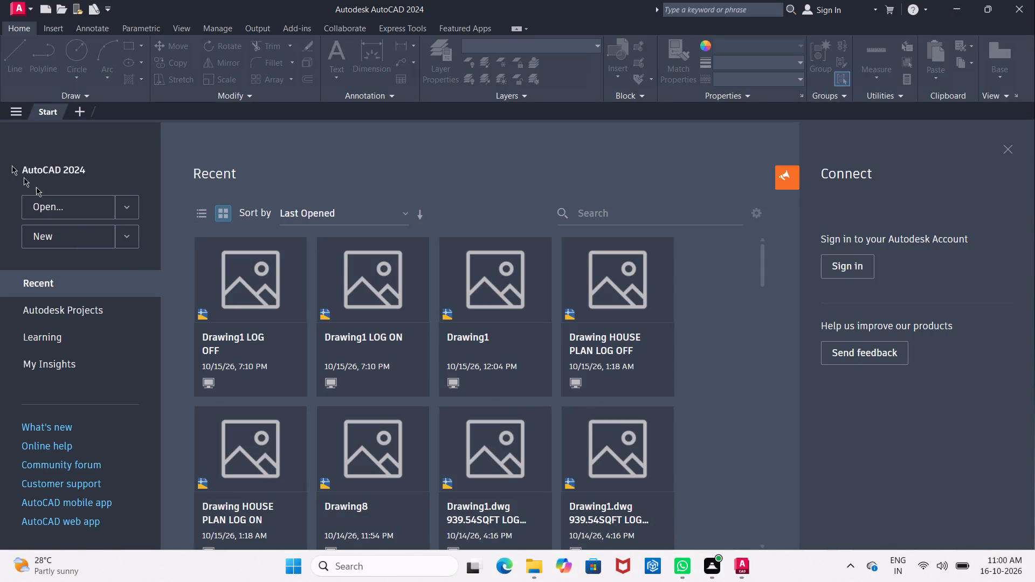
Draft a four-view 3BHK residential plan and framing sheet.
Create a new drawing and turn on log file recording with LOGFILEON.
{"action": "left_click", "coordinate": [71, 233]}
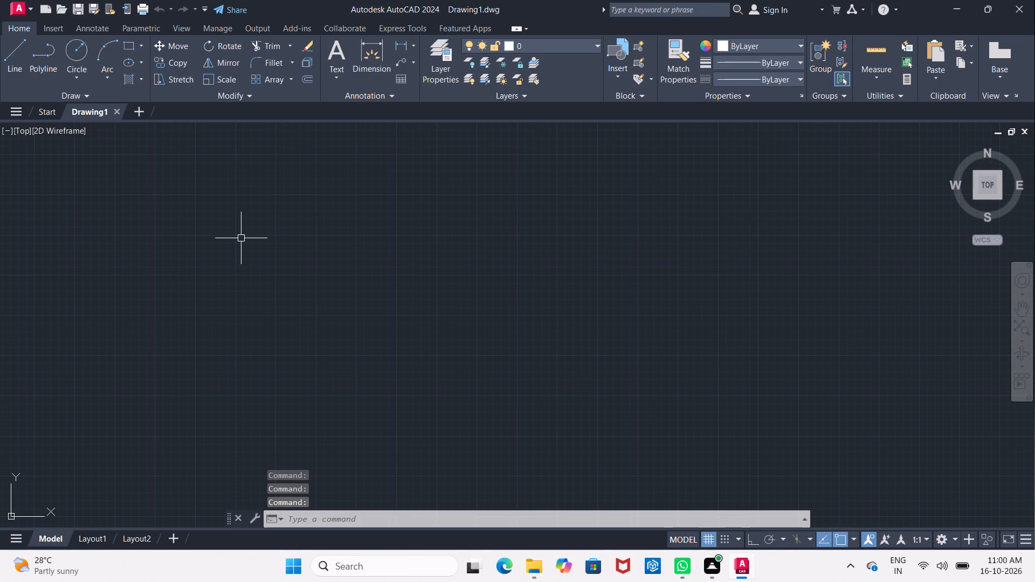
{"action": "type", "text": "LOG"}
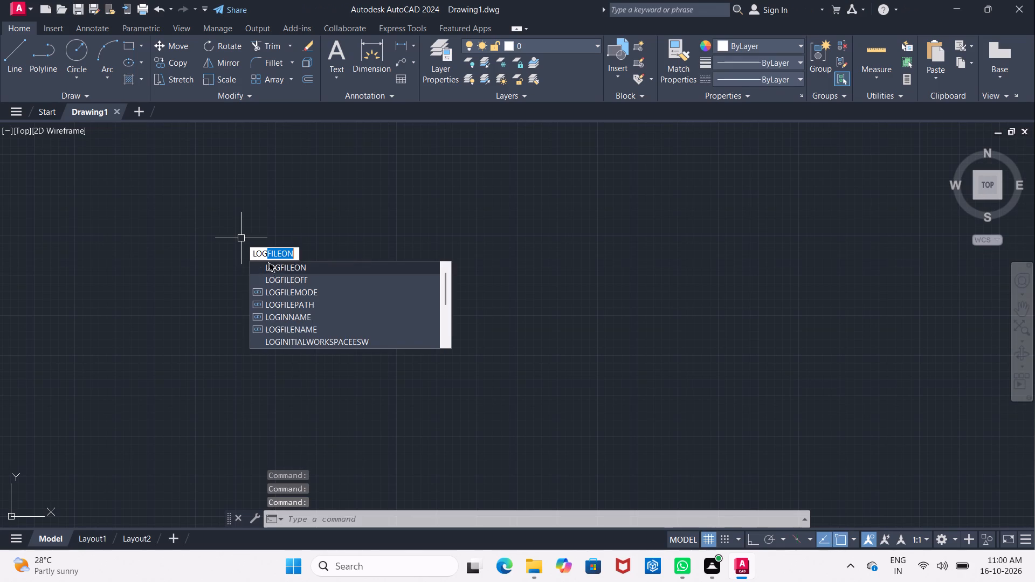
{"action": "left_click", "coordinate": [274, 267]}
Turn off the UCS icon and the drawing grid.
{"action": "key", "text": "u"}
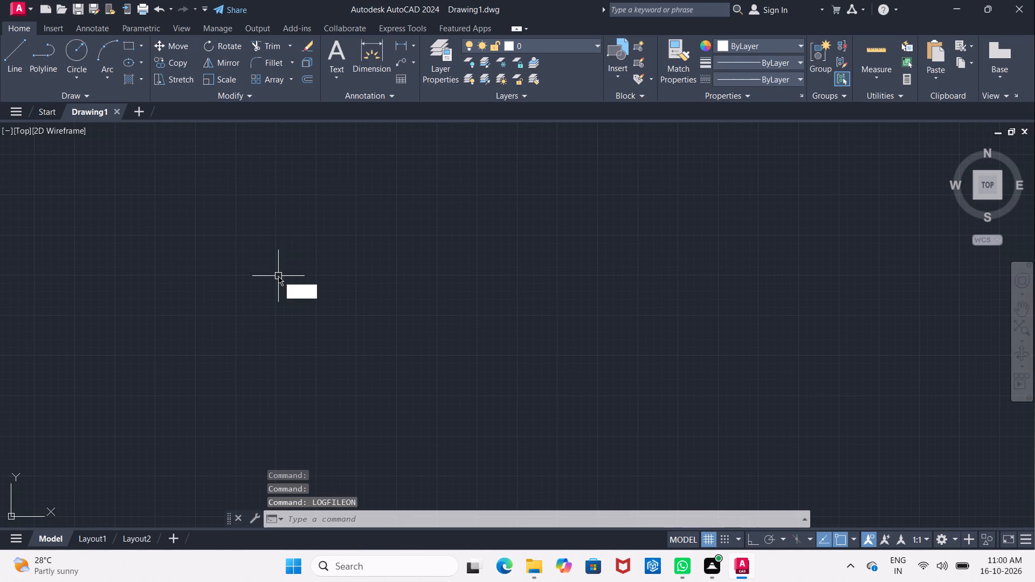
{"action": "type", "text": "CS"}
{"action": "key", "text": "i"}
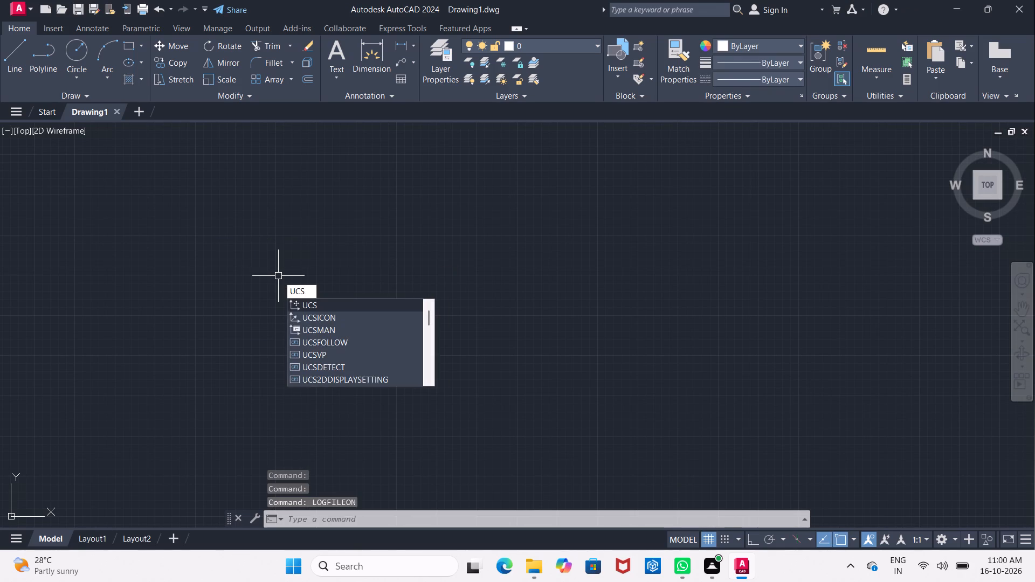
{"action": "left_click", "coordinate": [321, 306]}
{"action": "left_click_drag", "start_coordinate": [344, 350], "coordinate": [321, 306]}
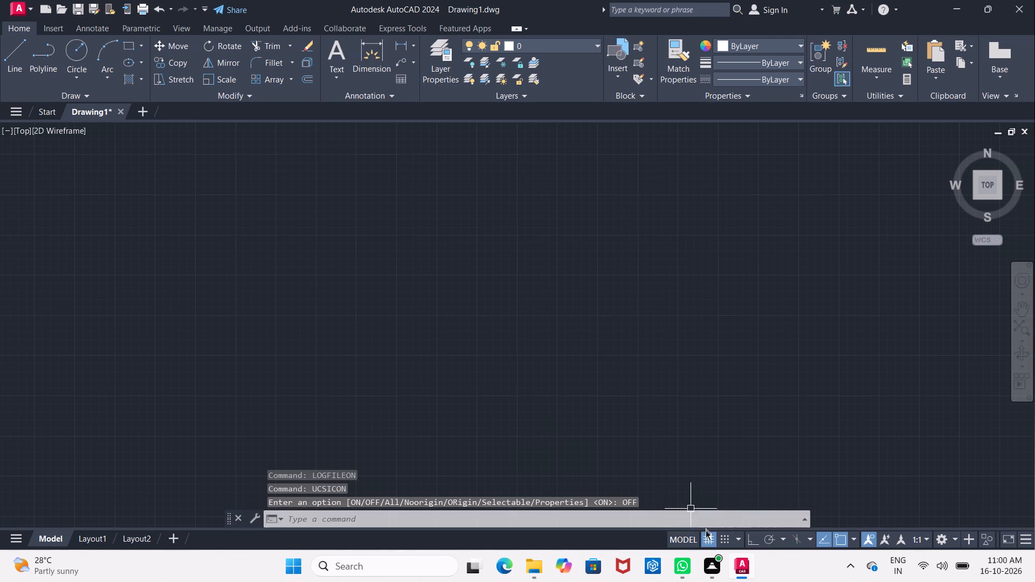
{"action": "left_click", "coordinate": [706, 533]}
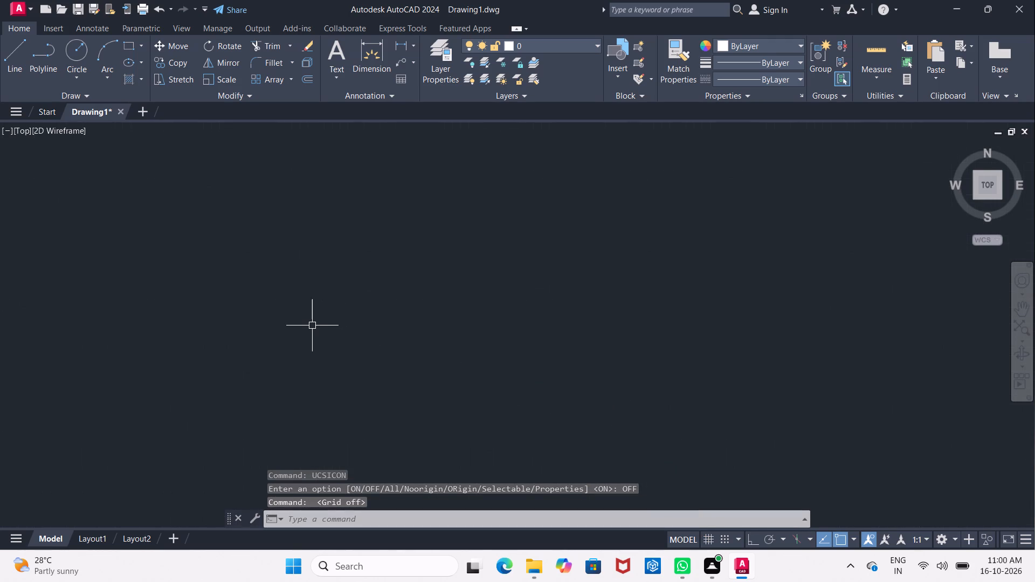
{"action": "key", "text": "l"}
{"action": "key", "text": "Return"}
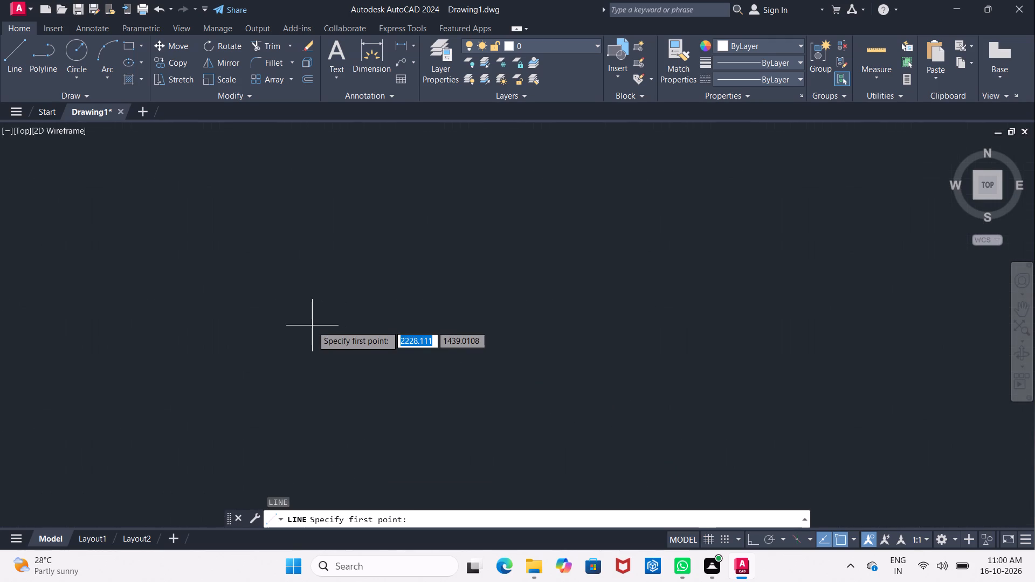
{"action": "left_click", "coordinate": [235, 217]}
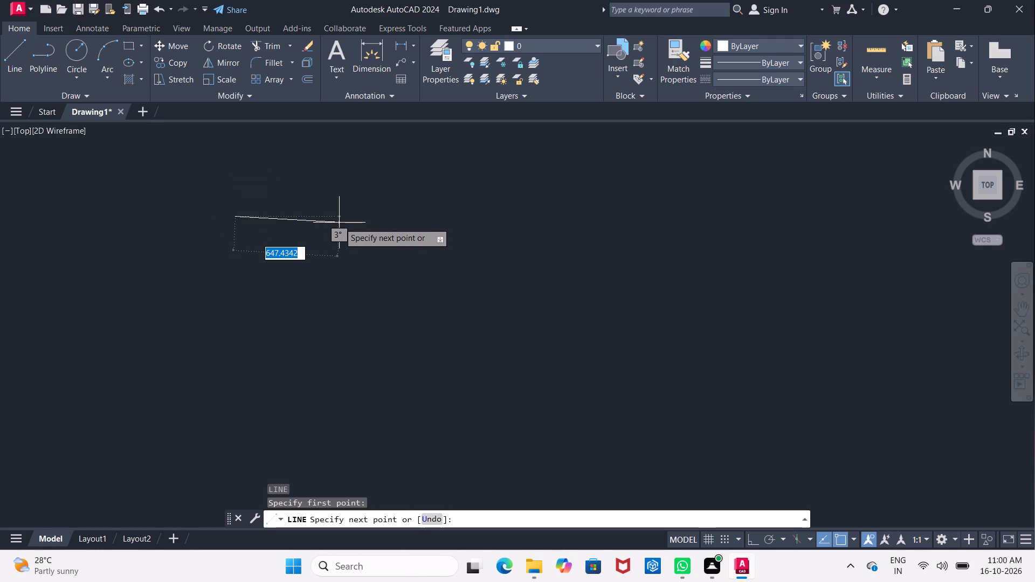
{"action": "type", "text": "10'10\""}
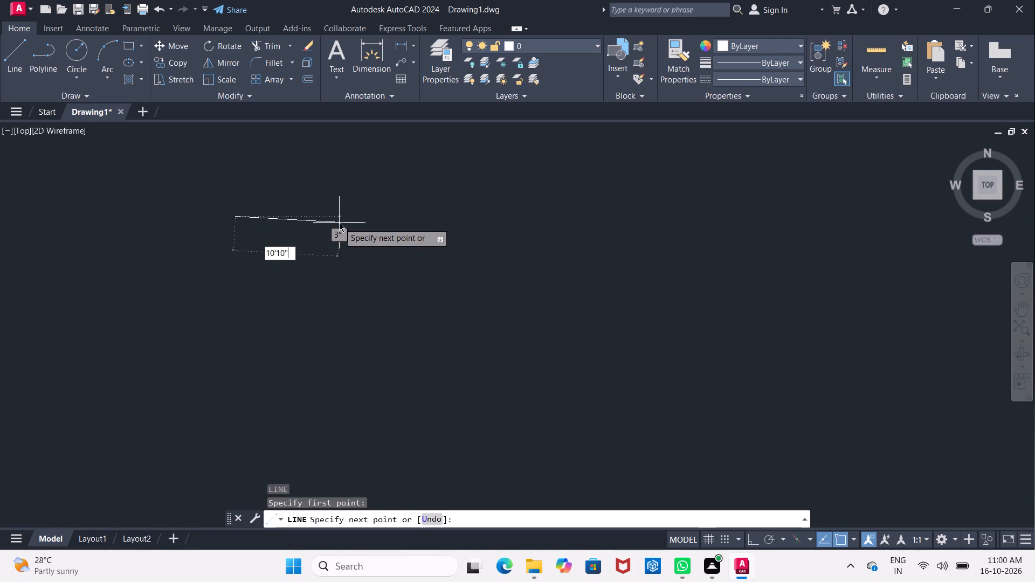
Turn on Ortho mode and leave the Line command.
{"action": "left_click", "coordinate": [754, 542]}
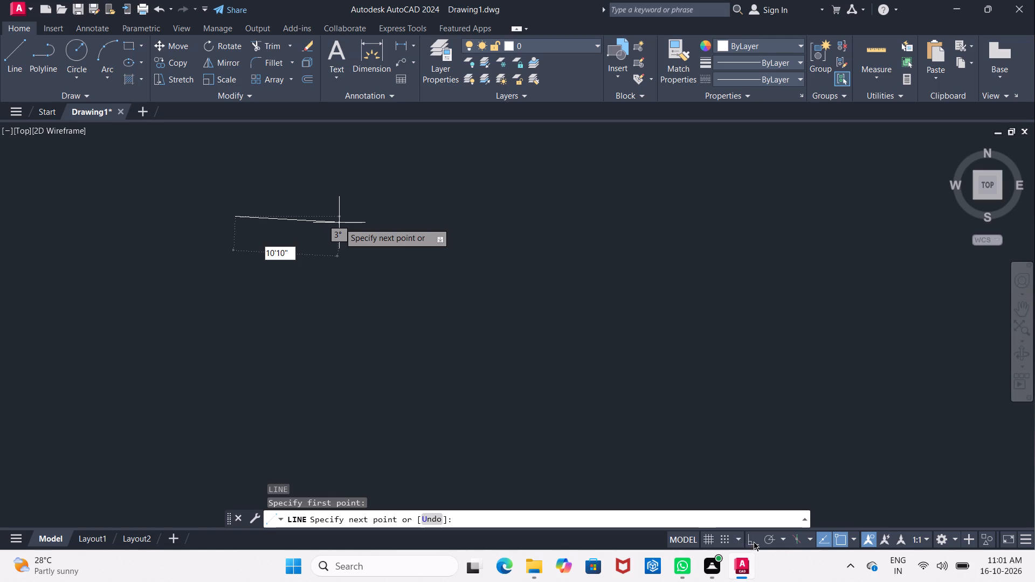
{"action": "left_click", "coordinate": [754, 547]}
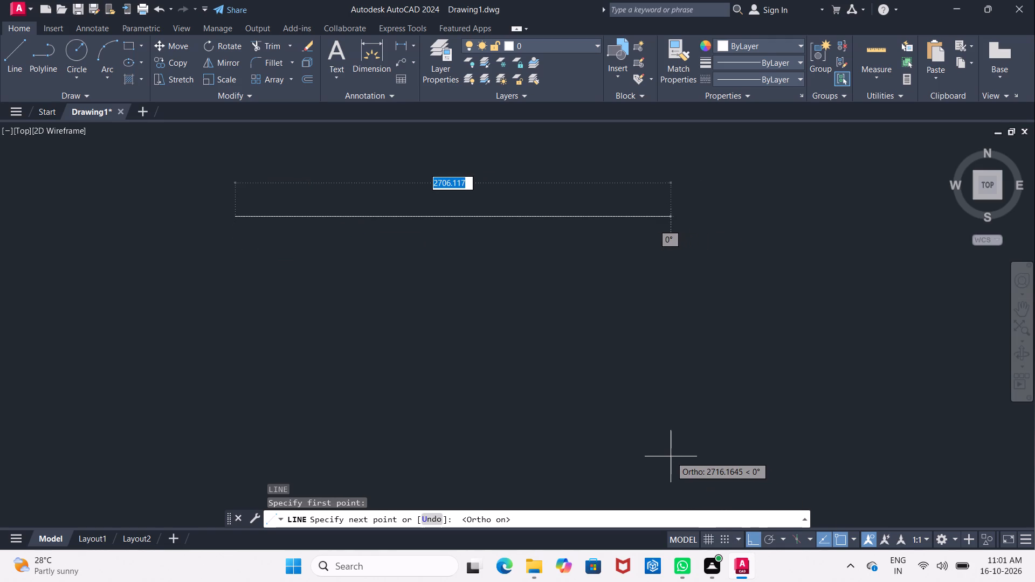
{"action": "key", "text": "Escape"}
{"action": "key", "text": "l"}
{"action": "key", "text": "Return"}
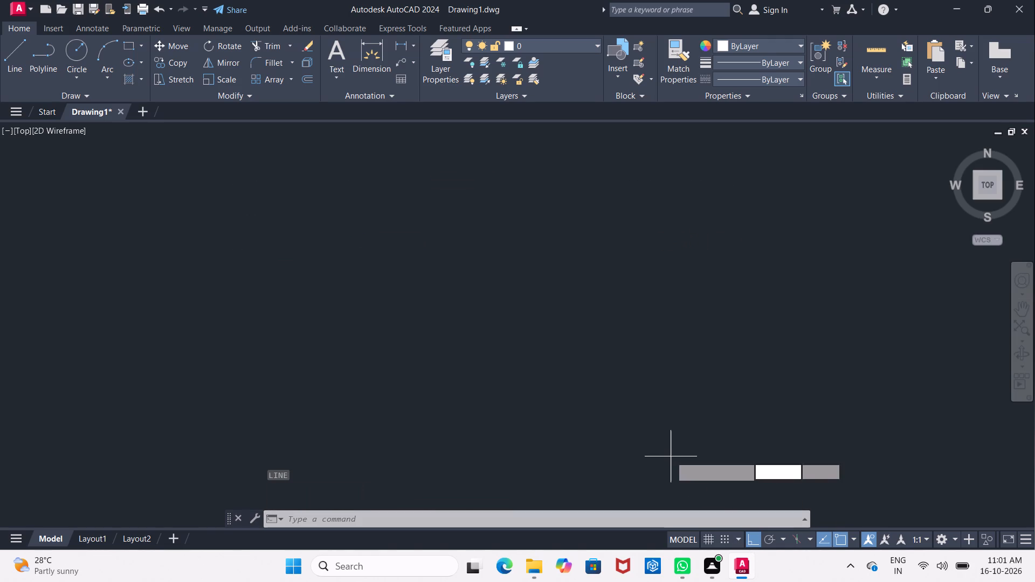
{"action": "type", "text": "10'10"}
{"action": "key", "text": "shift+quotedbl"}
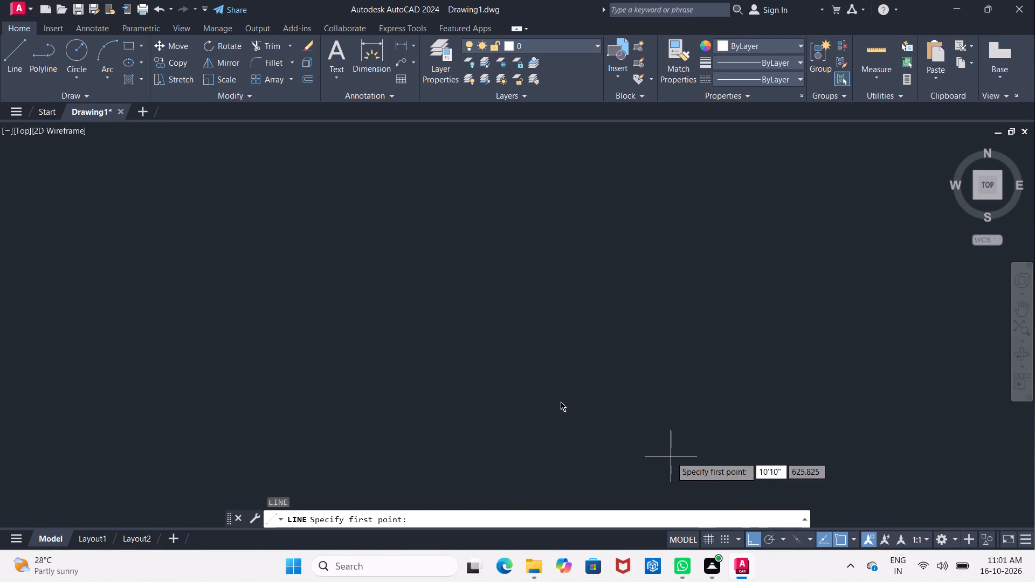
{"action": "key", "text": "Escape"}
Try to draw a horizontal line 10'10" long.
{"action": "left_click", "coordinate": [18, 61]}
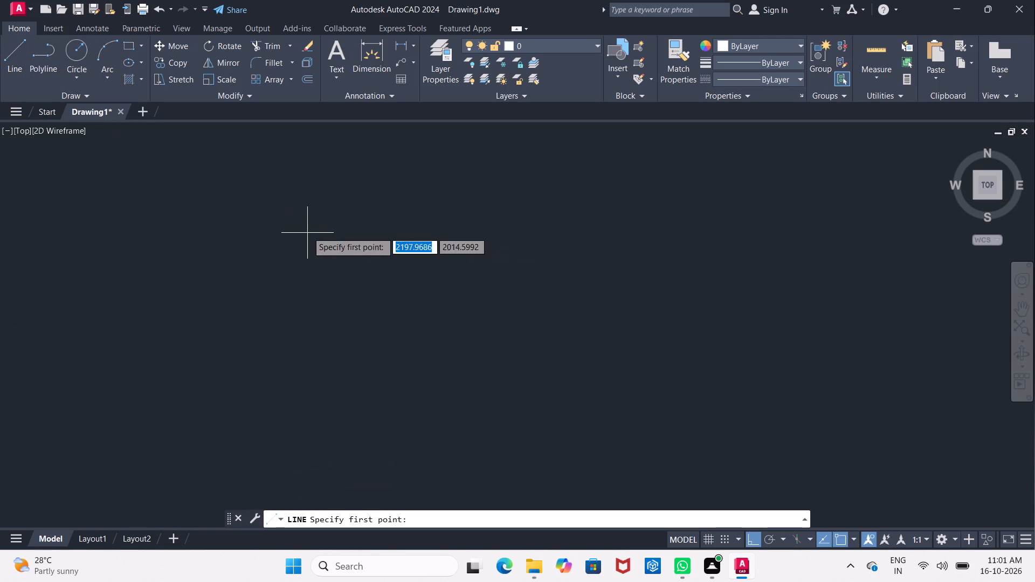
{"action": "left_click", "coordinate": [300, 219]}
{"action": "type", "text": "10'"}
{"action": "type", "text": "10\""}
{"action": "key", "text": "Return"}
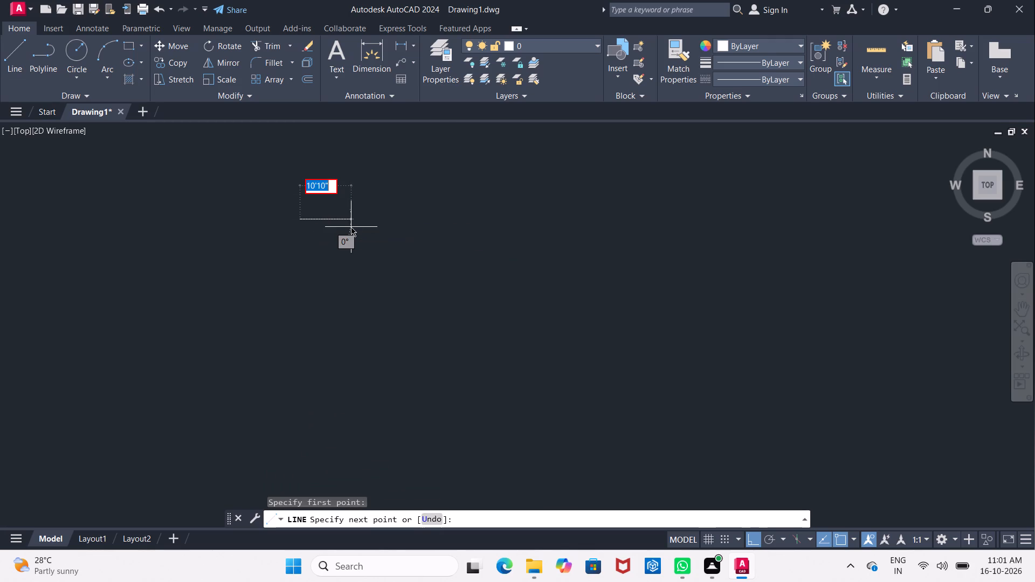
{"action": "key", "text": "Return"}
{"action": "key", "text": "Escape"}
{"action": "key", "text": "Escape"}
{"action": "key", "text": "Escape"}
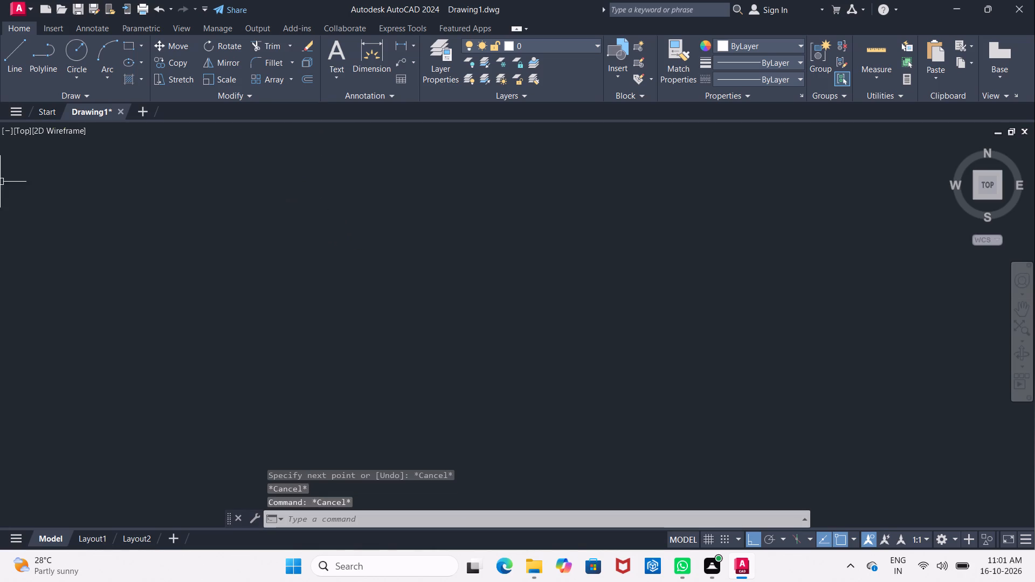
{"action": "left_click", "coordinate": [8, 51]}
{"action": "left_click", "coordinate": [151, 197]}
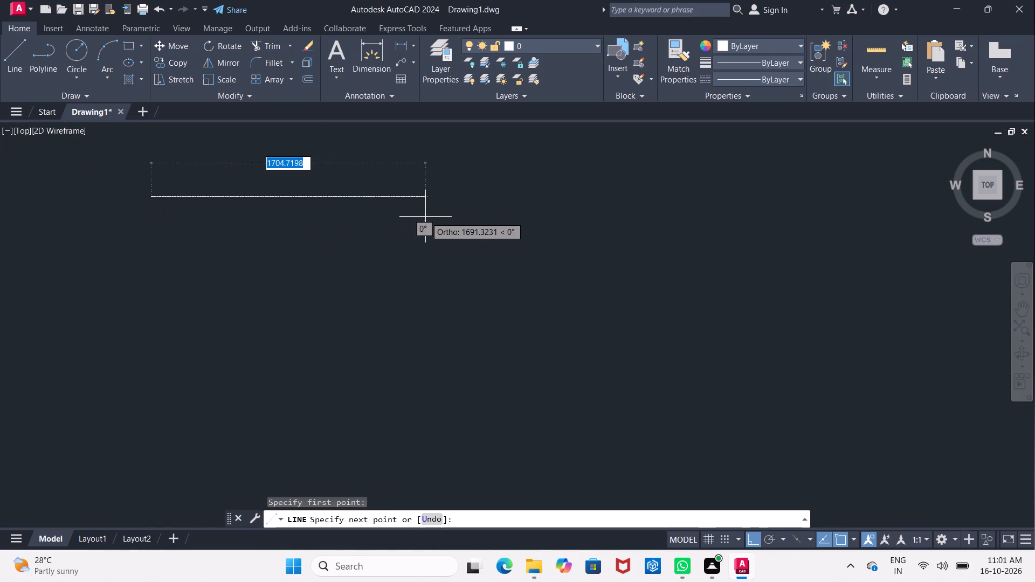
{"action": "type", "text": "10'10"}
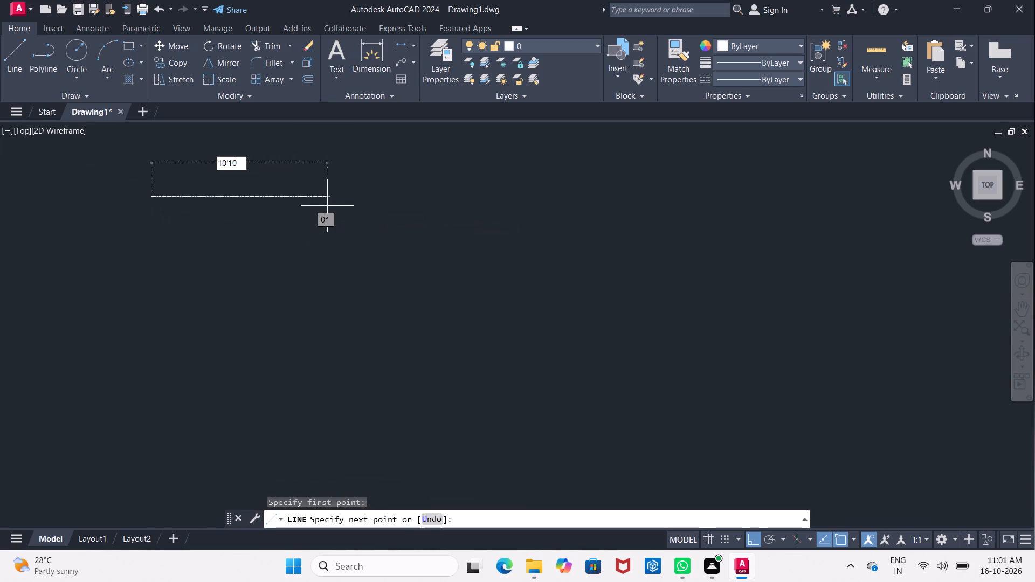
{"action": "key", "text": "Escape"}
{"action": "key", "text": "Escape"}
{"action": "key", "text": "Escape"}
Set the drawing units to Architectural length with 0'-0 1/2" precision, 0.00 angle precision and Inches as insertion scale.
{"action": "key", "text": "i"}
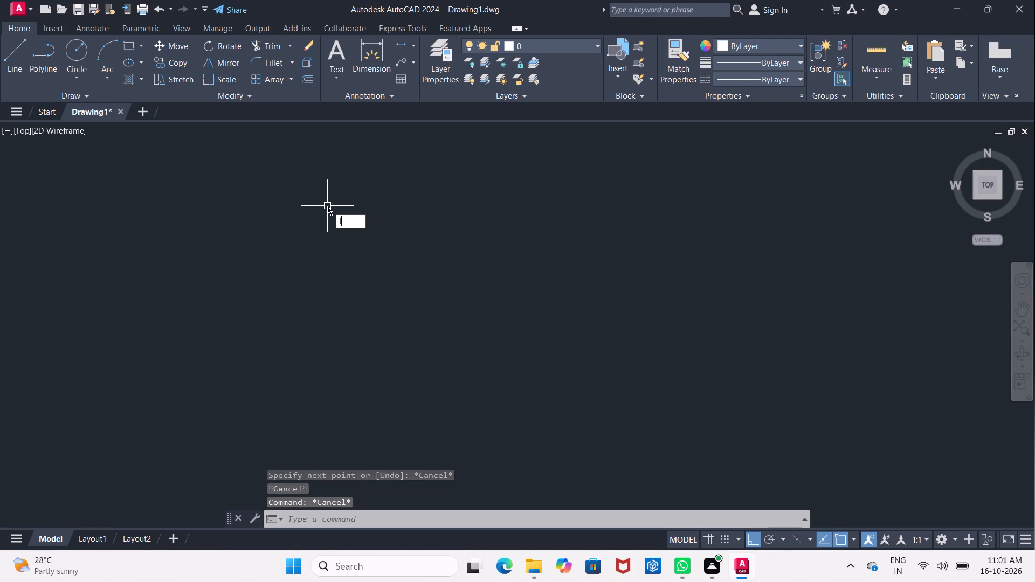
{"action": "key", "text": "BackSpace"}
{"action": "key", "text": "BackSpace"}
{"action": "type", "text": "UN"}
{"action": "key", "text": "Return"}
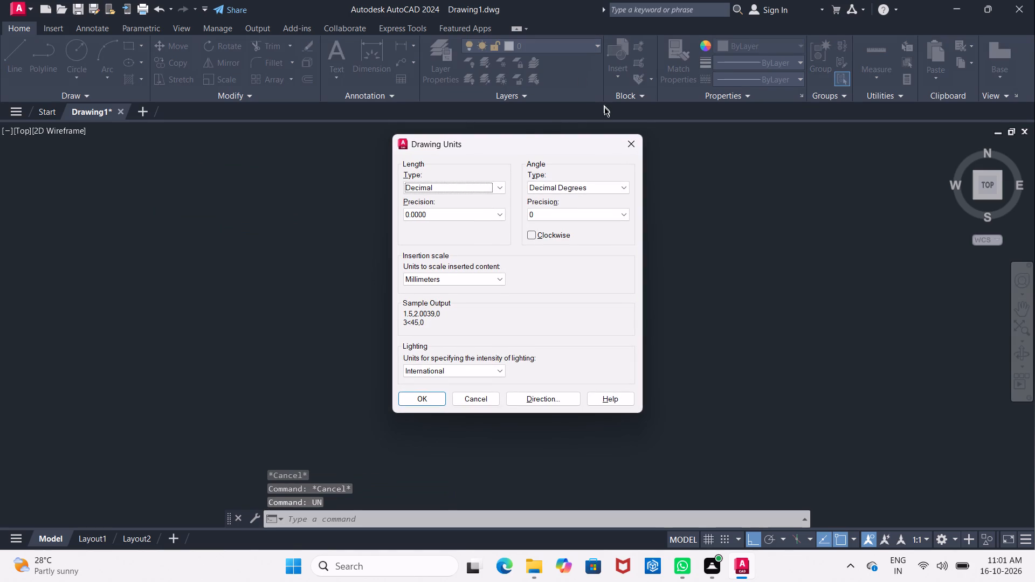
{"action": "left_click", "coordinate": [502, 188]}
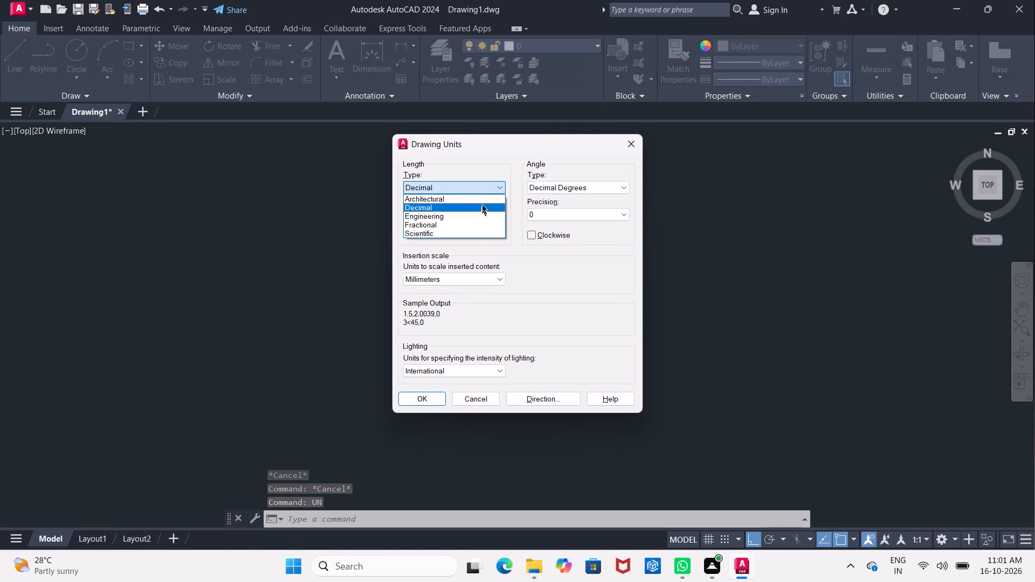
{"action": "left_click", "coordinate": [482, 198]}
{"action": "left_click", "coordinate": [571, 214]}
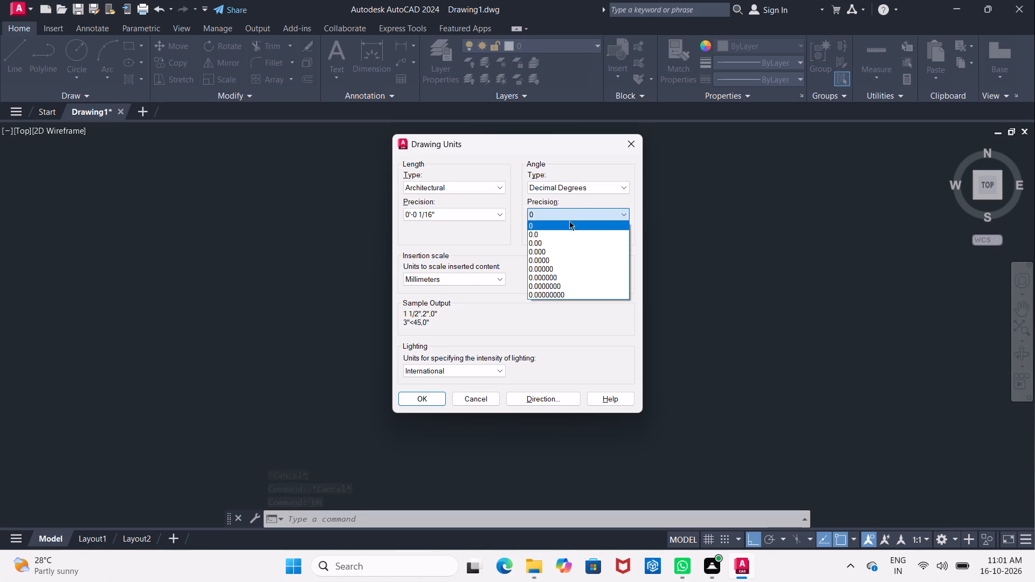
{"action": "left_click", "coordinate": [564, 242]}
{"action": "left_click", "coordinate": [485, 217]}
{"action": "left_click", "coordinate": [481, 238]}
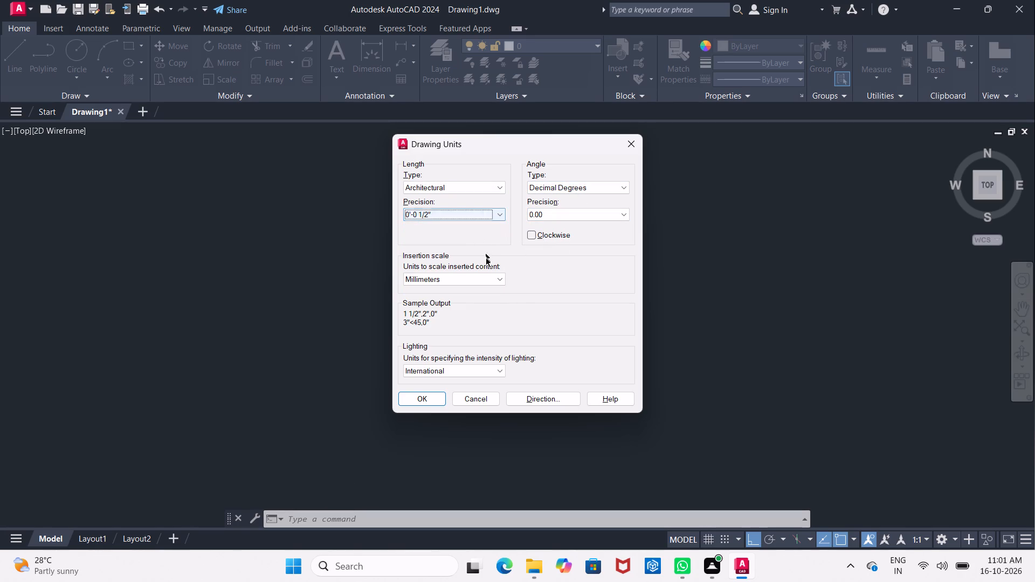
{"action": "left_click", "coordinate": [487, 279]}
{"action": "left_click", "coordinate": [474, 301]}
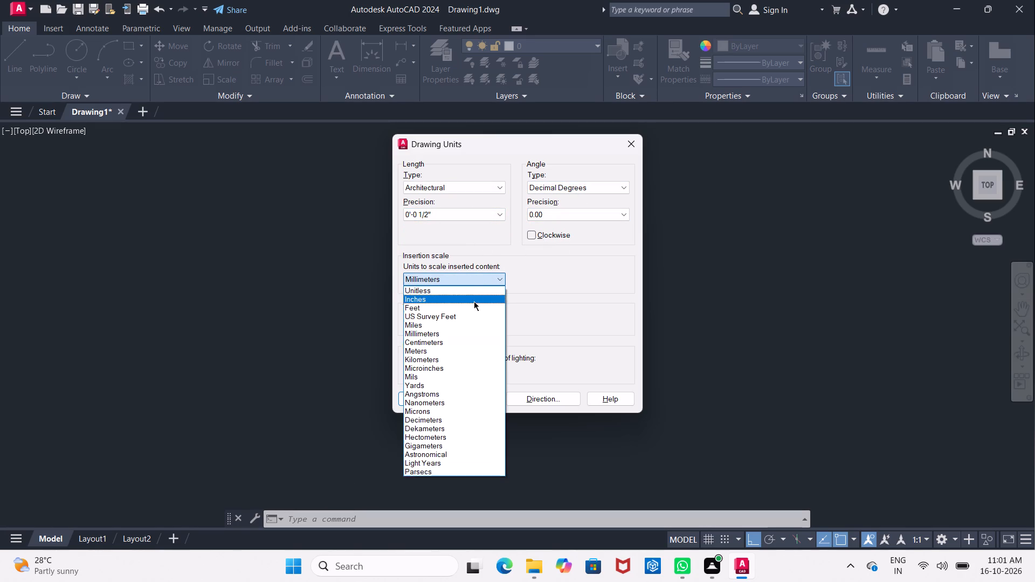
{"action": "left_click", "coordinate": [429, 397]}
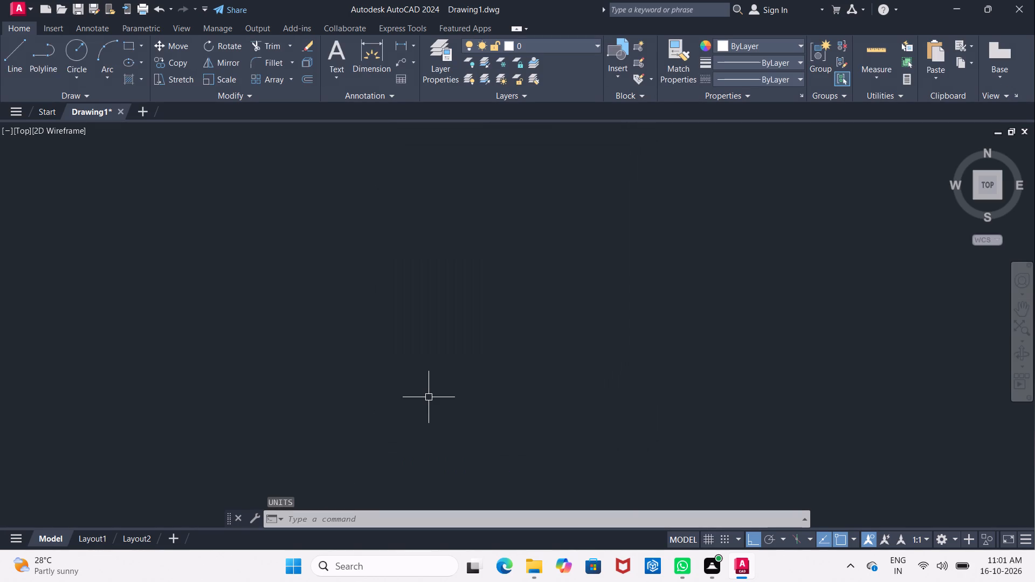
Set the ISO-25 dimension style's primary units to Architectural with 0'-0 1/2" precision and angular precision to 0.00.
{"action": "key", "text": "d"}
{"action": "key", "text": "Return"}
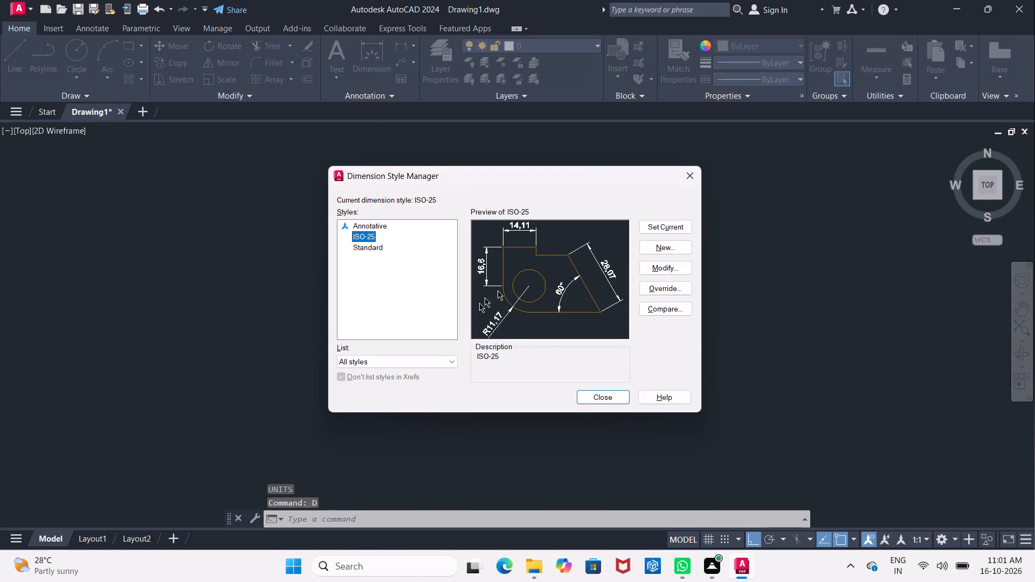
{"action": "left_click", "coordinate": [673, 269]}
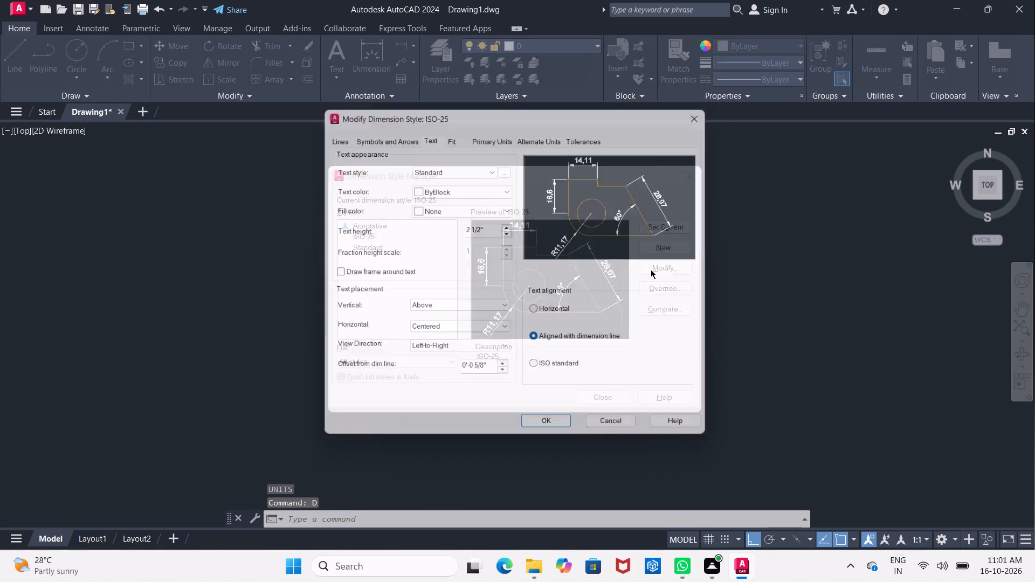
{"action": "left_click", "coordinate": [500, 142]}
{"action": "left_click", "coordinate": [500, 133]}
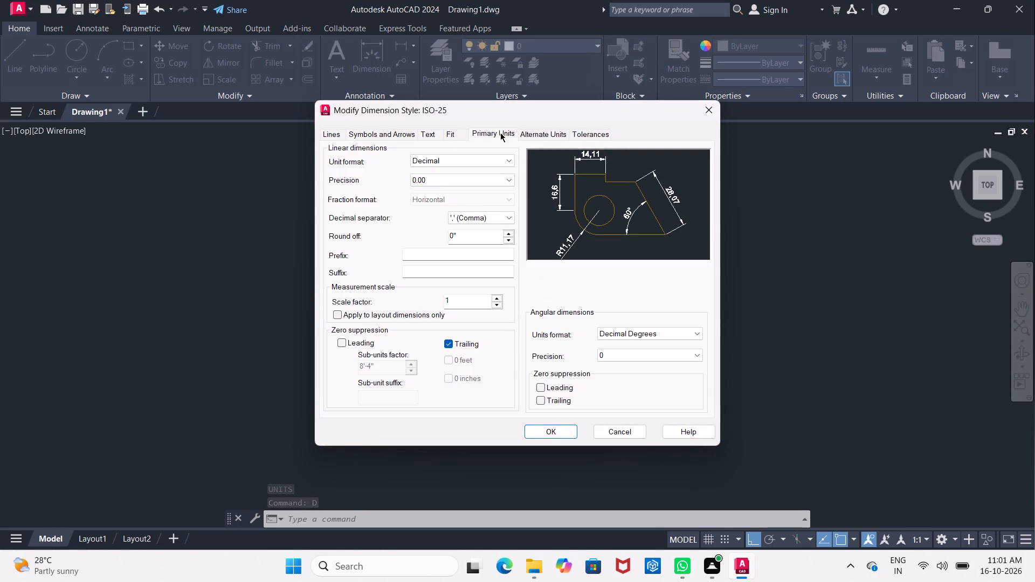
{"action": "left_click", "coordinate": [502, 167]}
{"action": "left_click", "coordinate": [494, 204]}
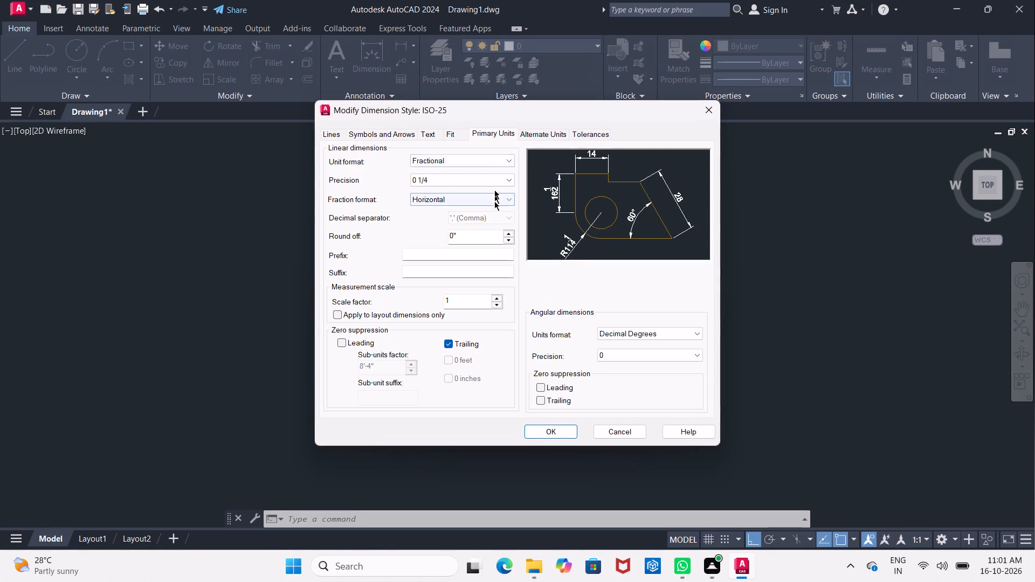
{"action": "left_click", "coordinate": [501, 162]}
{"action": "left_click", "coordinate": [495, 194]}
{"action": "left_click", "coordinate": [494, 184]}
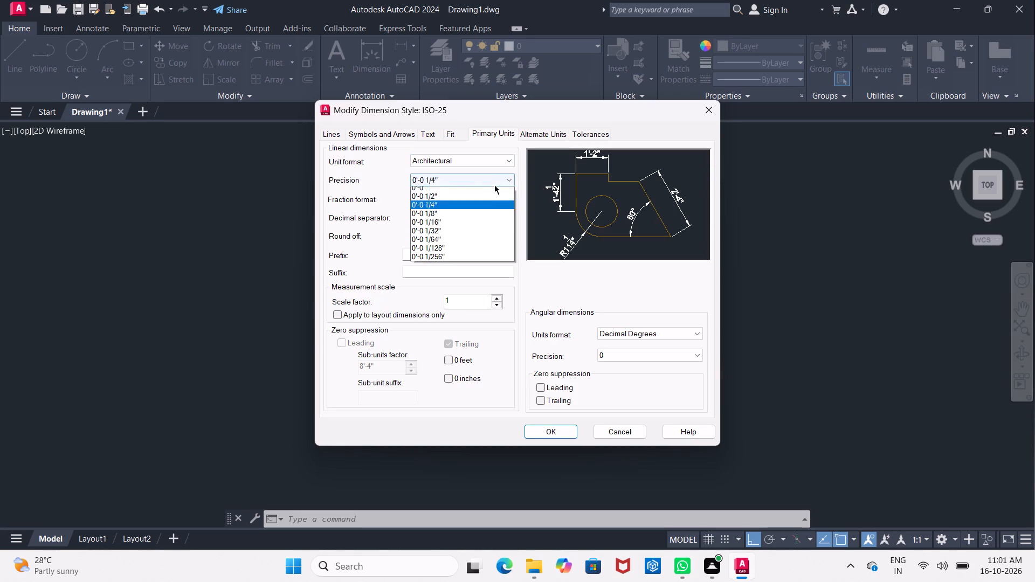
{"action": "left_click", "coordinate": [491, 200]}
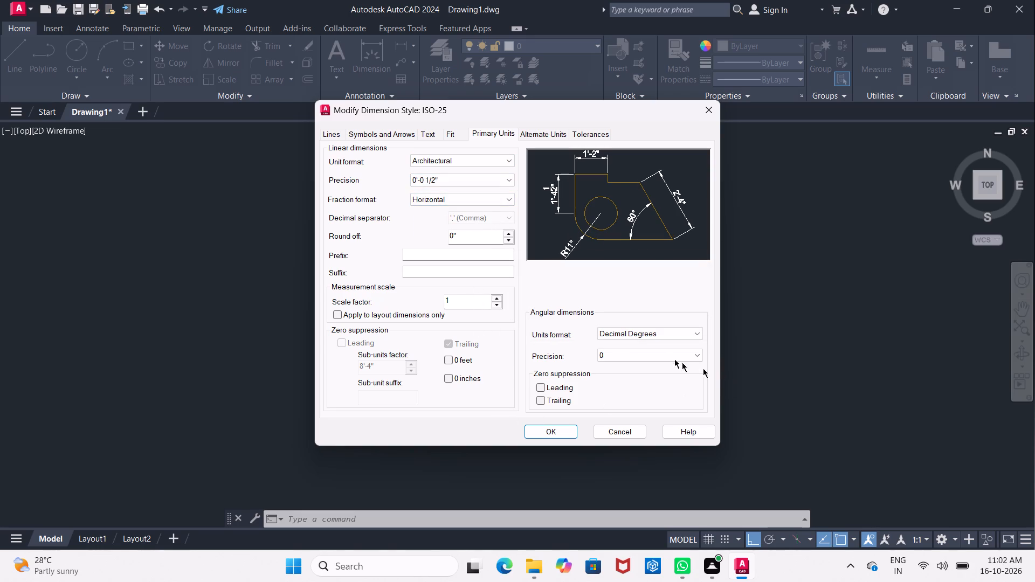
{"action": "left_click", "coordinate": [658, 350]}
{"action": "left_click", "coordinate": [647, 383]}
Set the dimension text height of the ISO-25 style to 9".
{"action": "left_click", "coordinate": [434, 138]}
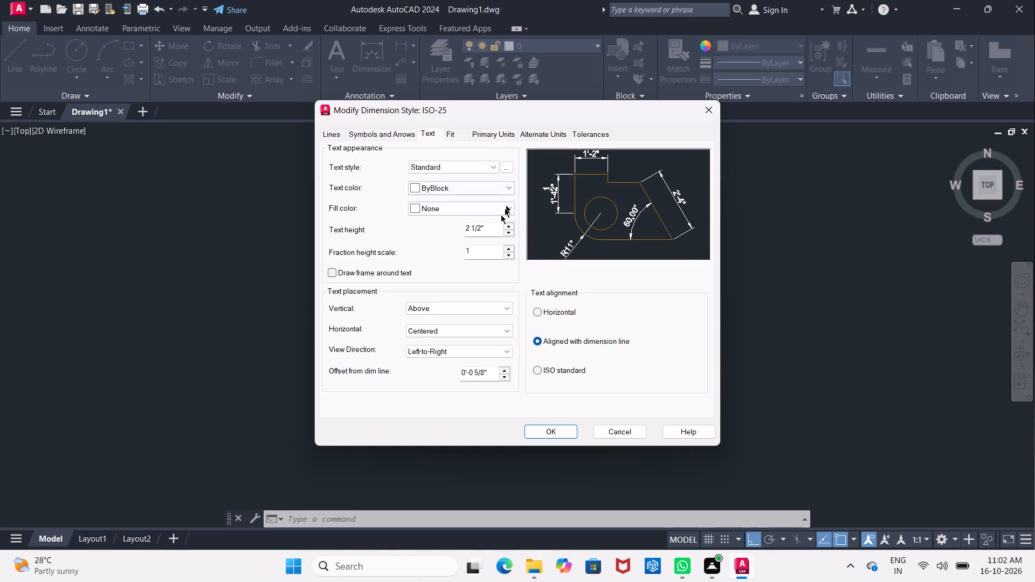
{"action": "left_click_drag", "start_coordinate": [493, 229], "coordinate": [435, 234]}
{"action": "key", "text": "9"}
{"action": "key", "text": "Return"}
{"action": "key", "text": "Return"}
{"action": "key", "text": "Return"}
{"action": "key", "text": "Return"}
{"action": "key", "text": "Return"}
{"action": "key", "text": "Return"}
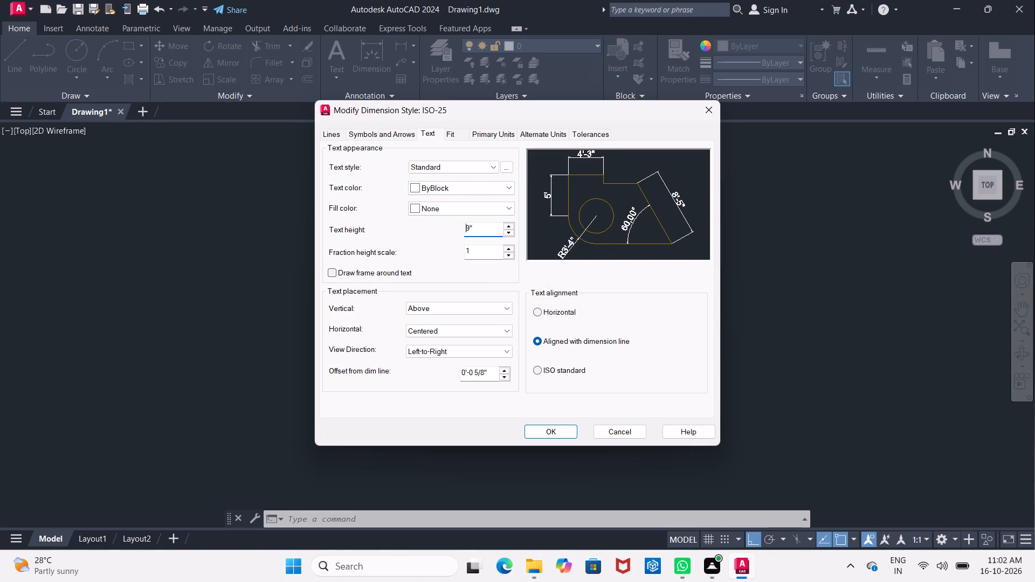
{"action": "key", "text": "bracketleft"}
{"action": "key", "text": "BackSpace"}
Set the dimension text's offset from the dimension line to 2".
{"action": "left_click_drag", "start_coordinate": [485, 375], "coordinate": [426, 377]}
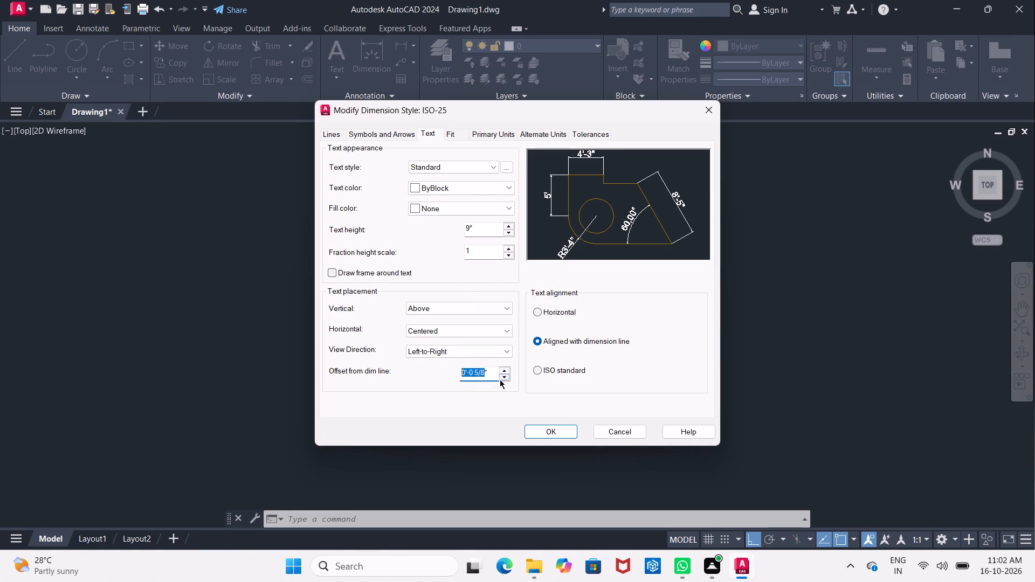
{"action": "left_click", "coordinate": [500, 379]}
{"action": "left_click", "coordinate": [491, 376]}
{"action": "left_click_drag", "start_coordinate": [491, 373], "coordinate": [459, 372]}
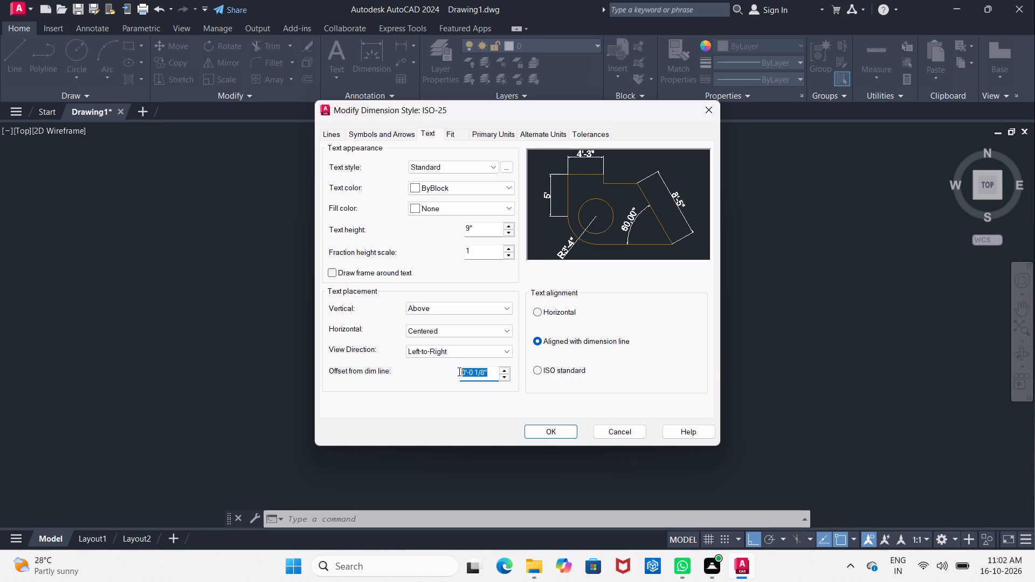
{"action": "left_click_drag", "start_coordinate": [459, 372], "coordinate": [442, 367]}
{"action": "key", "text": "2"}
{"action": "key", "text": "shift+quotedbl"}
{"action": "key", "text": "Return"}
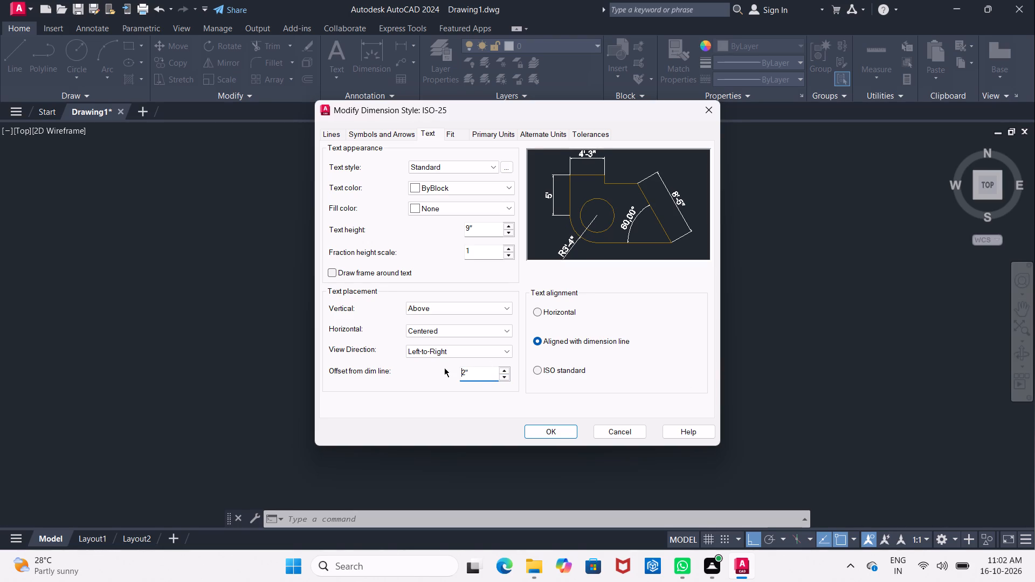
Set the arrow size of the ISO-25 dimension style to 9".
{"action": "left_click", "coordinate": [394, 136]}
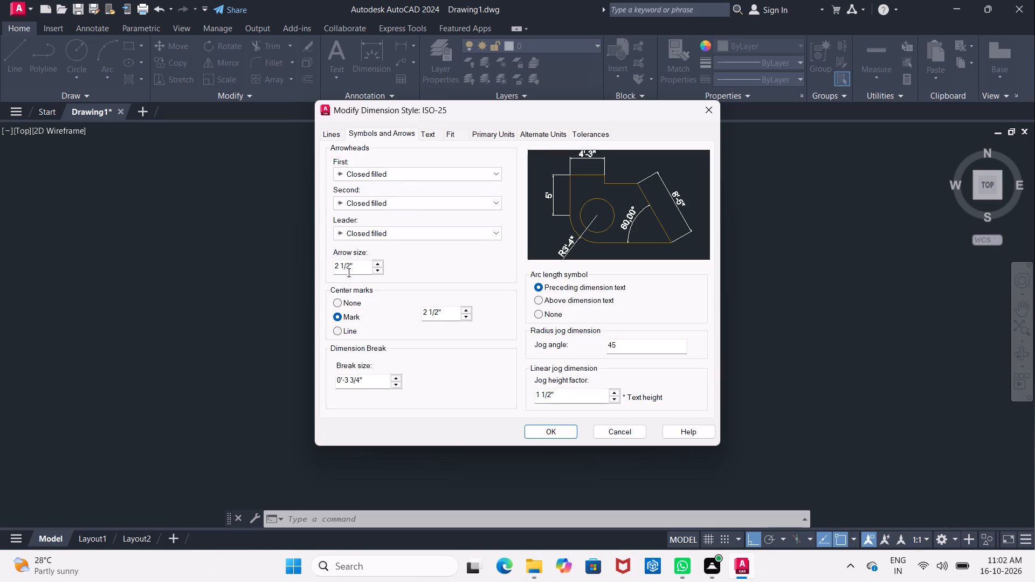
{"action": "left_click_drag", "start_coordinate": [356, 267], "coordinate": [320, 266]}
{"action": "key", "text": "9"}
{"action": "key", "text": "shift+quotedbl"}
{"action": "left_click", "coordinate": [481, 272]}
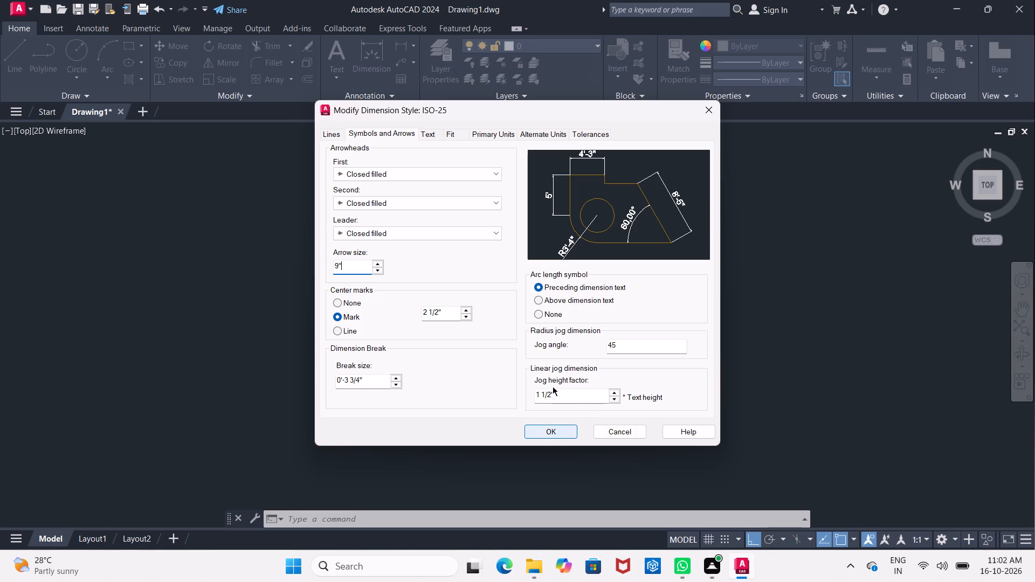
Recheck the text and primary unit settings, save the ISO-25 style changes, make it the current dimension style and return to the drawing.
{"action": "left_click", "coordinate": [484, 138]}
{"action": "left_click", "coordinate": [425, 130]}
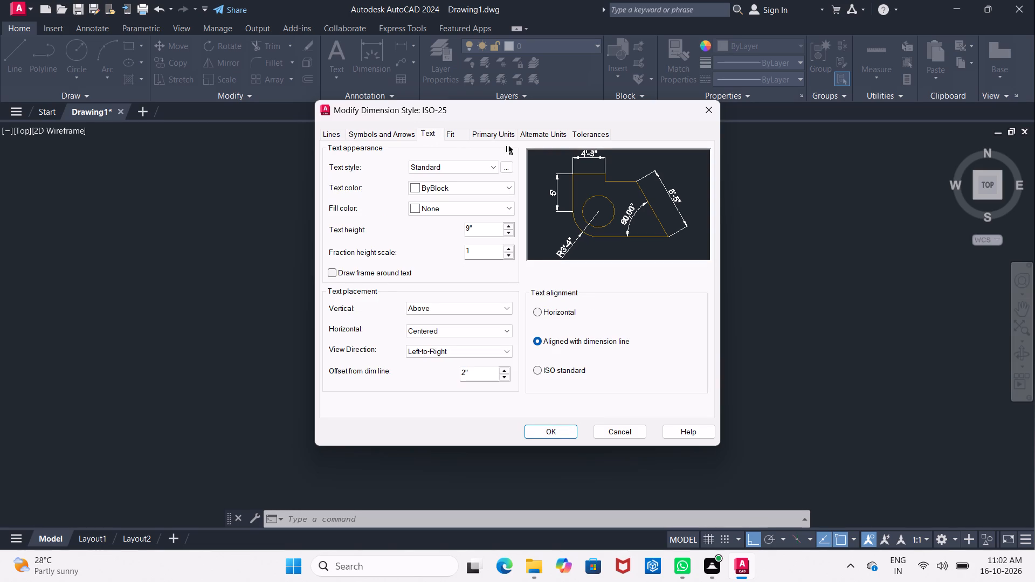
{"action": "left_click", "coordinate": [513, 137]}
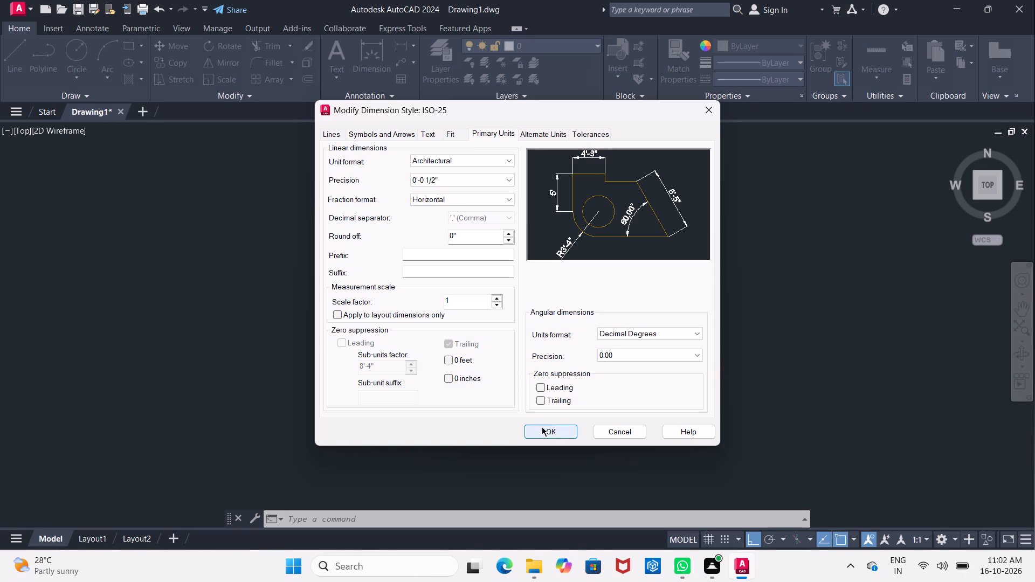
{"action": "left_click", "coordinate": [542, 429]}
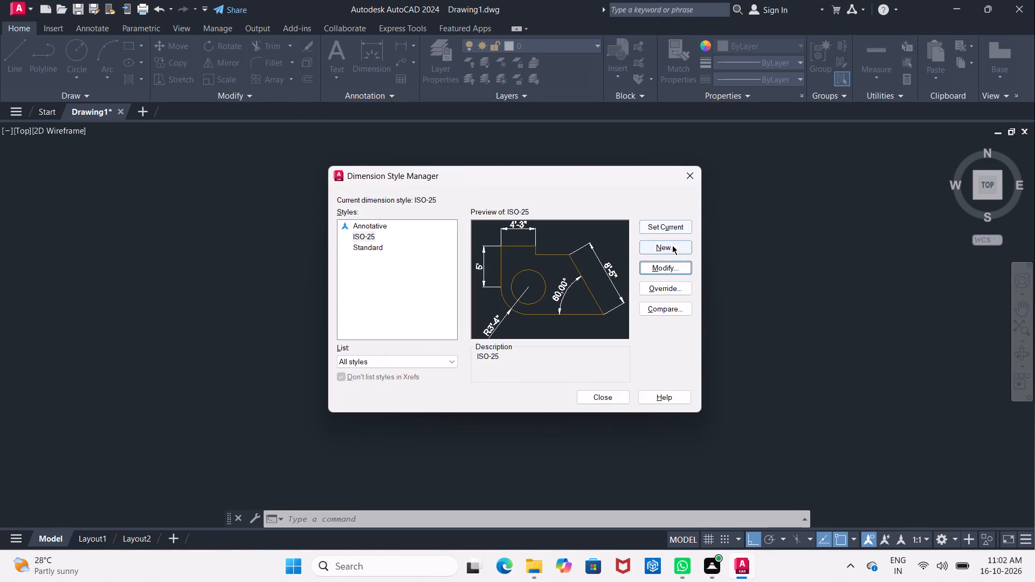
{"action": "left_click", "coordinate": [677, 227]}
{"action": "left_click", "coordinate": [598, 394]}
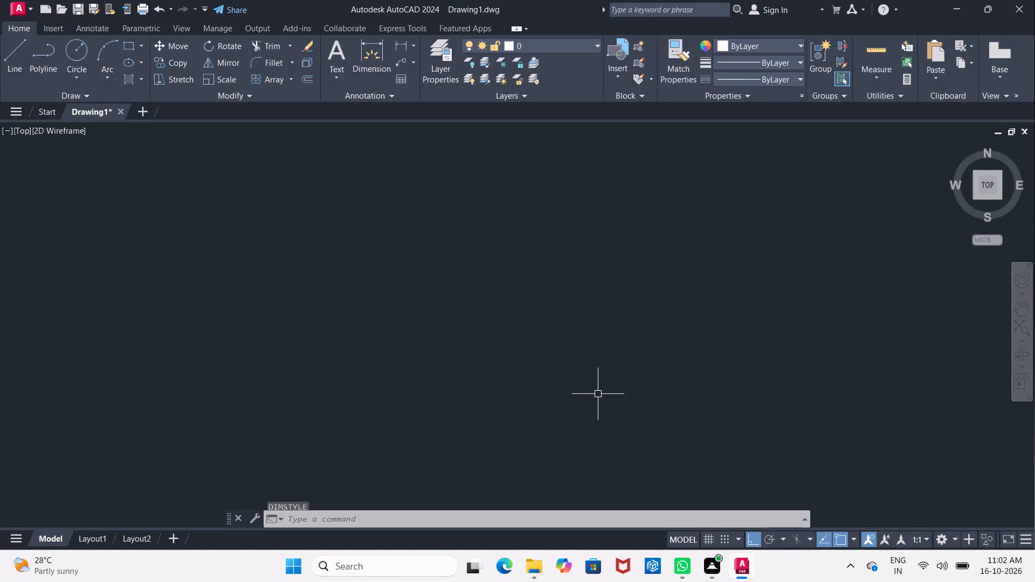
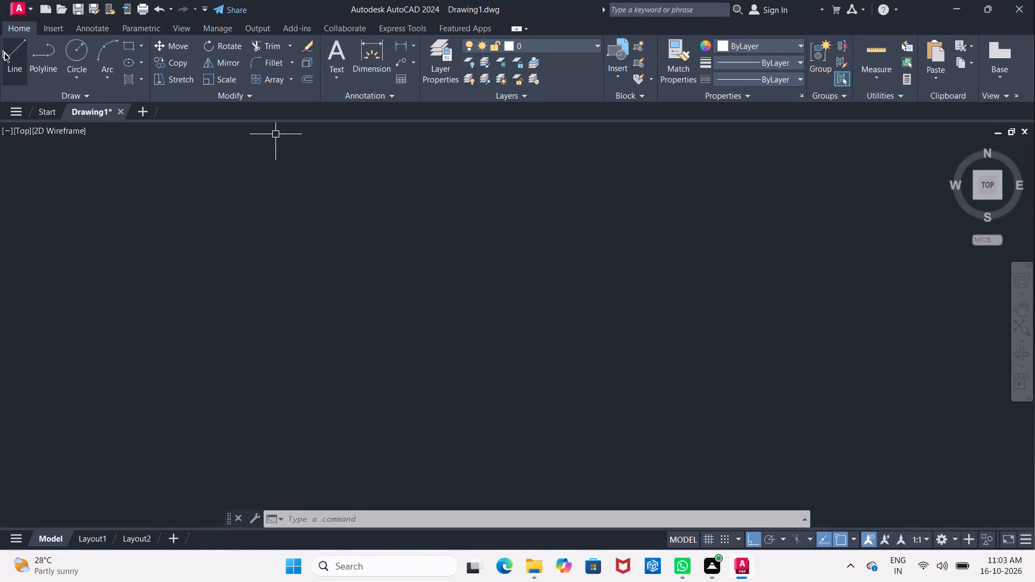
Draw a horizontal line 10'10" long in the empty drawing area.
{"action": "left_click", "coordinate": [6, 55]}
{"action": "left_click", "coordinate": [314, 218]}
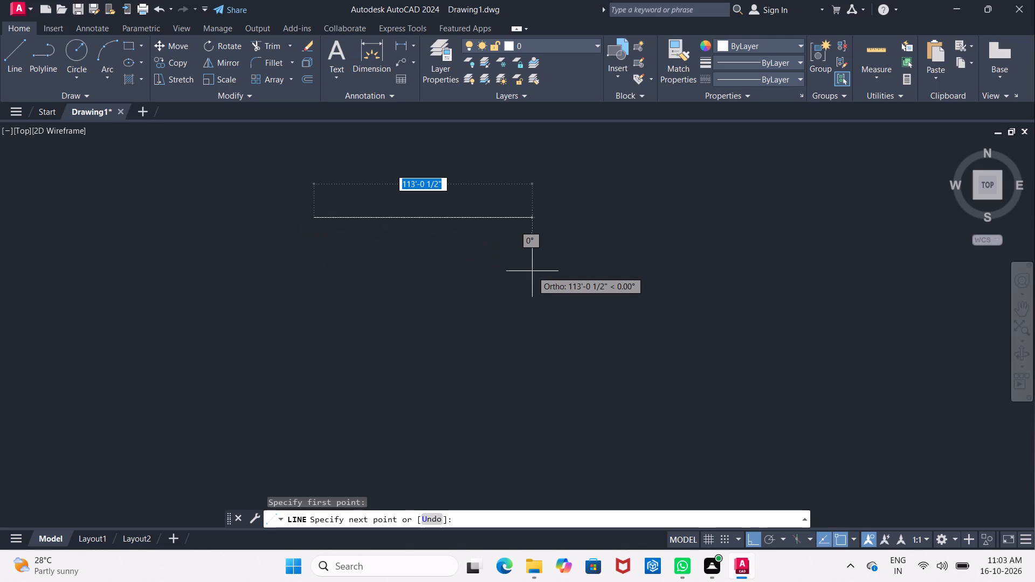
{"action": "type", "text": "10'10\""}
{"action": "key", "text": "Return"}
{"action": "key", "text": "Escape"}
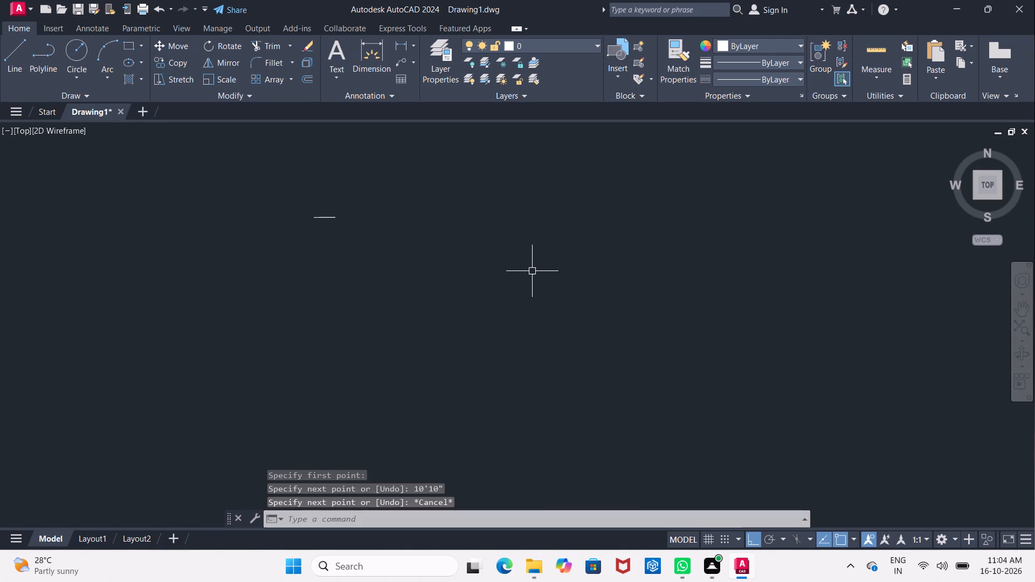
Offset the horizontal line 10' downward to make the opposite side of the room.
{"action": "scroll", "coordinate": [337, 211], "scroll_direction": "up", "scroll_amount": 4}
{"action": "middle_click_drag", "start_coordinate": [337, 211], "coordinate": [482, 188]}
{"action": "key", "text": "o"}
{"action": "key", "text": "Return"}
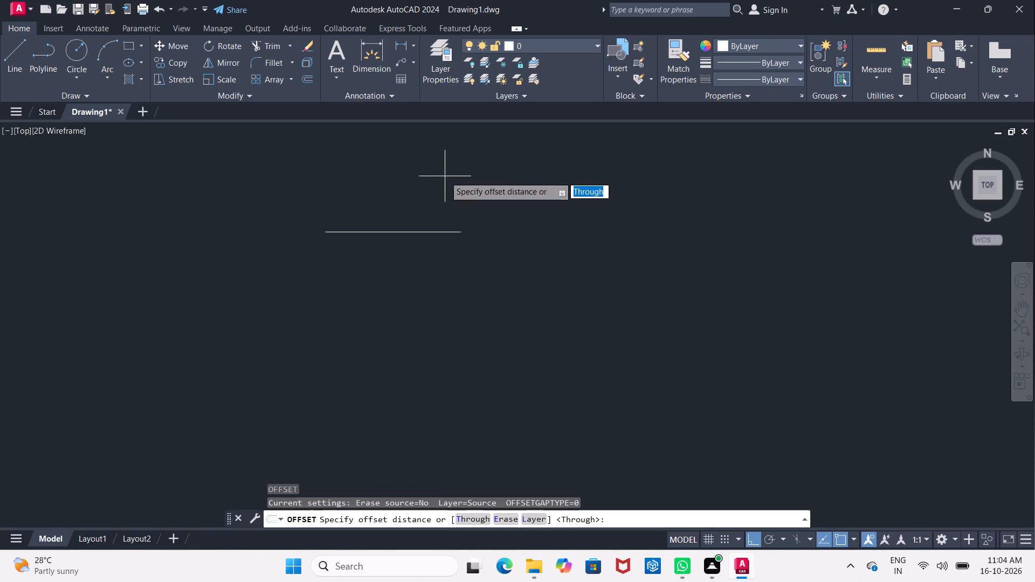
{"action": "type", "text": "10'"}
{"action": "key", "text": "Return"}
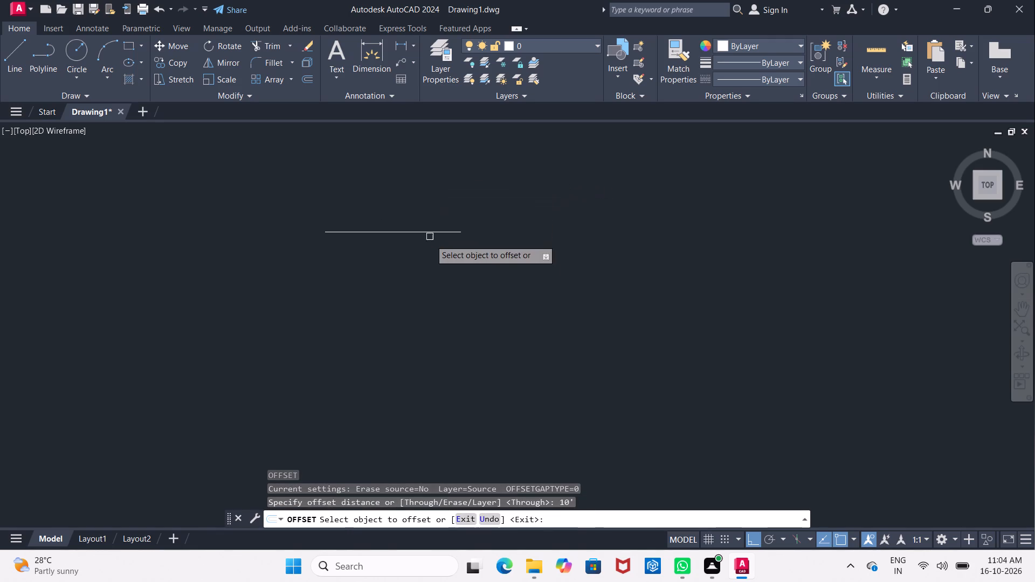
{"action": "left_click", "coordinate": [425, 228]}
{"action": "left_click", "coordinate": [425, 228]}
{"action": "left_click", "coordinate": [425, 232]}
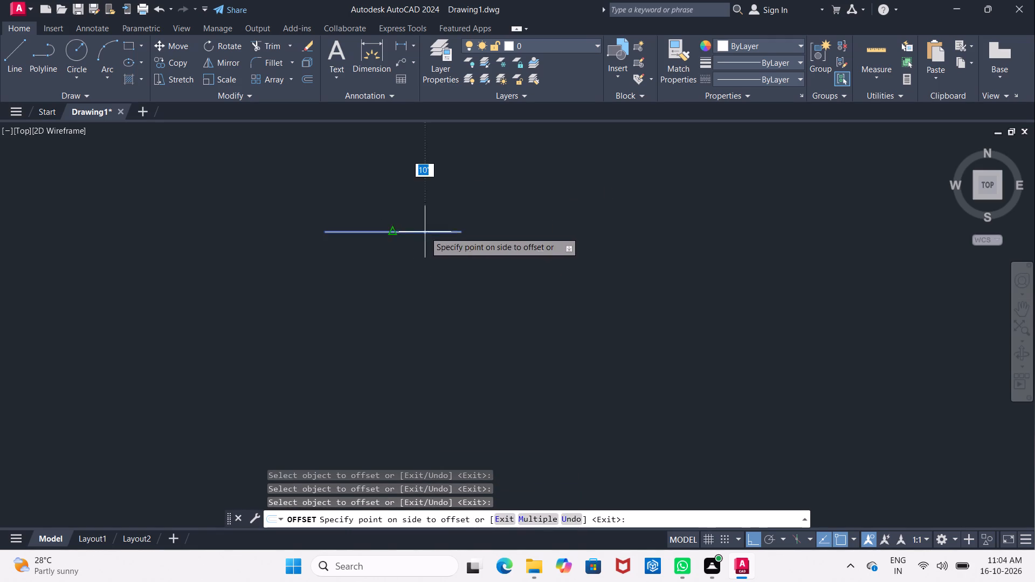
{"action": "left_click", "coordinate": [428, 292]}
{"action": "key", "text": "Return"}
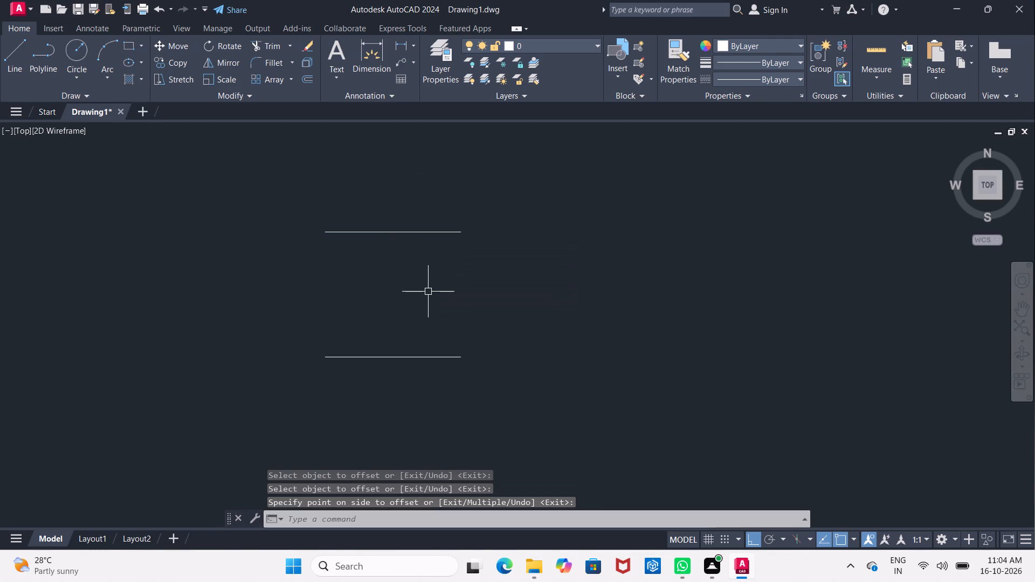
Offset the upper horizontal line 9" upward to form the outer face of the top wall.
{"action": "key", "text": "Return"}
{"action": "key", "text": "9"}
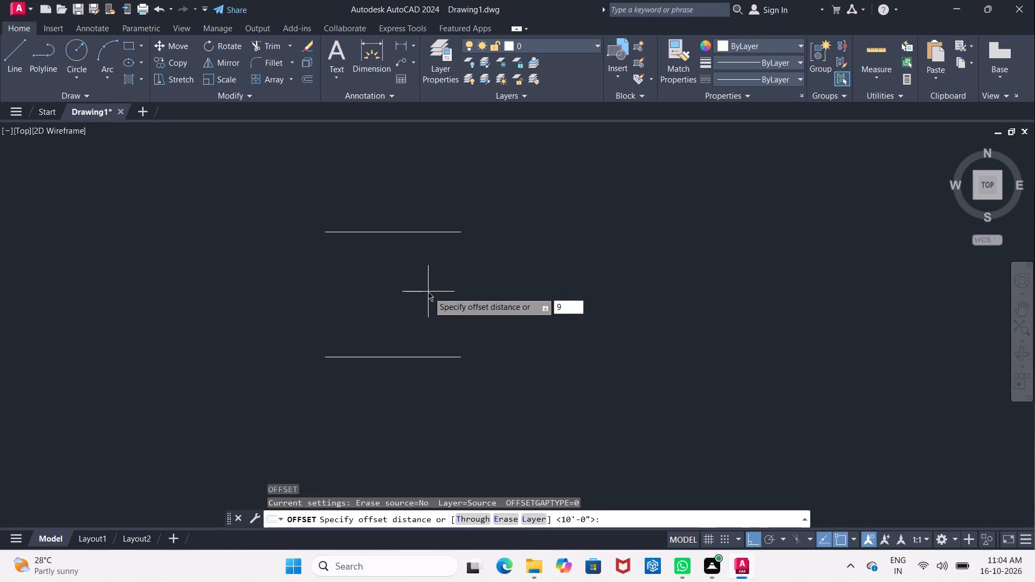
{"action": "key", "text": "shift+quotedbl"}
{"action": "key", "text": "Return"}
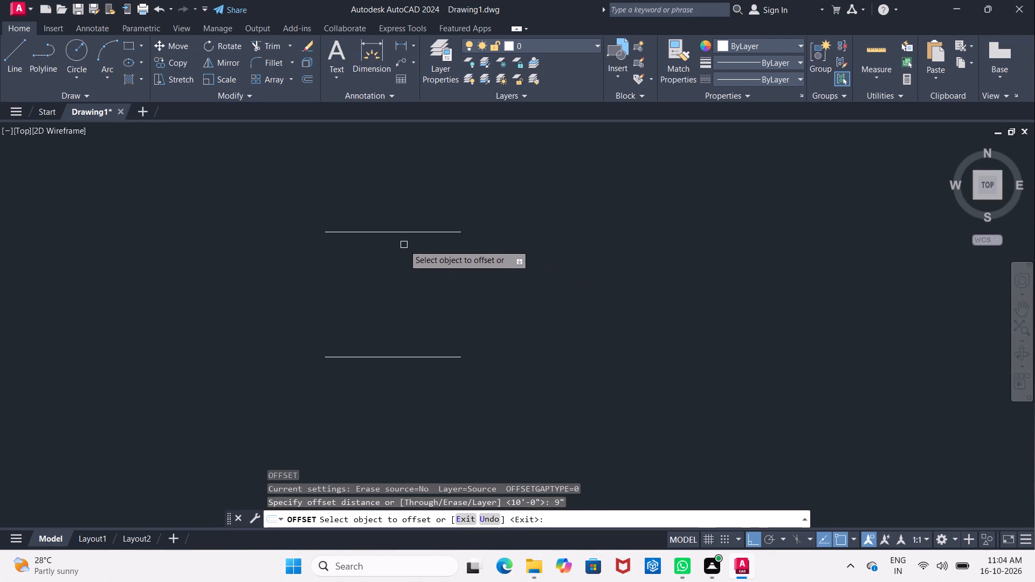
{"action": "left_click", "coordinate": [404, 233]}
{"action": "left_click", "coordinate": [405, 193]}
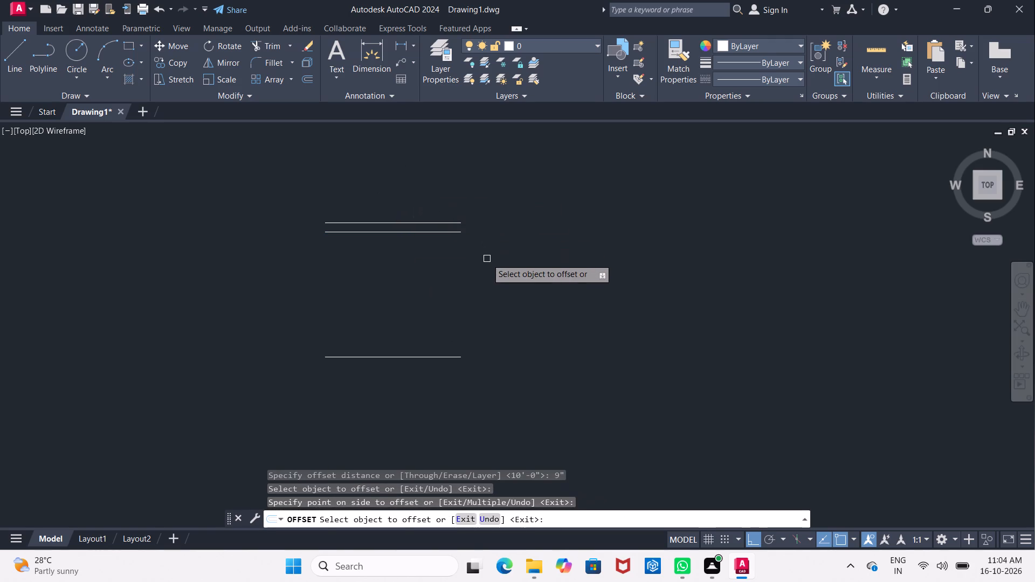
{"action": "key", "text": "Escape"}
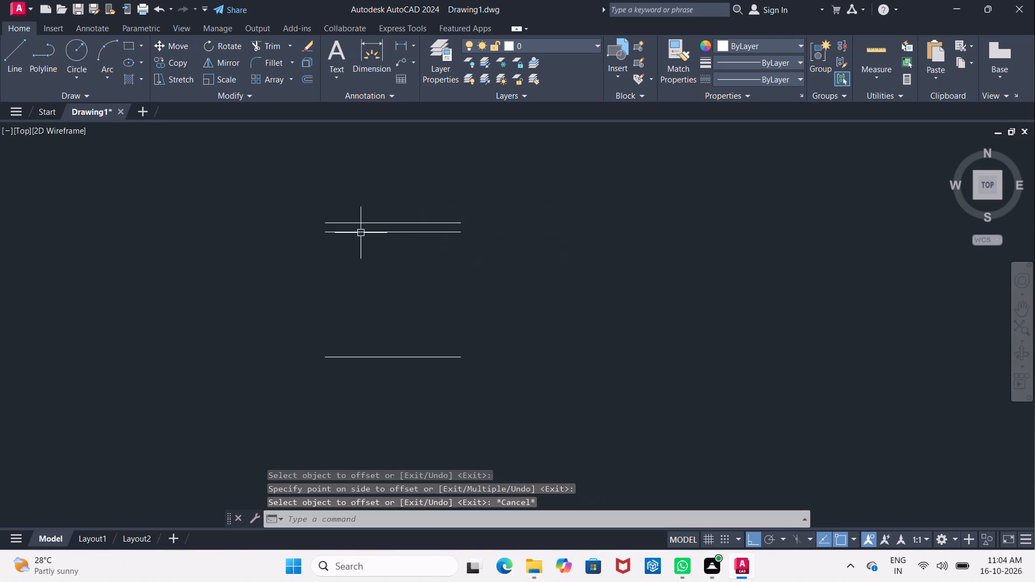
Draw a vertical line joining the right ends of the two horizontal lines spaced 10' apart.
{"action": "left_click", "coordinate": [24, 65]}
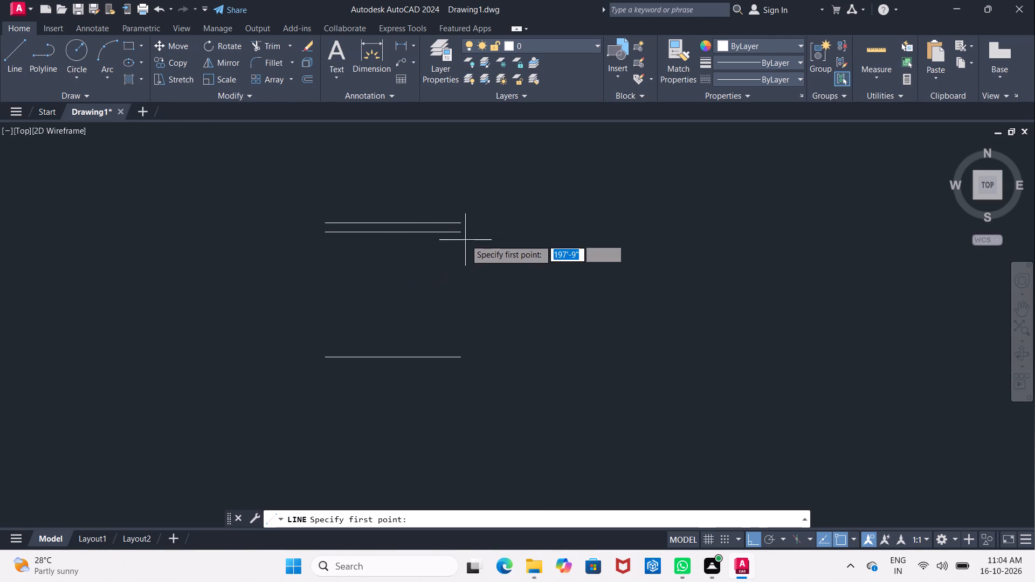
{"action": "left_click", "coordinate": [464, 236]}
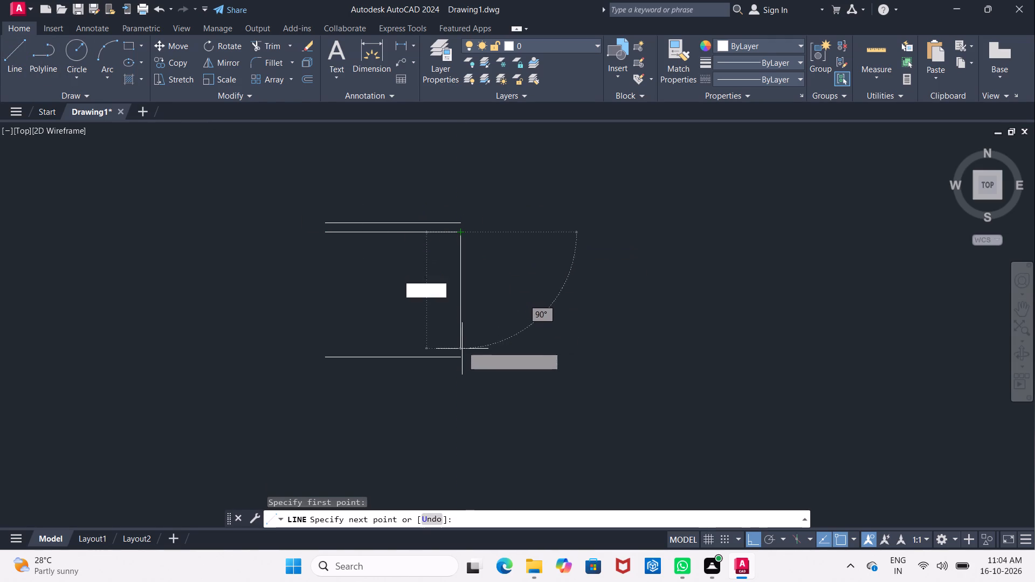
{"action": "left_click", "coordinate": [459, 356]}
{"action": "key", "text": "Escape"}
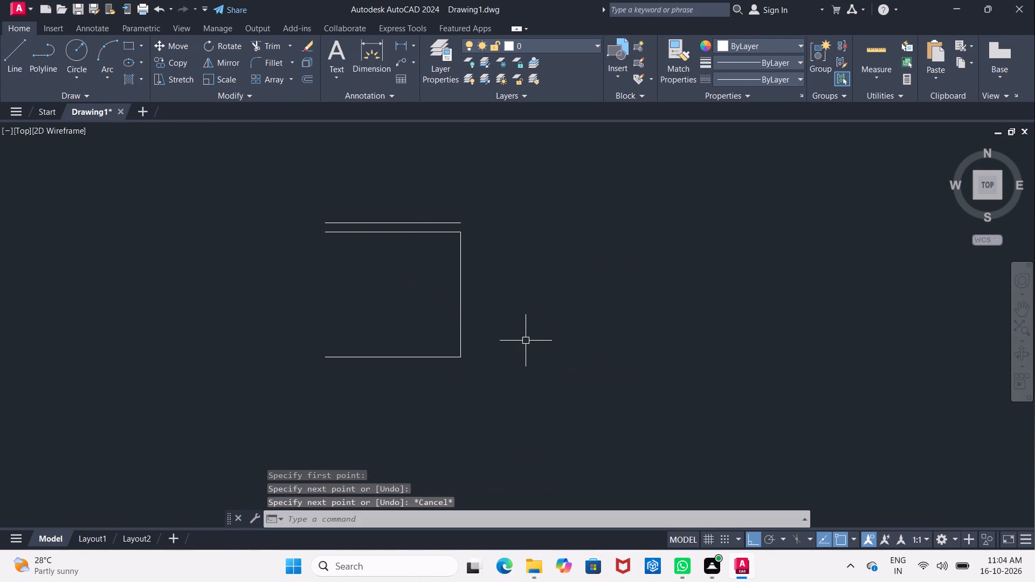
Offset the right vertical line 4" outward to form the outer face of the right wall.
{"action": "key", "text": "o"}
{"action": "key", "text": "Return"}
{"action": "key", "text": "4"}
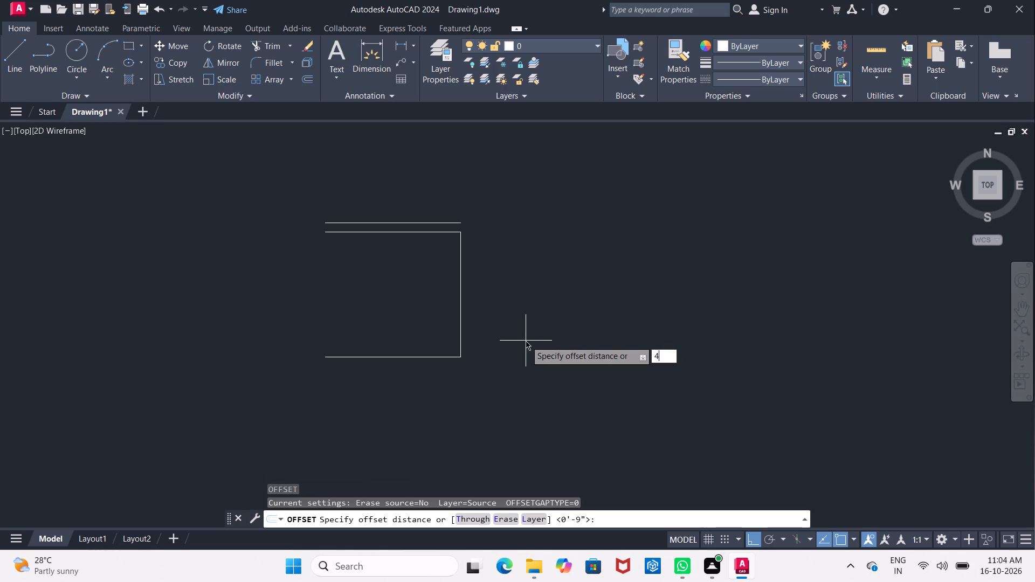
{"action": "key", "text": "shift+quotedbl"}
{"action": "key", "text": "Return"}
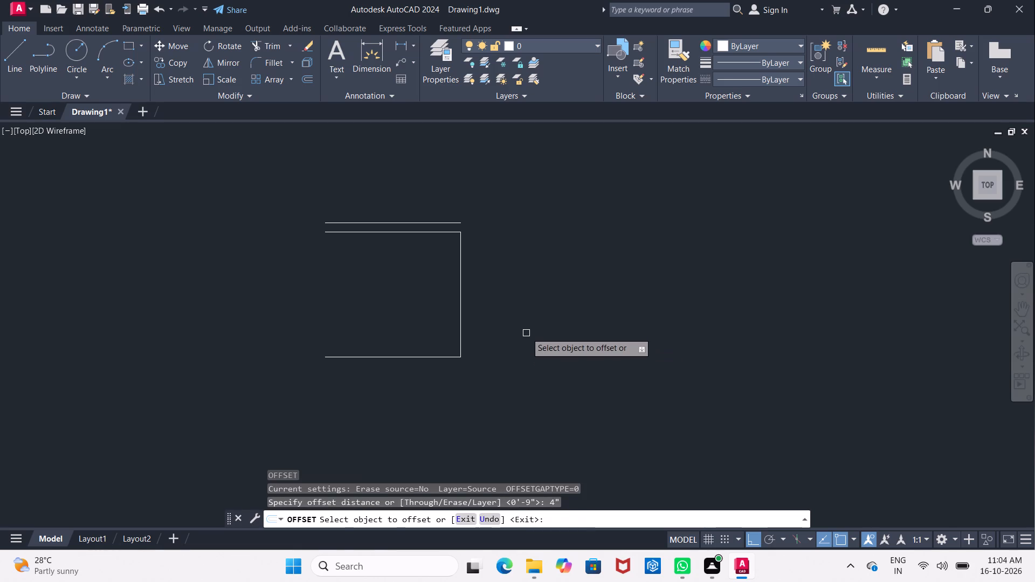
{"action": "left_click", "coordinate": [460, 299]}
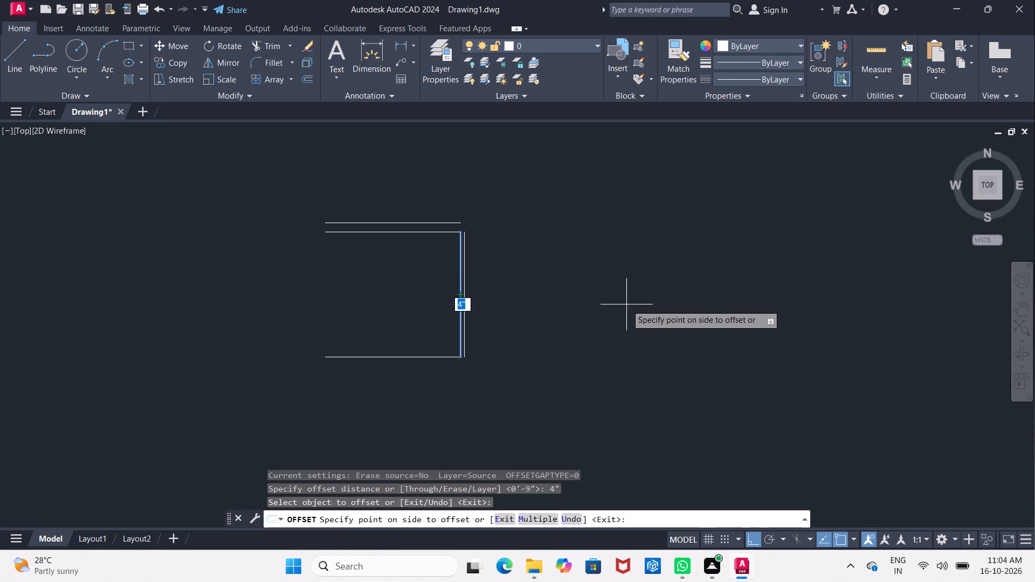
{"action": "left_click", "coordinate": [640, 305]}
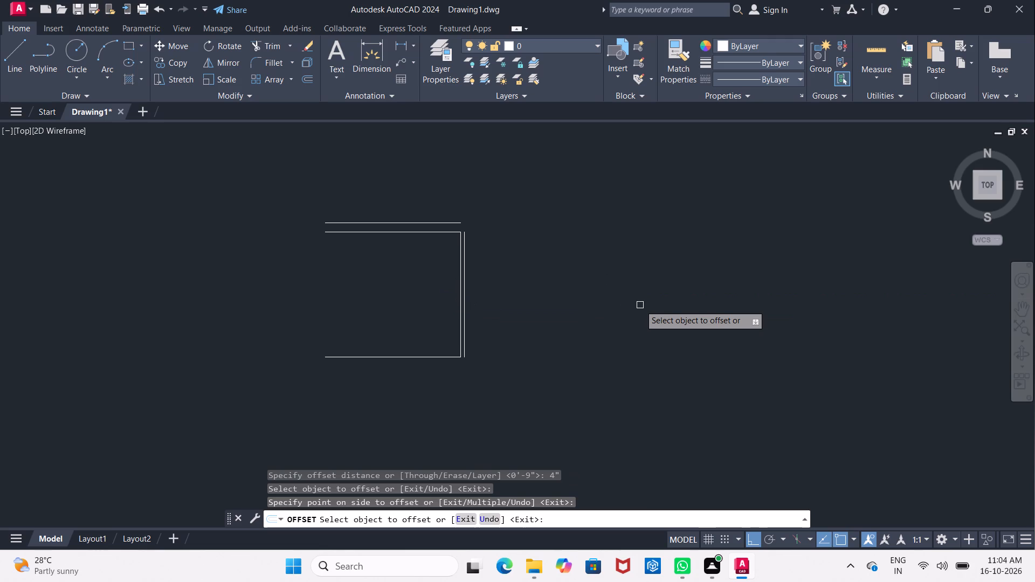
{"action": "key", "text": "Escape"}
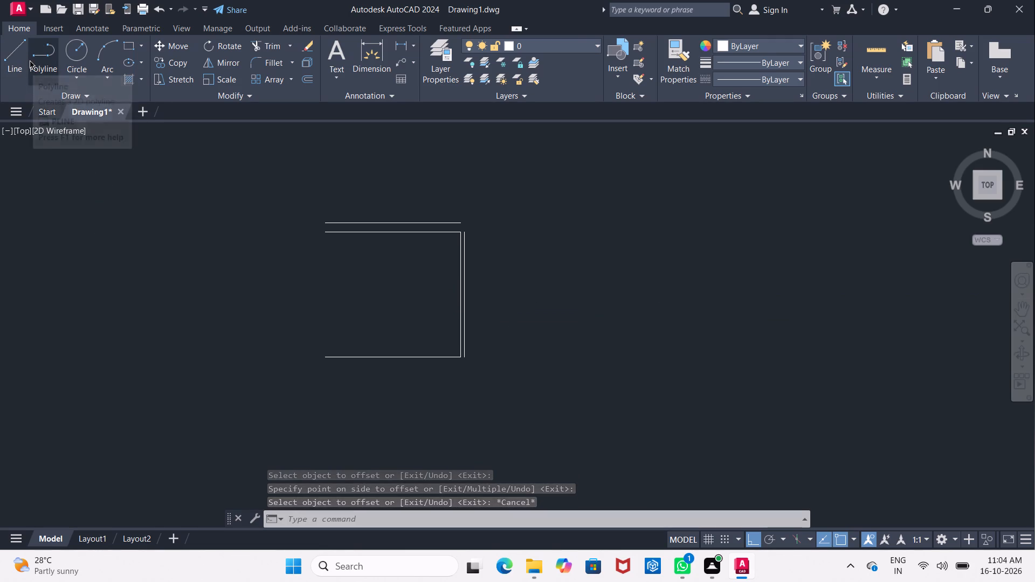
Draw a vertical line joining the left ends of the room's upper and lower lines to close the rectangle.
{"action": "left_click", "coordinate": [25, 63]}
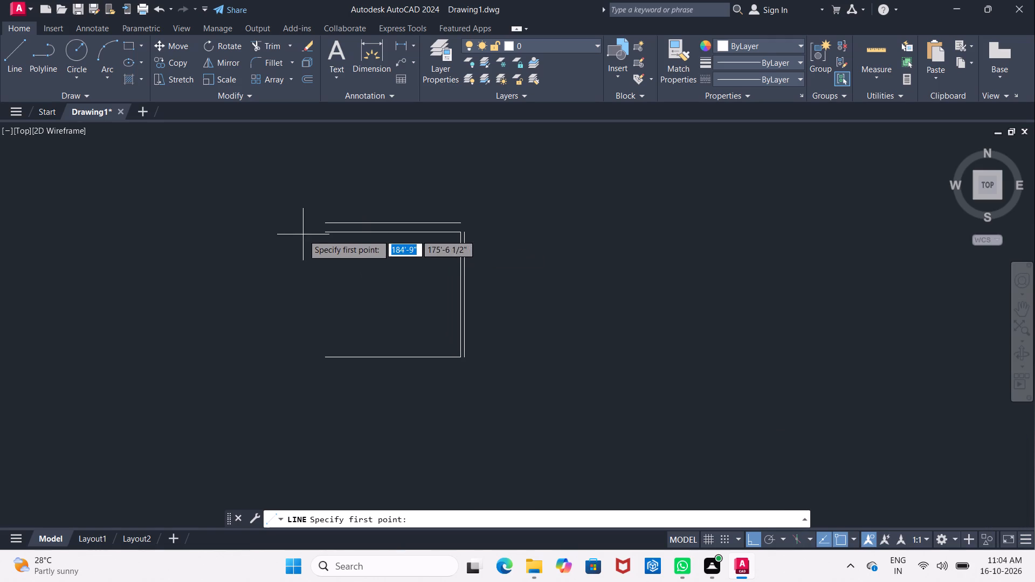
{"action": "left_click", "coordinate": [326, 233]}
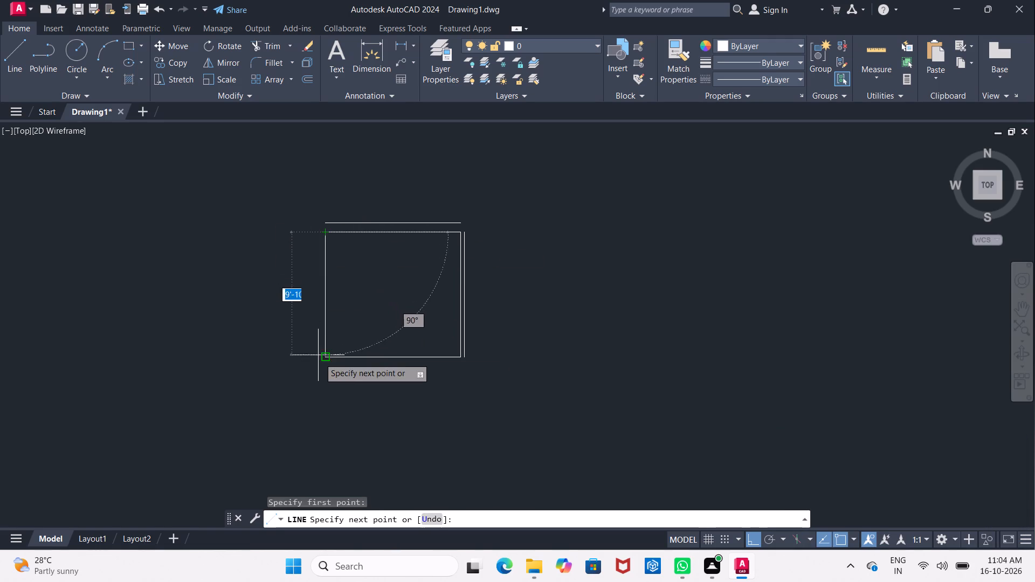
{"action": "left_click", "coordinate": [319, 358]}
{"action": "key", "text": "Escape"}
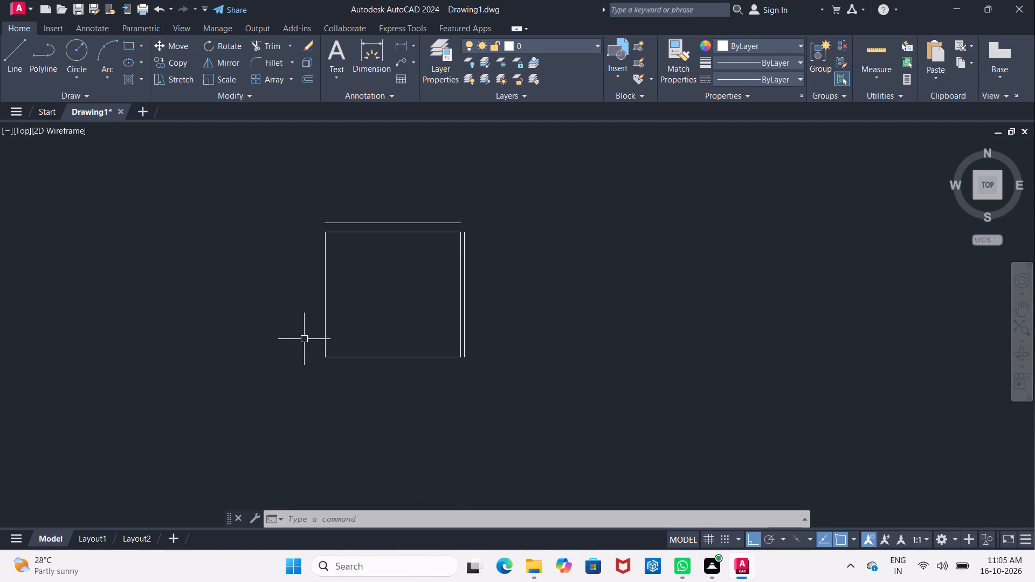
{"action": "key", "text": "Escape"}
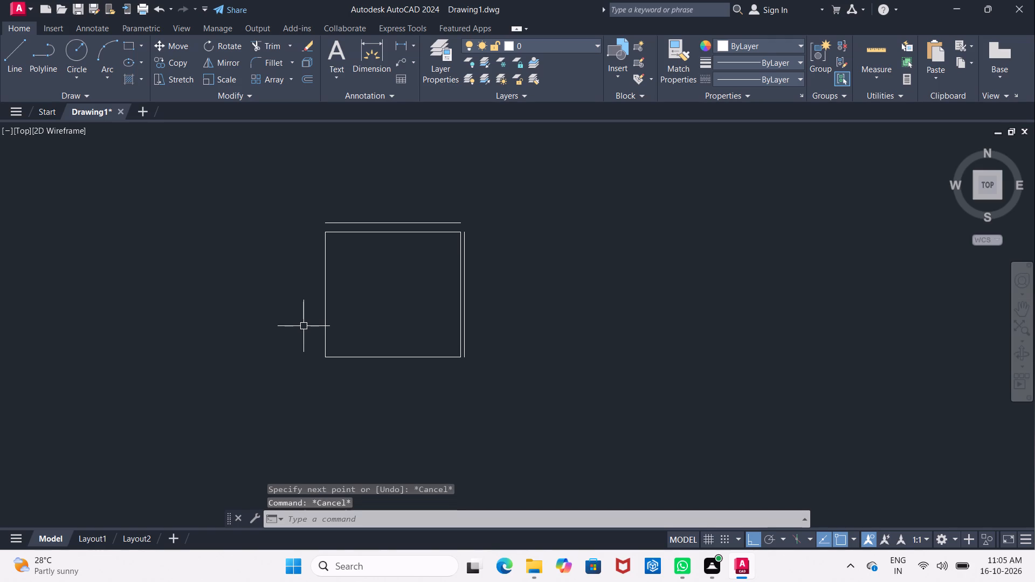
Offset the left vertical line 9" outward to form the outer face of the left wall.
{"action": "key", "text": "o"}
{"action": "key", "text": "Return"}
{"action": "key", "text": "9"}
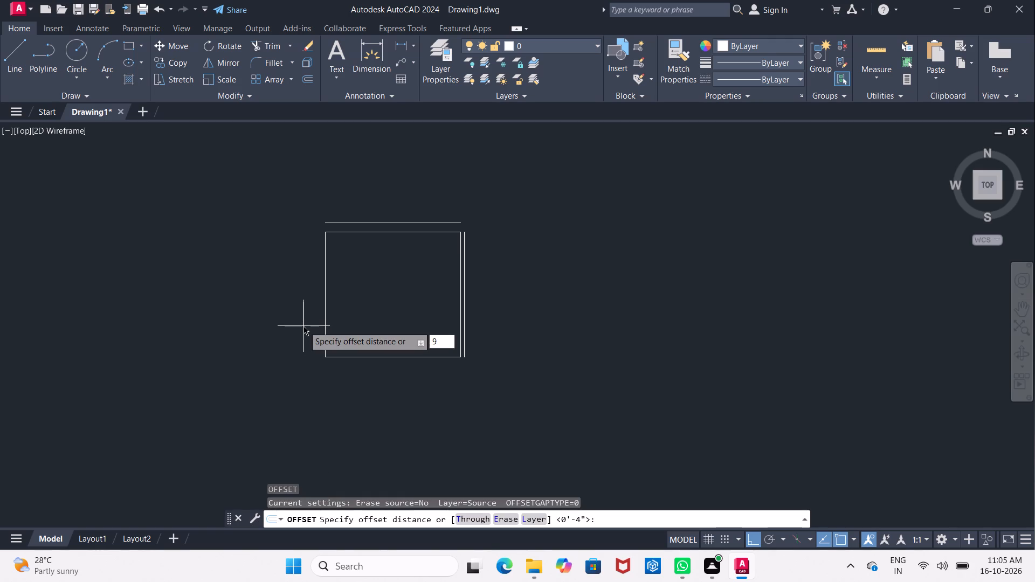
{"action": "key", "text": "shift+quotedbl"}
{"action": "key", "text": "Return"}
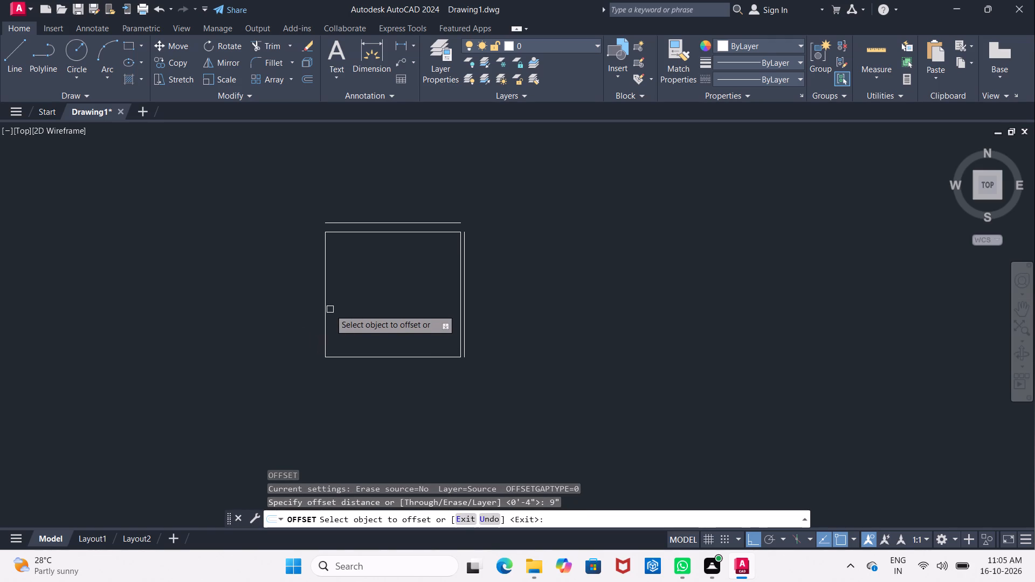
{"action": "left_click", "coordinate": [323, 314]}
{"action": "left_click", "coordinate": [267, 304]}
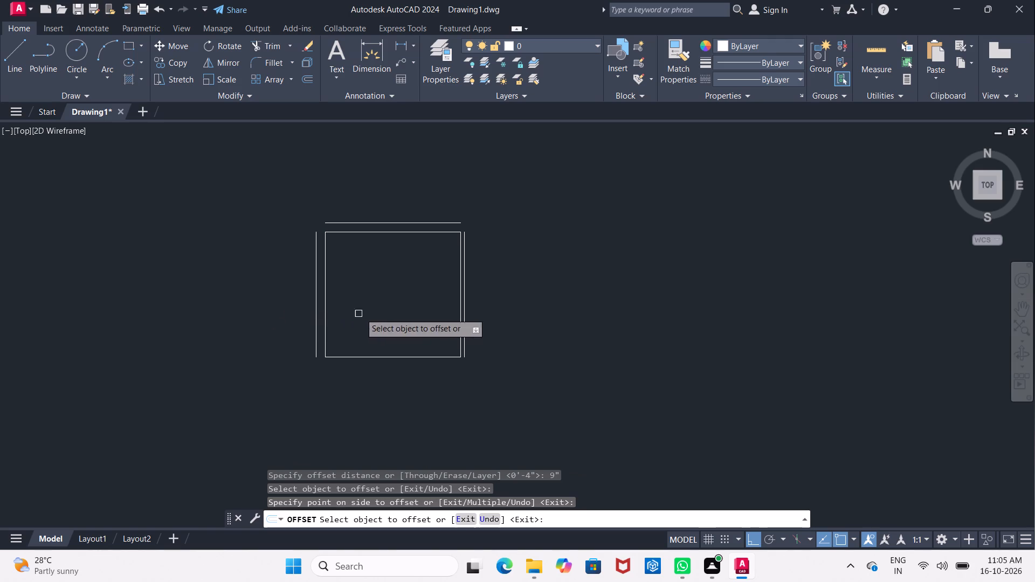
{"action": "middle_click_drag", "start_coordinate": [386, 299], "coordinate": [325, 293]}
{"action": "key", "text": "Escape"}
Offset the room's bottom line 4" downward to form the outer face of the bottom wall.
{"action": "middle_click_drag", "start_coordinate": [321, 293], "coordinate": [320, 286]}
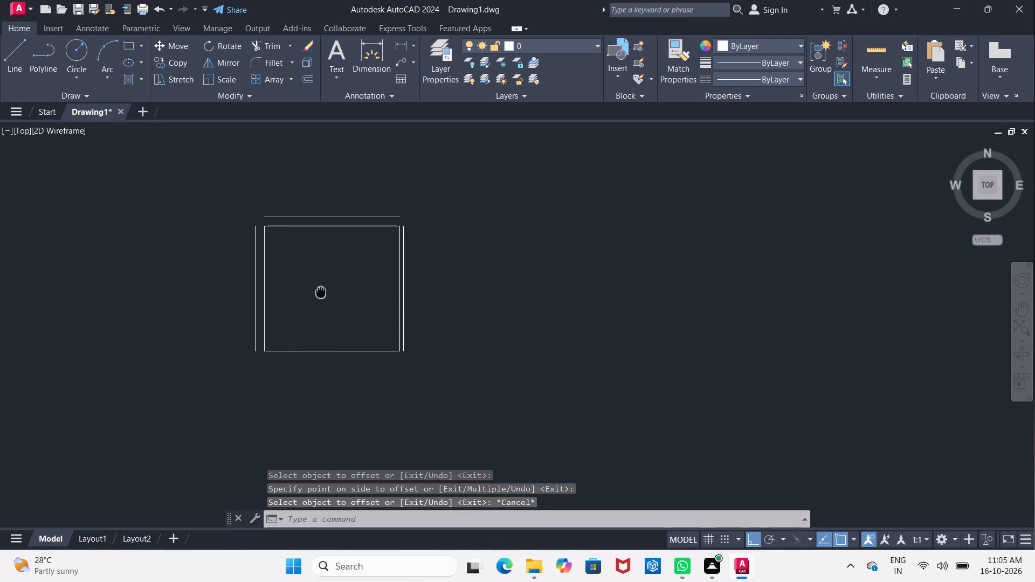
{"action": "middle_click_drag", "start_coordinate": [320, 286], "coordinate": [318, 253]}
{"action": "key", "text": "Escape"}
{"action": "key", "text": "o"}
{"action": "key", "text": "Return"}
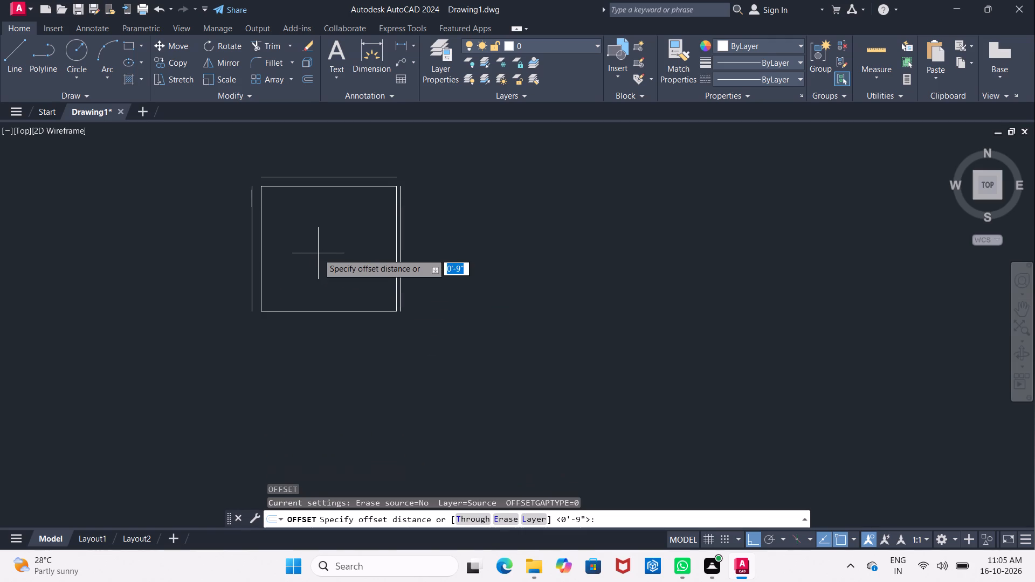
{"action": "type", "text": "4\""}
{"action": "key", "text": "Return"}
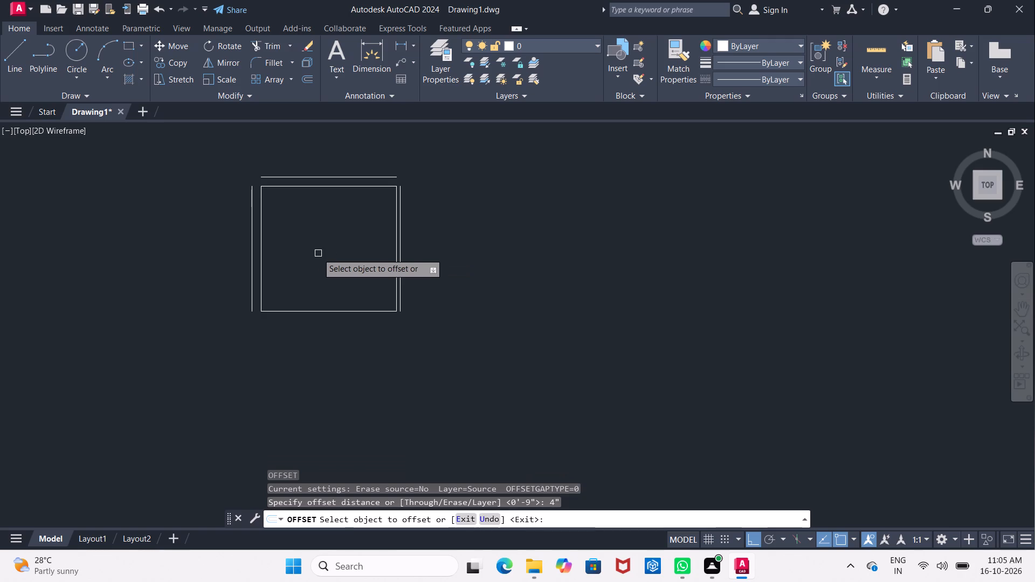
{"action": "left_click", "coordinate": [323, 310]}
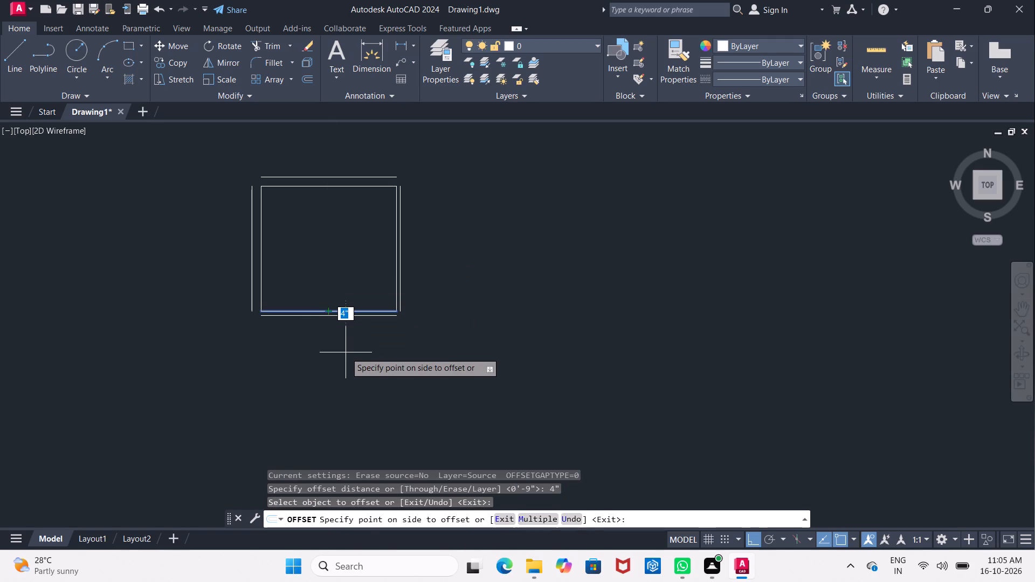
{"action": "left_click", "coordinate": [344, 354]}
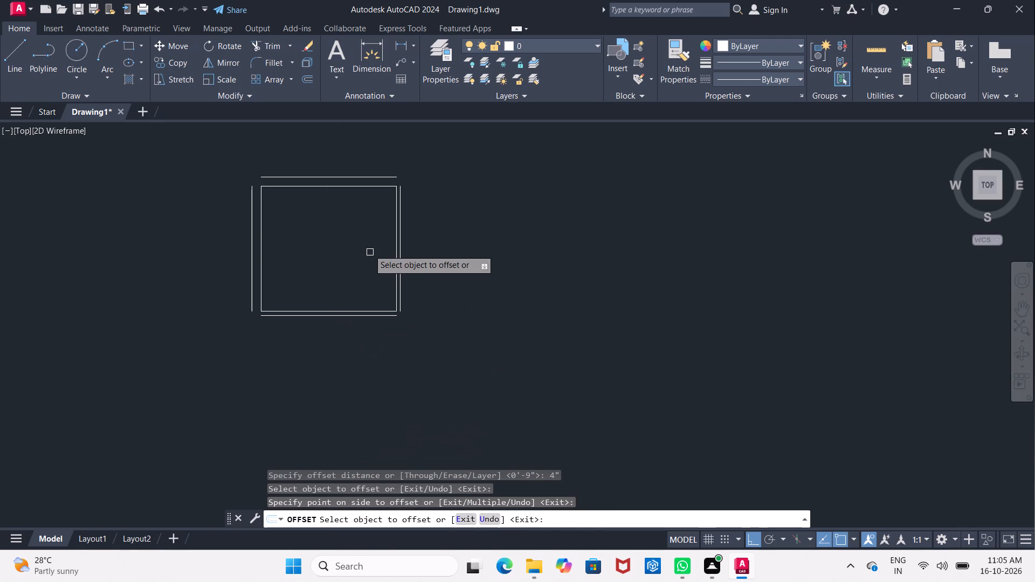
{"action": "scroll", "coordinate": [375, 246], "scroll_direction": "up", "scroll_amount": 2}
{"action": "scroll", "coordinate": [376, 246], "scroll_direction": "down", "scroll_amount": 1}
{"action": "middle_click_drag", "start_coordinate": [376, 246], "coordinate": [344, 263]}
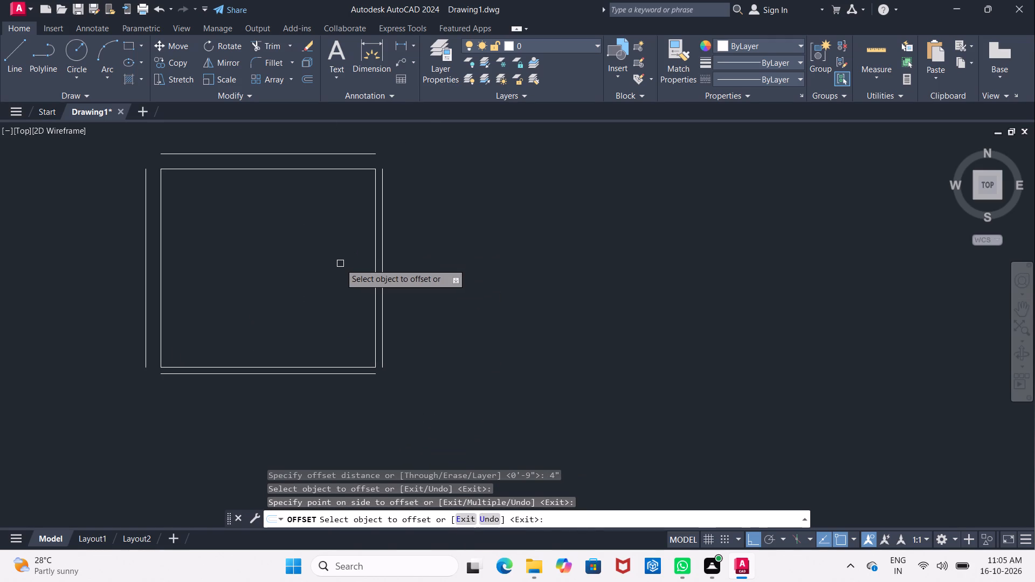
{"action": "middle_click_drag", "start_coordinate": [340, 264], "coordinate": [292, 270]}
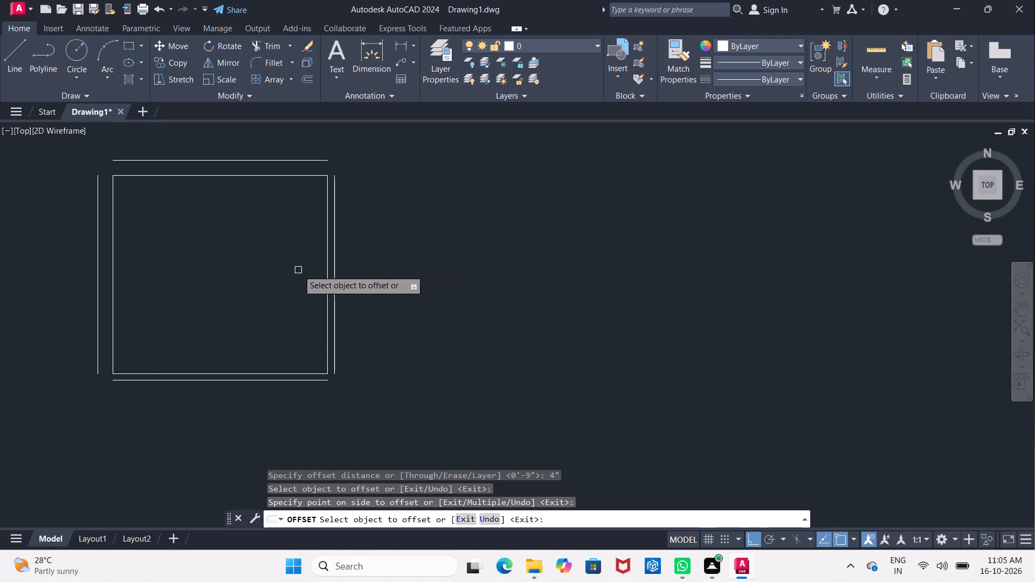
{"action": "key", "text": "Escape"}
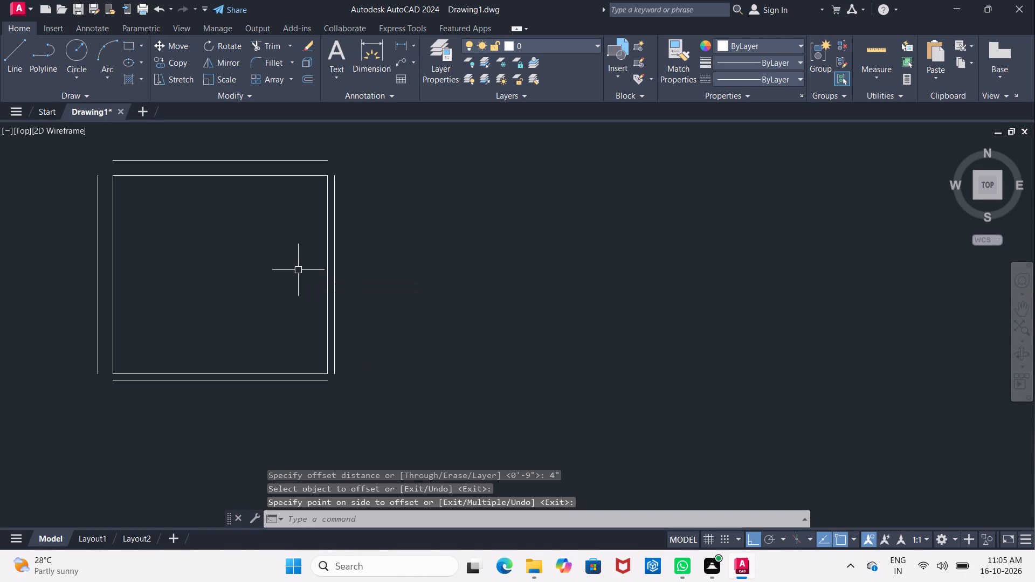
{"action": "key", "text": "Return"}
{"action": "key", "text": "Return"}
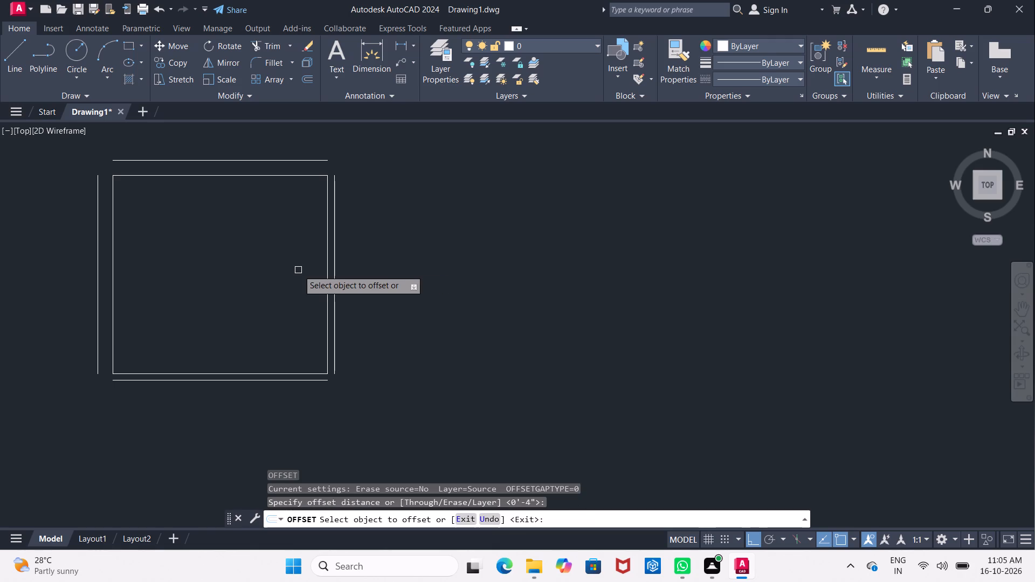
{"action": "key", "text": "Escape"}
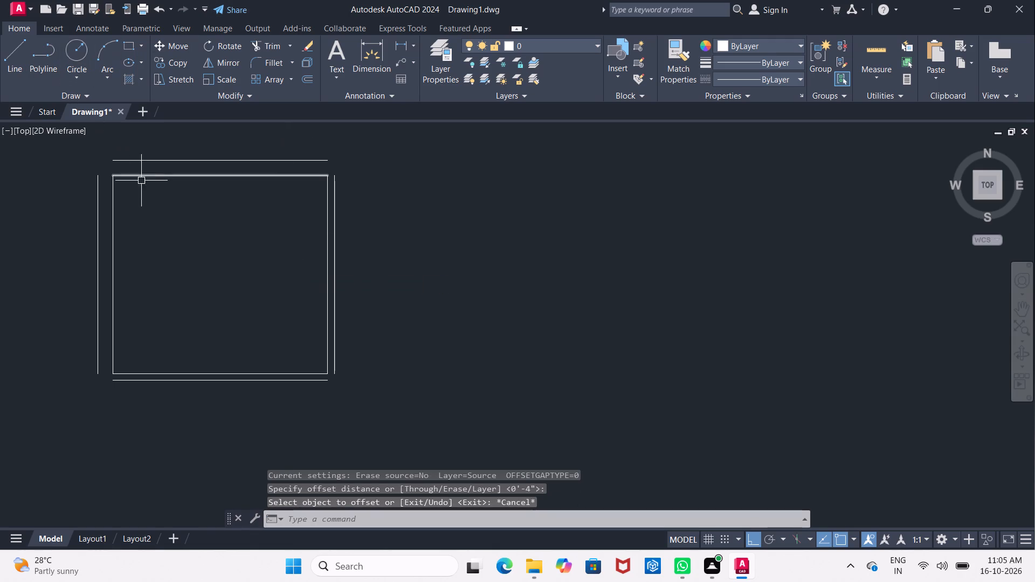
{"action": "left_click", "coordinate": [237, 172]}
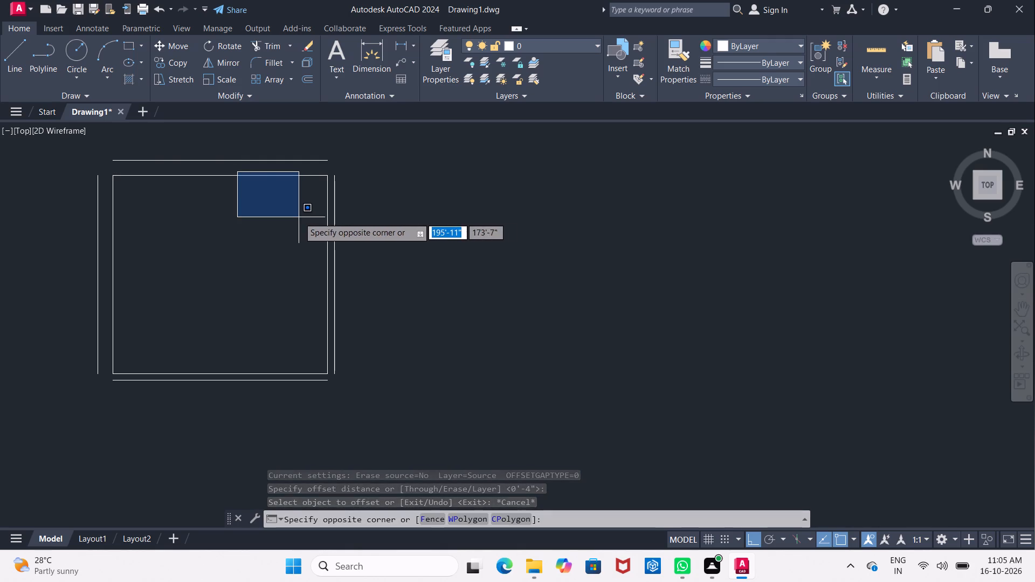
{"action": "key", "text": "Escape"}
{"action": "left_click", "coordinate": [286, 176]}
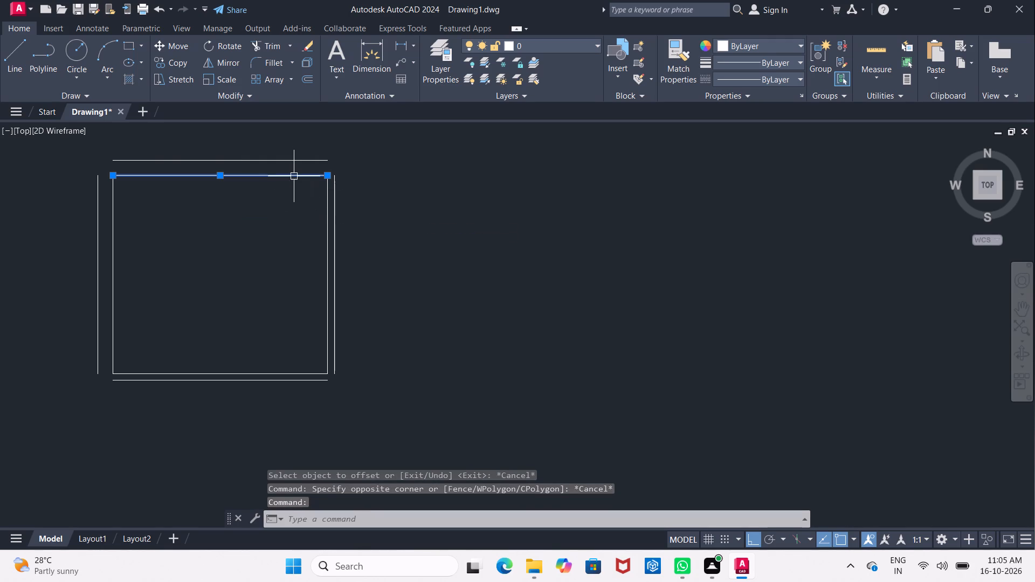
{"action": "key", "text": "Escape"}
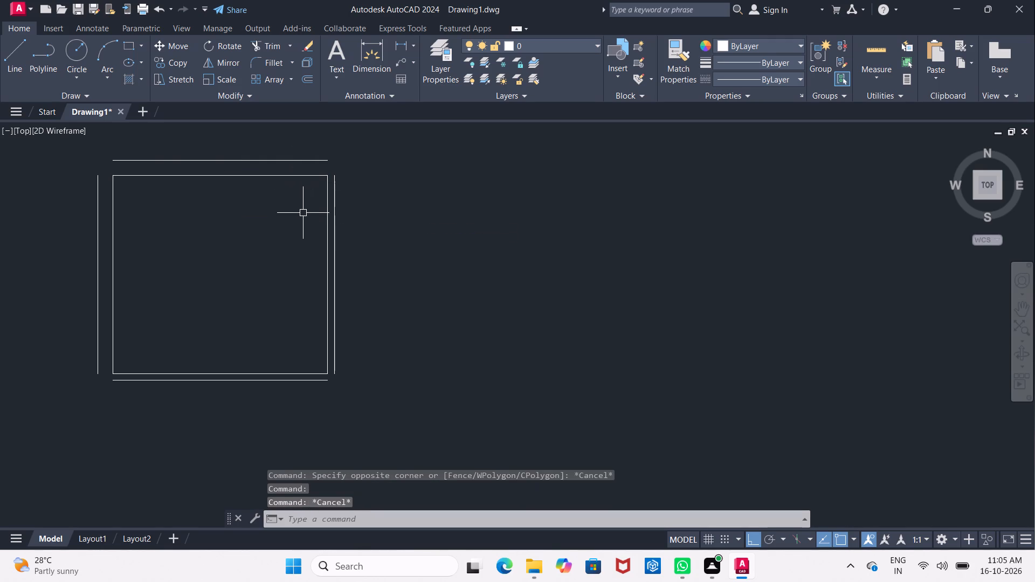
Offset the outer face line of the room's right wall 8'7" to the right for an adjoining room.
{"action": "key", "text": "o"}
{"action": "key", "text": "Return"}
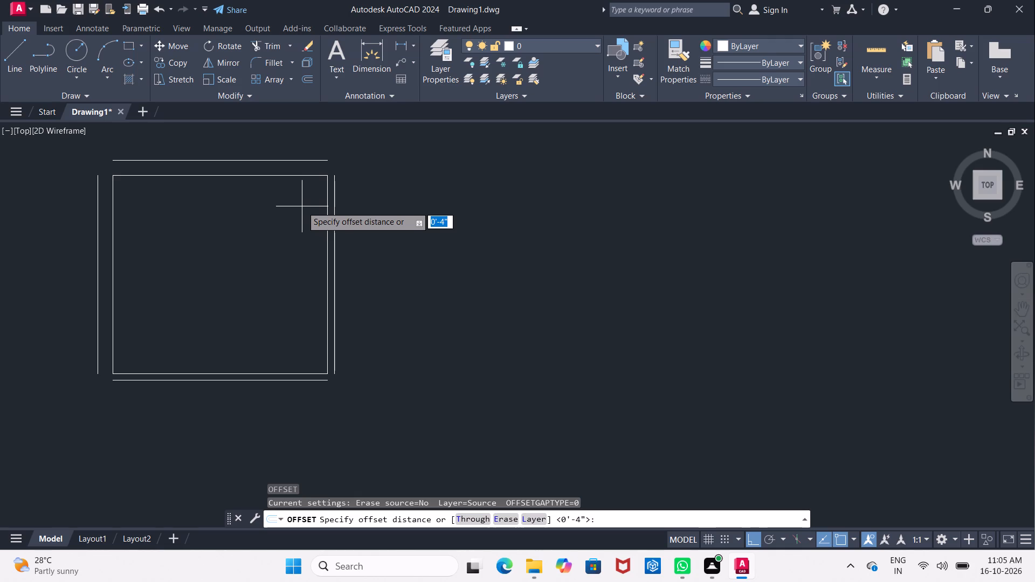
{"action": "type", "text": "8'"}
{"action": "key", "text": "7"}
{"action": "key", "text": "shift+quotedbl"}
{"action": "key", "text": "Return"}
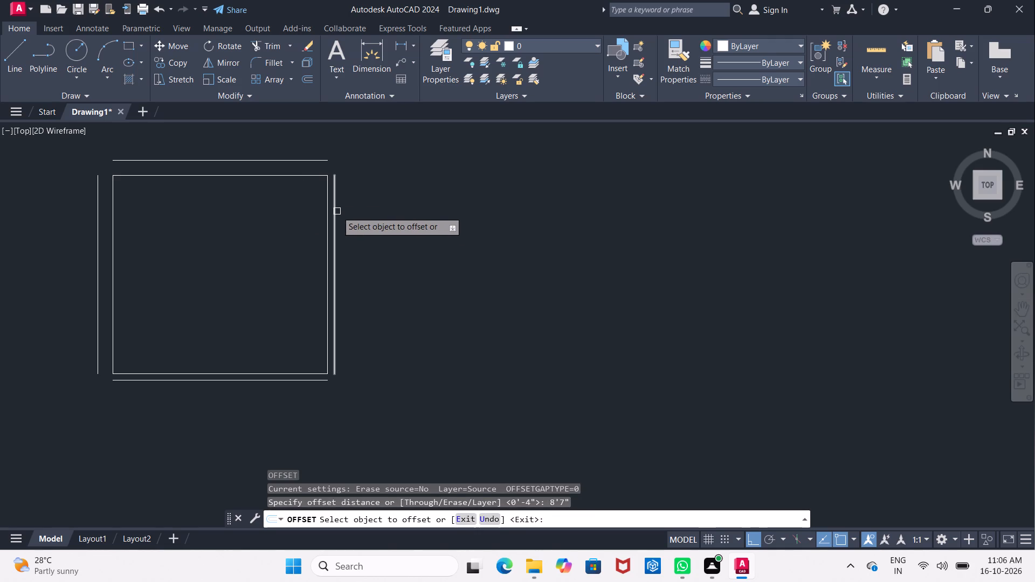
{"action": "left_click", "coordinate": [337, 211]}
{"action": "left_click", "coordinate": [552, 234]}
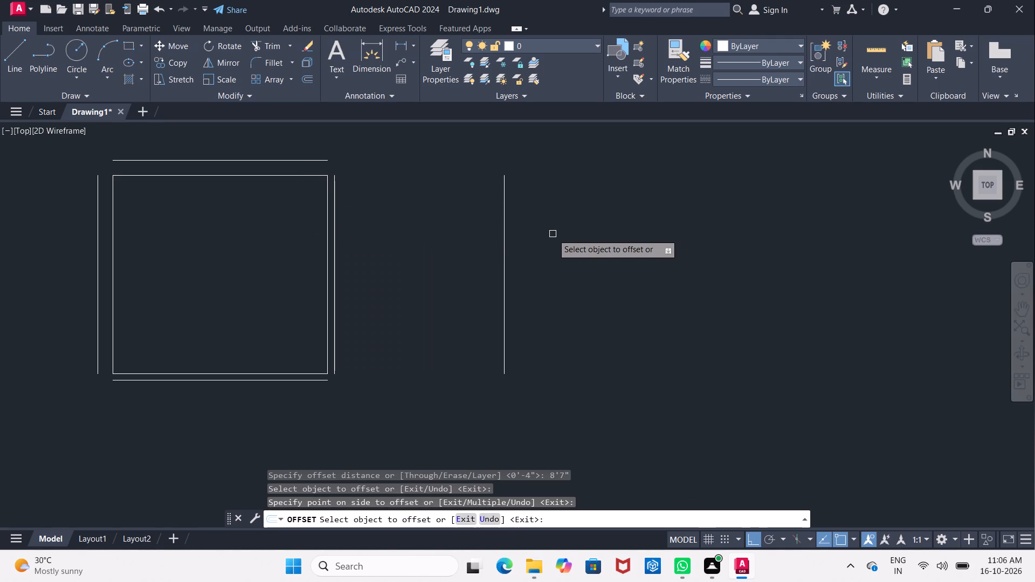
{"action": "key", "text": "Return"}
Offset the new rightmost vertical line 4" to the right to form the adjoining room's wall.
{"action": "key", "text": "Return"}
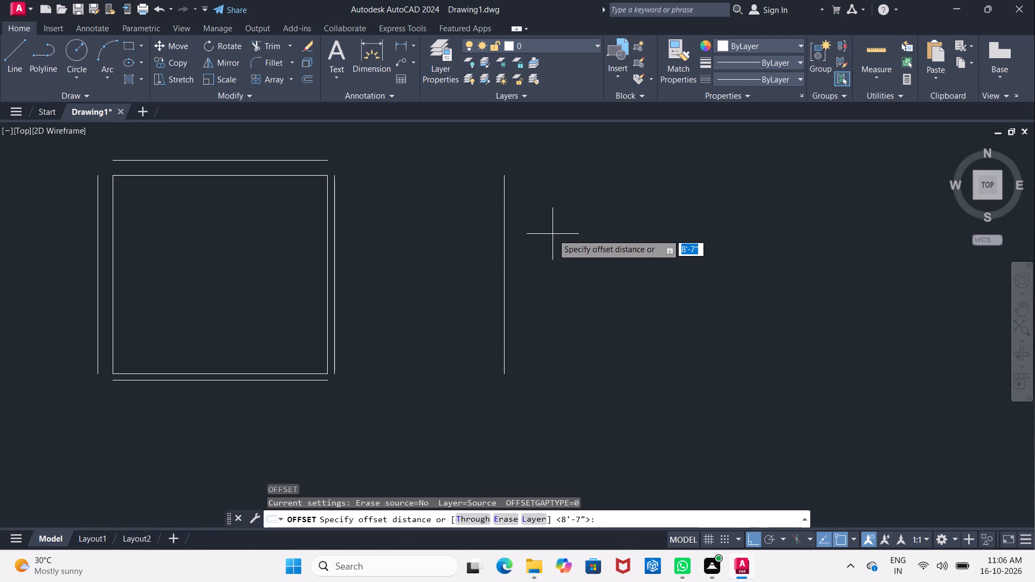
{"action": "type", "text": "4\""}
{"action": "key", "text": "Return"}
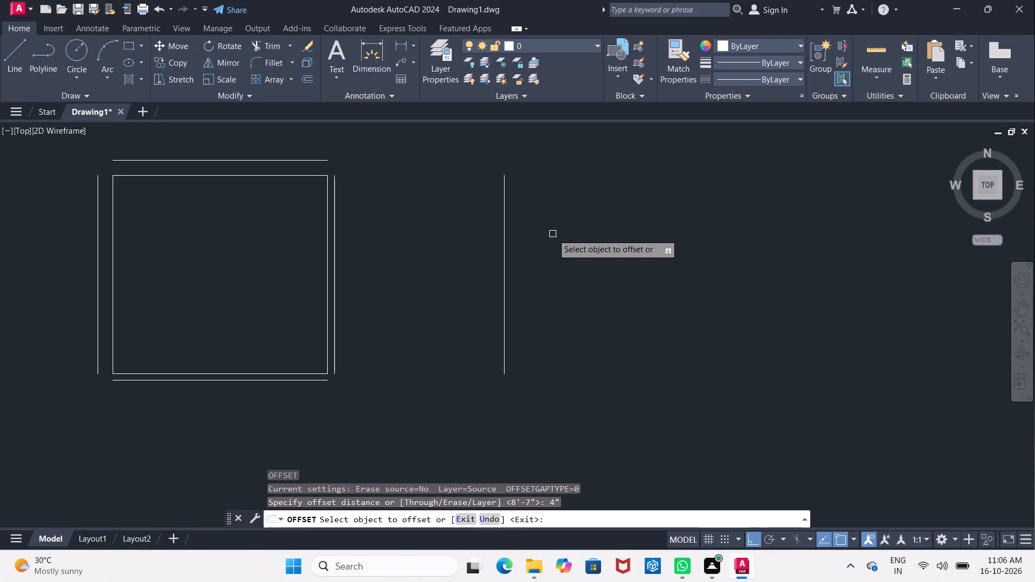
{"action": "left_click", "coordinate": [505, 241]}
{"action": "left_click", "coordinate": [546, 261]}
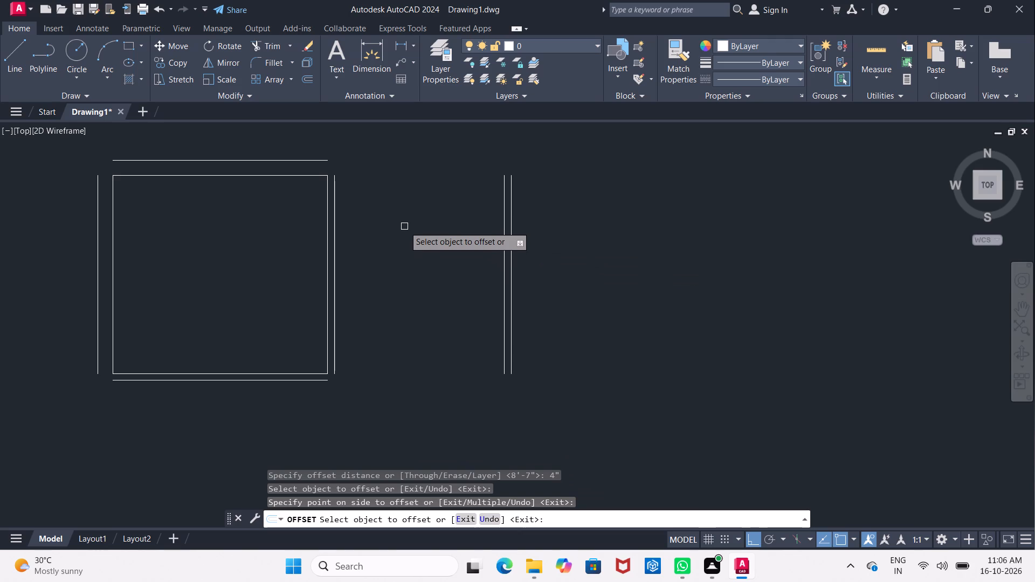
{"action": "key", "text": "Escape"}
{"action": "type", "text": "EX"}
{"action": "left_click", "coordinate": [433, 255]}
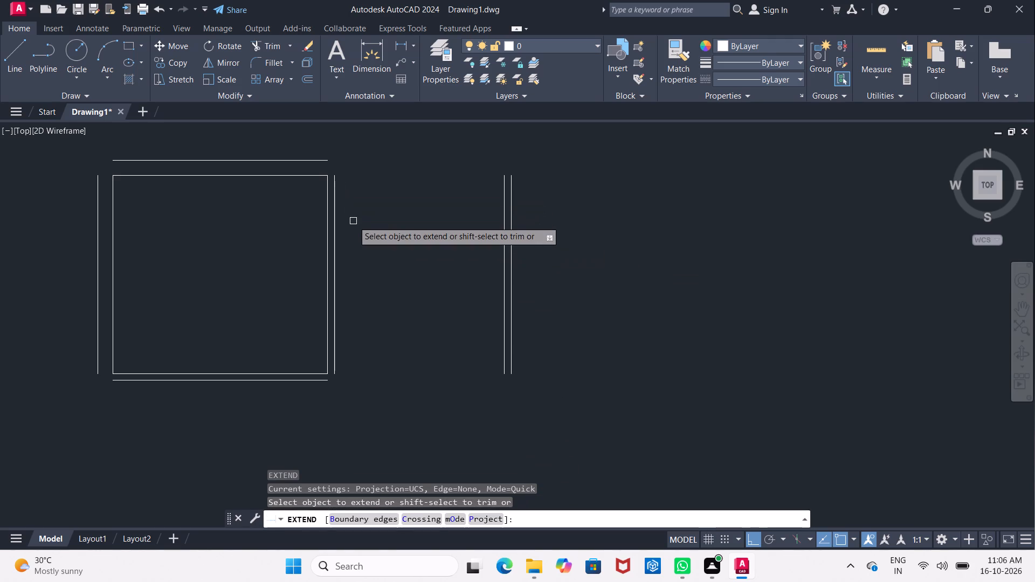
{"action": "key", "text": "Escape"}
Extend the room's inner top line rightward across the adjoining room to the outermost vertical line.
{"action": "key", "text": "e"}
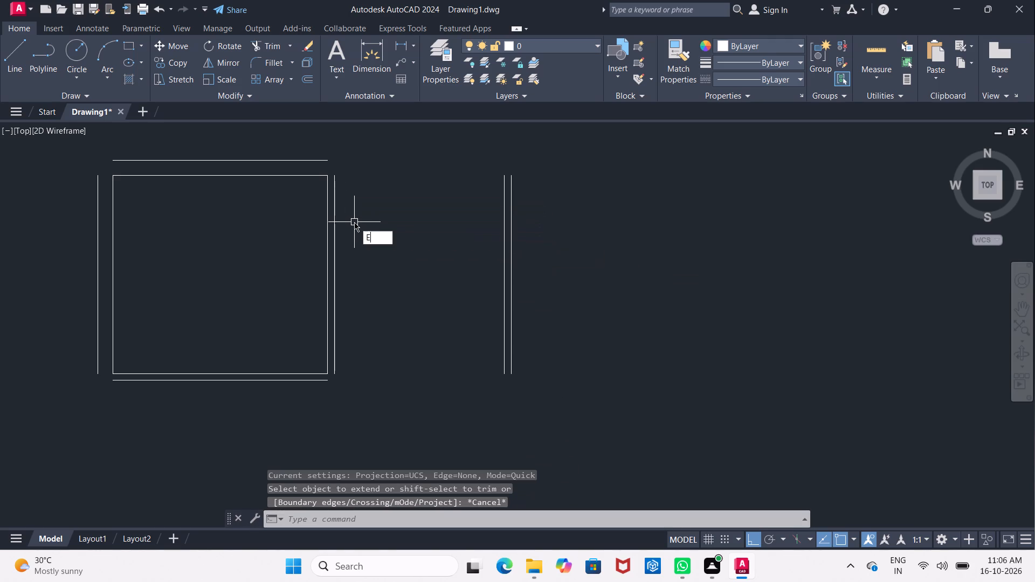
{"action": "key", "text": "x"}
{"action": "left_click", "coordinate": [384, 251]}
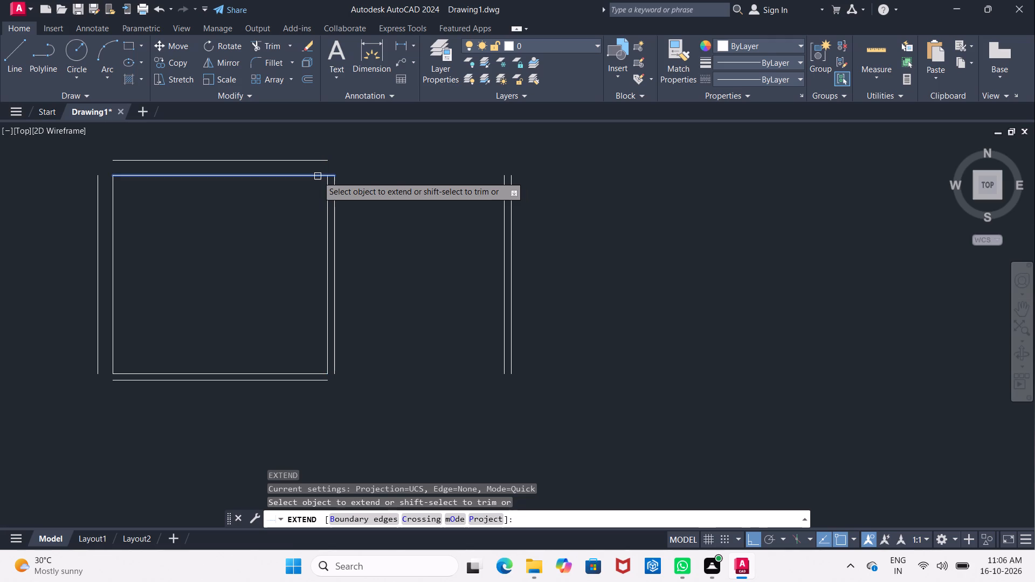
{"action": "left_click", "coordinate": [318, 176]}
{"action": "left_click", "coordinate": [321, 176]}
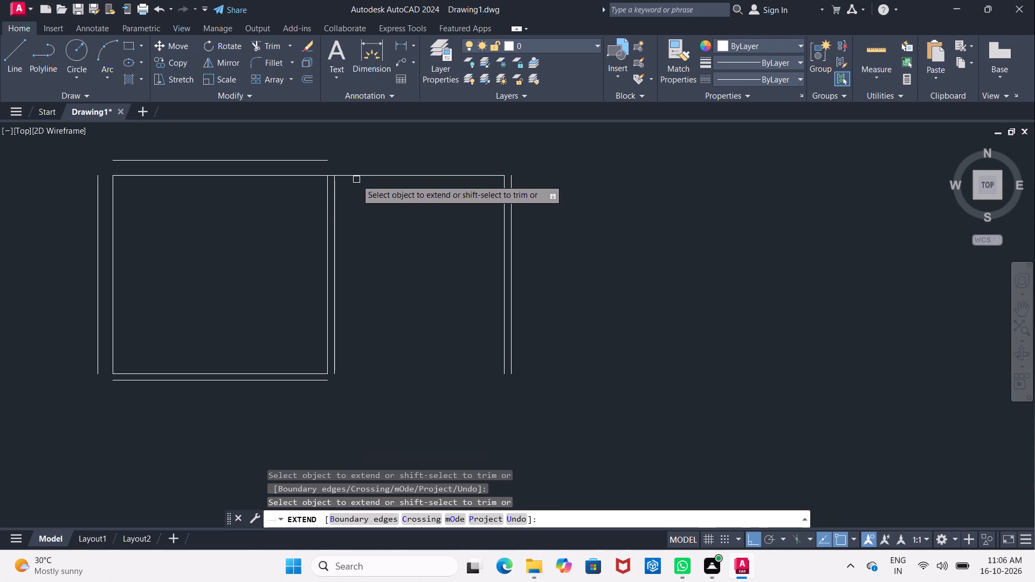
{"action": "left_click", "coordinate": [355, 174]}
{"action": "middle_click_drag", "start_coordinate": [391, 221], "coordinate": [373, 232]}
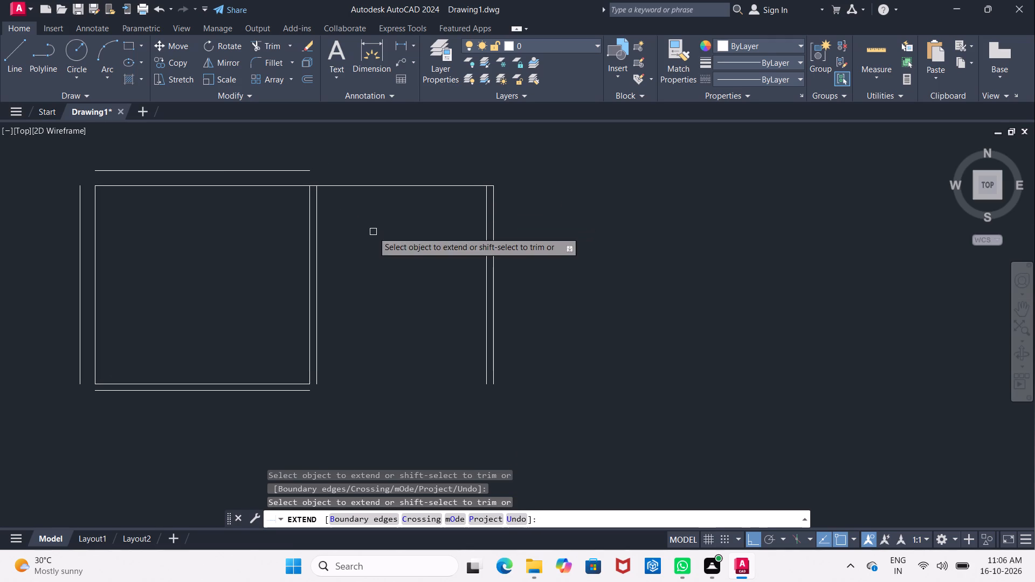
{"action": "key", "text": "Escape"}
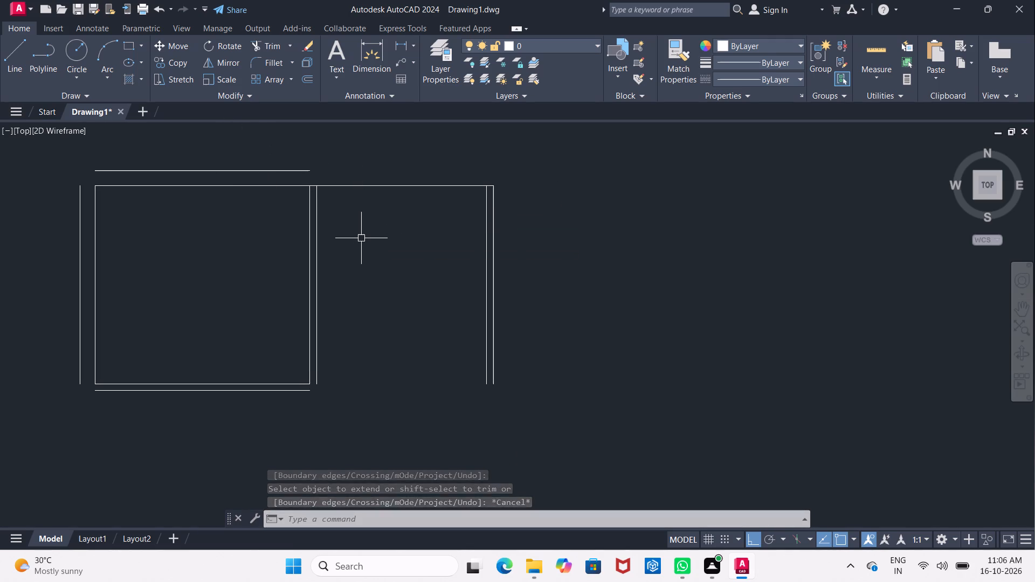
{"action": "key", "text": "Escape"}
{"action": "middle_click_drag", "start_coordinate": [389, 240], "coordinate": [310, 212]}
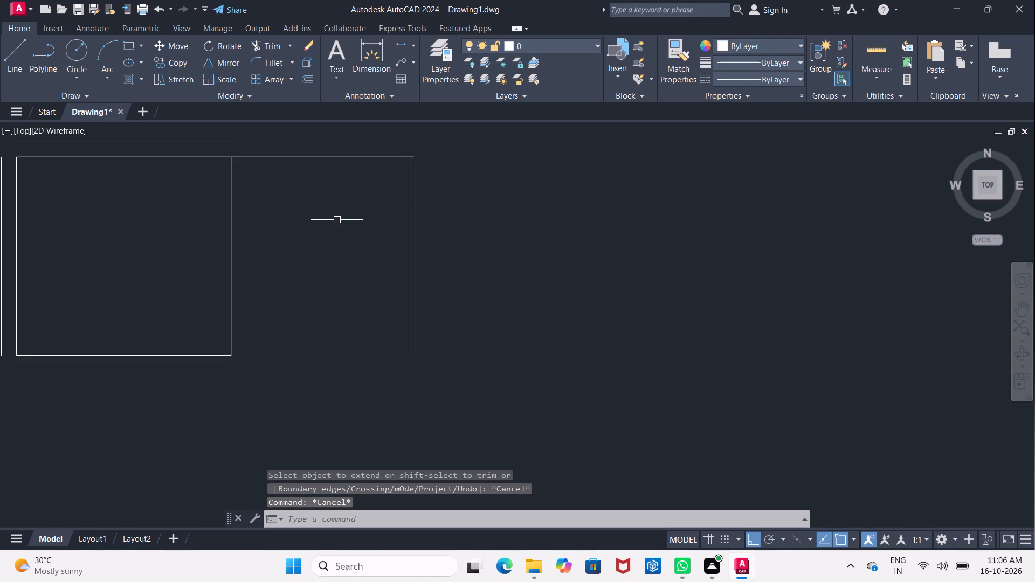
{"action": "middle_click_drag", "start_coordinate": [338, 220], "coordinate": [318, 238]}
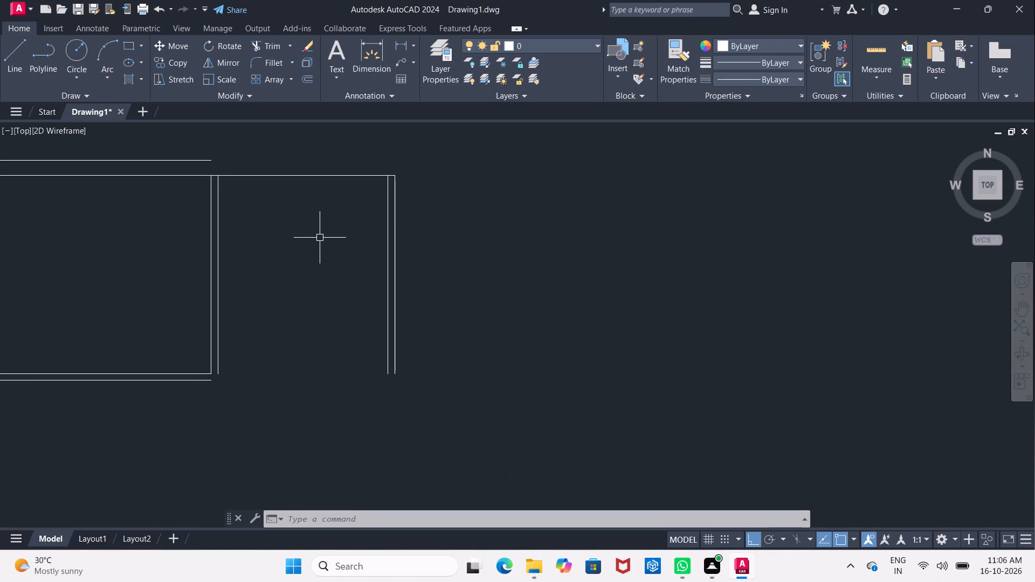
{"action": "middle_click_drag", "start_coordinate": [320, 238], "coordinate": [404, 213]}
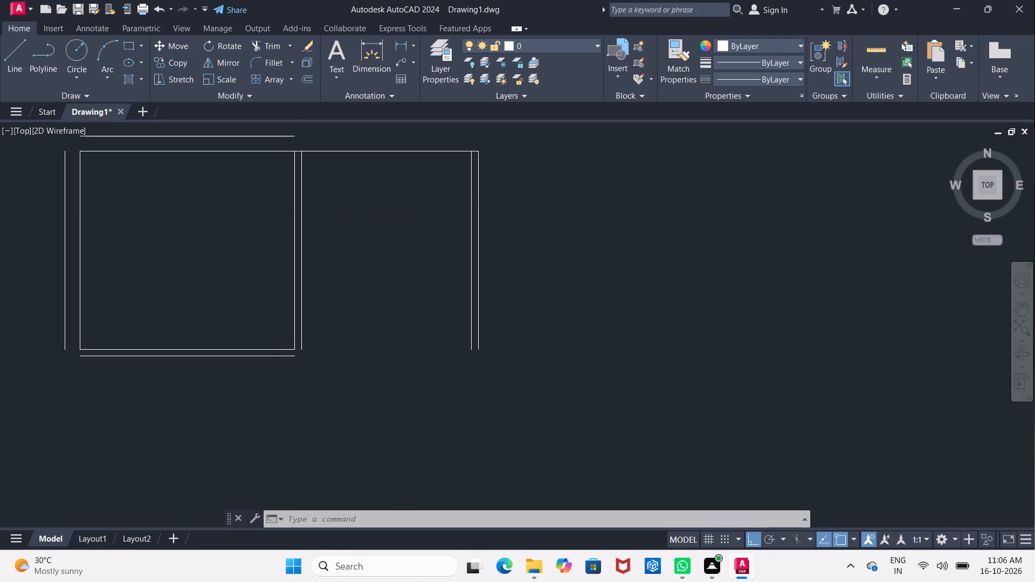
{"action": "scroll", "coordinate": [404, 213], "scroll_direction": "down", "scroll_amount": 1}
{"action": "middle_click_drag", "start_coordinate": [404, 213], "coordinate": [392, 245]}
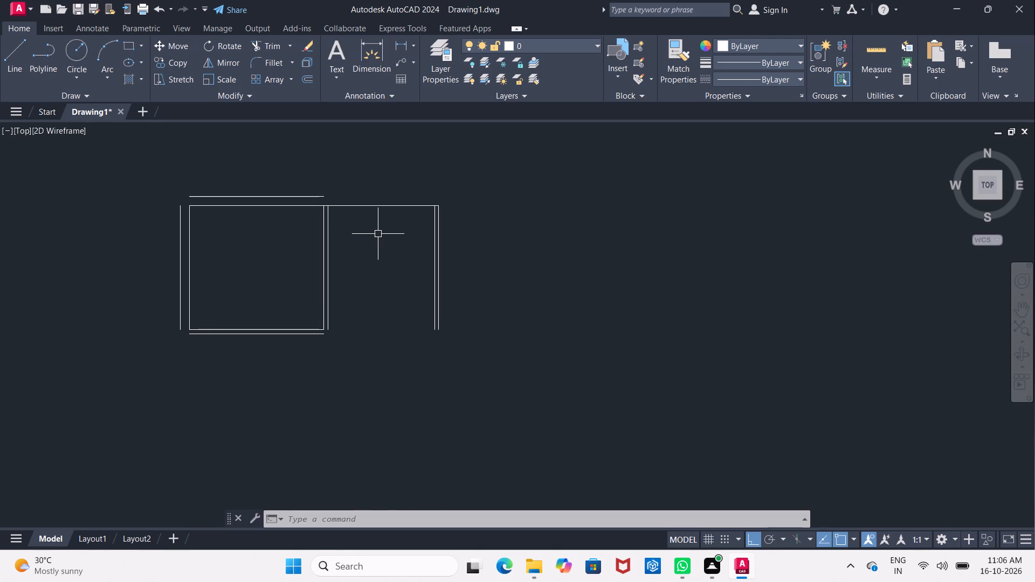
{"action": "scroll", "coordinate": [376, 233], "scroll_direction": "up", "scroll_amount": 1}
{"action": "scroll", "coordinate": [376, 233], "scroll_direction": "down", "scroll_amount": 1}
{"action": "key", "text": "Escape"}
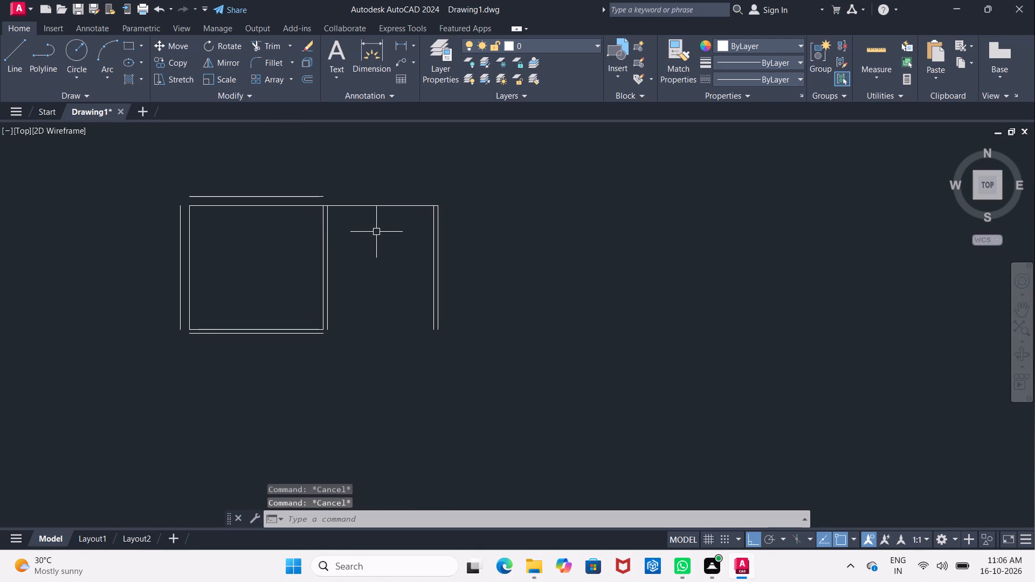
Offset the extended inner top line 4' downward across both rooms.
{"action": "key", "text": "o"}
{"action": "key", "text": "Return"}
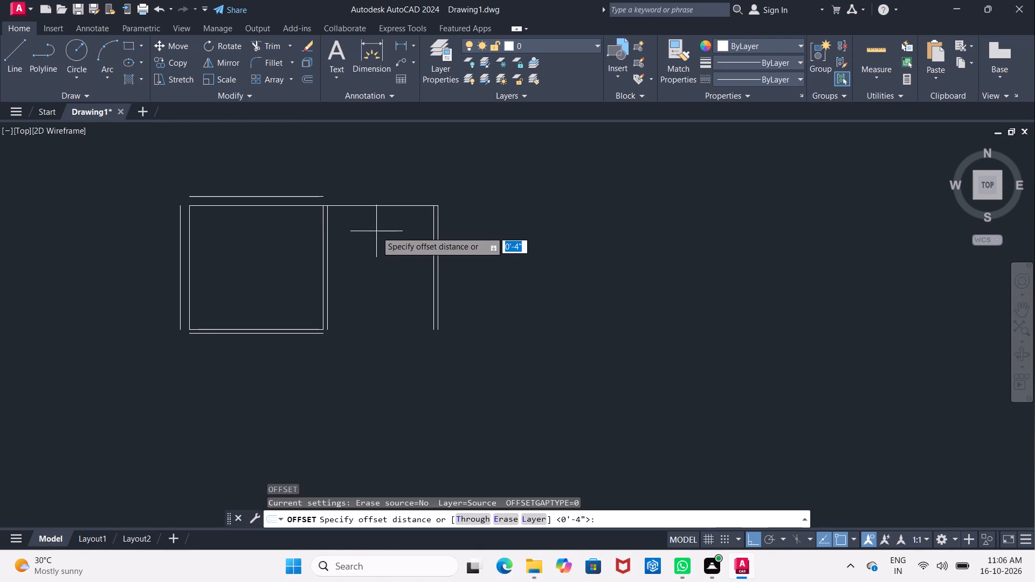
{"action": "type", "text": "4'"}
{"action": "key", "text": "Return"}
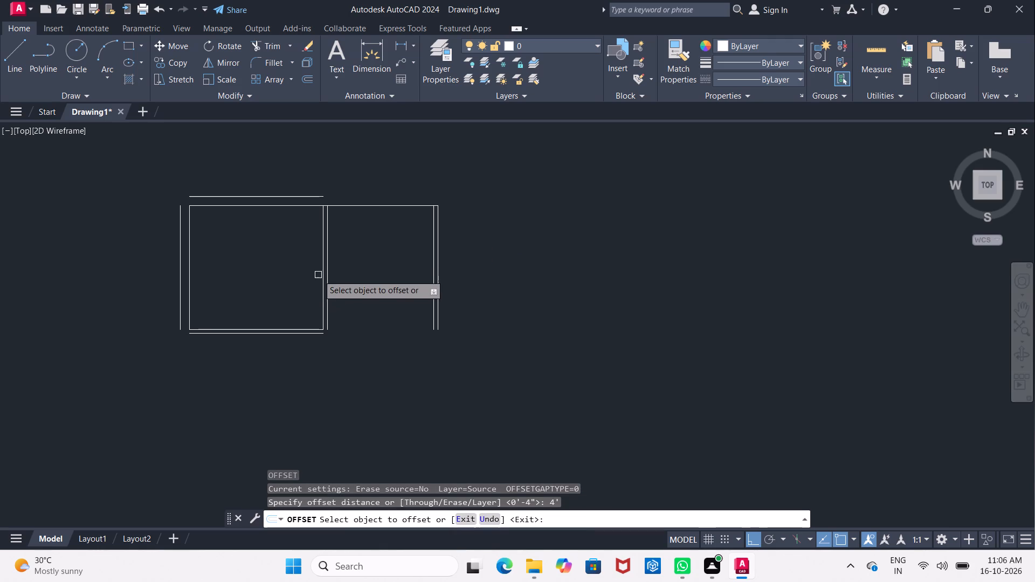
{"action": "left_click", "coordinate": [357, 206]}
{"action": "left_click", "coordinate": [374, 276]}
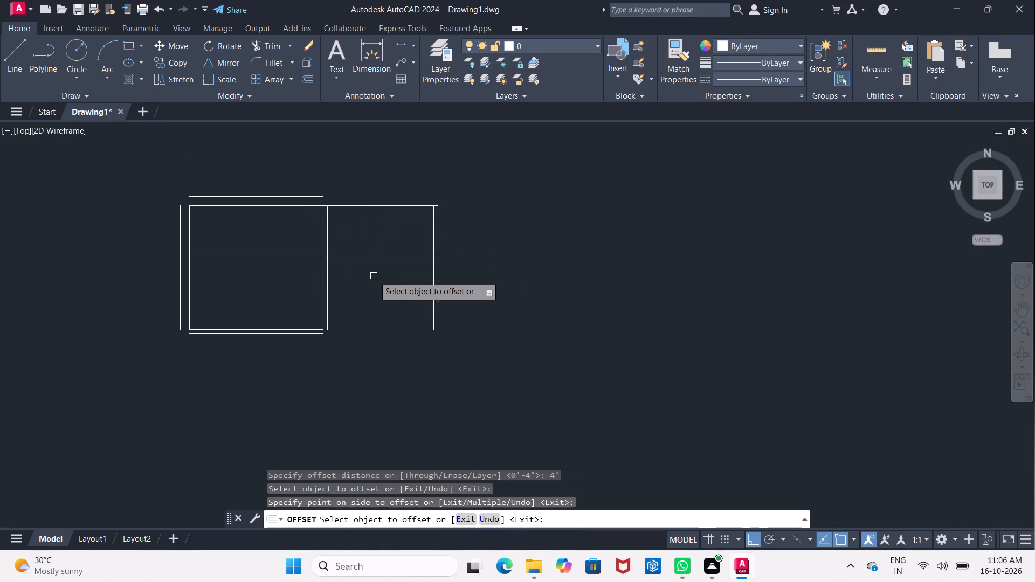
{"action": "key", "text": "Return"}
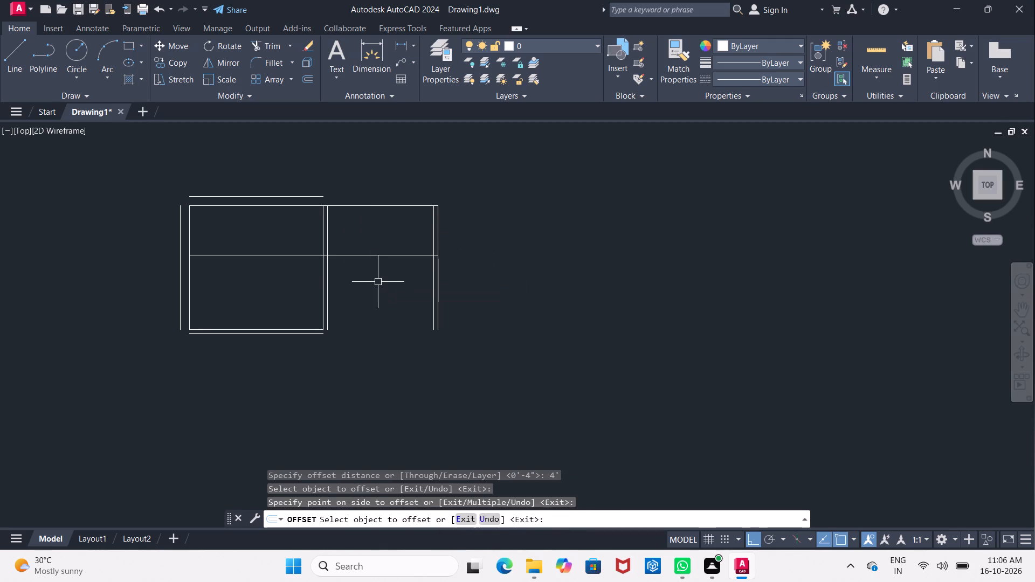
Offset the new horizontal line 4" downward to form the second face of the partition wall.
{"action": "key", "text": "Return"}
{"action": "type", "text": "4\""}
{"action": "key", "text": "Return"}
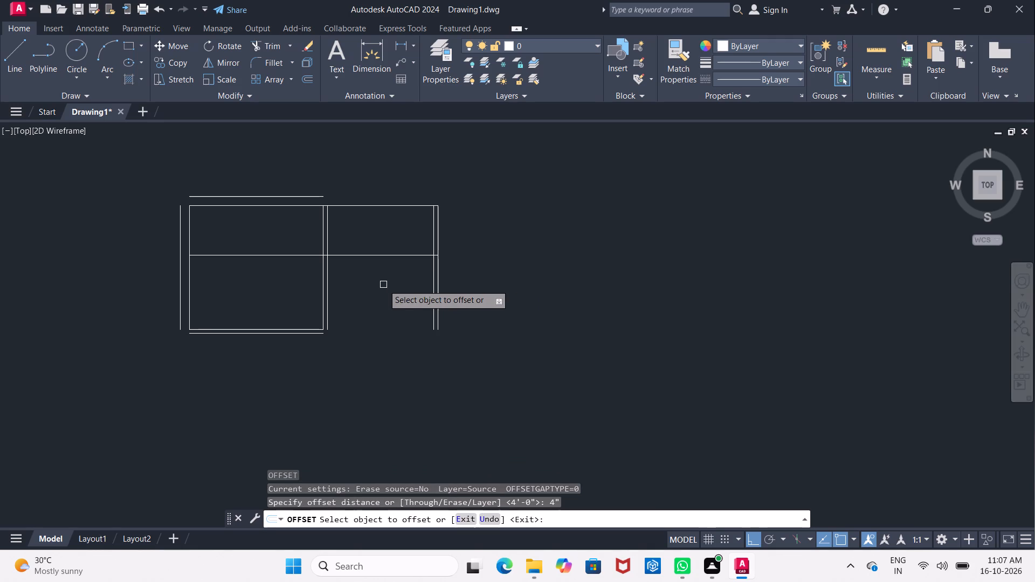
{"action": "left_click", "coordinate": [358, 257]}
{"action": "left_click", "coordinate": [364, 288]}
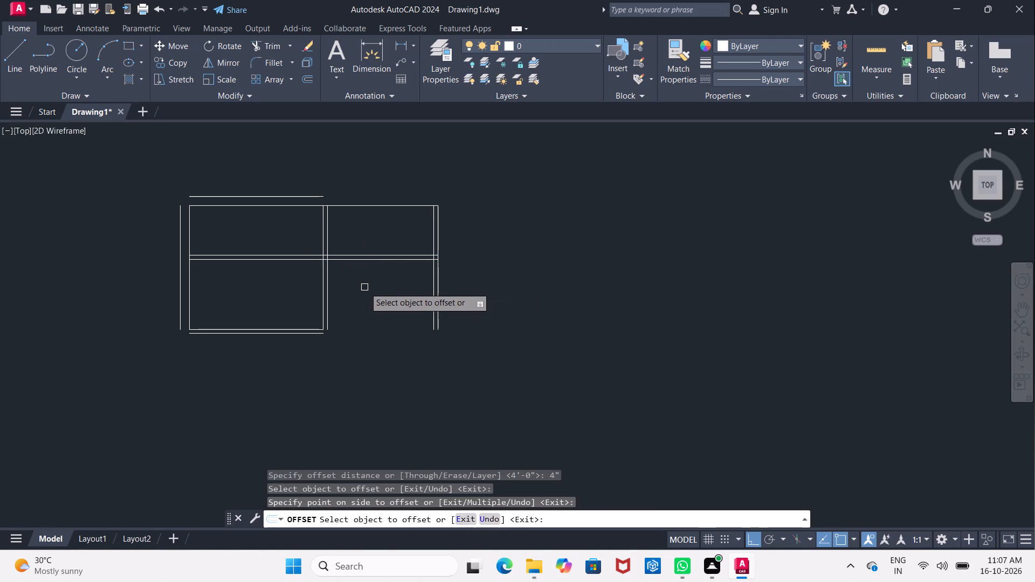
{"action": "key", "text": "Escape"}
Trim away the parts of both partition lines that cross the first room, keeping them only in the adjoining room.
{"action": "type", "text": "TR"}
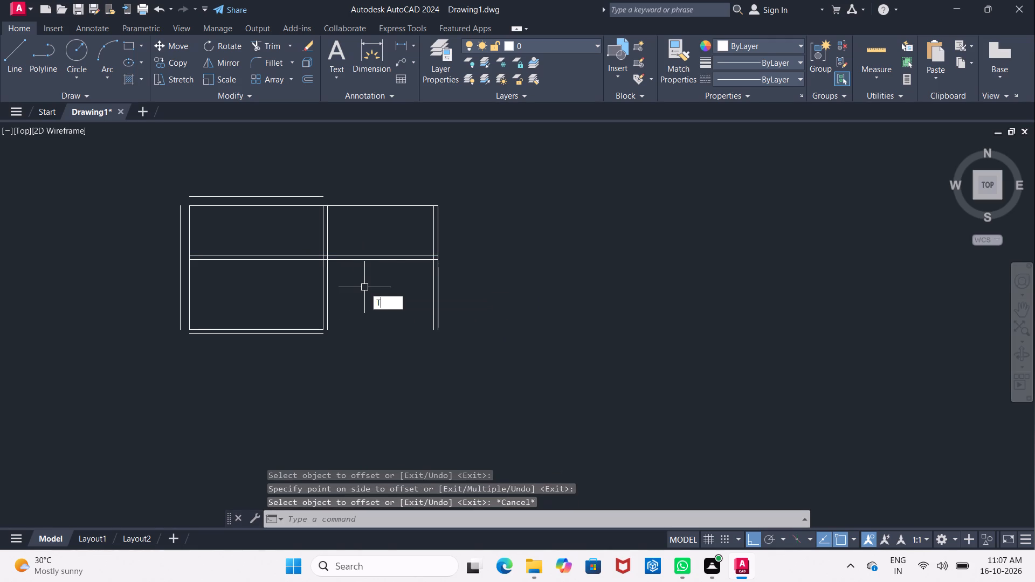
{"action": "left_click", "coordinate": [412, 320]}
{"action": "left_click_drag", "start_coordinate": [300, 233], "coordinate": [300, 272]}
{"action": "scroll", "coordinate": [319, 261], "scroll_direction": "up", "scroll_amount": 4}
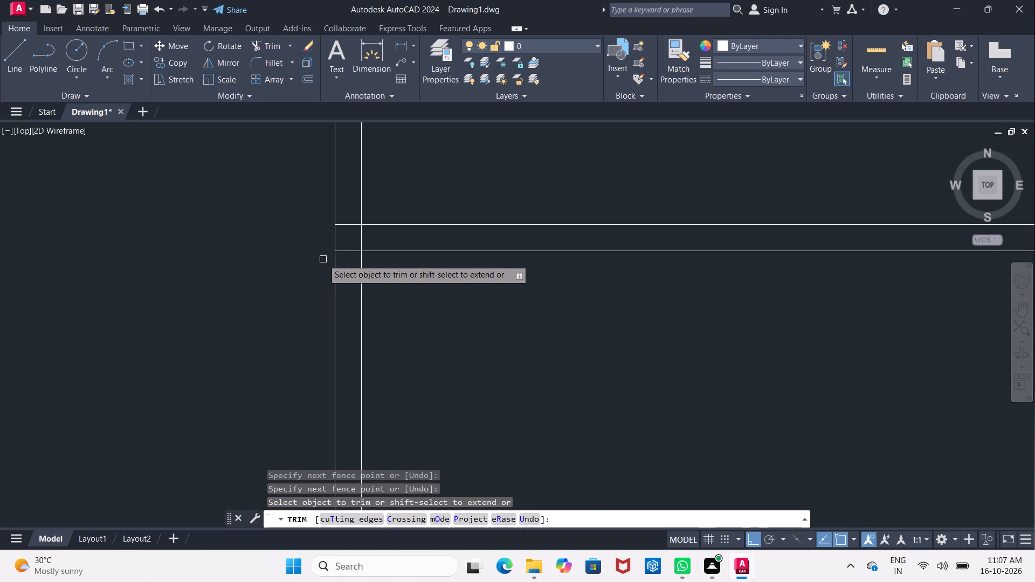
{"action": "scroll", "coordinate": [391, 307], "scroll_direction": "down", "scroll_amount": 3}
{"action": "middle_click_drag", "start_coordinate": [444, 349], "coordinate": [494, 293]}
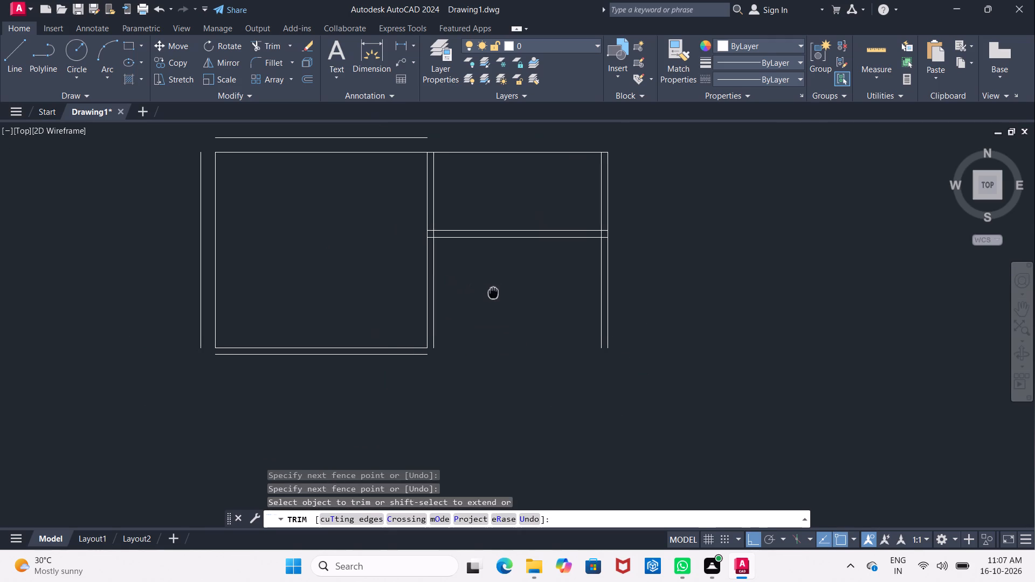
{"action": "middle_click_drag", "start_coordinate": [494, 293], "coordinate": [503, 294]}
{"action": "key", "text": "Escape"}
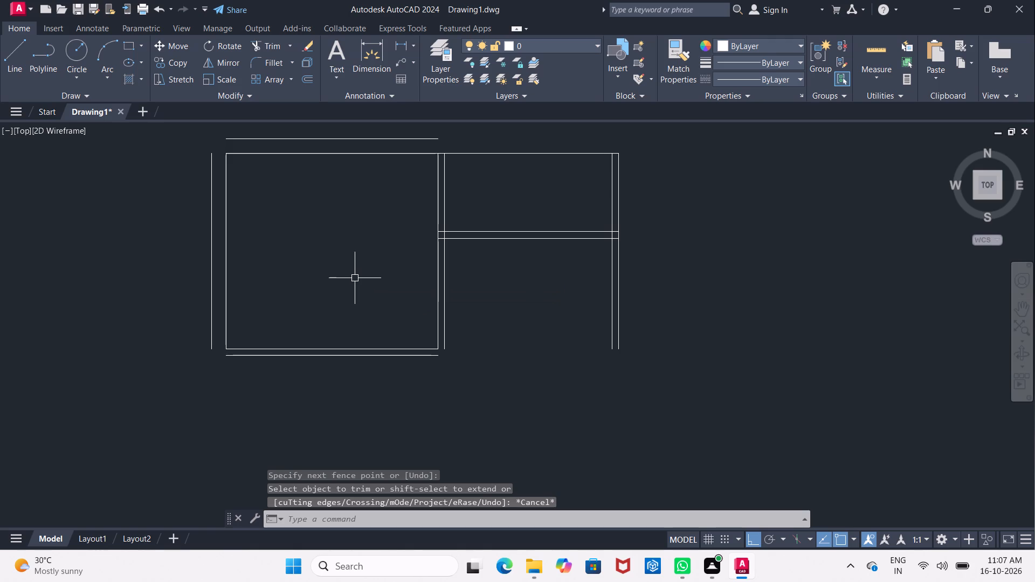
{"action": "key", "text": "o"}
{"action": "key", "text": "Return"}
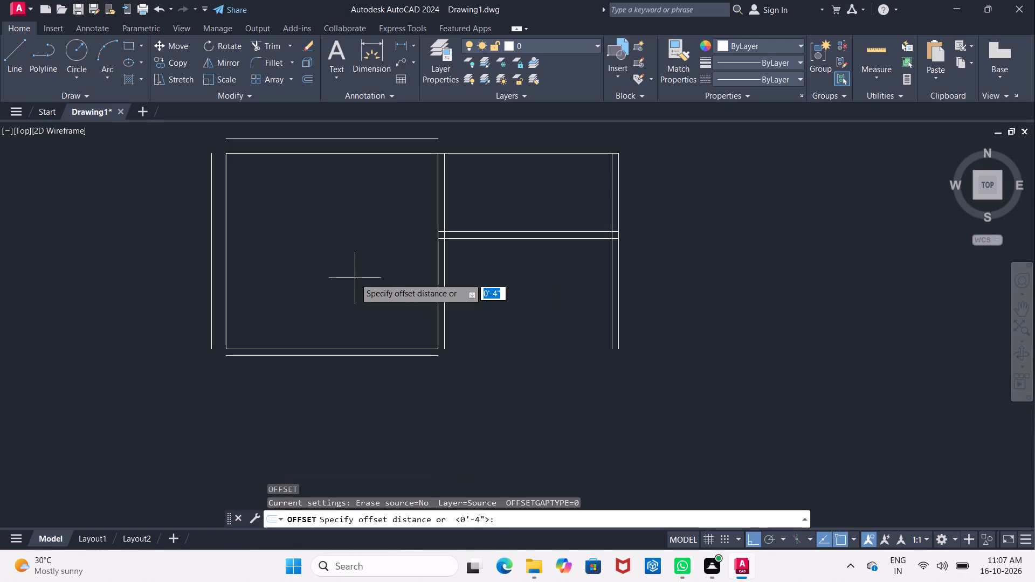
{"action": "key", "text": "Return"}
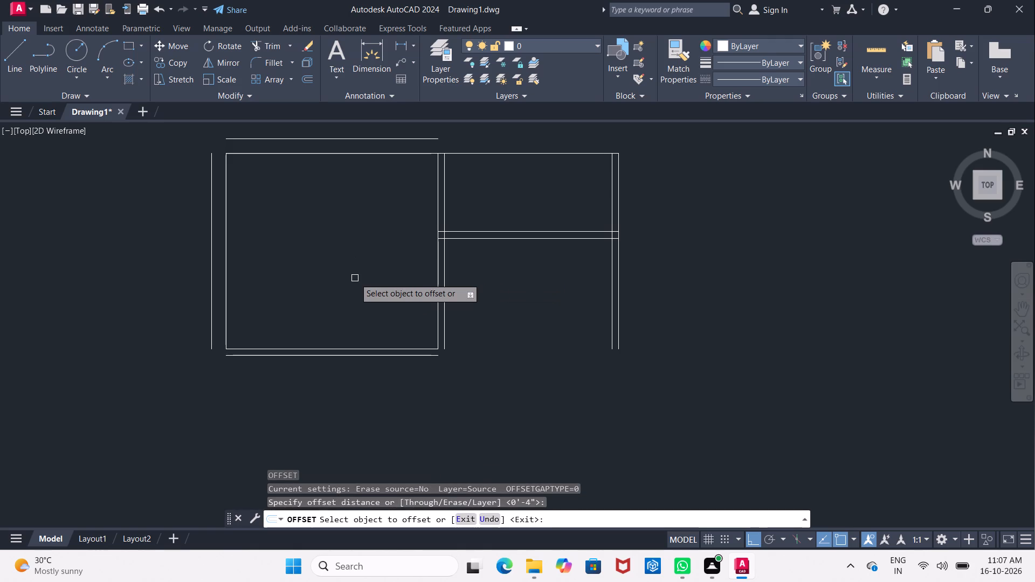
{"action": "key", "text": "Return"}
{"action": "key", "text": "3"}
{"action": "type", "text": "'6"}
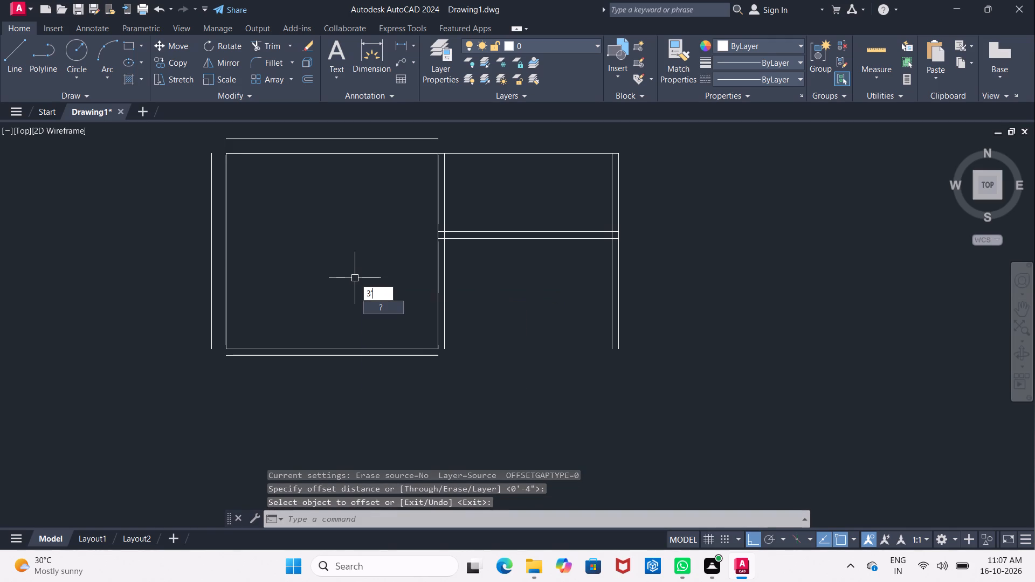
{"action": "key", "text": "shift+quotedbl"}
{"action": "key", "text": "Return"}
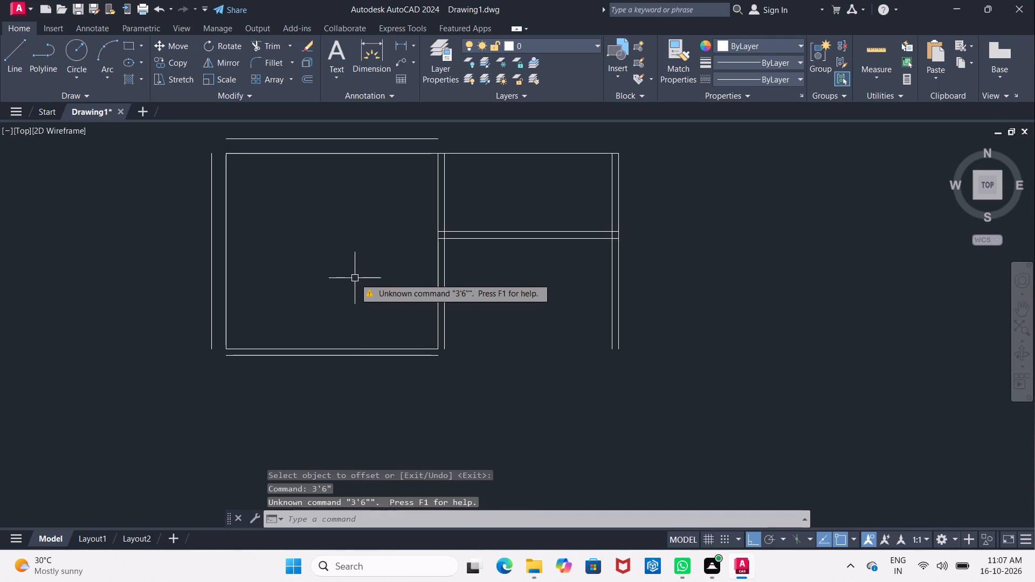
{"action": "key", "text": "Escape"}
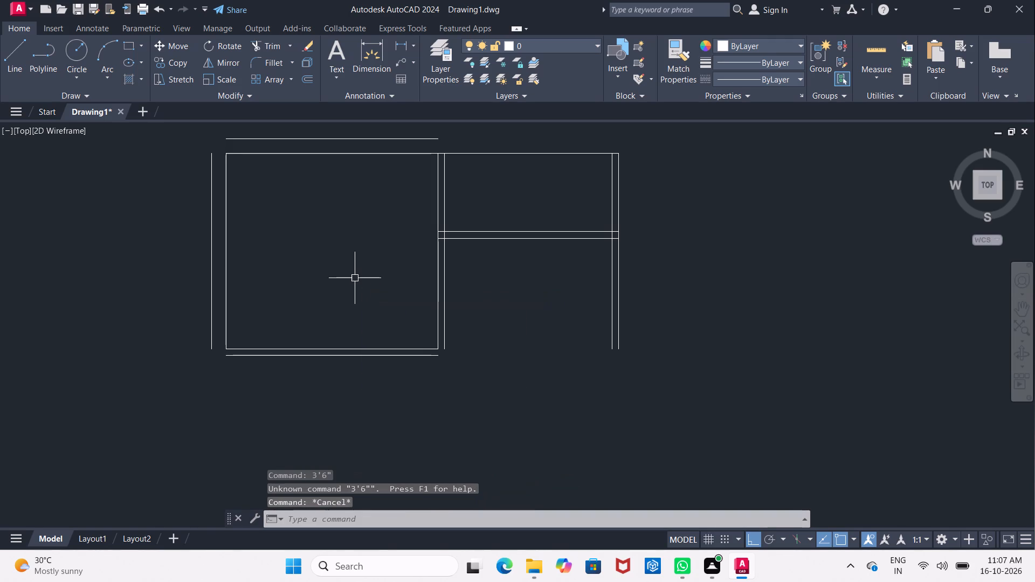
Offset the outer bottom wall line of the first room 3'6" downward.
{"action": "key", "text": "o"}
{"action": "key", "text": "Return"}
{"action": "type", "text": "3'"}
{"action": "key", "text": "6"}
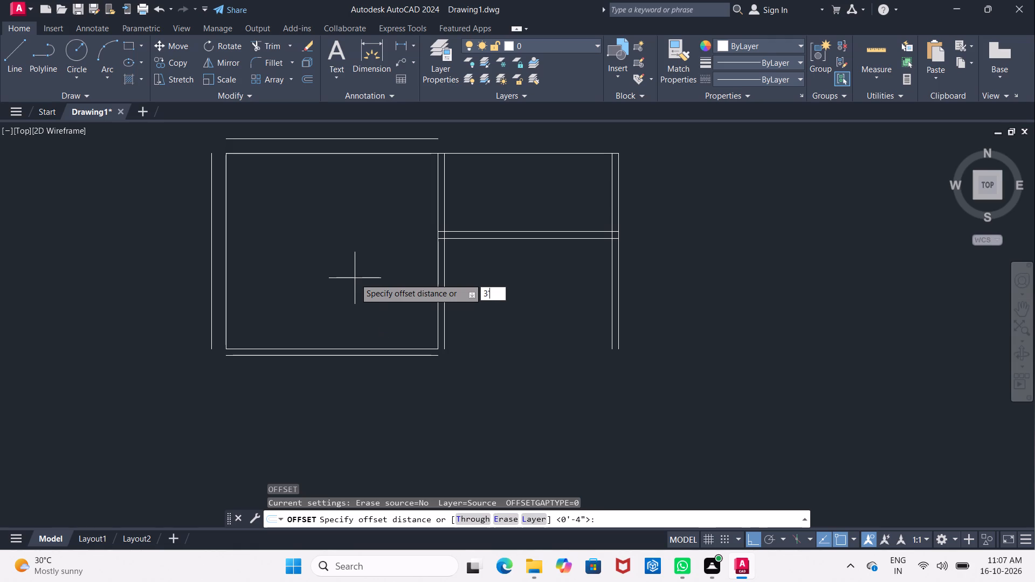
{"action": "key", "text": "shift+quotedbl"}
{"action": "key", "text": "Return"}
{"action": "middle_click_drag", "start_coordinate": [359, 279], "coordinate": [358, 215]}
{"action": "left_click", "coordinate": [381, 291]}
{"action": "middle_click_drag", "start_coordinate": [399, 384], "coordinate": [394, 372]}
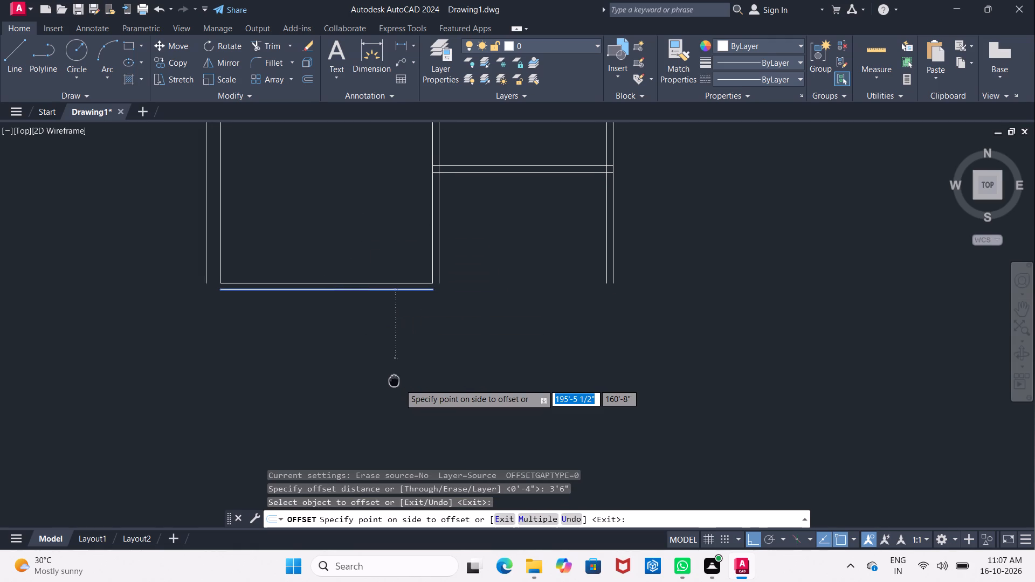
{"action": "middle_click_drag", "start_coordinate": [394, 372], "coordinate": [391, 311]}
{"action": "left_click", "coordinate": [391, 332]}
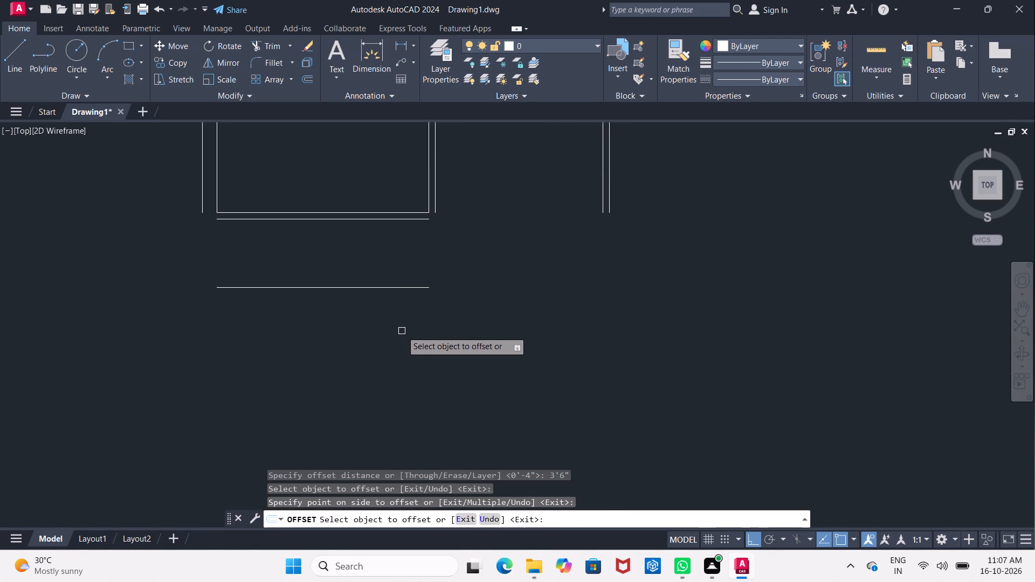
{"action": "key", "text": "Return"}
Offset the new horizontal line 4" downward to form the second face of that wall.
{"action": "key", "text": "Return"}
{"action": "key", "text": "4"}
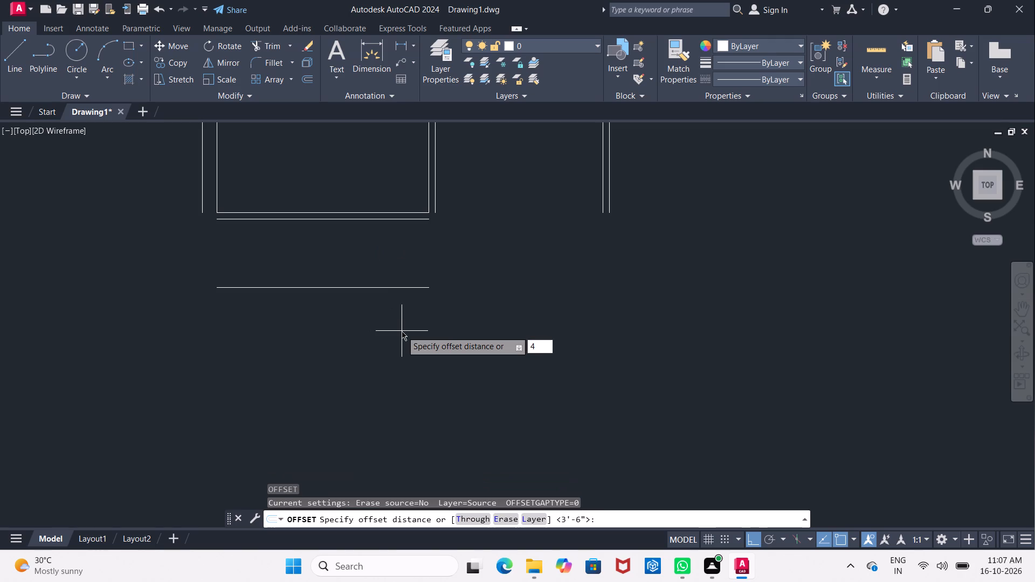
{"action": "key", "text": "shift+quotedbl"}
{"action": "key", "text": "Return"}
{"action": "left_click", "coordinate": [392, 289]}
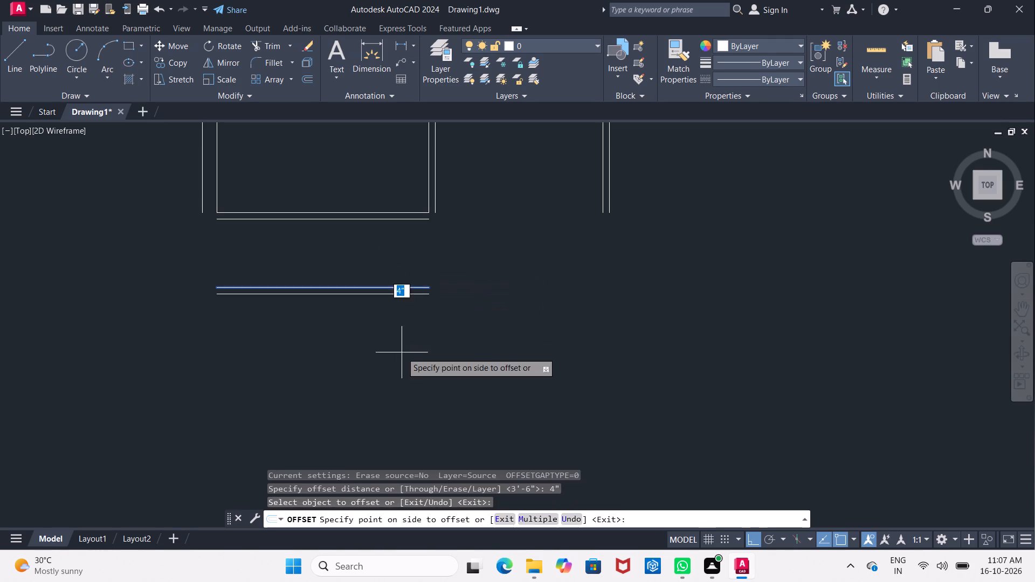
{"action": "left_click", "coordinate": [402, 354]}
{"action": "key", "text": "Return"}
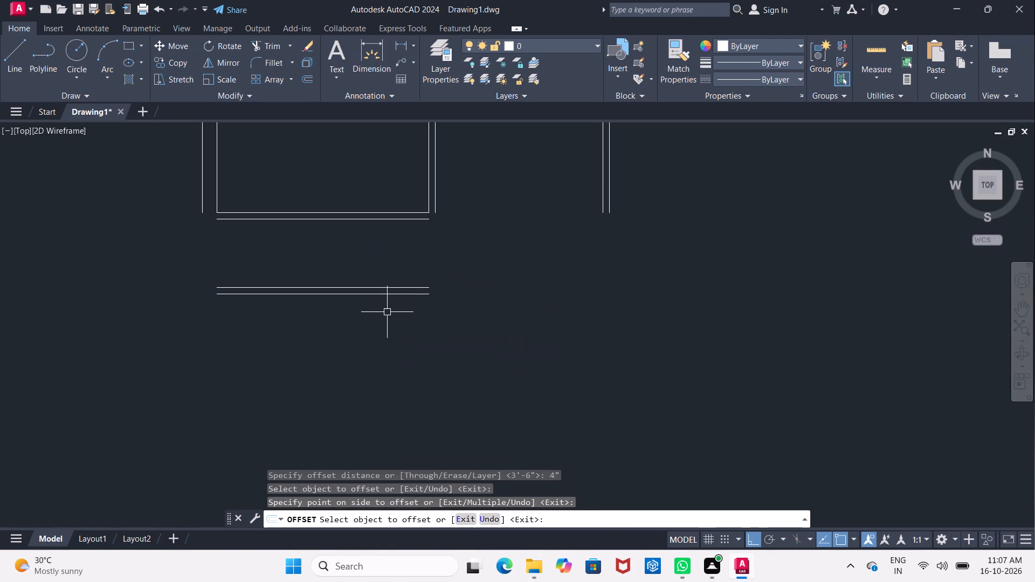
Offset the lower line of the new 4" wall 9' downward.
{"action": "key", "text": "Return"}
{"action": "type", "text": "9'"}
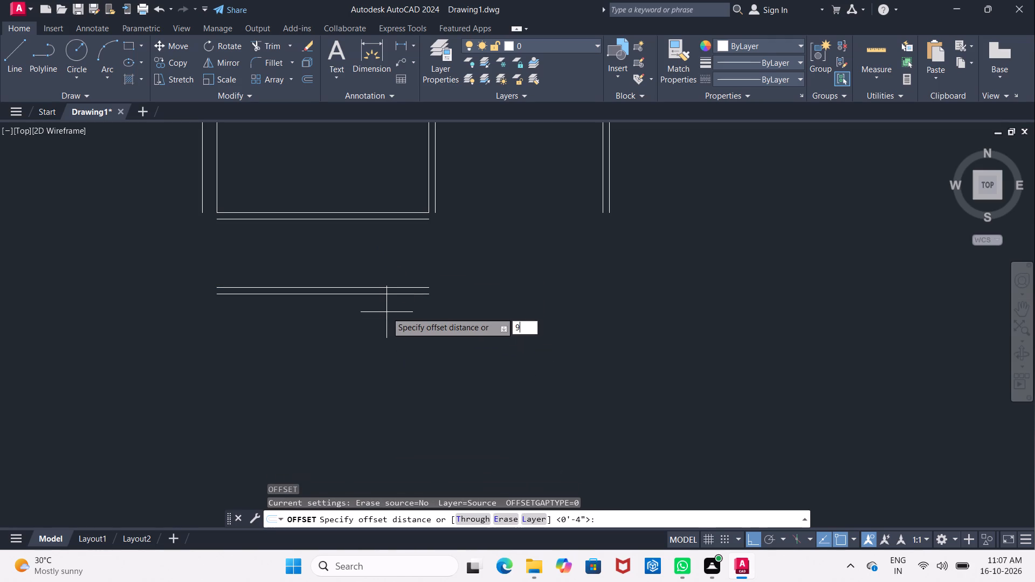
{"action": "key", "text": "Return"}
{"action": "left_click", "coordinate": [388, 294]}
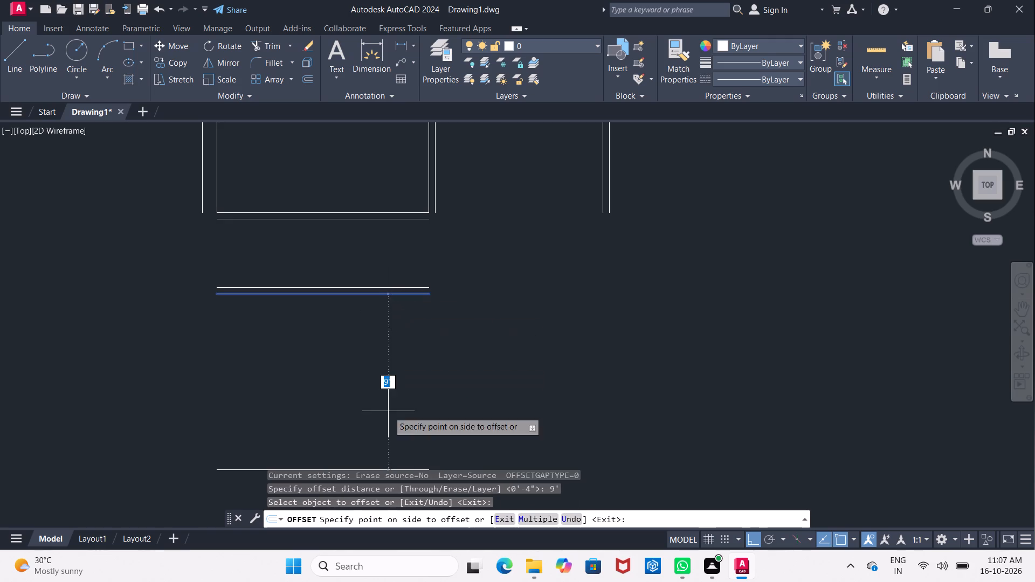
{"action": "middle_click_drag", "start_coordinate": [388, 411], "coordinate": [369, 332]}
{"action": "left_click", "coordinate": [369, 344]}
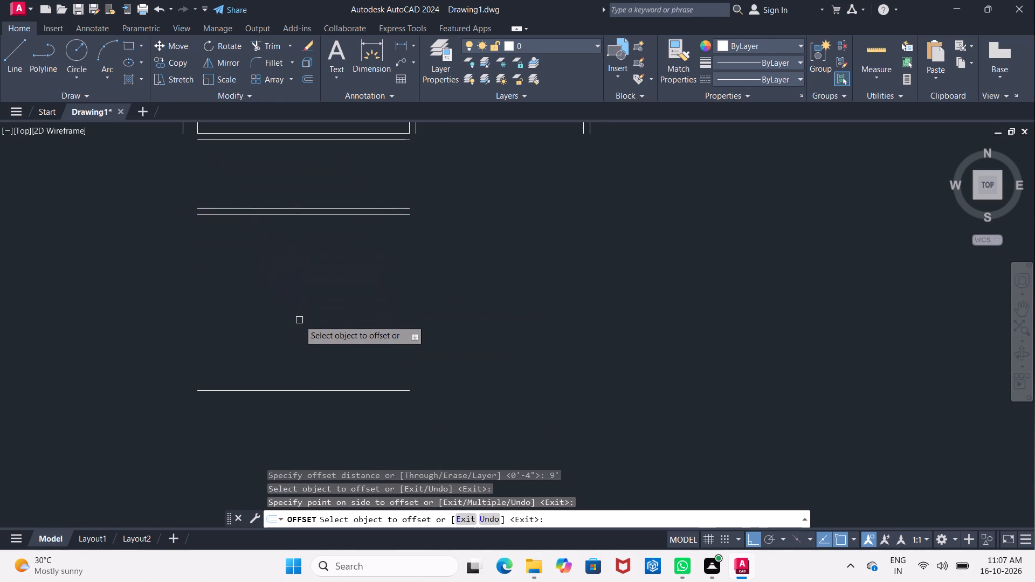
{"action": "key", "text": "Return"}
Offset the lowest horizontal line 9" downward to form a 9" thick wall.
{"action": "key", "text": "Return"}
{"action": "type", "text": "9\""}
{"action": "key", "text": "Return"}
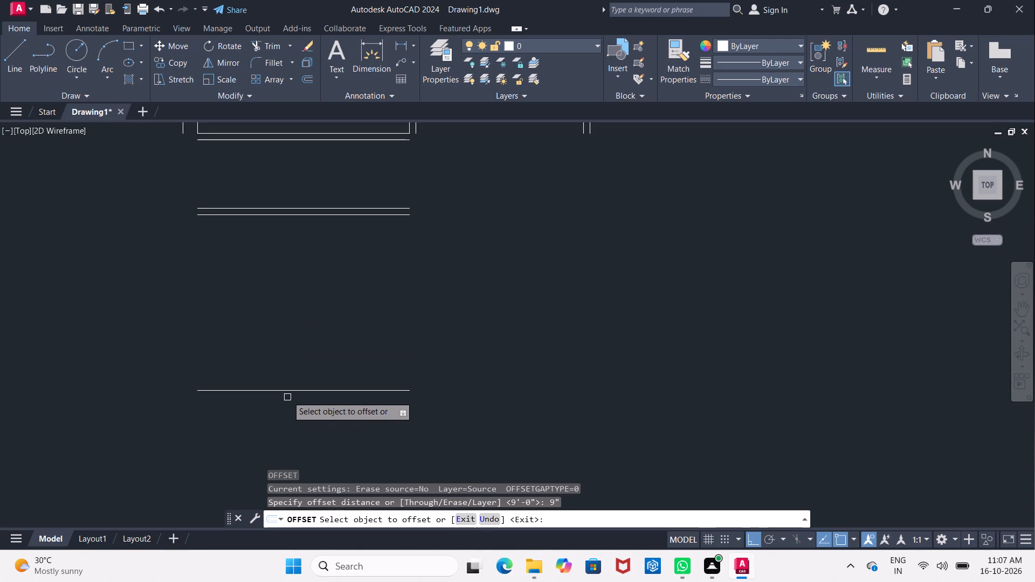
{"action": "left_click", "coordinate": [289, 391]}
{"action": "left_click", "coordinate": [304, 453]}
{"action": "middle_click_drag", "start_coordinate": [312, 438], "coordinate": [308, 279]}
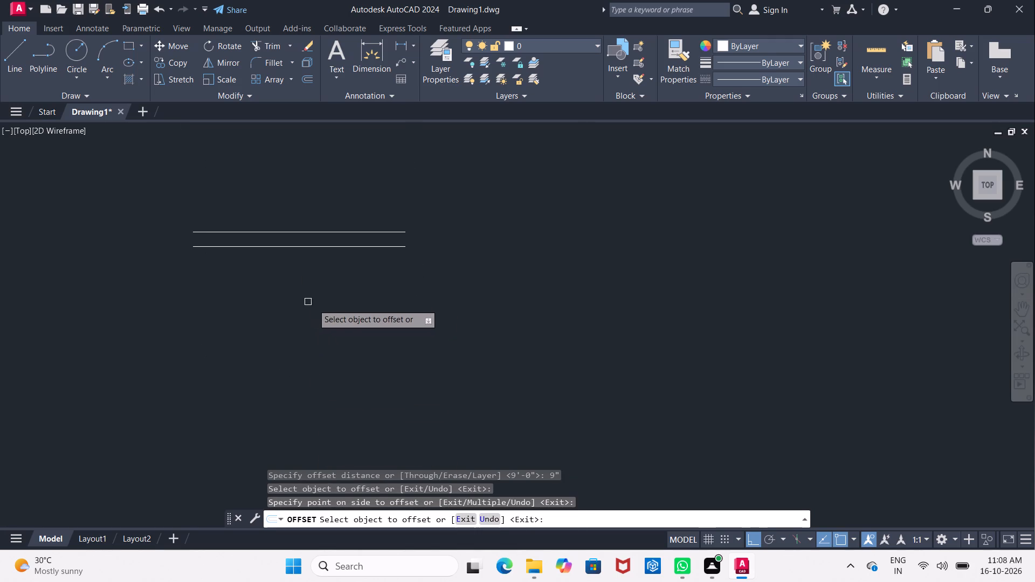
{"action": "key", "text": "Return"}
Offset the lower face of the new 9" wall 6'9" downward.
{"action": "key", "text": "Return"}
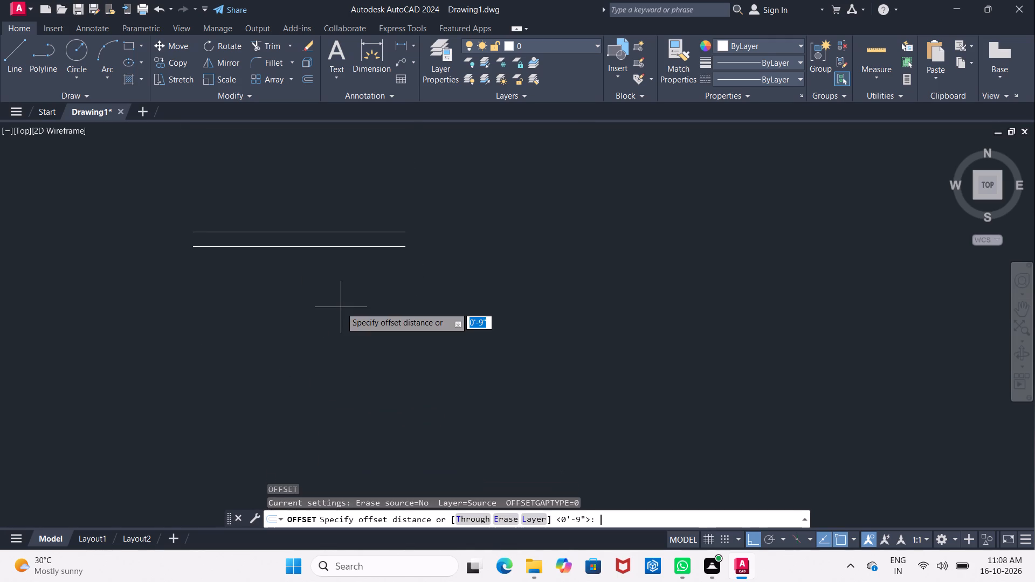
{"action": "key", "text": "6"}
{"action": "type", "text": "'9\""}
{"action": "key", "text": "Return"}
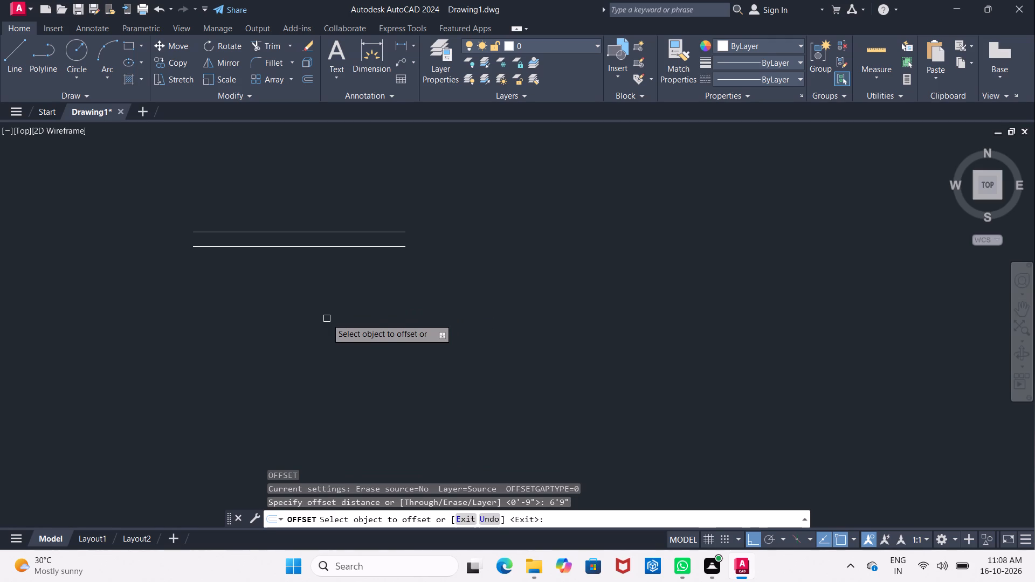
{"action": "scroll", "coordinate": [335, 307], "scroll_direction": "down", "scroll_amount": 1}
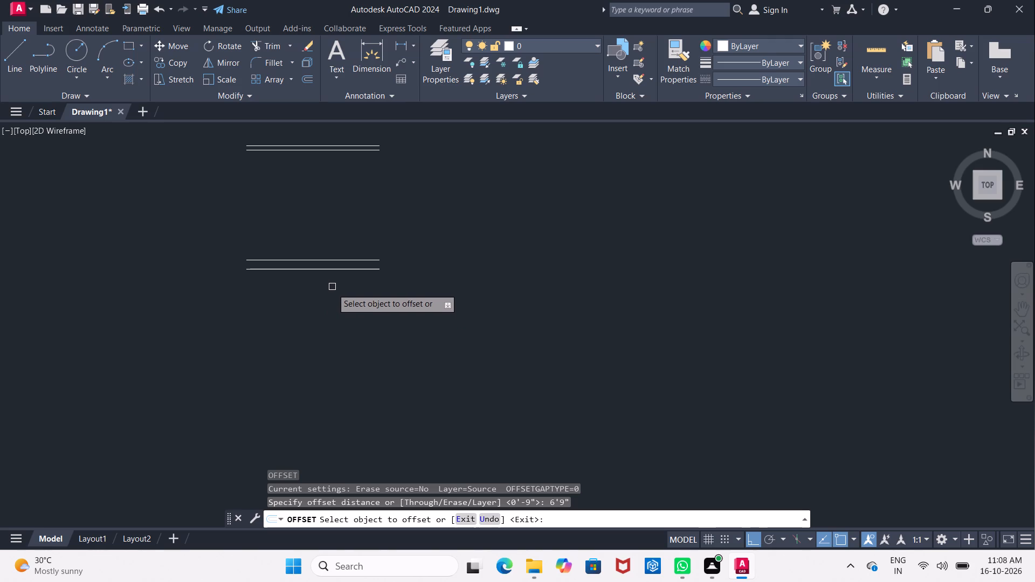
{"action": "middle_click_drag", "start_coordinate": [332, 297], "coordinate": [349, 328]}
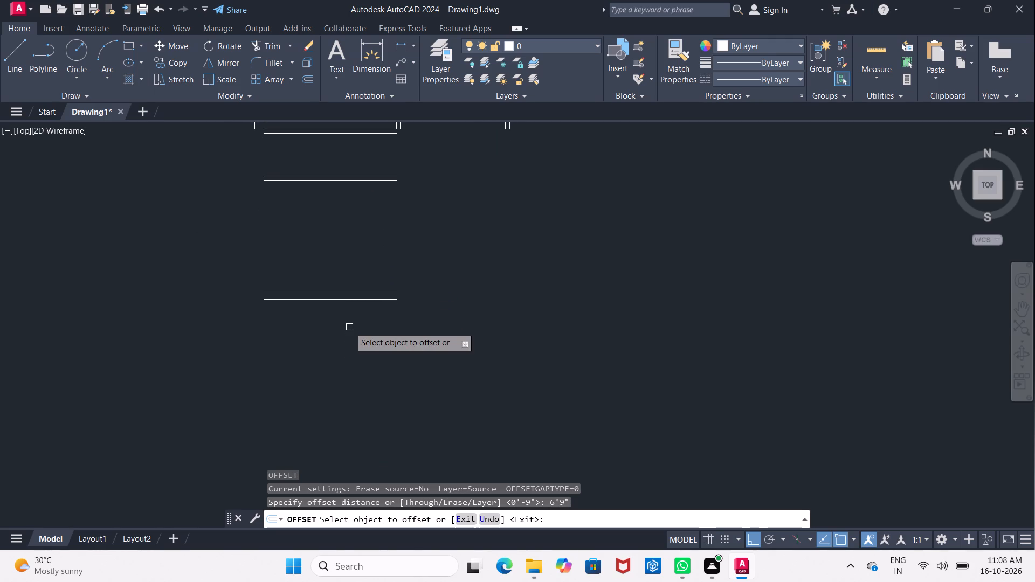
{"action": "left_click", "coordinate": [353, 300]}
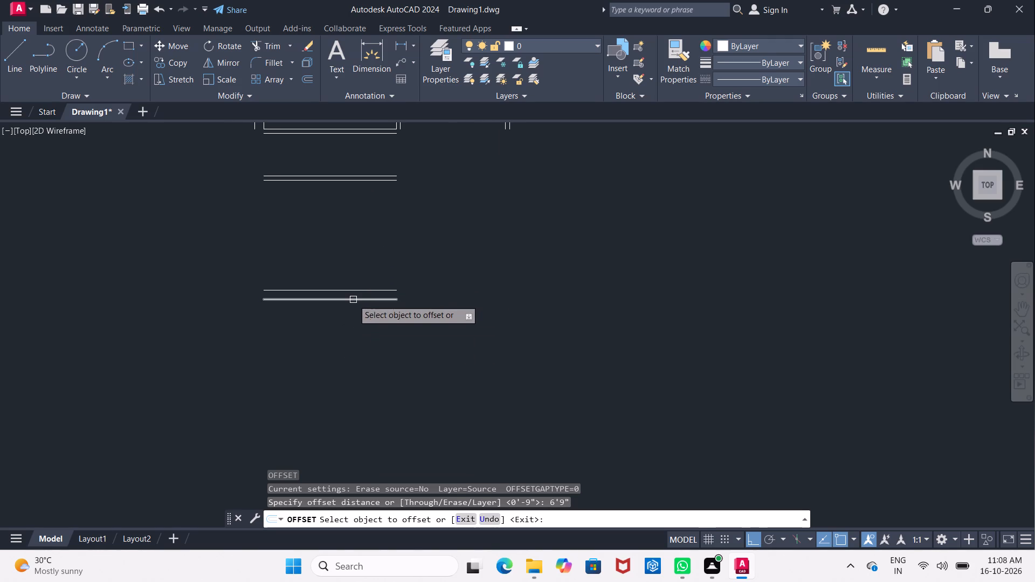
{"action": "left_click", "coordinate": [355, 353]}
{"action": "key", "text": "Return"}
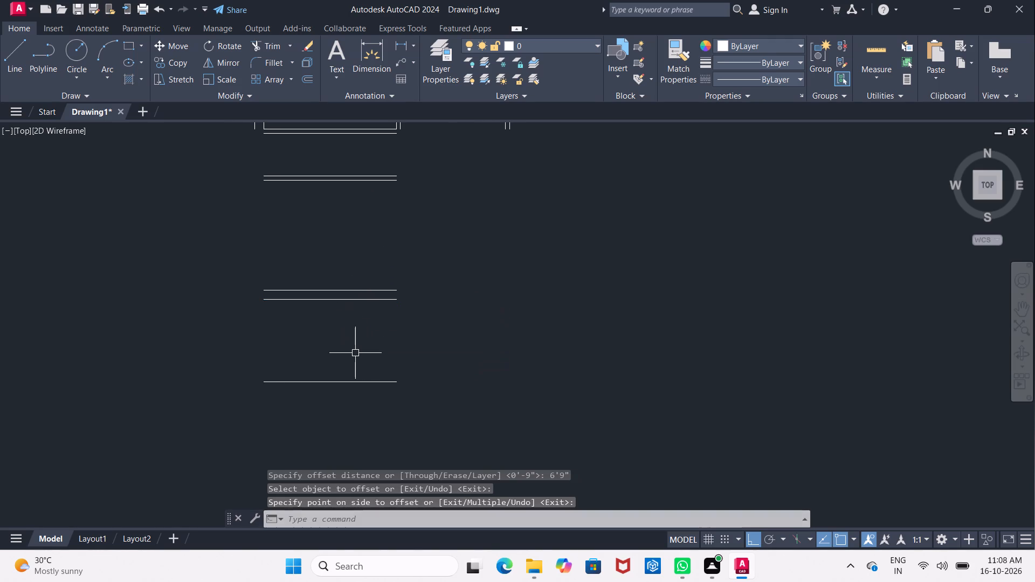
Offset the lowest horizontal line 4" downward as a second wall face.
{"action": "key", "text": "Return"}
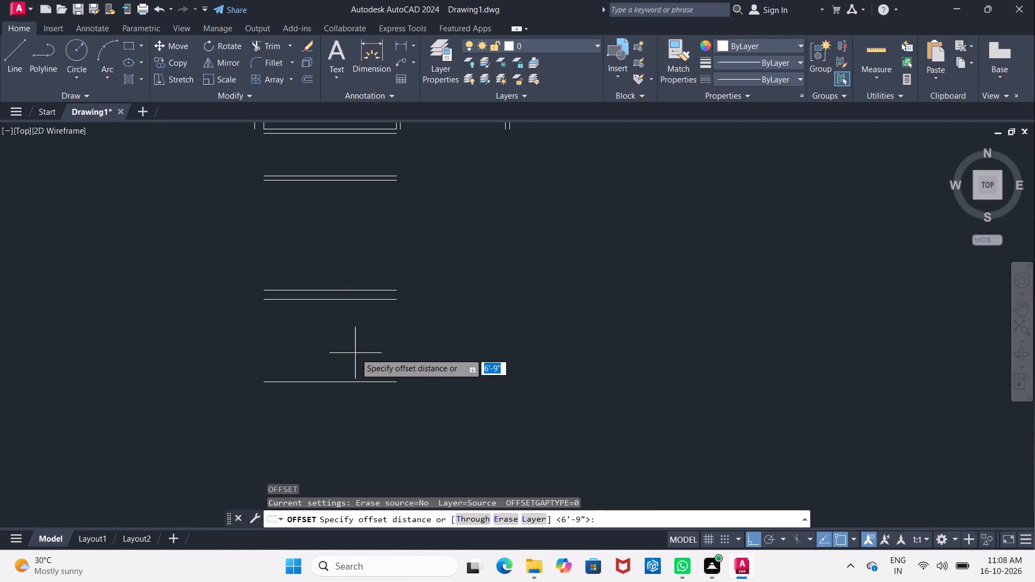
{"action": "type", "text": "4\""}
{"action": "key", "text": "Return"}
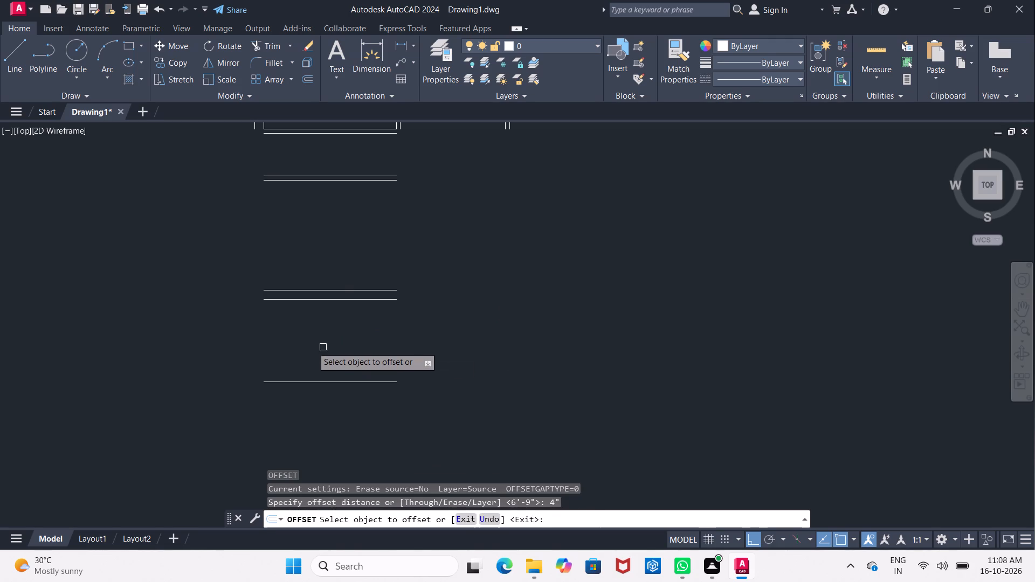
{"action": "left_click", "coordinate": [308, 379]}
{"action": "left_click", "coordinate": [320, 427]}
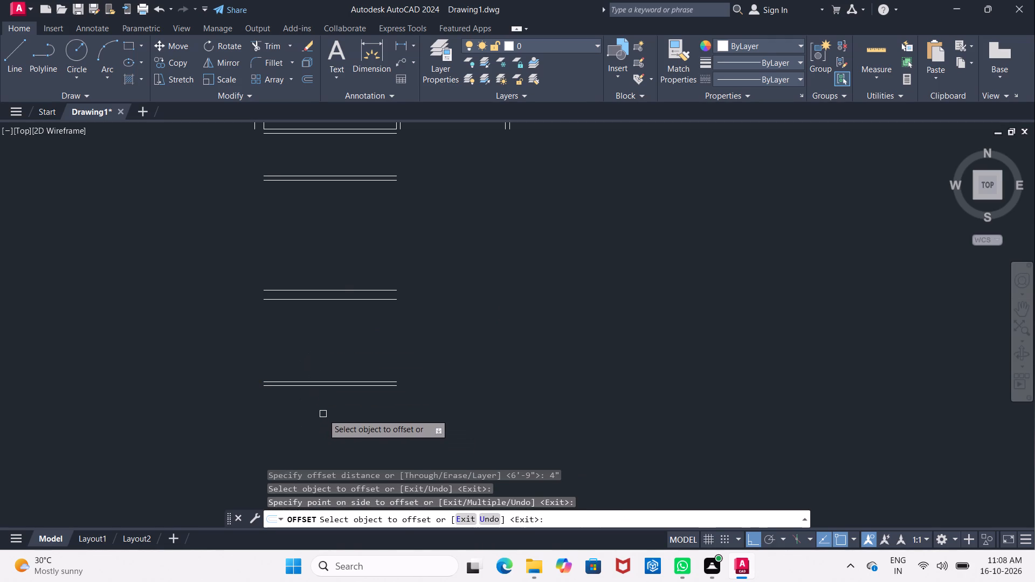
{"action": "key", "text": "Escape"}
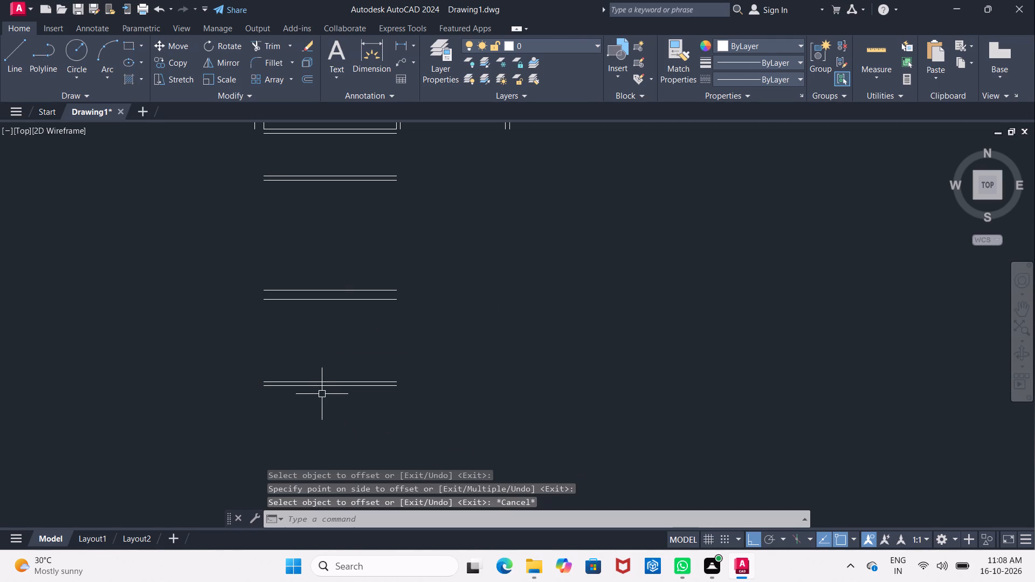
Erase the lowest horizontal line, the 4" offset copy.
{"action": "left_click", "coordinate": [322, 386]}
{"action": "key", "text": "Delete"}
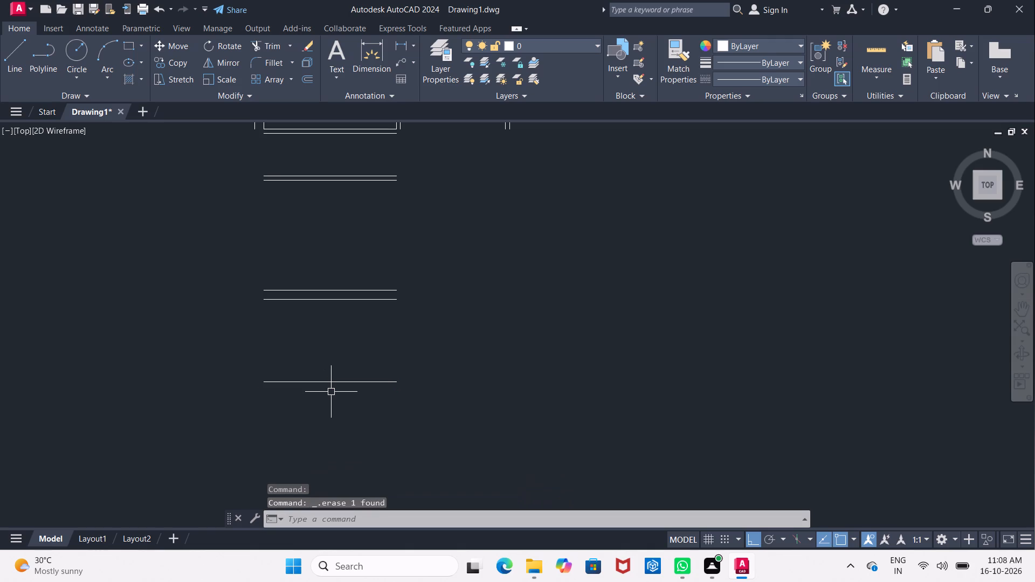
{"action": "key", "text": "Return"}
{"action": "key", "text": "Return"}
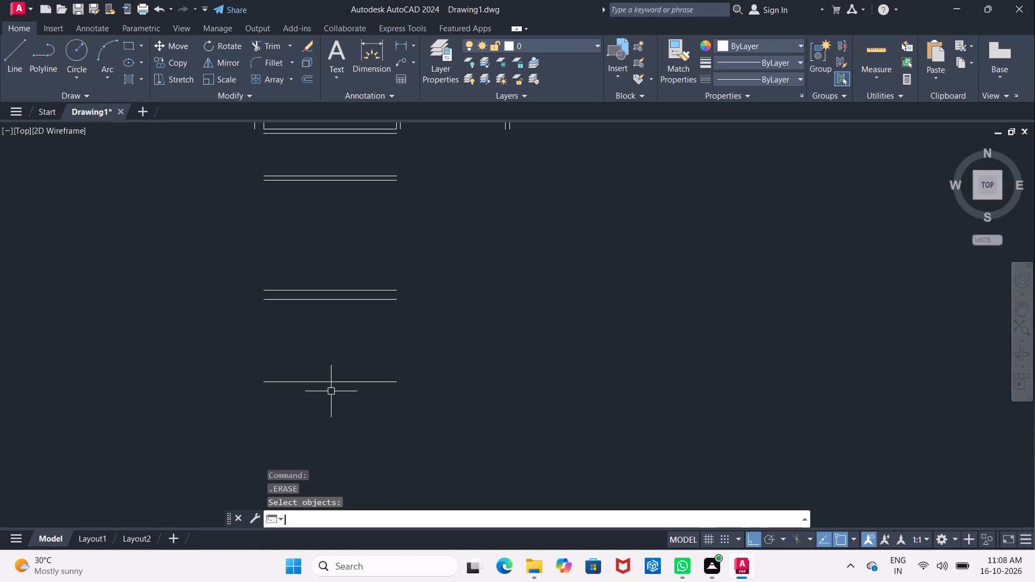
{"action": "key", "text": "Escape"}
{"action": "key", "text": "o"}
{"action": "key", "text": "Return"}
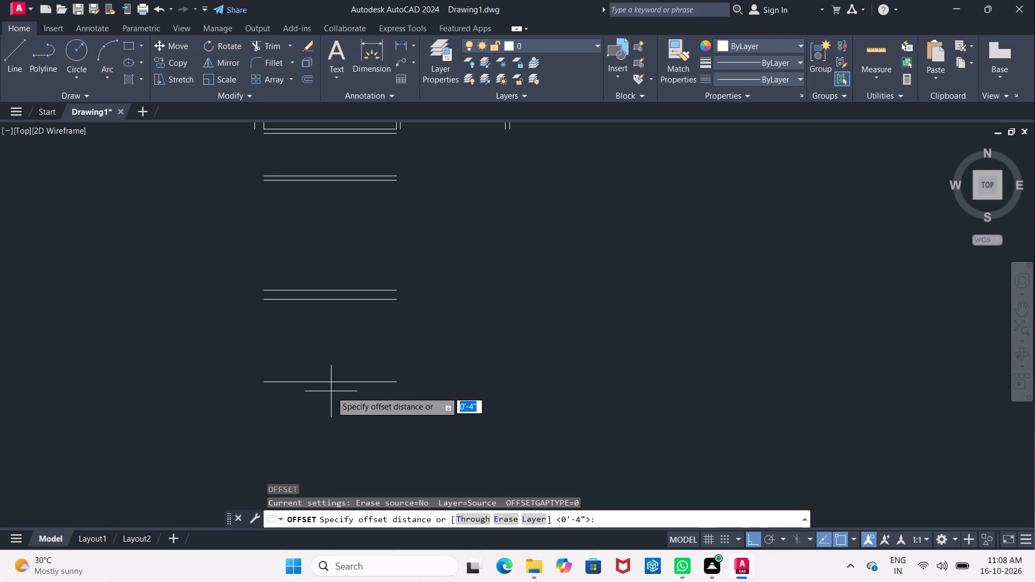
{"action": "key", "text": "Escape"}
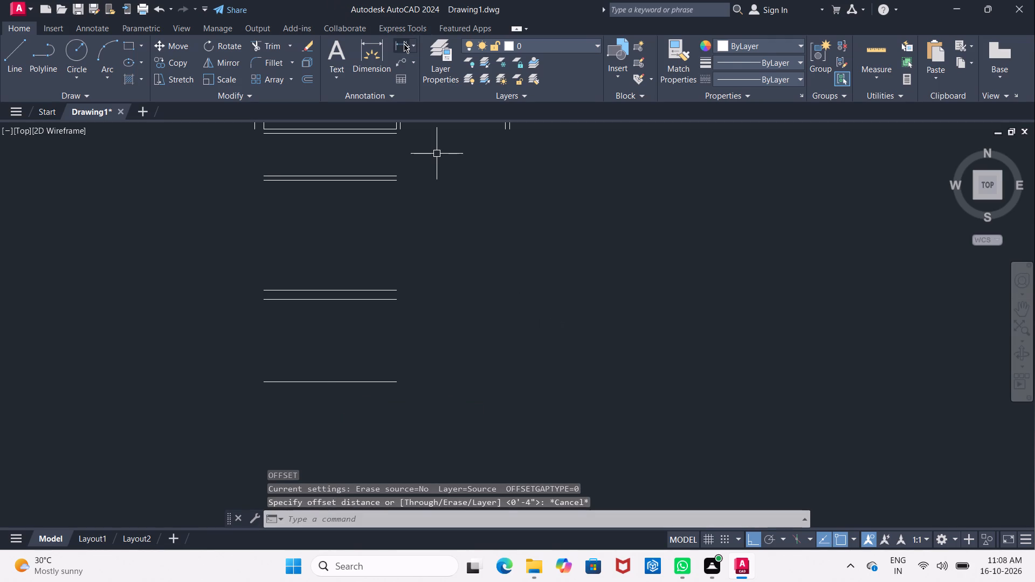
Check the vertical distance between the 9" wall's lower face and the lowest line with a linear dimension.
{"action": "left_click", "coordinate": [404, 44]}
{"action": "left_click", "coordinate": [400, 300]}
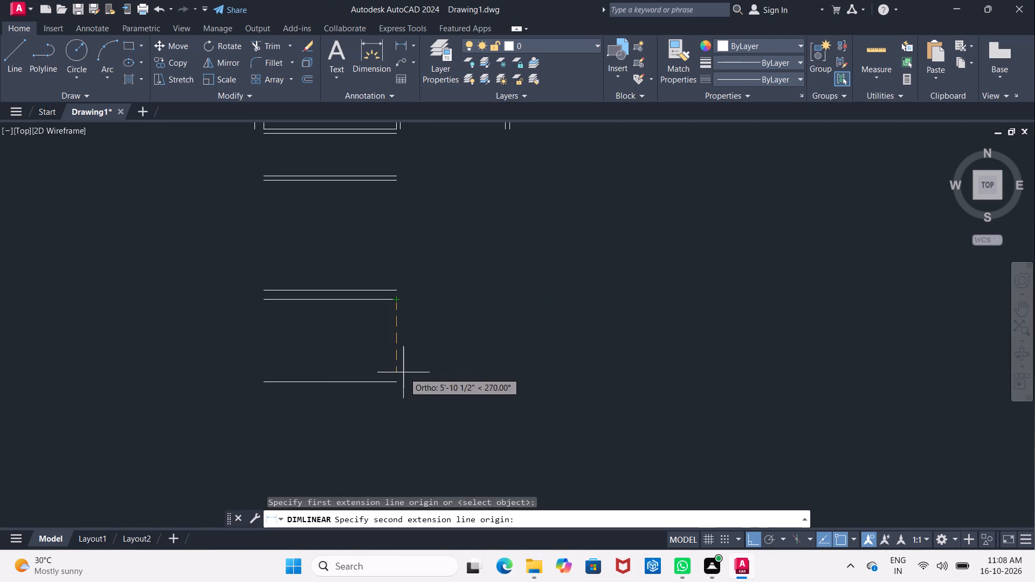
{"action": "left_click", "coordinate": [398, 383]}
{"action": "key", "text": "Escape"}
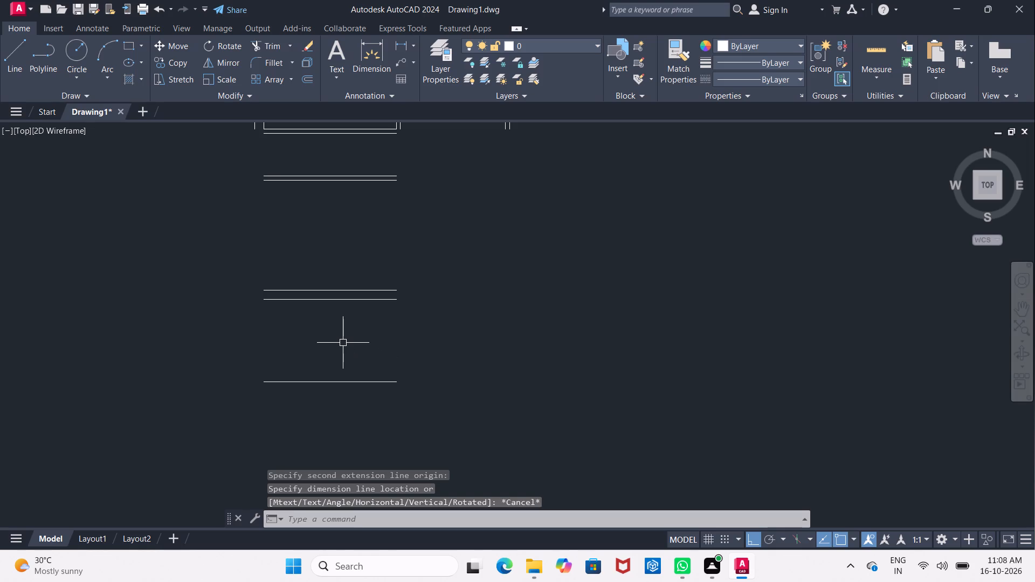
Offset the lowest horizontal line 9" downward to form the outer face of the bottom wall.
{"action": "key", "text": "o"}
{"action": "key", "text": "Return"}
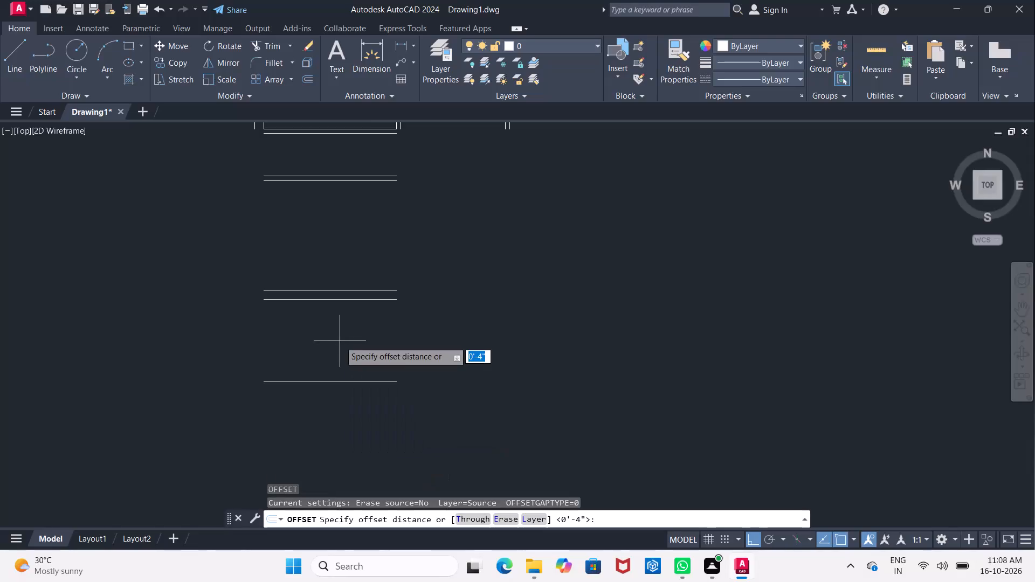
{"action": "type", "text": "9\""}
{"action": "key", "text": "Return"}
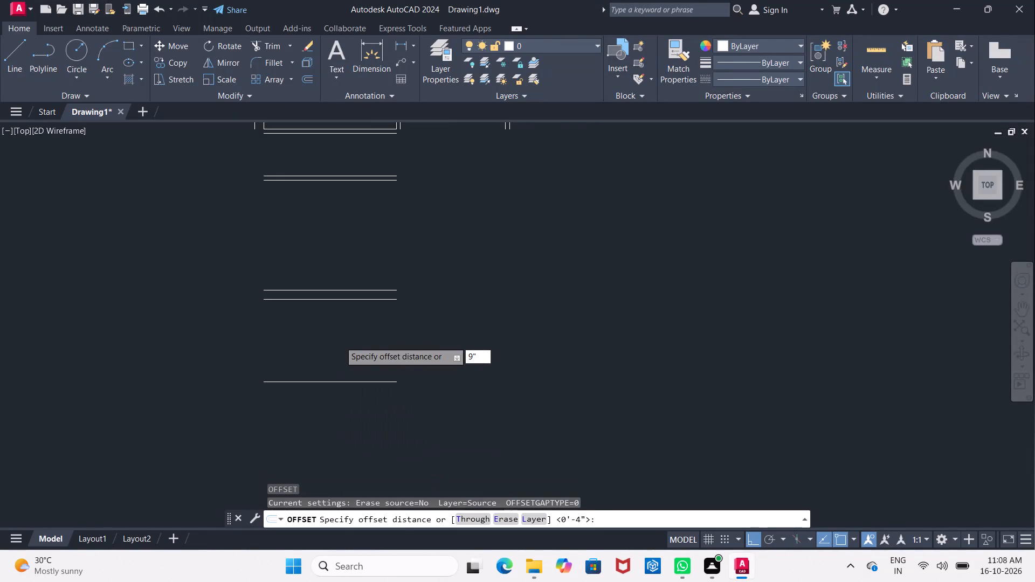
{"action": "left_click", "coordinate": [348, 384]}
{"action": "left_click", "coordinate": [351, 406]}
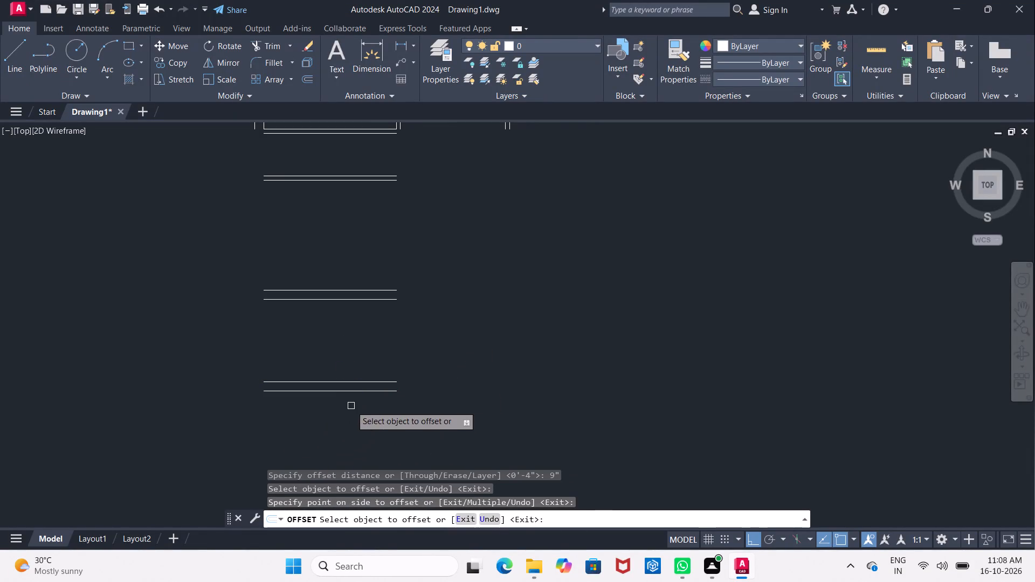
Extend the inner face line of the left wall down to the lowest horizontal line.
{"action": "middle_click_drag", "start_coordinate": [328, 341], "coordinate": [283, 383]}
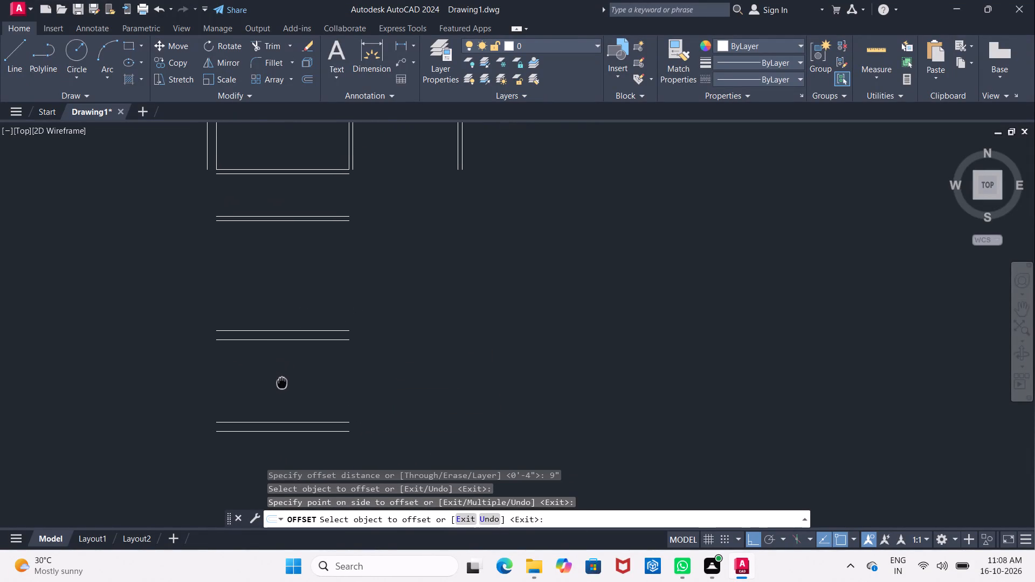
{"action": "middle_click_drag", "start_coordinate": [283, 383], "coordinate": [284, 385]}
{"action": "key", "text": "Escape"}
{"action": "type", "text": "EX"}
{"action": "left_click", "coordinate": [310, 416]}
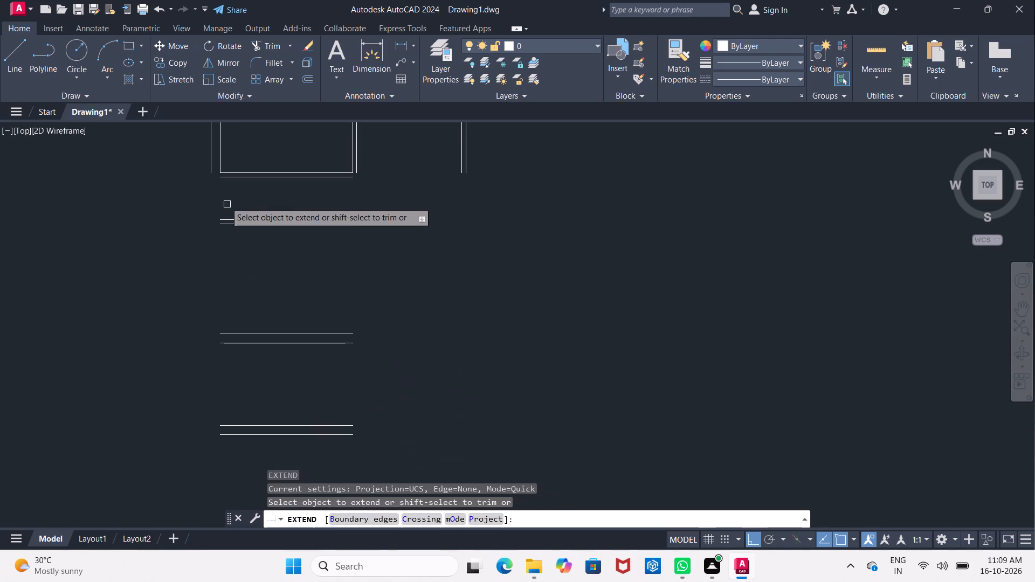
{"action": "left_click", "coordinate": [222, 158]}
{"action": "double_click", "coordinate": [222, 166]}
{"action": "left_click_drag", "start_coordinate": [222, 170], "coordinate": [222, 178]}
{"action": "left_click", "coordinate": [222, 185]}
{"action": "left_click_drag", "start_coordinate": [223, 189], "coordinate": [225, 199]}
{"action": "left_click", "coordinate": [224, 207]}
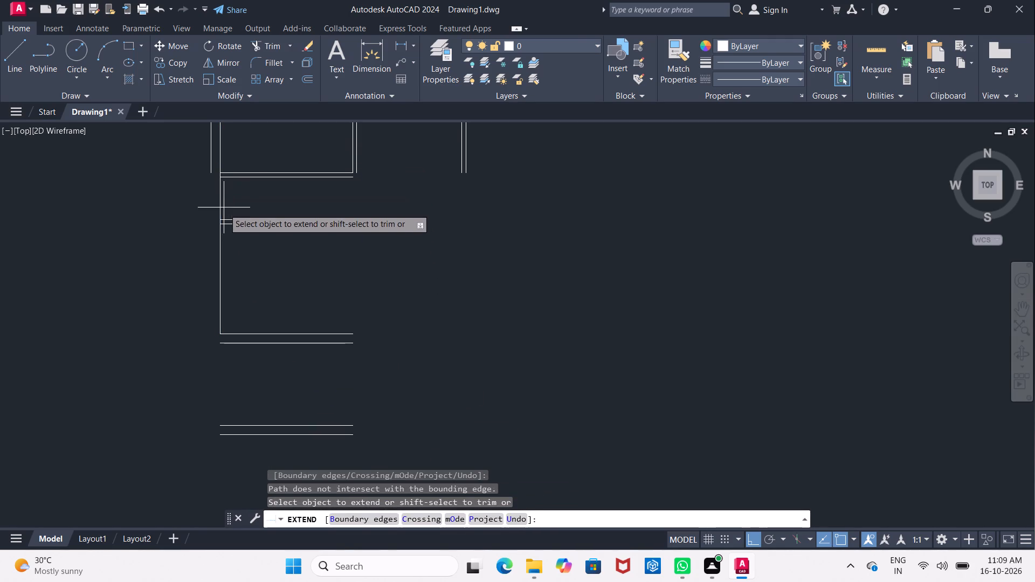
{"action": "left_click", "coordinate": [221, 218]}
{"action": "left_click", "coordinate": [218, 228]}
{"action": "left_click_drag", "start_coordinate": [218, 237], "coordinate": [218, 244]}
{"action": "left_click", "coordinate": [218, 255]}
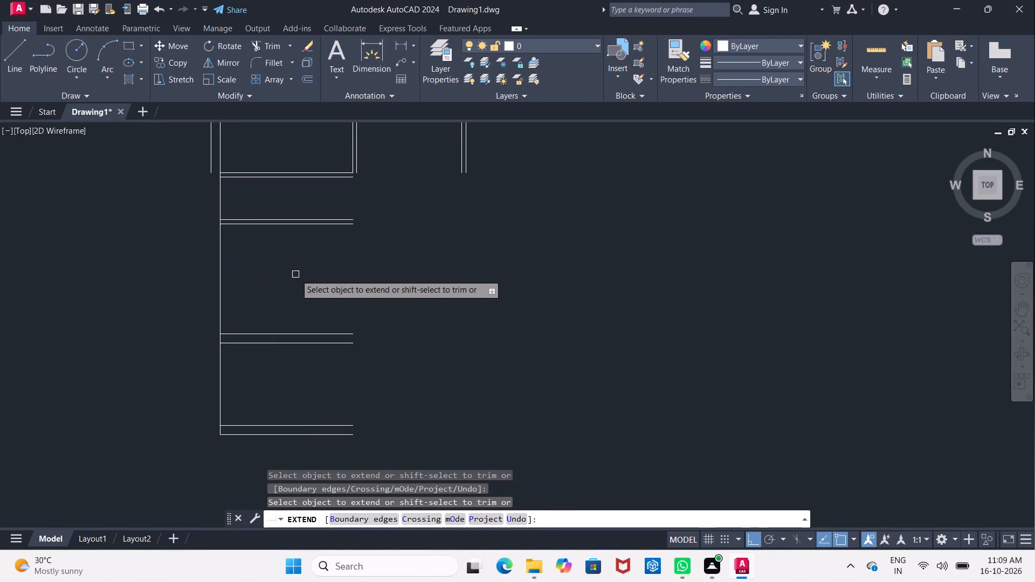
{"action": "middle_click_drag", "start_coordinate": [295, 274], "coordinate": [277, 297]}
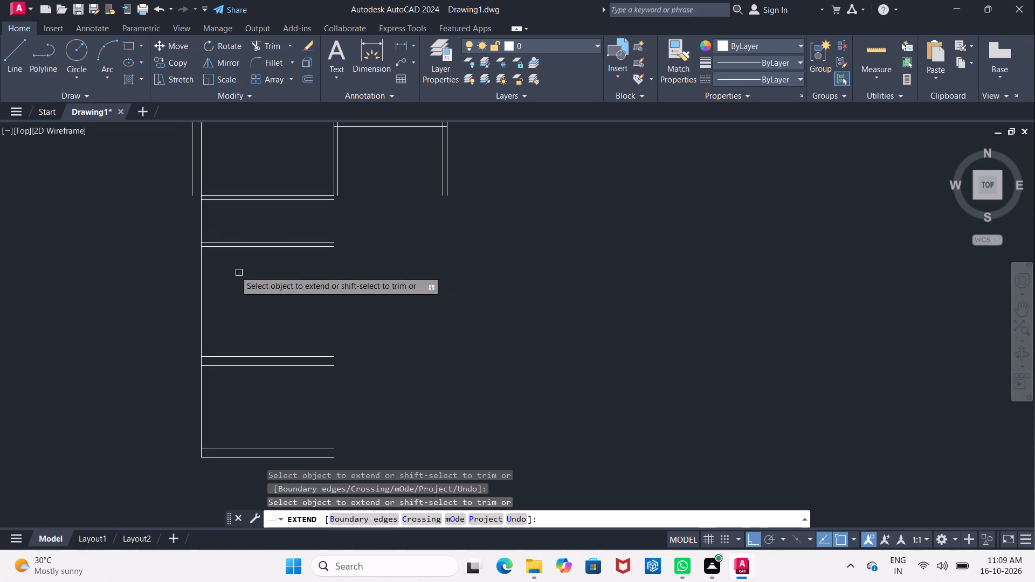
{"action": "key", "text": "Escape"}
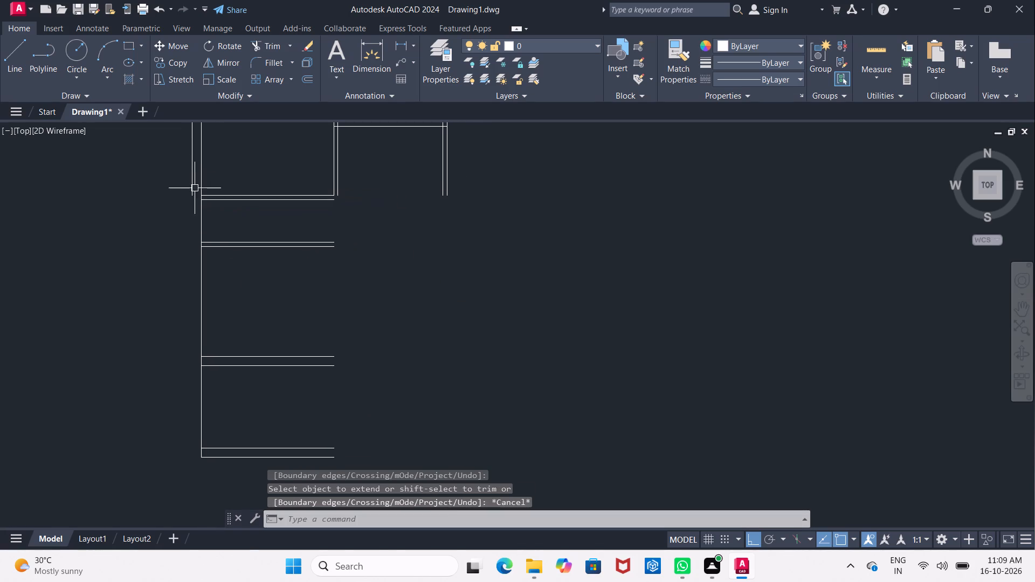
Stretch the lower end of the left wall's outer face line straight down past the bottom wall.
{"action": "left_click", "coordinate": [195, 189]}
{"action": "left_click", "coordinate": [194, 198]}
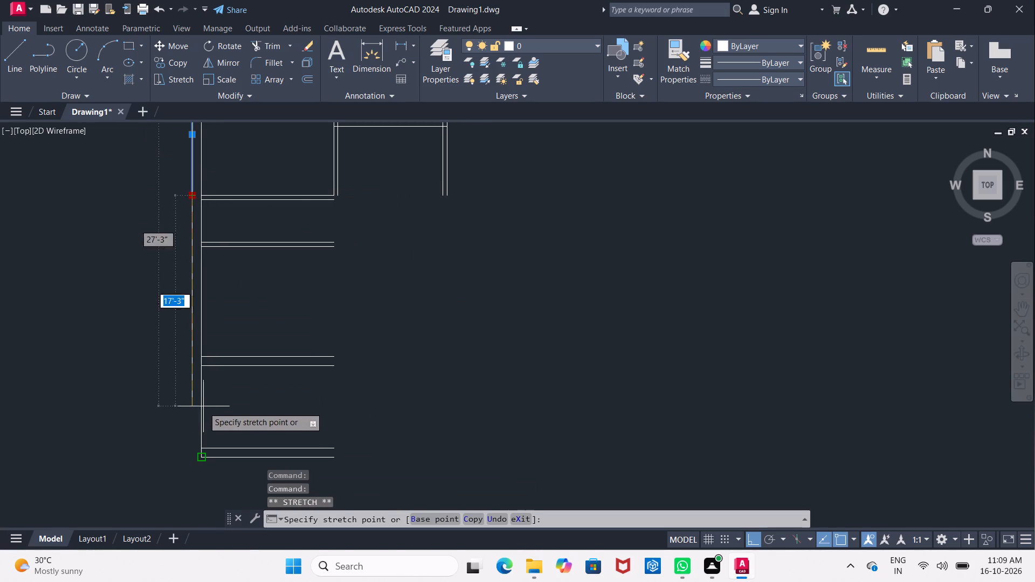
{"action": "left_click", "coordinate": [202, 482]}
{"action": "key", "text": "Escape"}
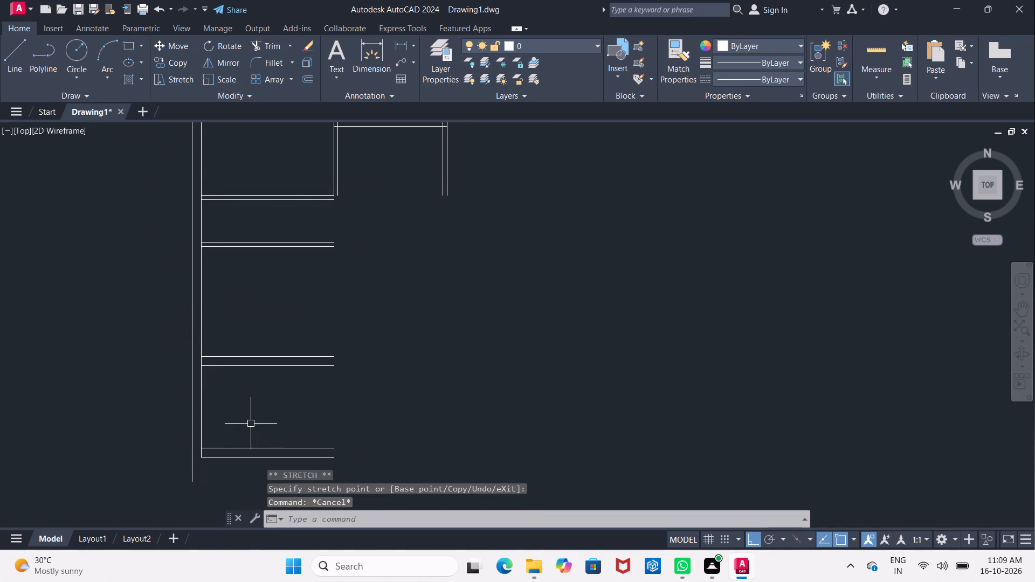
Extend the horizontal wall lines, from the bottom wall up to the 10'10" room's lower wall, leftward to the left wall's outer face.
{"action": "key", "text": "e"}
{"action": "key", "text": "x"}
{"action": "left_click", "coordinate": [314, 448]}
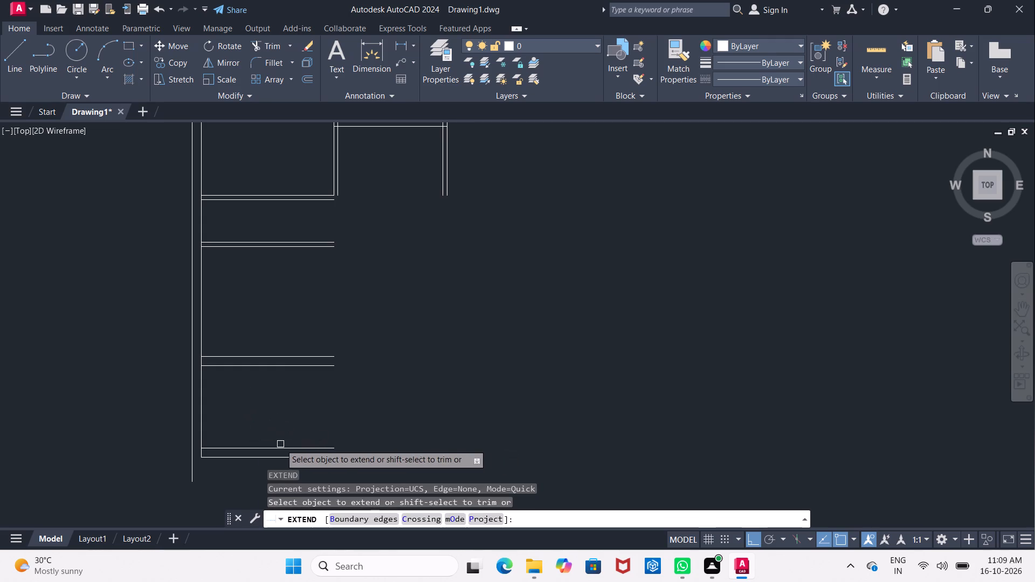
{"action": "left_click", "coordinate": [263, 452]}
{"action": "left_click", "coordinate": [261, 460]}
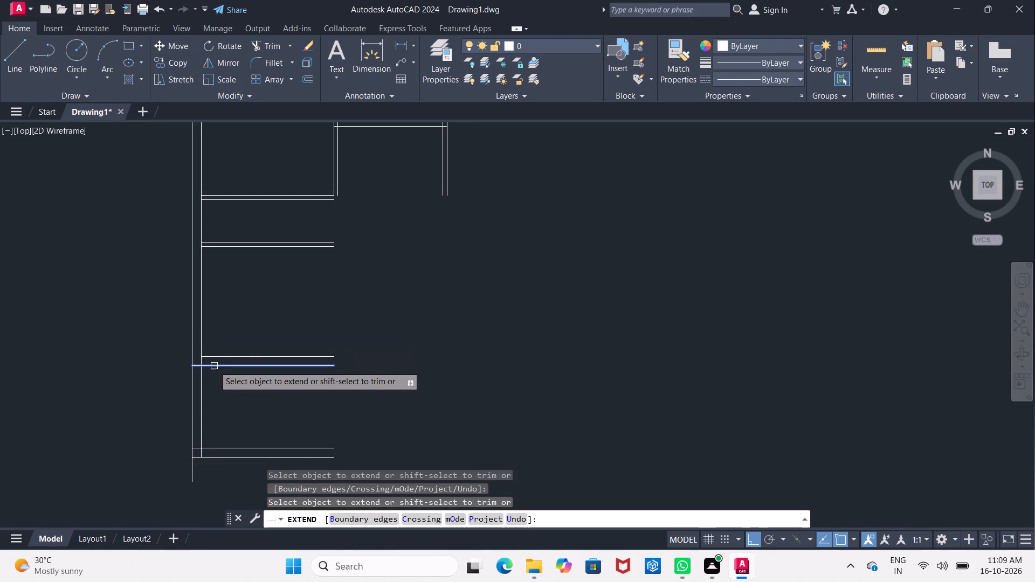
{"action": "left_click", "coordinate": [214, 366]}
{"action": "left_click", "coordinate": [211, 352]}
{"action": "left_click", "coordinate": [213, 359]}
{"action": "left_click", "coordinate": [216, 248]}
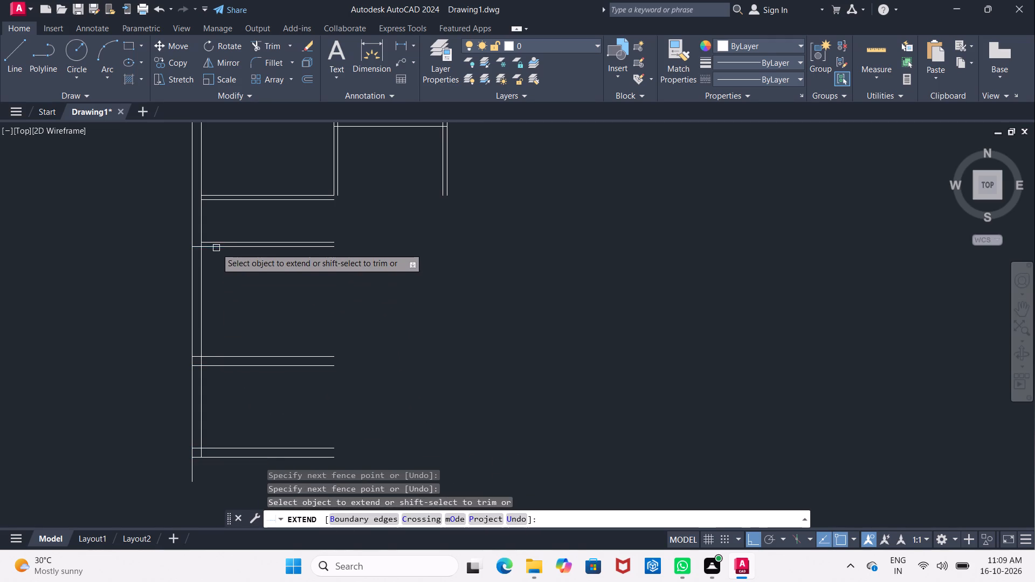
{"action": "left_click", "coordinate": [217, 244]}
{"action": "left_click", "coordinate": [217, 244]}
{"action": "left_click", "coordinate": [215, 242]}
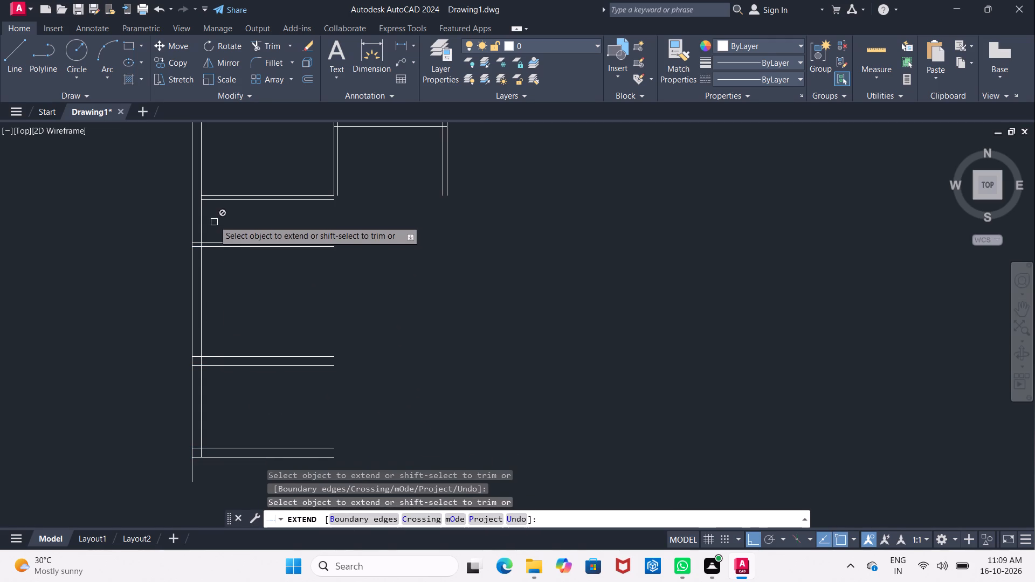
{"action": "left_click", "coordinate": [215, 200]}
{"action": "left_click", "coordinate": [215, 195]}
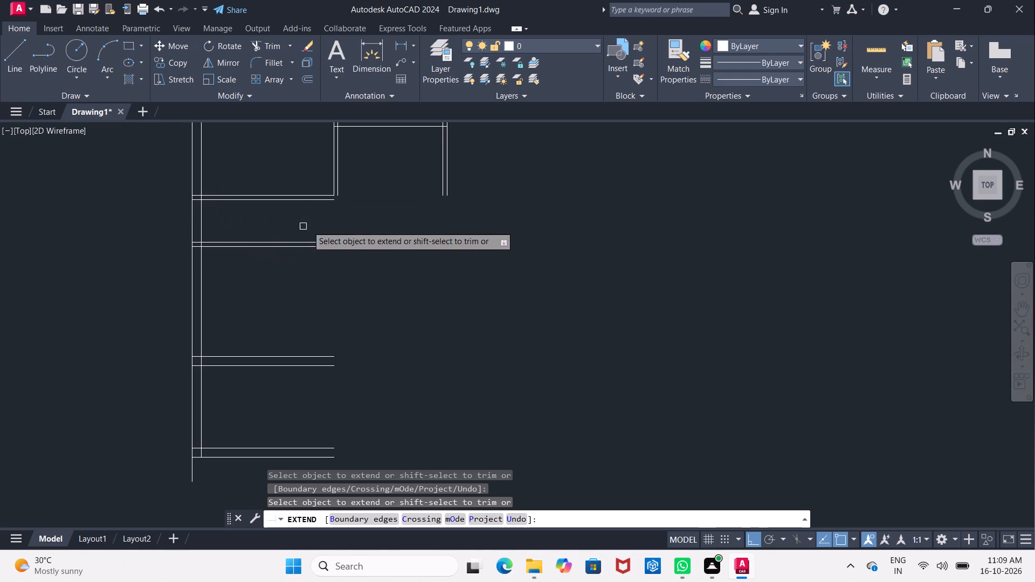
{"action": "middle_click_drag", "start_coordinate": [319, 221], "coordinate": [283, 208]}
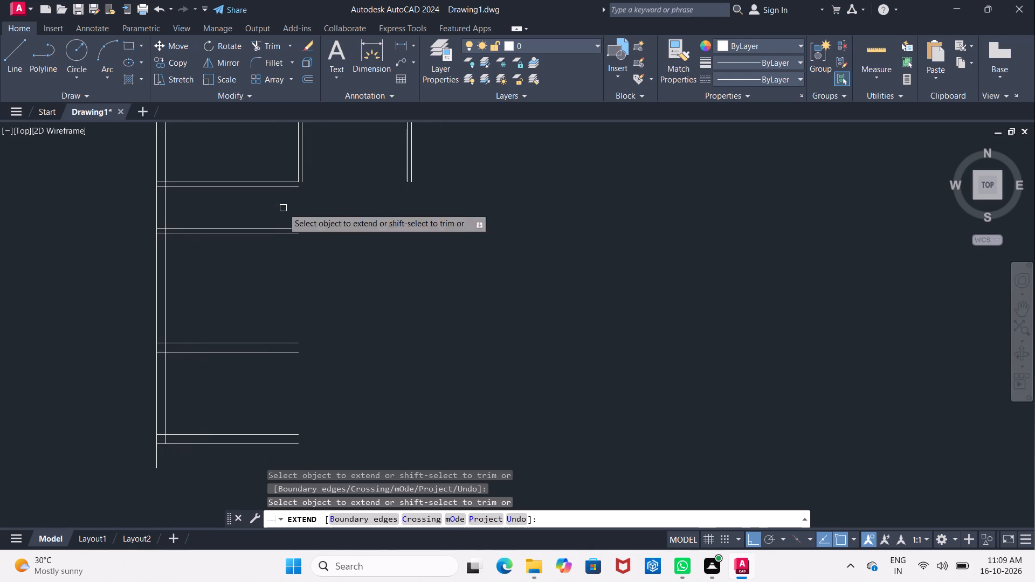
{"action": "key", "text": "Escape"}
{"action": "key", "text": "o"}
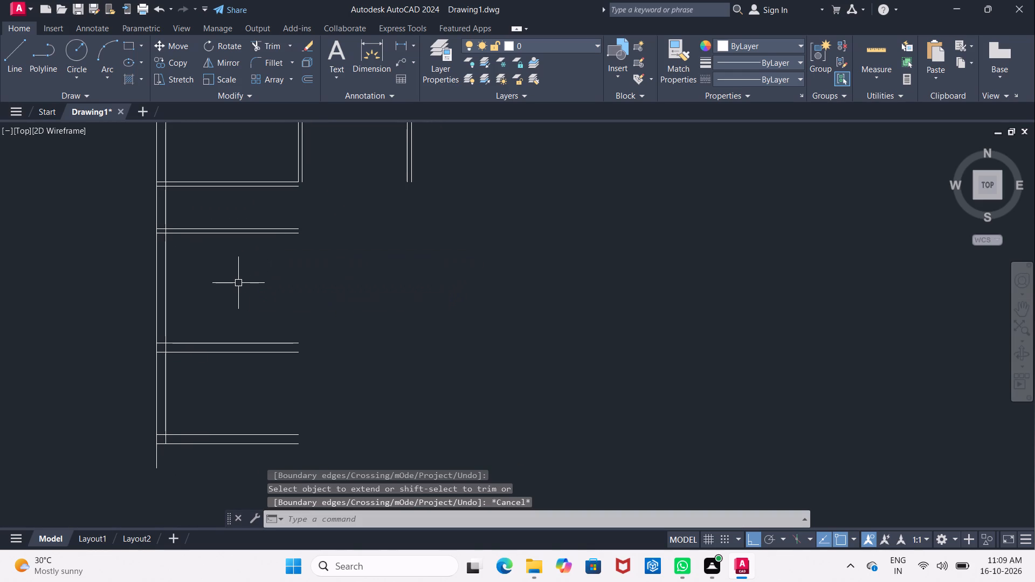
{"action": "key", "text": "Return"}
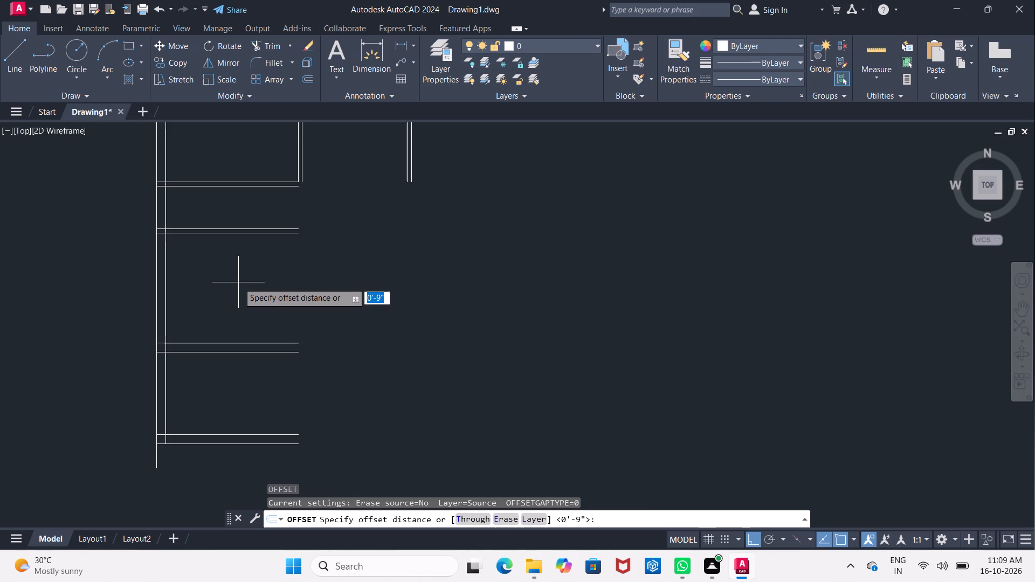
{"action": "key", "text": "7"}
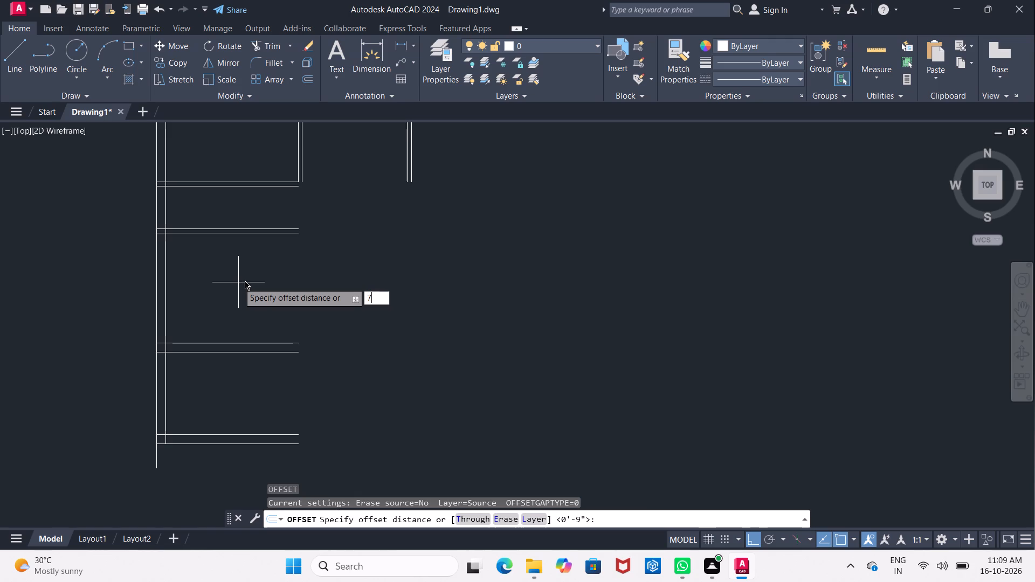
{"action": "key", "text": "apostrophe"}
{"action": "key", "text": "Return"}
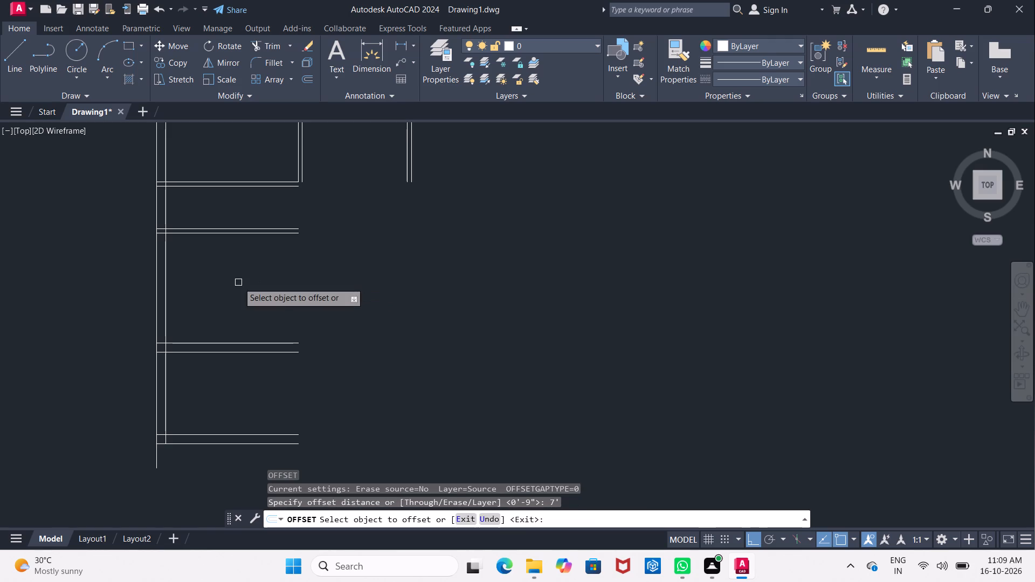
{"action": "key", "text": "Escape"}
Offset the left wall's inner face line 7'6" to the right.
{"action": "key", "text": "o"}
{"action": "key", "text": "Return"}
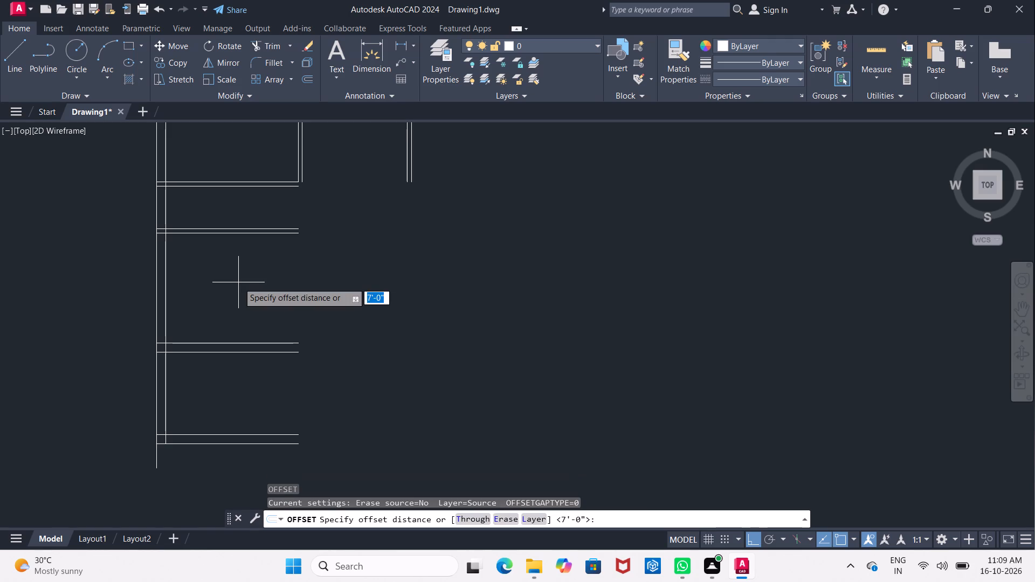
{"action": "type", "text": "7'"}
{"action": "key", "text": "6"}
{"action": "key", "text": "shift+quotedbl"}
{"action": "key", "text": "Return"}
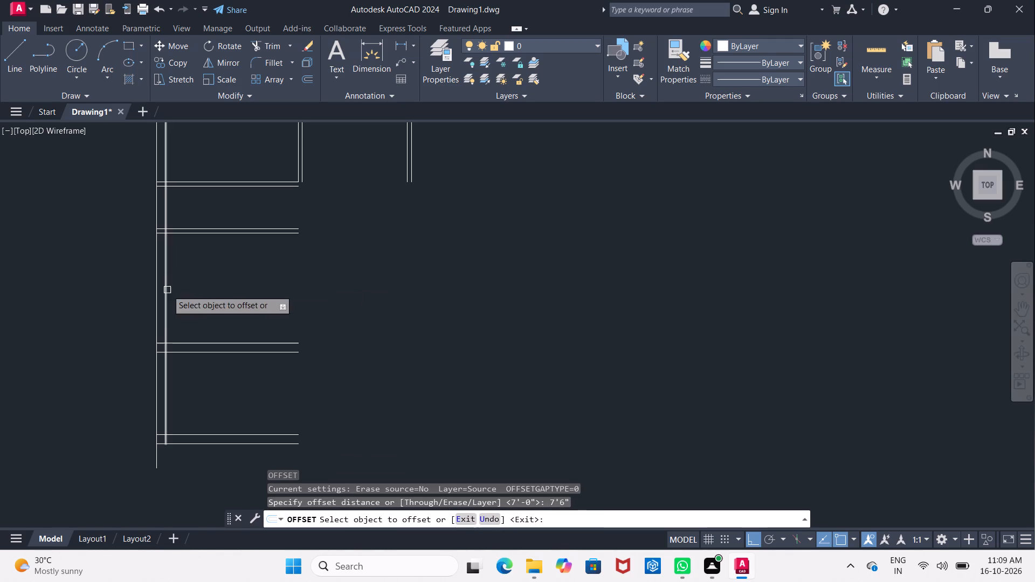
{"action": "left_click", "coordinate": [167, 218]}
{"action": "left_click", "coordinate": [280, 217]}
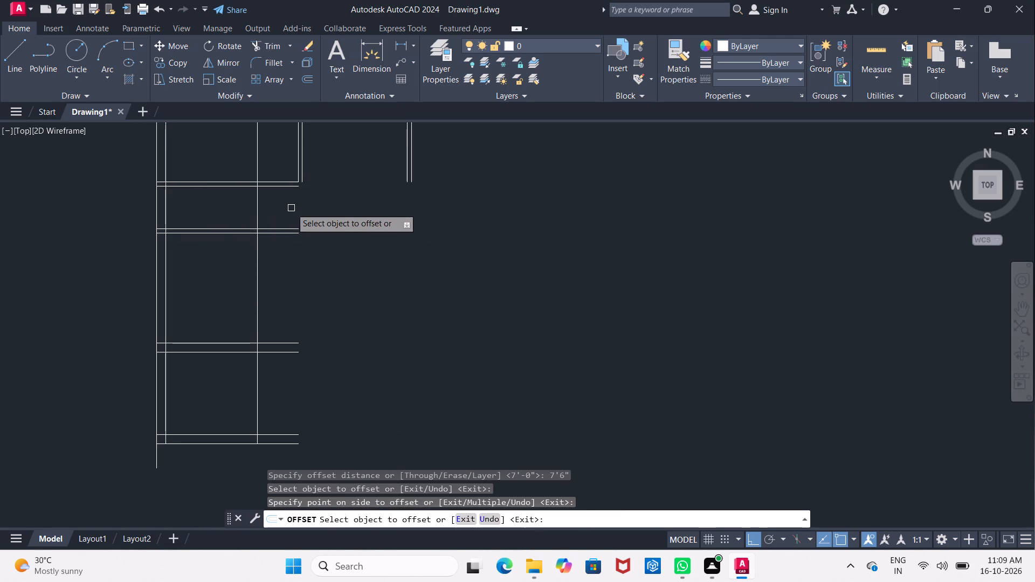
{"action": "key", "text": "Return"}
Offset the new vertical line 4" to the right to form the second face of the partition wall.
{"action": "key", "text": "Return"}
{"action": "type", "text": "4\""}
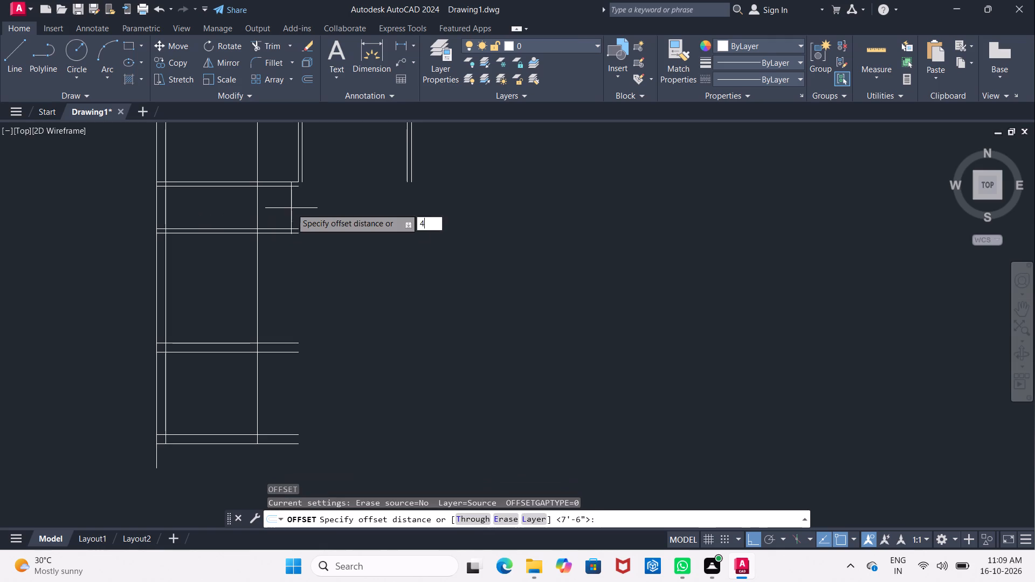
{"action": "key", "text": "Return"}
{"action": "left_click", "coordinate": [256, 211]}
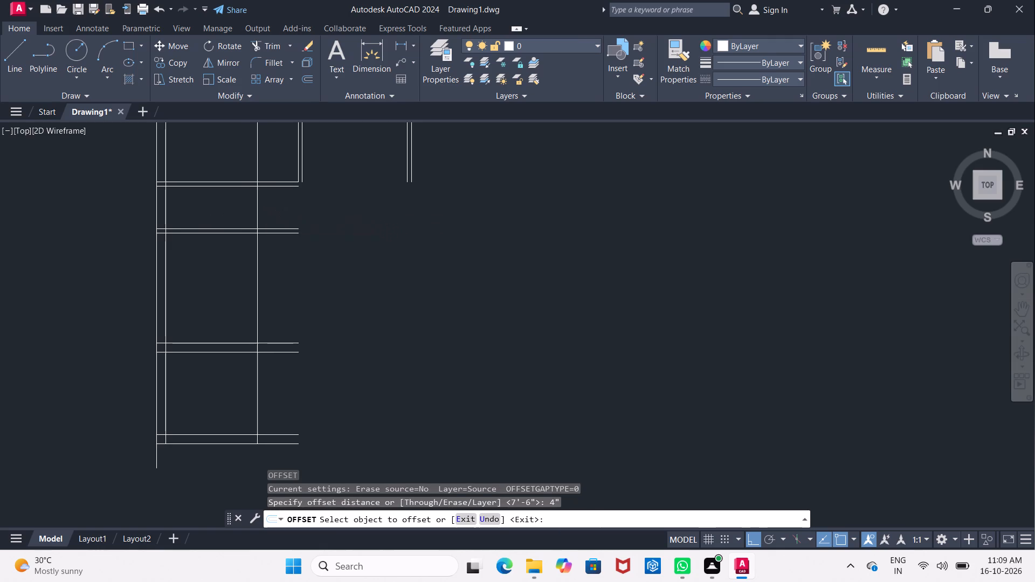
{"action": "left_click", "coordinate": [291, 218]}
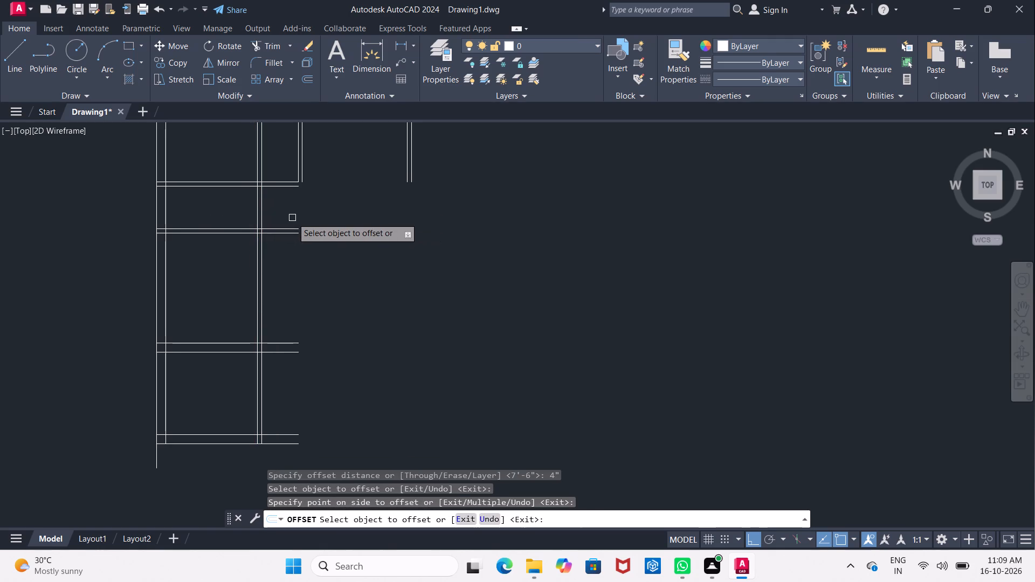
{"action": "middle_click_drag", "start_coordinate": [292, 218], "coordinate": [295, 204]}
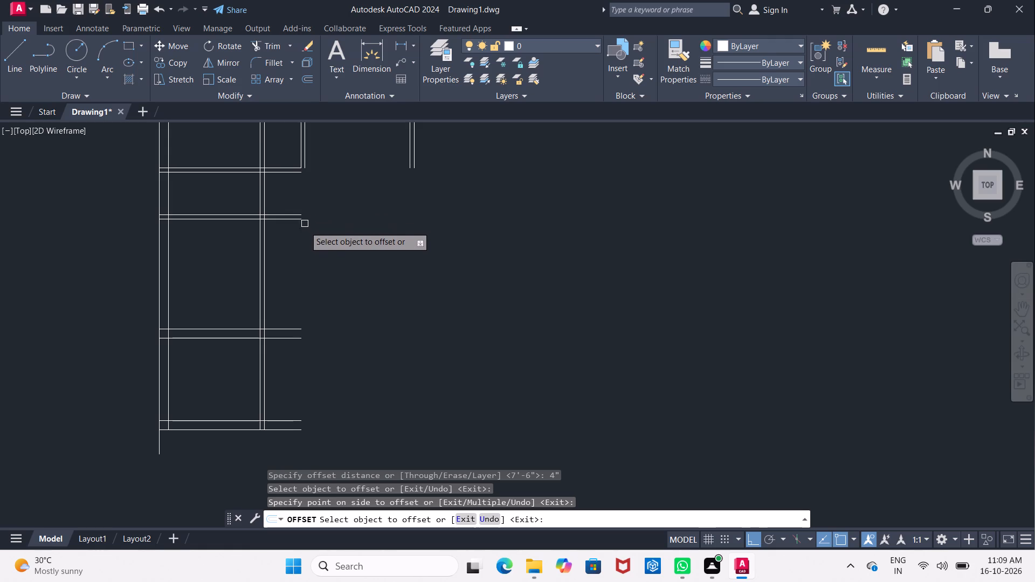
{"action": "key", "text": "Return"}
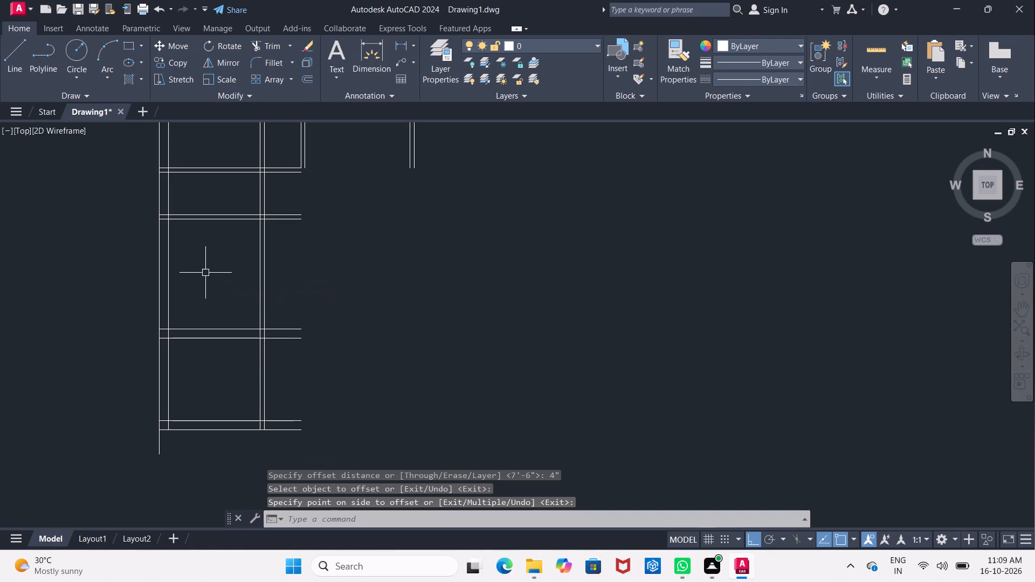
Offset the left wall's inner face line 10'10" to the right.
{"action": "key", "text": "Return"}
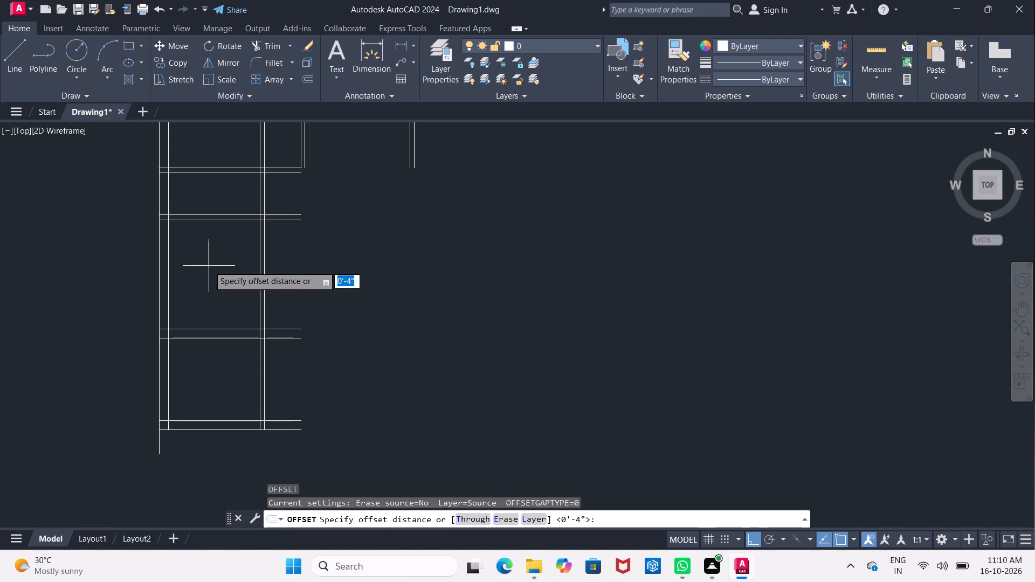
{"action": "type", "text": "10'10"}
{"action": "key", "text": "shift+quotedbl"}
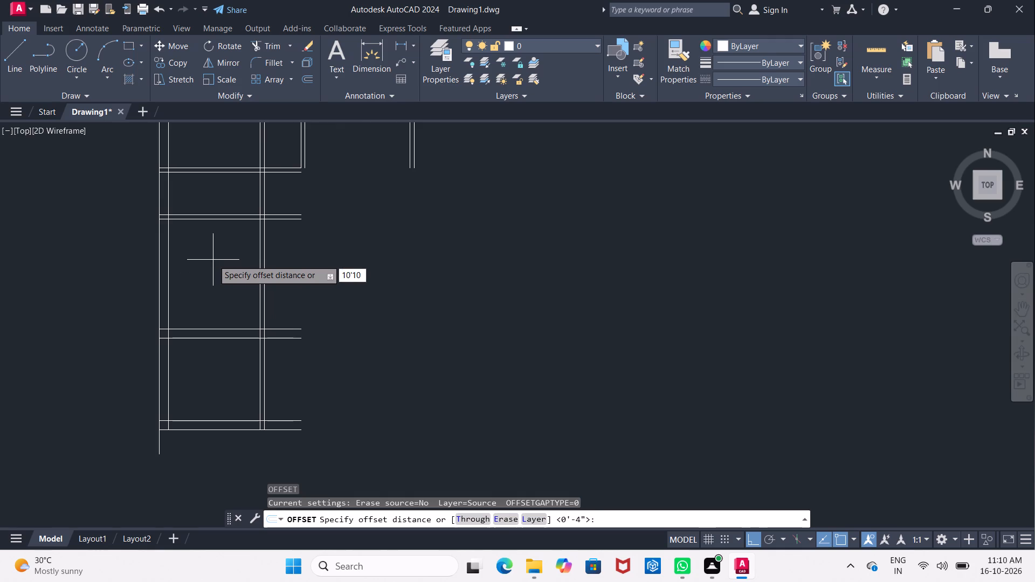
{"action": "key", "text": "Return"}
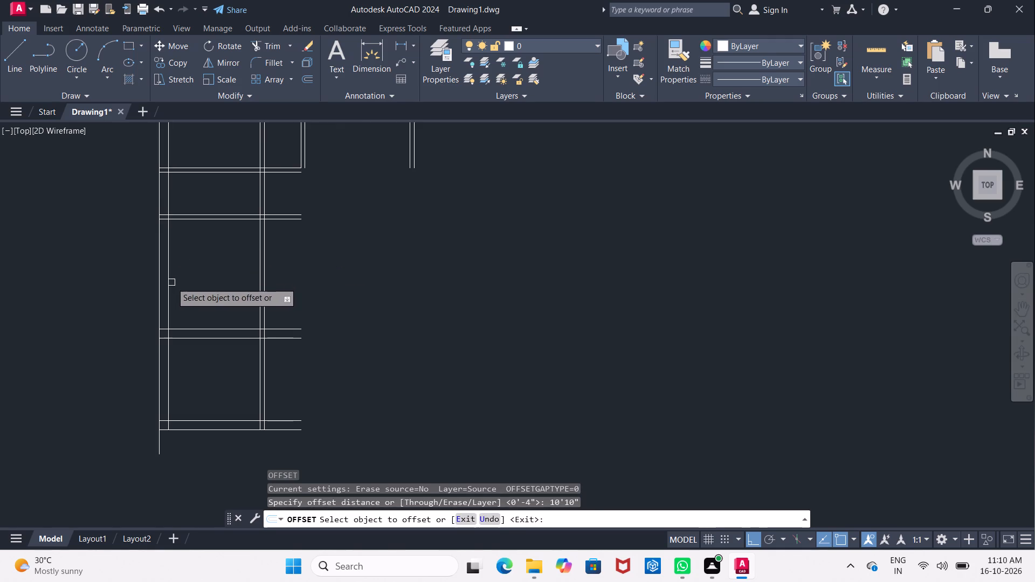
{"action": "left_click", "coordinate": [171, 282]}
{"action": "left_click", "coordinate": [272, 296]}
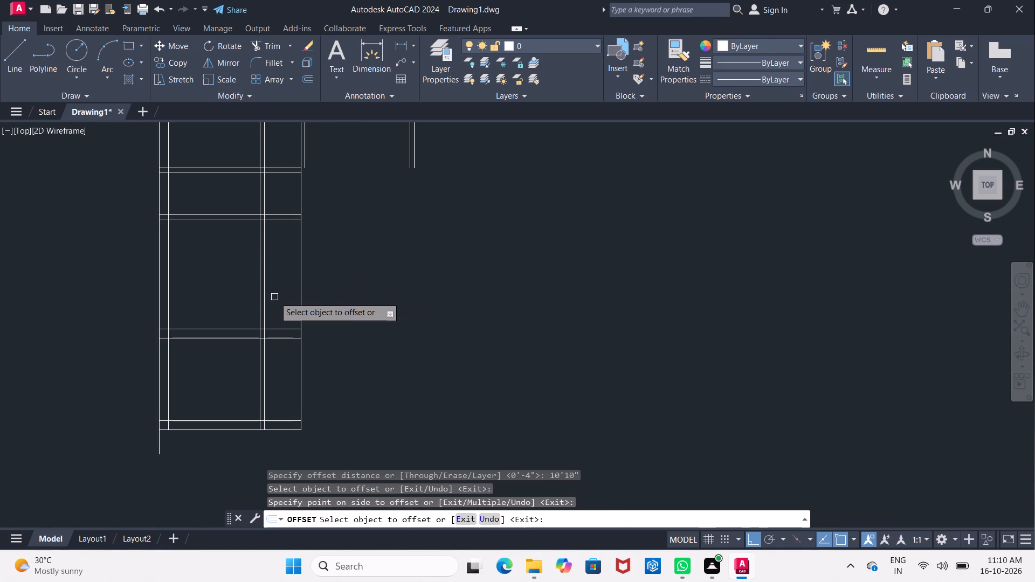
{"action": "key", "text": "Return"}
Offset the rightmost vertical line of the lower spaces 4" to the right as the wall's second face.
{"action": "key", "text": "Return"}
{"action": "type", "text": "4\""}
{"action": "key", "text": "Return"}
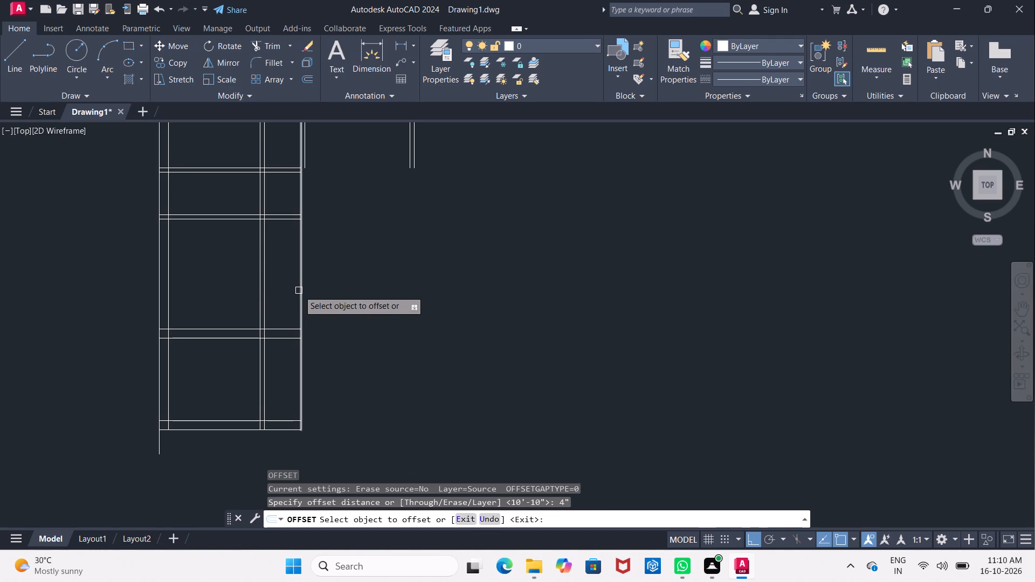
{"action": "left_click", "coordinate": [299, 290]}
{"action": "left_click", "coordinate": [360, 297]}
{"action": "key", "text": "Escape"}
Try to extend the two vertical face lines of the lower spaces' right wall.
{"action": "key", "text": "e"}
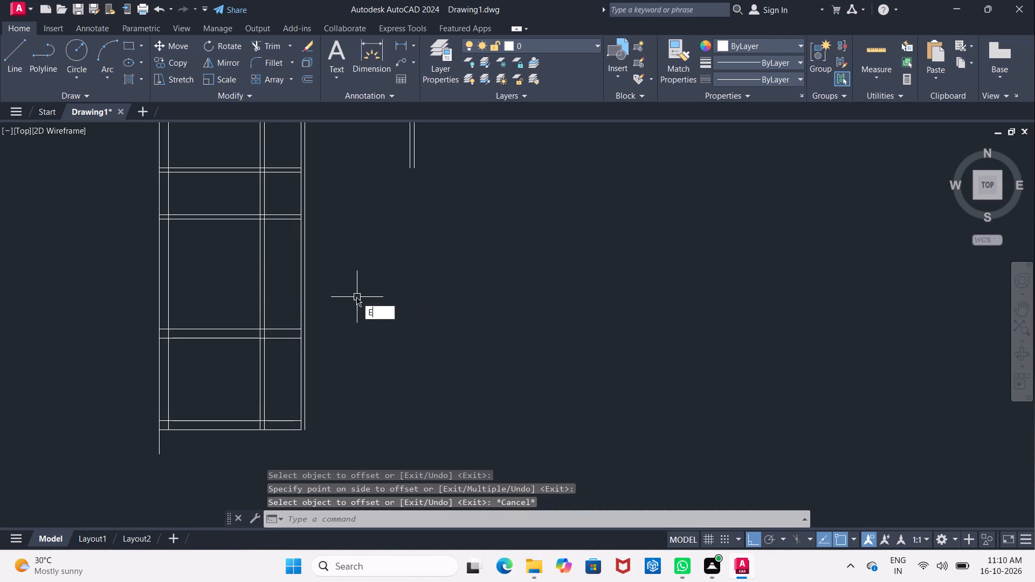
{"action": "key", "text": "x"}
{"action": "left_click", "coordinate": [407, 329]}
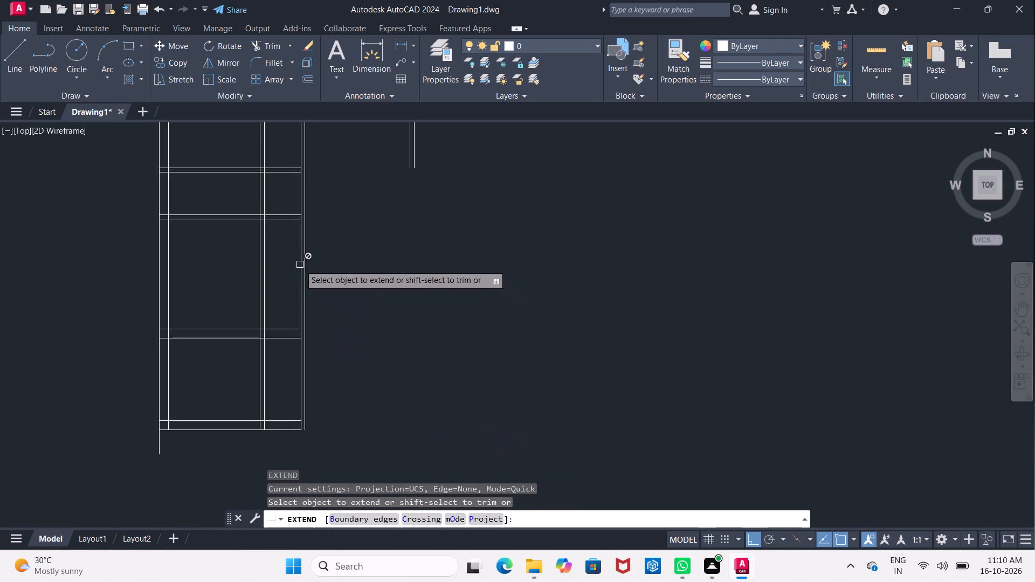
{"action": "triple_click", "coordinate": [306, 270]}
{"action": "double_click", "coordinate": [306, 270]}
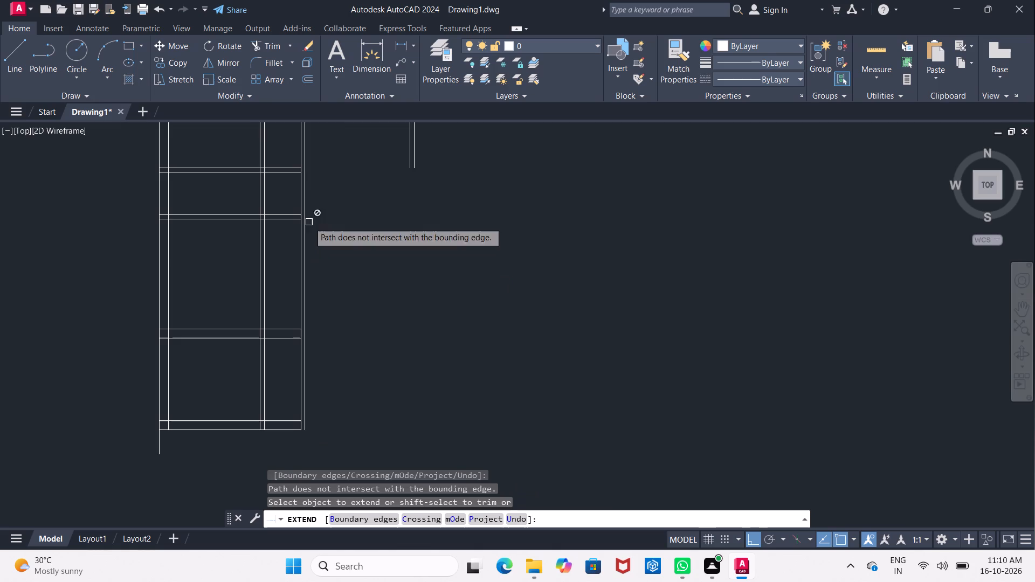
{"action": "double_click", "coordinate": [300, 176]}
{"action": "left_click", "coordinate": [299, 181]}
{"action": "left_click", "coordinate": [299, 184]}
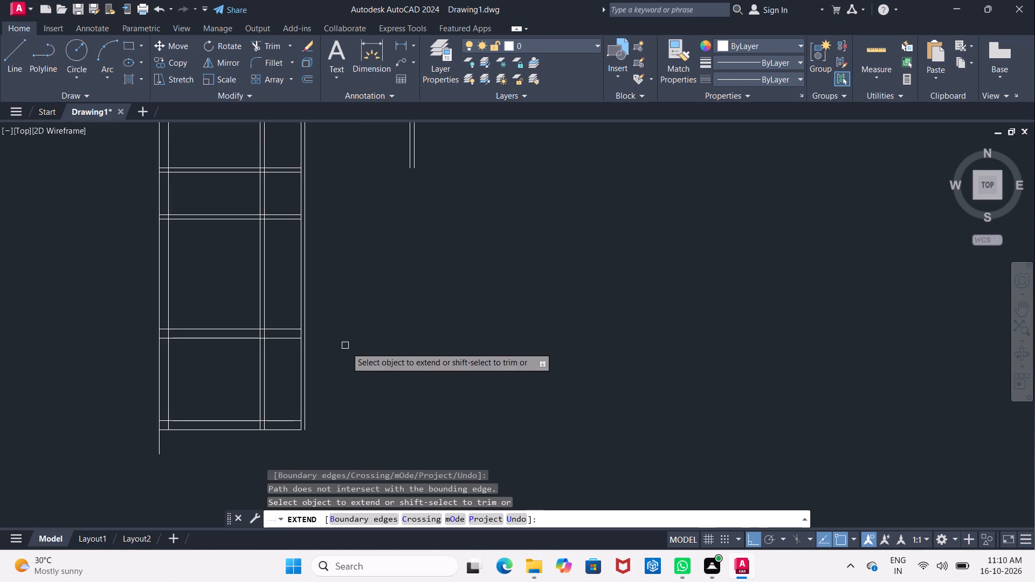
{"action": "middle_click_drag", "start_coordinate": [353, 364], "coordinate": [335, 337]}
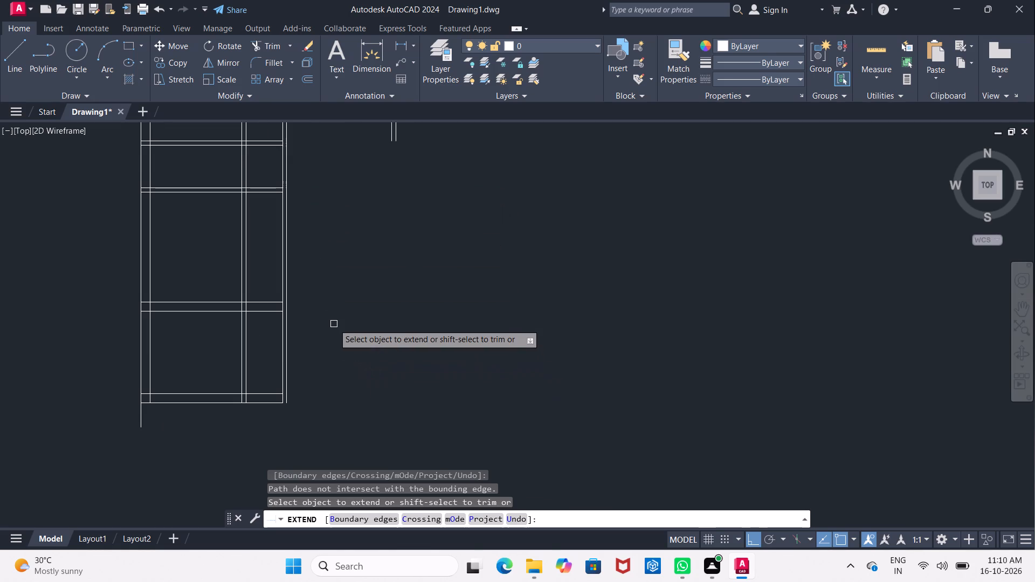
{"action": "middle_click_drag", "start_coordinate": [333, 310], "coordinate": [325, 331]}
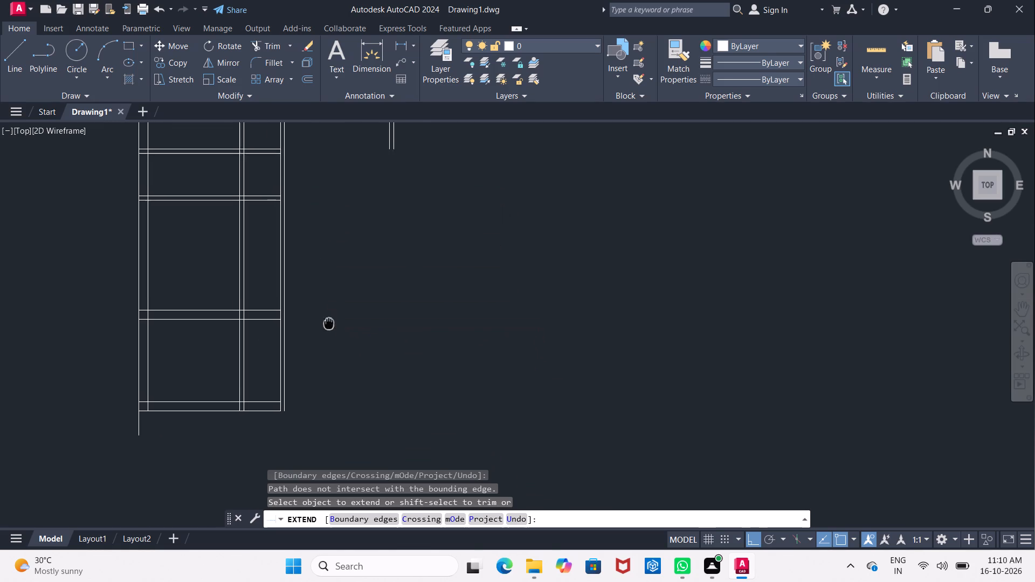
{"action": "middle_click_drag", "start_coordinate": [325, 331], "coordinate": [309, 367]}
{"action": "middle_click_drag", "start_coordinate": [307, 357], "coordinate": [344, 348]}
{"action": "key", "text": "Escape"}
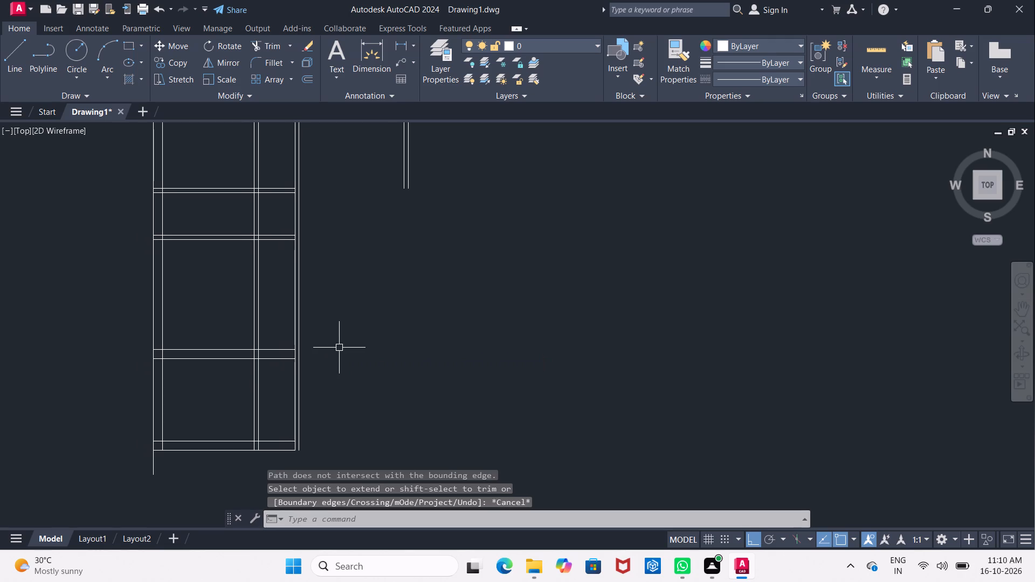
Trim the upper two pairs of horizontal wall lines between the 4" partition and the right wall.
{"action": "type", "text": "TR"}
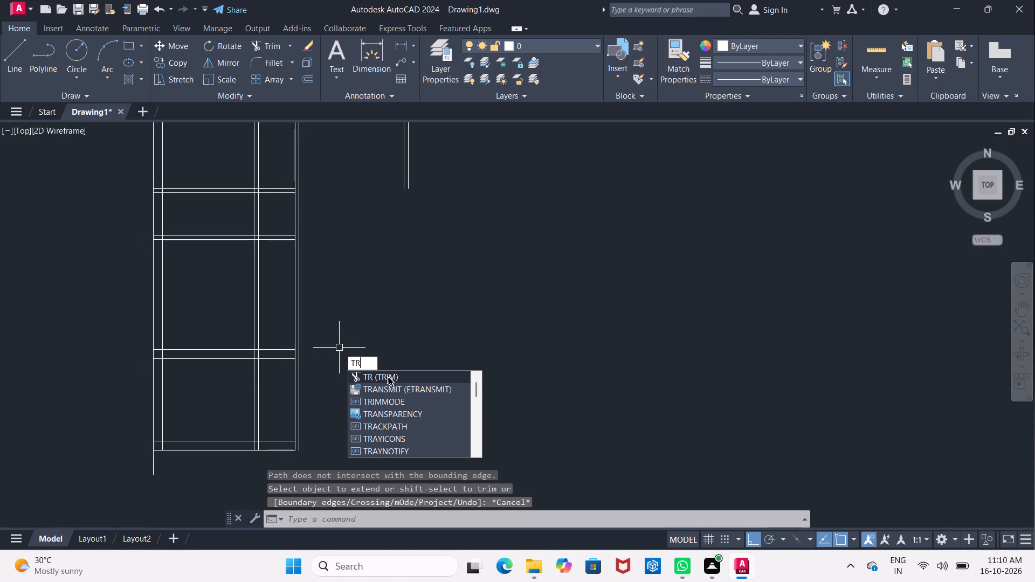
{"action": "left_click", "coordinate": [390, 374]}
{"action": "middle_click_drag", "start_coordinate": [384, 298], "coordinate": [396, 356]}
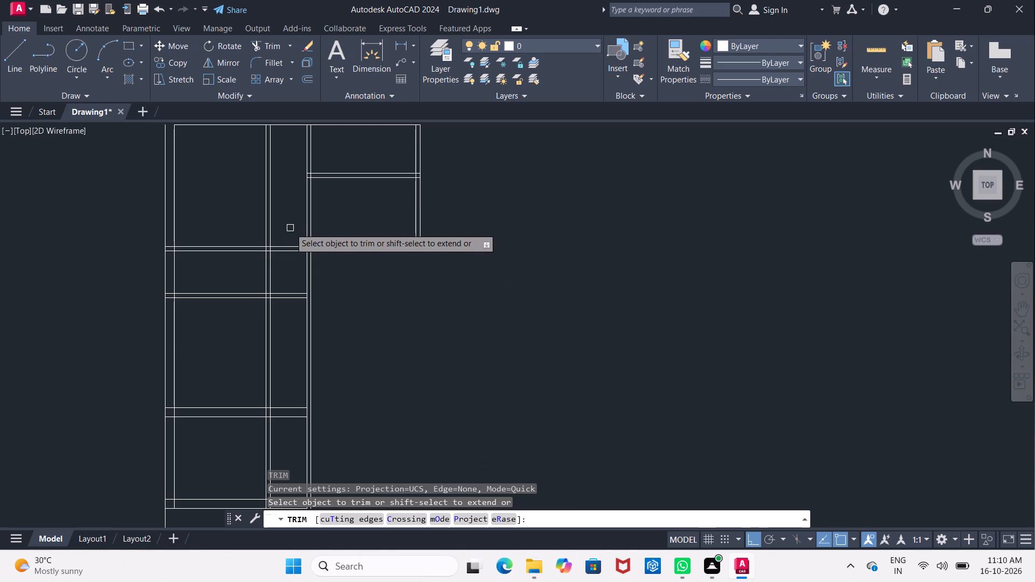
{"action": "left_click_drag", "start_coordinate": [290, 228], "coordinate": [288, 299]}
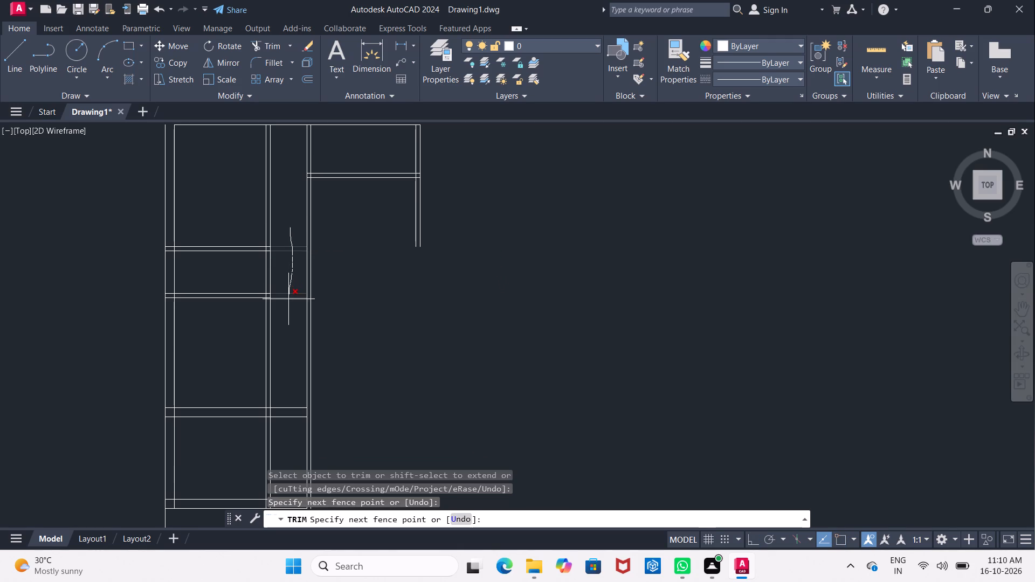
{"action": "left_click_drag", "start_coordinate": [288, 299], "coordinate": [288, 316]}
Trim the partition lines out of the bottom room and its bottom wall, and the line end below the bottom-left corner.
{"action": "middle_click_drag", "start_coordinate": [279, 332], "coordinate": [302, 257]}
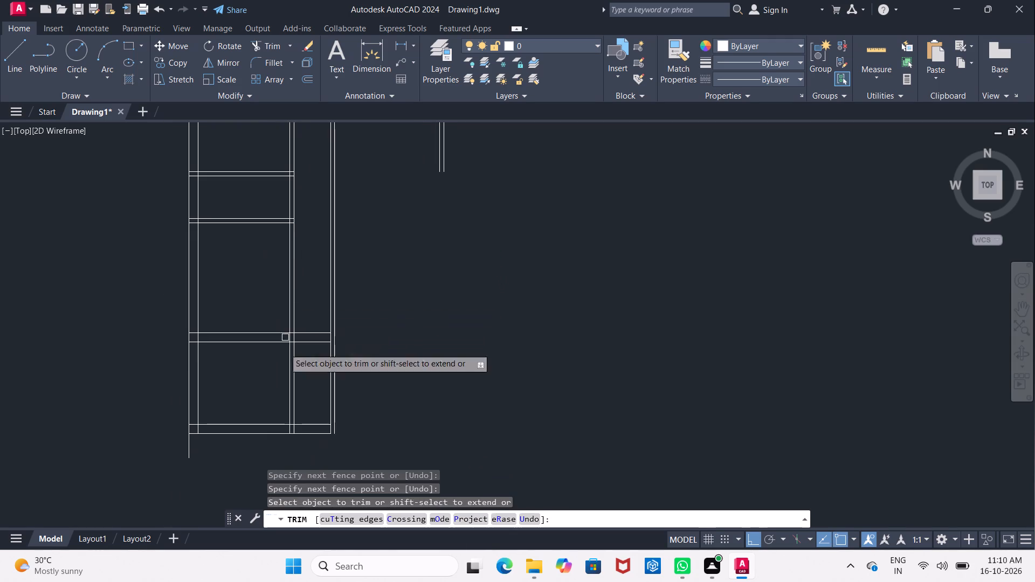
{"action": "left_click_drag", "start_coordinate": [252, 364], "coordinate": [301, 379]}
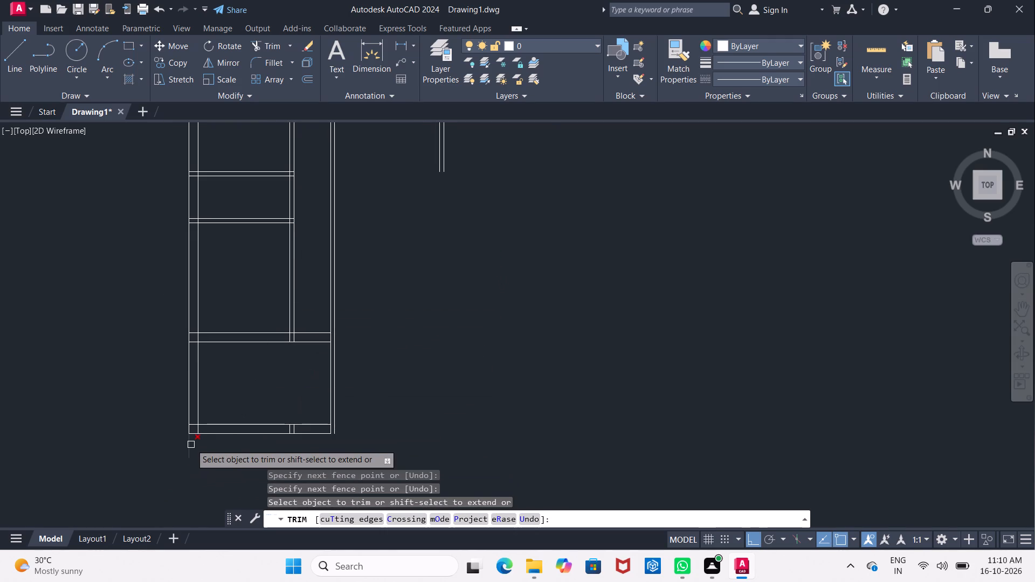
{"action": "left_click", "coordinate": [191, 444]}
{"action": "scroll", "coordinate": [276, 438], "scroll_direction": "up", "scroll_amount": 2}
{"action": "left_click_drag", "start_coordinate": [306, 417], "coordinate": [312, 420]}
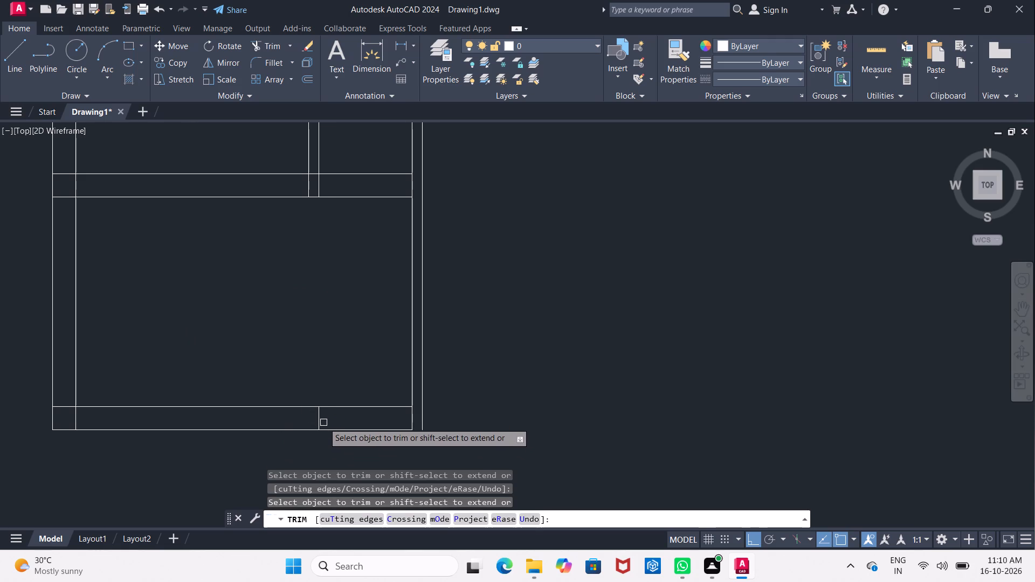
{"action": "left_click", "coordinate": [318, 421]}
Trim the 4" partition lines between the second horizontal 4" wall and the lower 9" wall.
{"action": "middle_click_drag", "start_coordinate": [329, 345], "coordinate": [314, 419]}
{"action": "scroll", "coordinate": [314, 419], "scroll_direction": "down", "scroll_amount": 3}
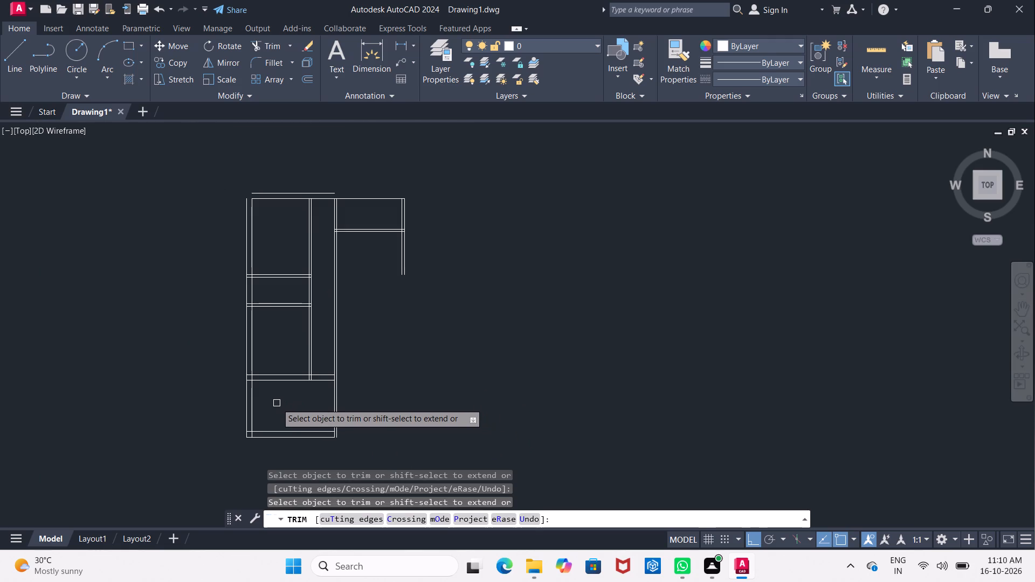
{"action": "scroll", "coordinate": [277, 403], "scroll_direction": "up", "scroll_amount": 1}
{"action": "middle_click_drag", "start_coordinate": [318, 274], "coordinate": [315, 296]}
{"action": "scroll", "coordinate": [318, 280], "scroll_direction": "up", "scroll_amount": 1}
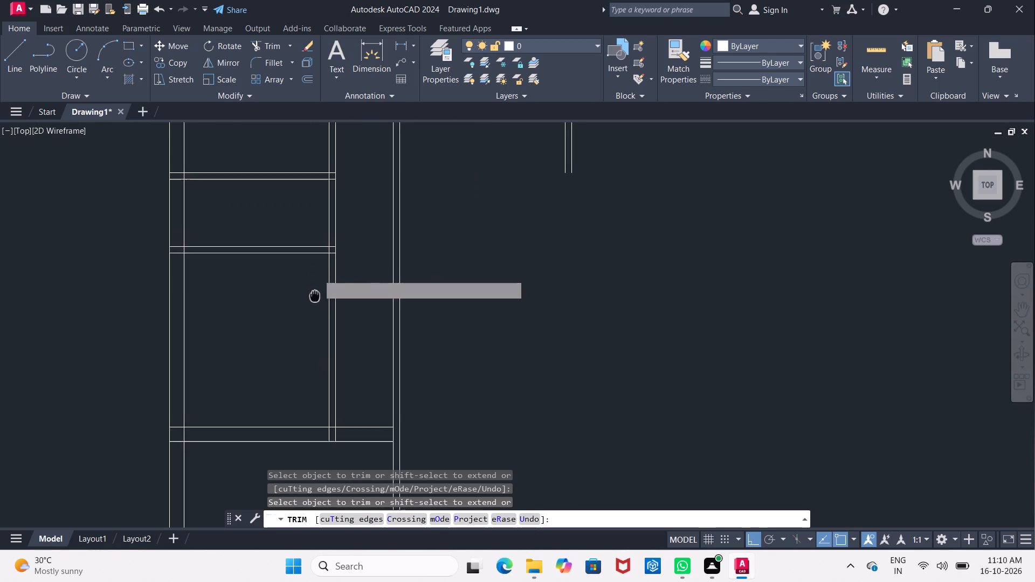
{"action": "middle_click_drag", "start_coordinate": [315, 296], "coordinate": [314, 296]}
{"action": "scroll", "coordinate": [314, 297], "scroll_direction": "up", "scroll_amount": 1}
{"action": "left_click_drag", "start_coordinate": [310, 273], "coordinate": [390, 328]}
{"action": "scroll", "coordinate": [370, 325], "scroll_direction": "down", "scroll_amount": 3}
{"action": "middle_click_drag", "start_coordinate": [369, 325], "coordinate": [344, 314]}
{"action": "scroll", "coordinate": [377, 305], "scroll_direction": "up", "scroll_amount": 2}
{"action": "middle_click", "coordinate": [377, 304]}
{"action": "scroll", "coordinate": [377, 307], "scroll_direction": "down", "scroll_amount": 1}
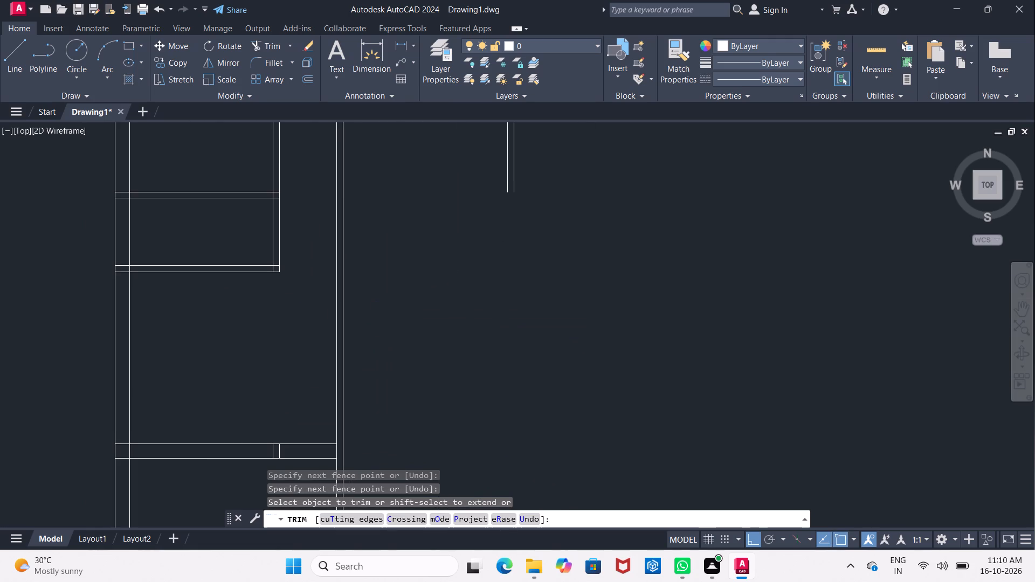
{"action": "key", "text": "Escape"}
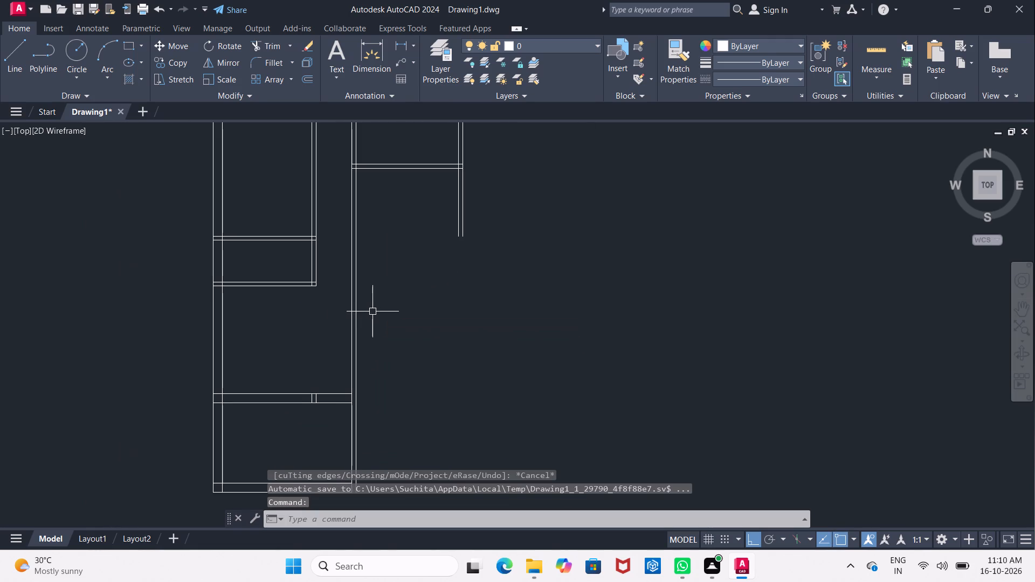
Offset the right wall's outer face line of the lower spaces 12' to the right.
{"action": "key", "text": "o"}
{"action": "key", "text": "Return"}
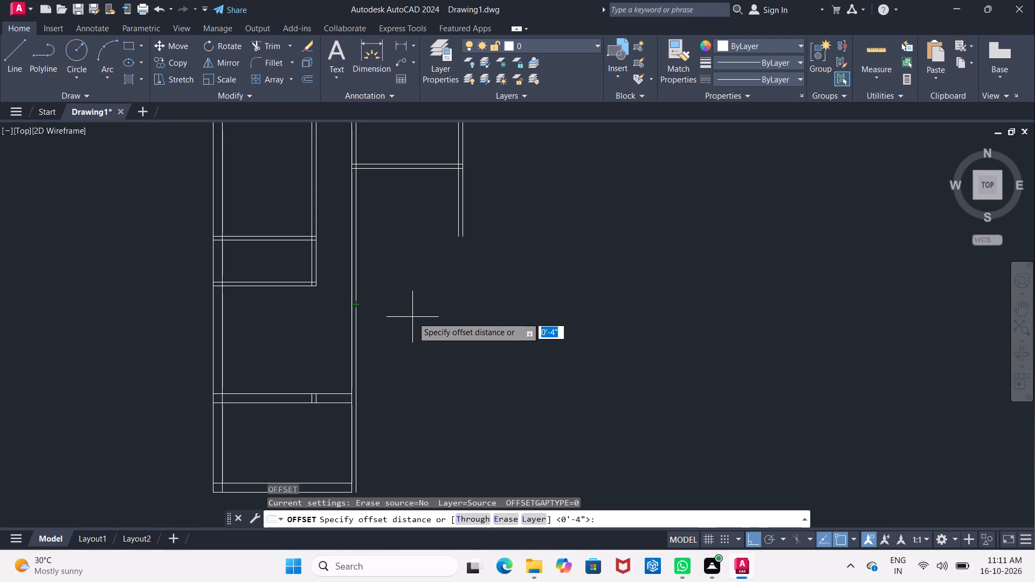
{"action": "type", "text": "12'"}
{"action": "key", "text": "Return"}
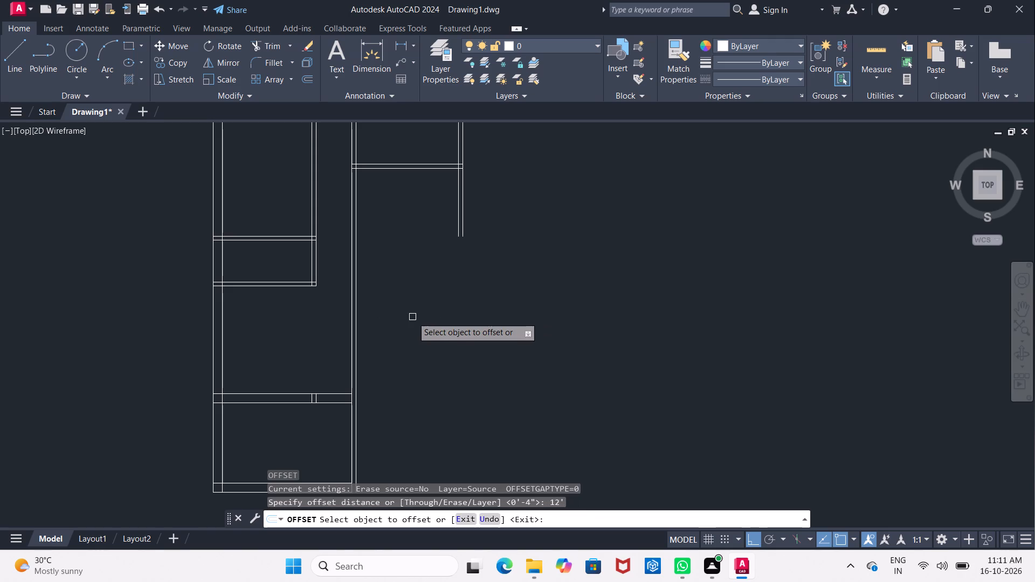
{"action": "left_click", "coordinate": [358, 346]}
{"action": "left_click", "coordinate": [483, 348]}
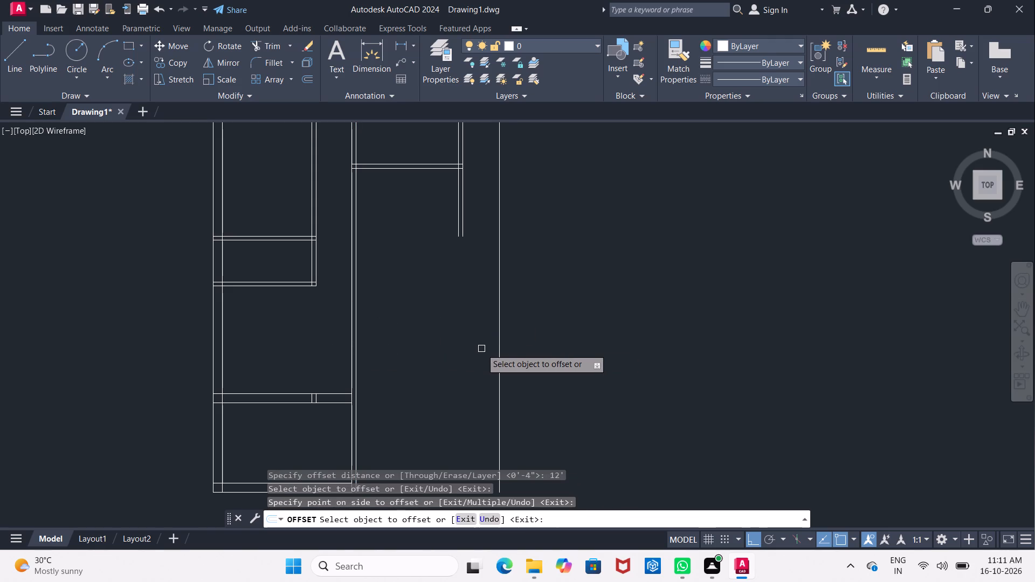
{"action": "key", "text": "Escape"}
Extend both lines of the horizontal 9" wall above the bottom room to the new rightmost vertical line.
{"action": "type", "text": "EX"}
{"action": "left_click", "coordinate": [441, 389]}
{"action": "double_click", "coordinate": [328, 393]}
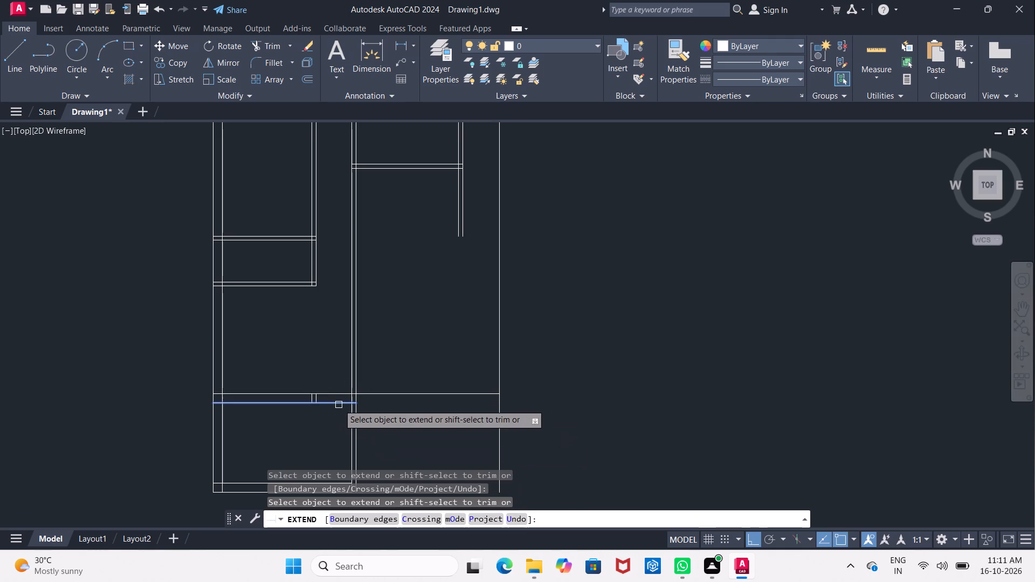
{"action": "triple_click", "coordinate": [339, 404]}
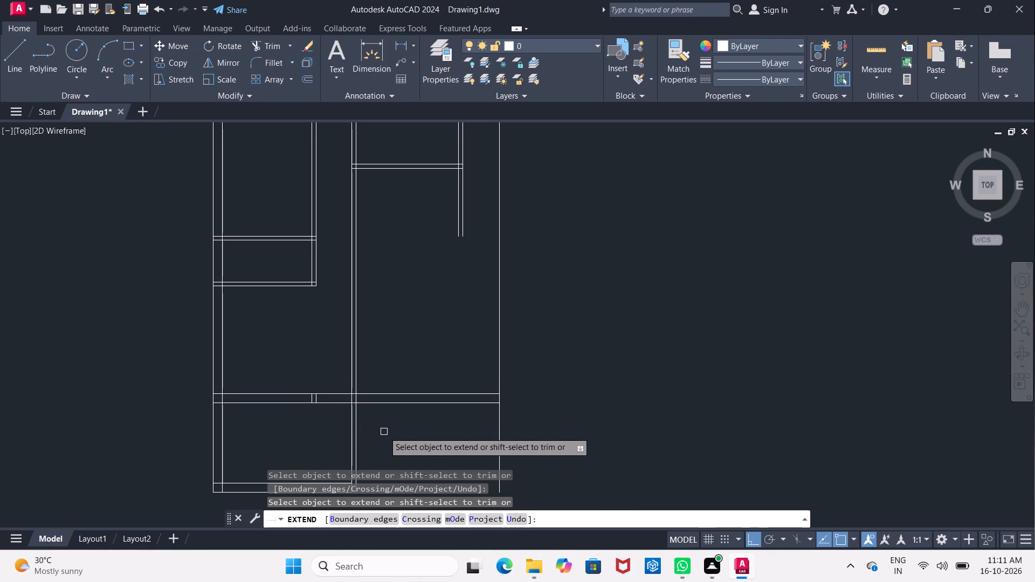
{"action": "key", "text": "Escape"}
Delete the two short leftover partition segments inside the horizontal 9" wall.
{"action": "scroll", "coordinate": [310, 394], "scroll_direction": "up", "scroll_amount": 2}
{"action": "left_click", "coordinate": [313, 403]}
{"action": "left_click", "coordinate": [325, 408]}
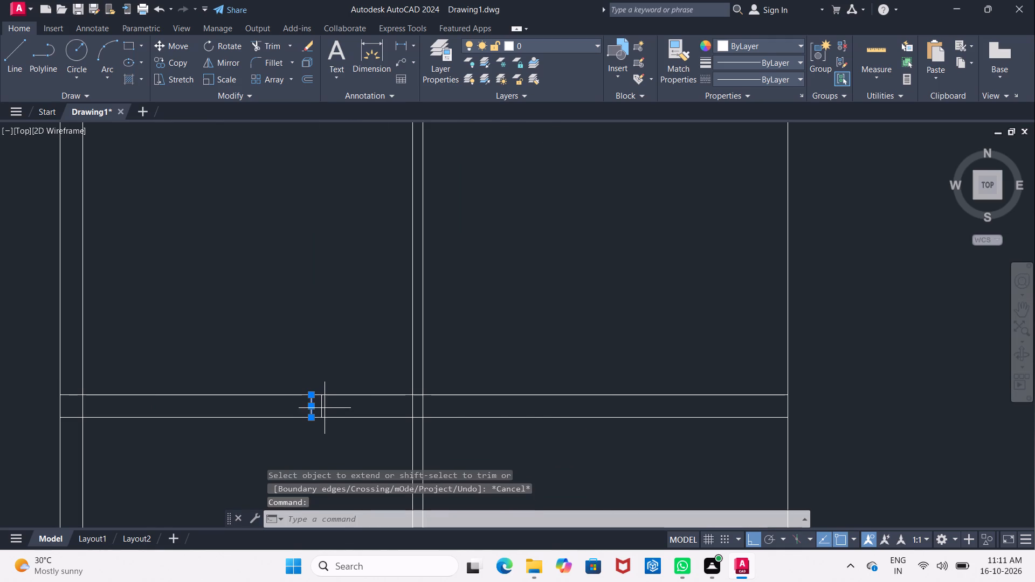
{"action": "left_click", "coordinate": [320, 411]}
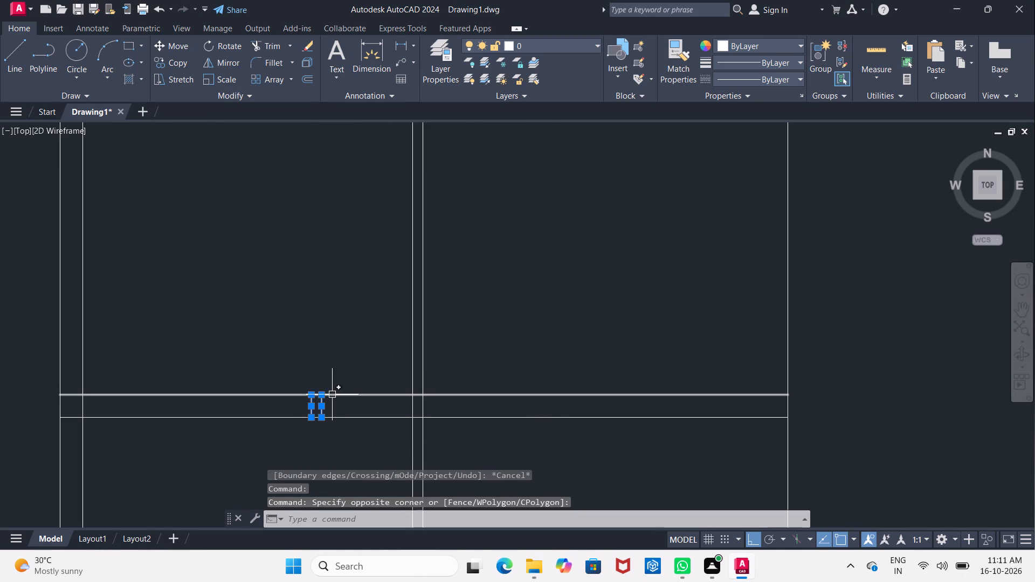
{"action": "key", "text": "Delete"}
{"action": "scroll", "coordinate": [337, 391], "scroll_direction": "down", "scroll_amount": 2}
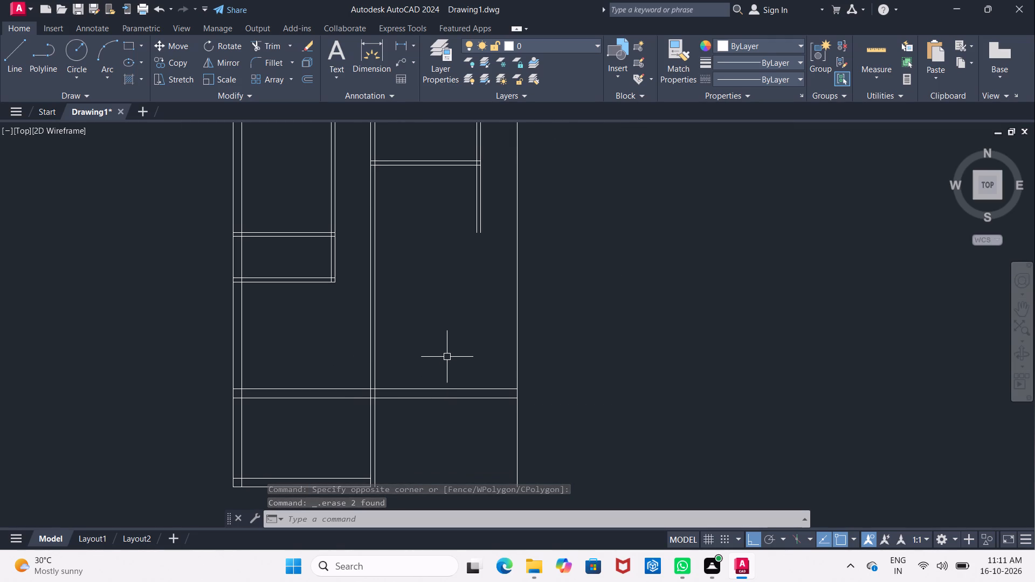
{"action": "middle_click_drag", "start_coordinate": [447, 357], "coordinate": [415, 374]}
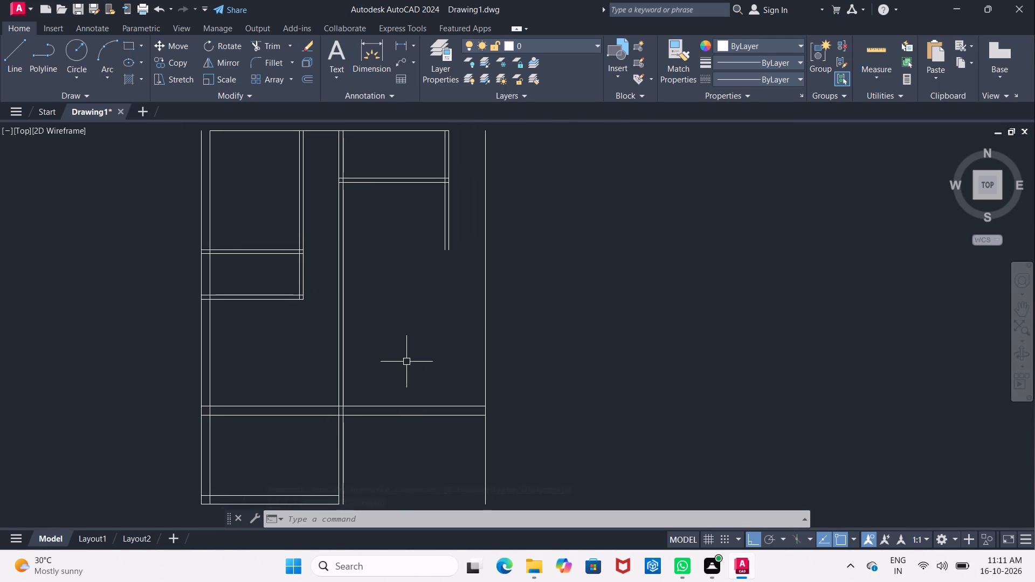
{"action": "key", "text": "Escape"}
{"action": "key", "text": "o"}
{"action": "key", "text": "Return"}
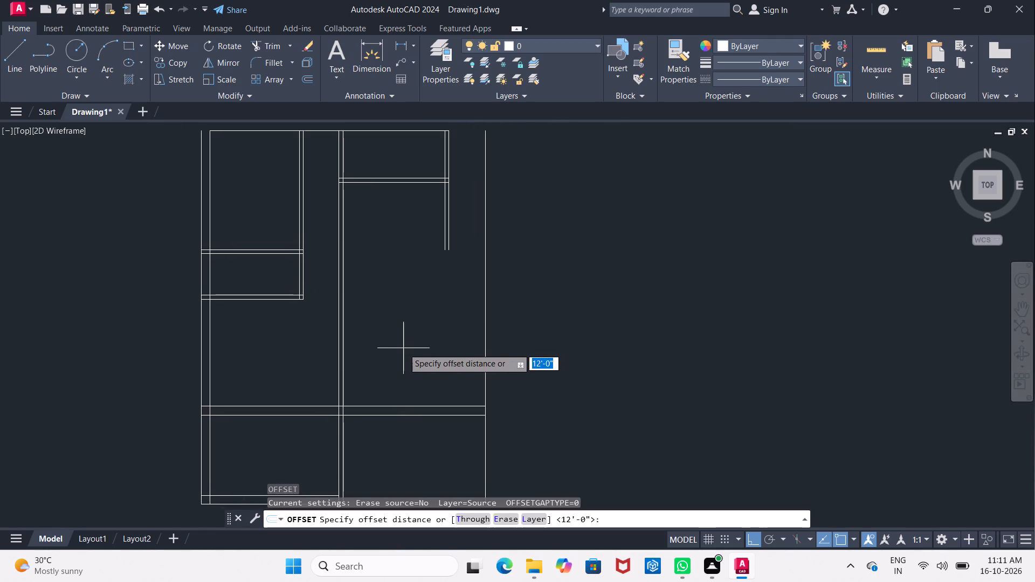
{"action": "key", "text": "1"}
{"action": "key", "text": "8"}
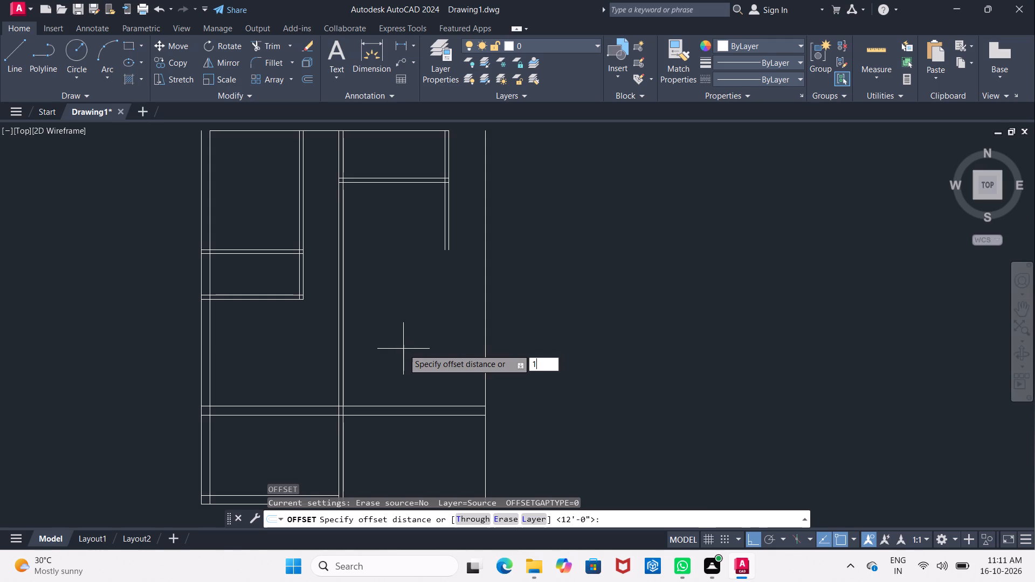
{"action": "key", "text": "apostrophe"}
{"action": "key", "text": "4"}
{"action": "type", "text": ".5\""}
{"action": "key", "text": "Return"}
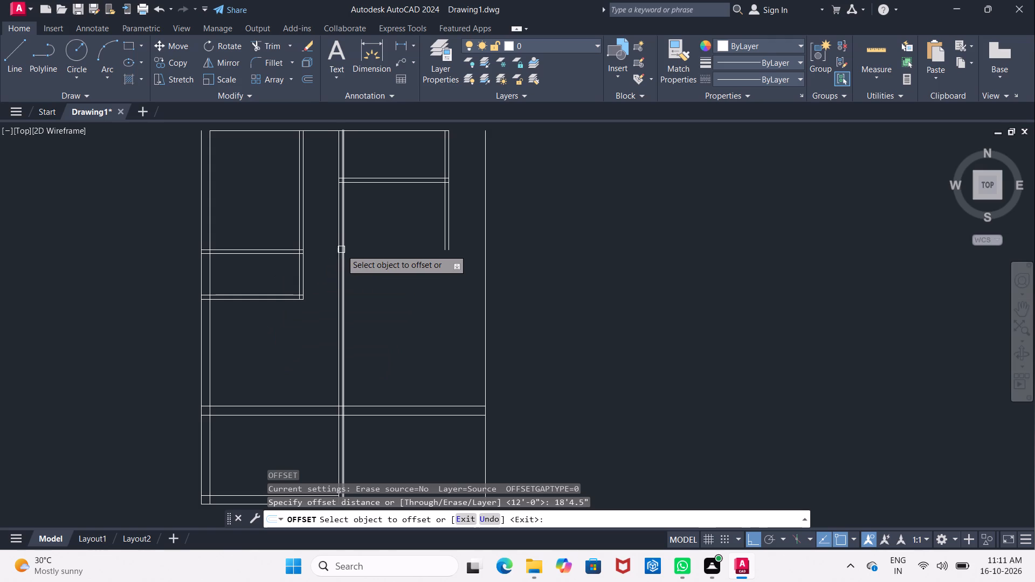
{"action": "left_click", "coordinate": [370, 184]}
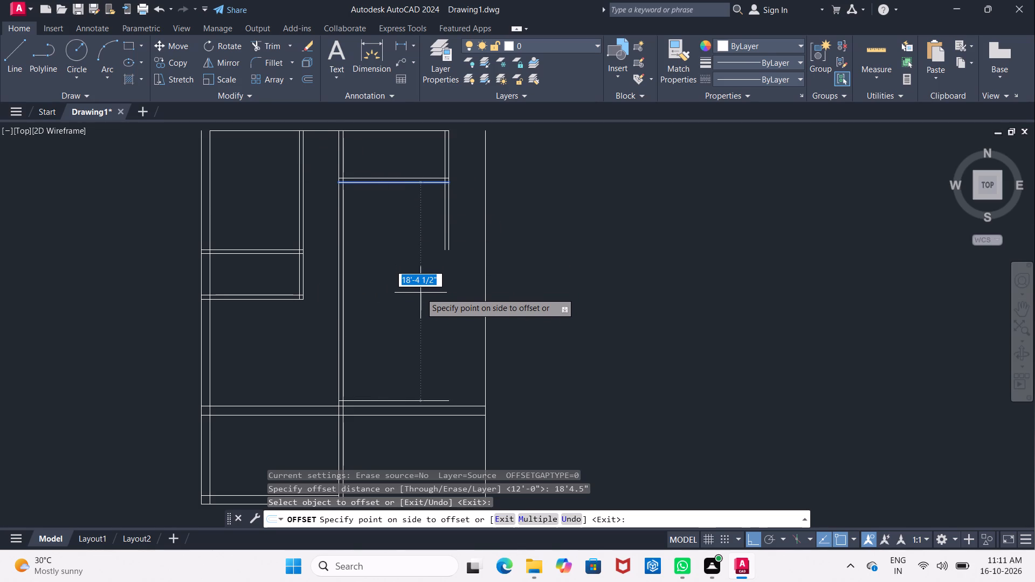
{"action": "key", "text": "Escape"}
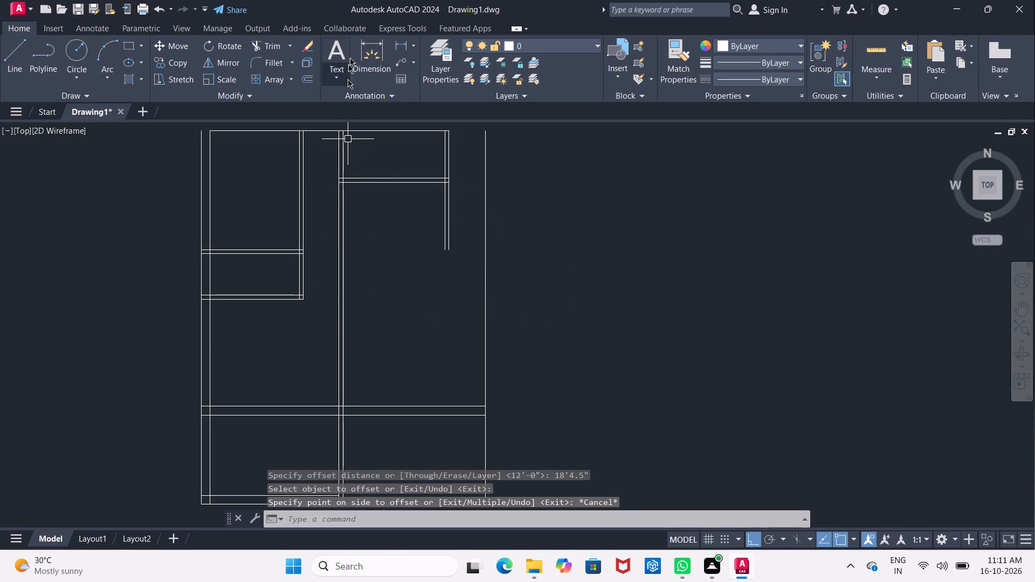
Measure the clear height of the upper left room along its right partition with a temporary linear dimension.
{"action": "left_click", "coordinate": [398, 43]}
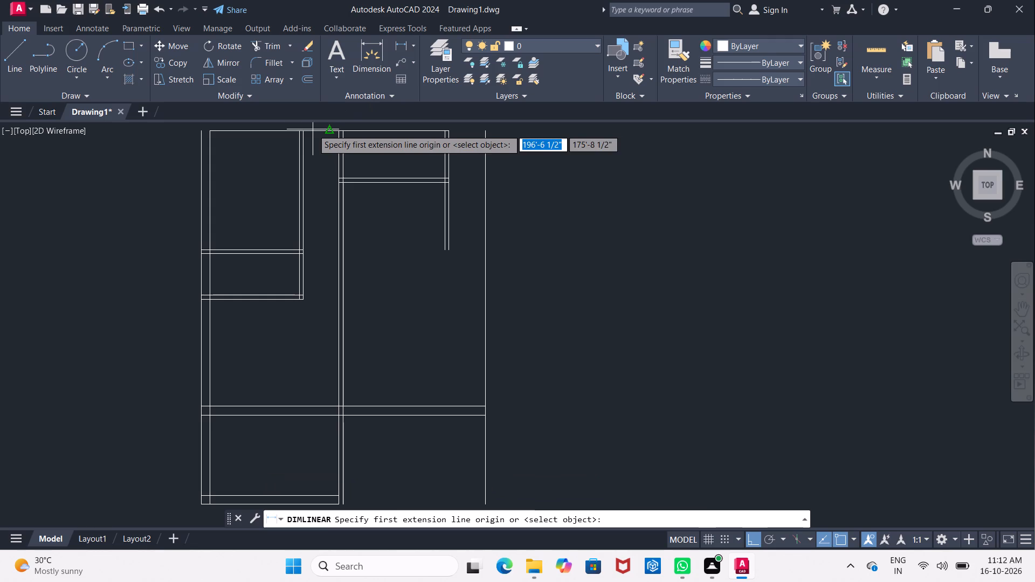
{"action": "scroll", "coordinate": [300, 133], "scroll_direction": "up", "scroll_amount": 3}
{"action": "scroll", "coordinate": [299, 141], "scroll_direction": "down", "scroll_amount": 1}
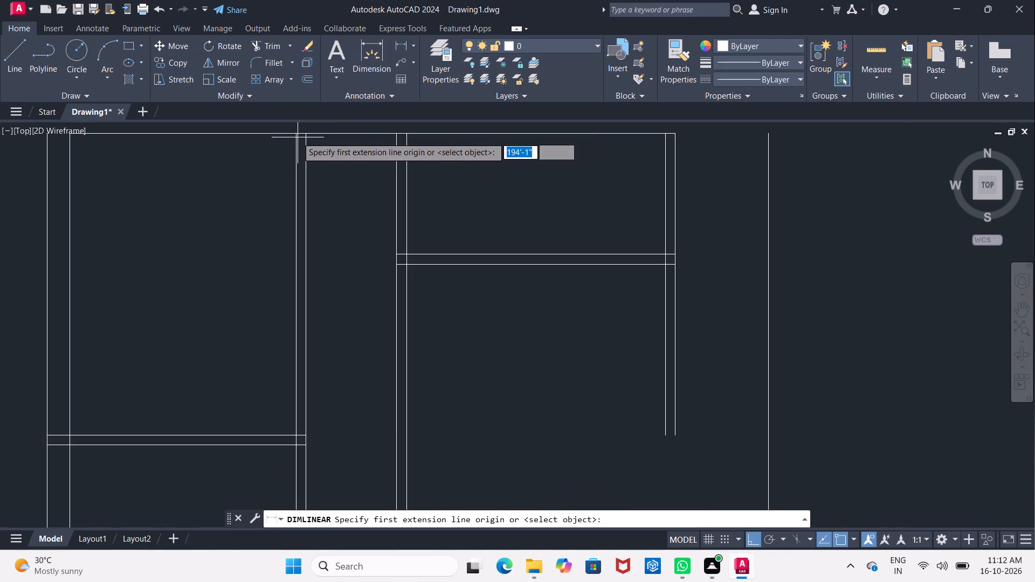
{"action": "left_click_drag", "start_coordinate": [296, 134], "coordinate": [300, 150]}
{"action": "middle_click_drag", "start_coordinate": [285, 328], "coordinate": [262, 267]}
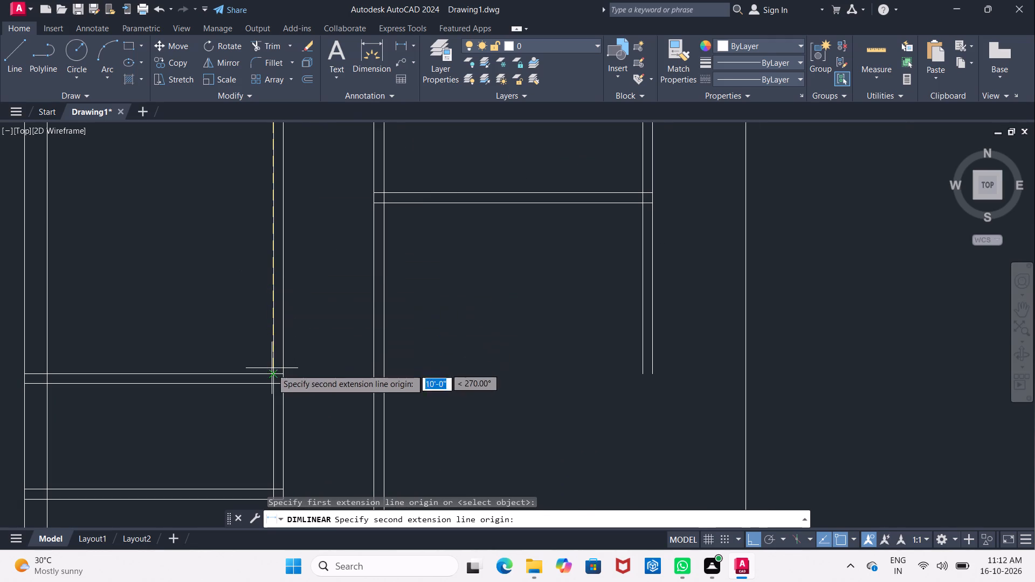
{"action": "left_click", "coordinate": [273, 376]}
{"action": "scroll", "coordinate": [248, 354], "scroll_direction": "down", "scroll_amount": 2}
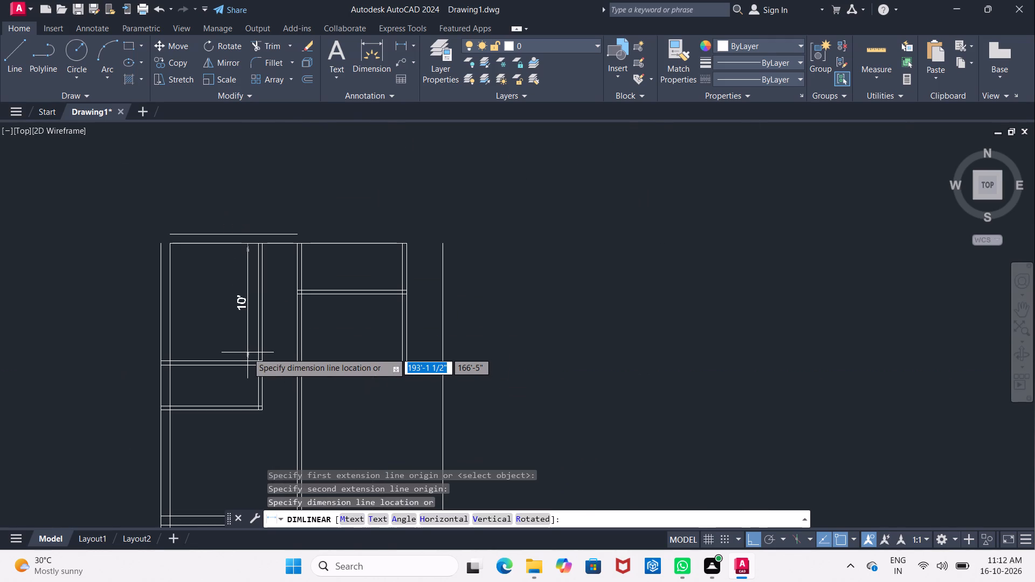
{"action": "middle_click_drag", "start_coordinate": [246, 350], "coordinate": [249, 252]}
{"action": "key", "text": "Escape"}
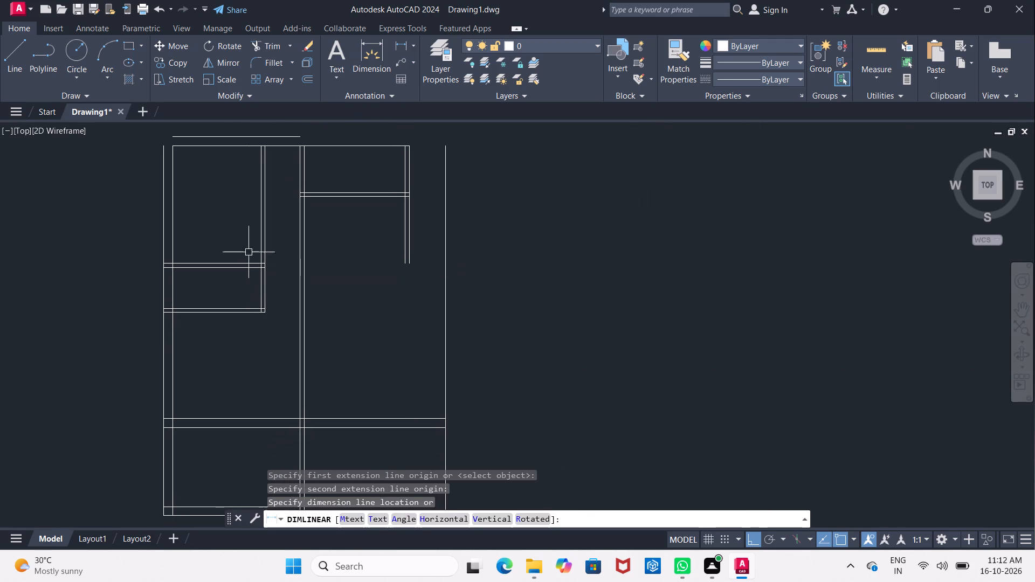
Measure the clear height of the small room directly below the upper left room with a temporary linear dimension.
{"action": "left_click", "coordinate": [396, 44]}
{"action": "scroll", "coordinate": [249, 276], "scroll_direction": "up", "scroll_amount": 2}
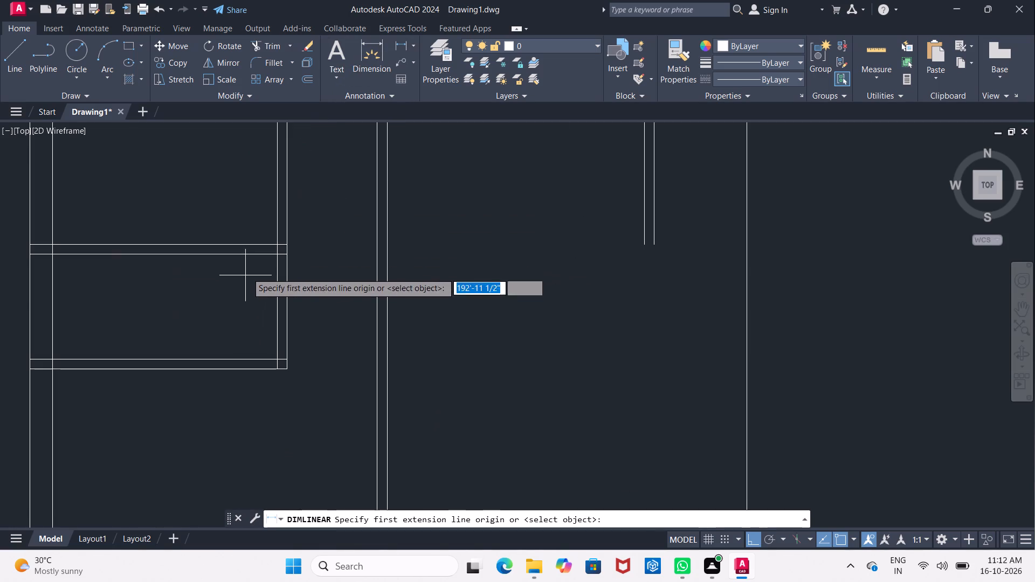
{"action": "left_click", "coordinate": [275, 257]}
{"action": "left_click", "coordinate": [276, 356]}
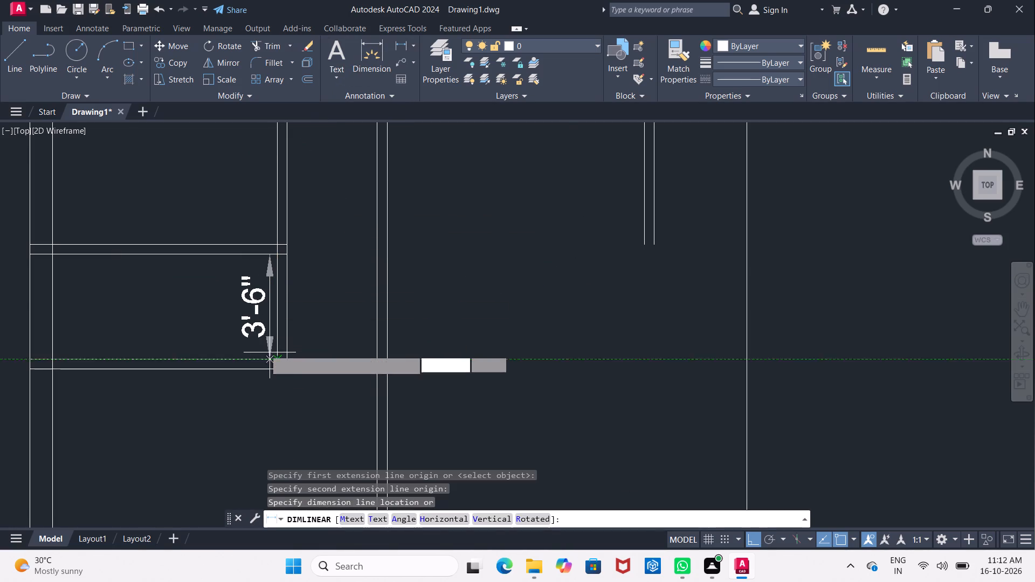
{"action": "middle_click_drag", "start_coordinate": [260, 345], "coordinate": [258, 257]}
{"action": "key", "text": "Escape"}
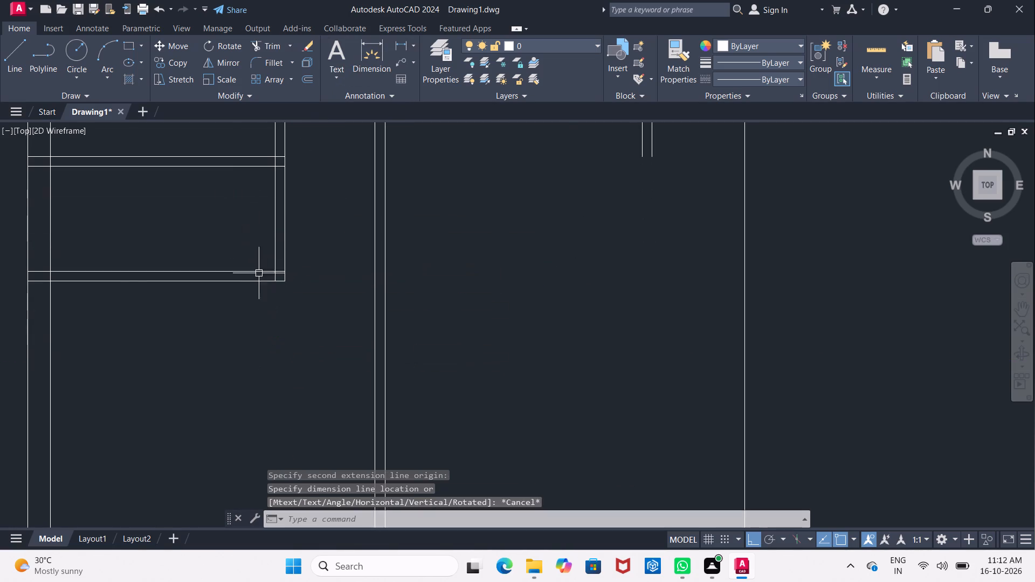
Measure the vertical distance from the small left room's lower wall to the horizontal 9" wall below it.
{"action": "middle_click_drag", "start_coordinate": [282, 286], "coordinate": [285, 260]}
{"action": "scroll", "coordinate": [282, 285], "scroll_direction": "down", "scroll_amount": 1}
{"action": "left_click", "coordinate": [399, 47]}
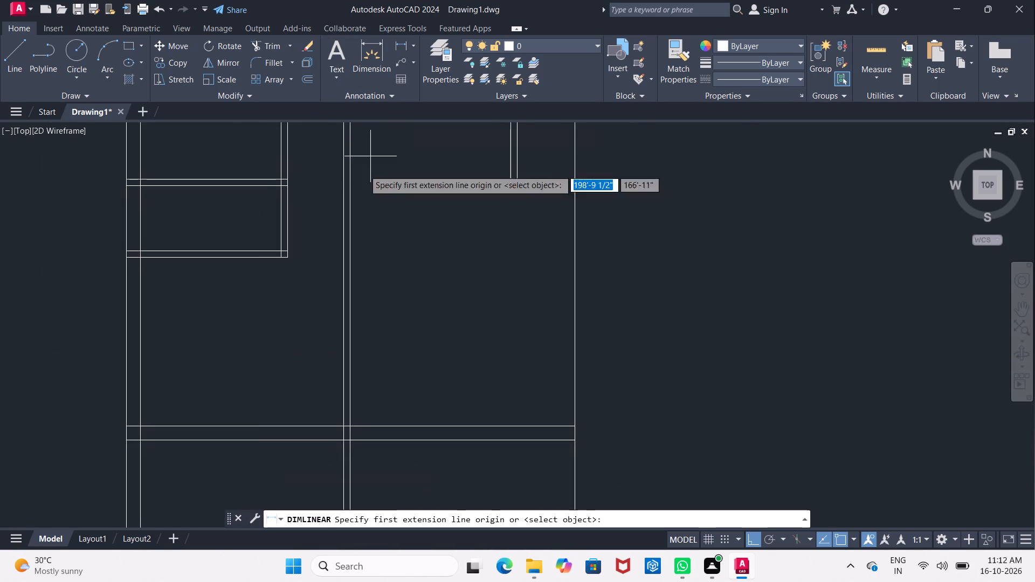
{"action": "left_click", "coordinate": [280, 258]}
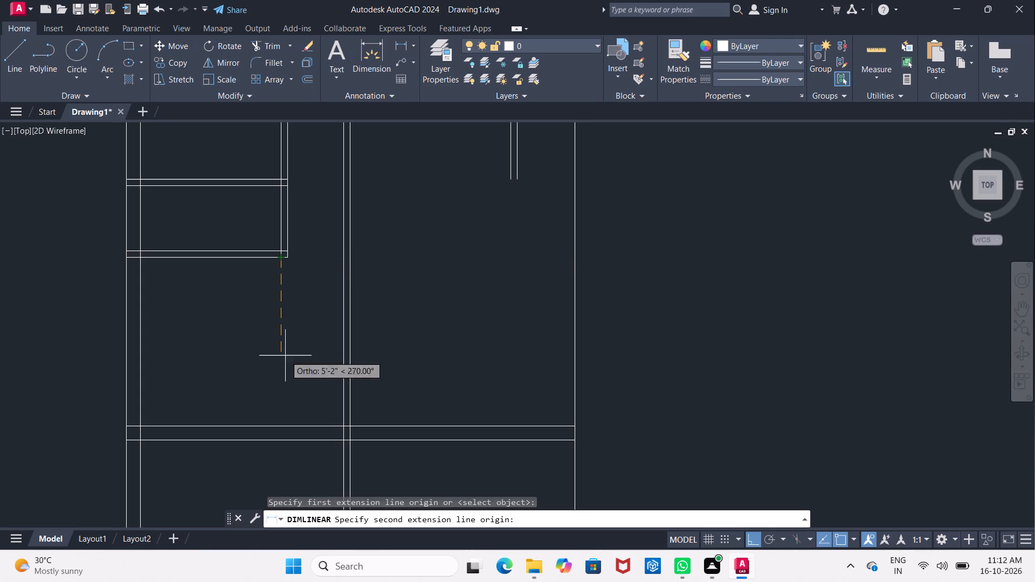
{"action": "left_click", "coordinate": [282, 427]}
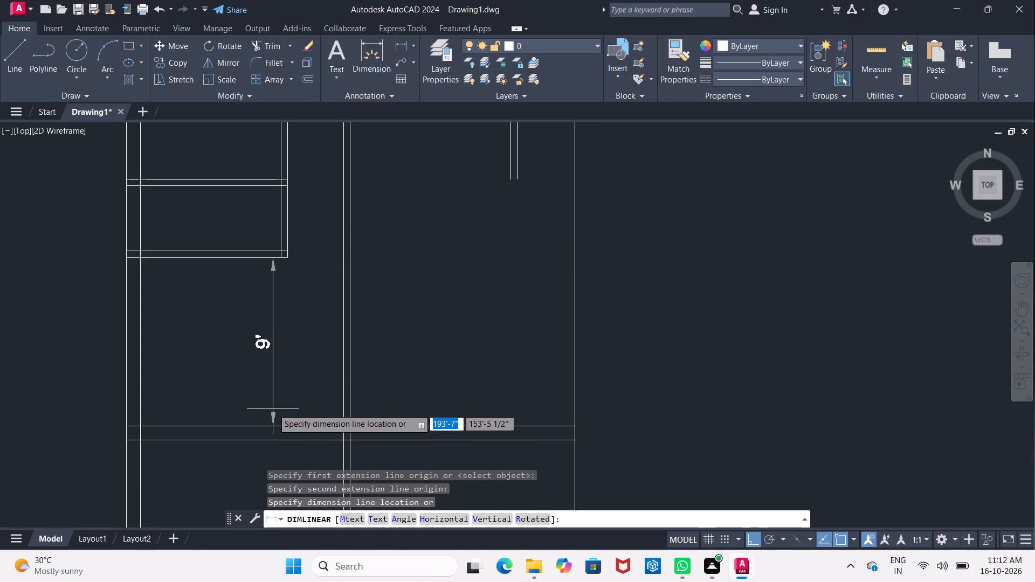
{"action": "middle_click_drag", "start_coordinate": [272, 379], "coordinate": [251, 310]}
{"action": "scroll", "coordinate": [271, 377], "scroll_direction": "down", "scroll_amount": 1}
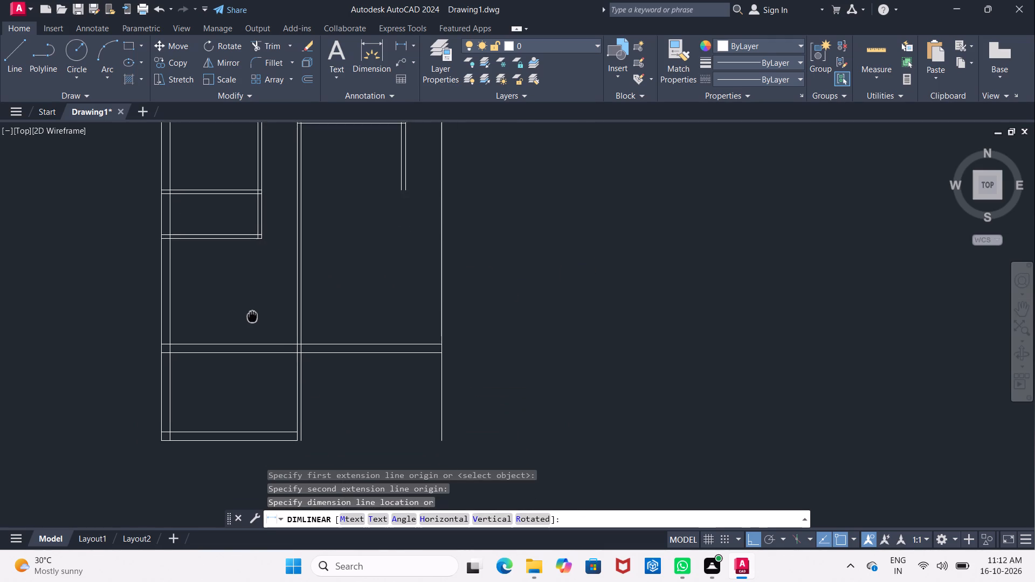
{"action": "middle_click_drag", "start_coordinate": [251, 310], "coordinate": [250, 302]}
{"action": "key", "text": "Escape"}
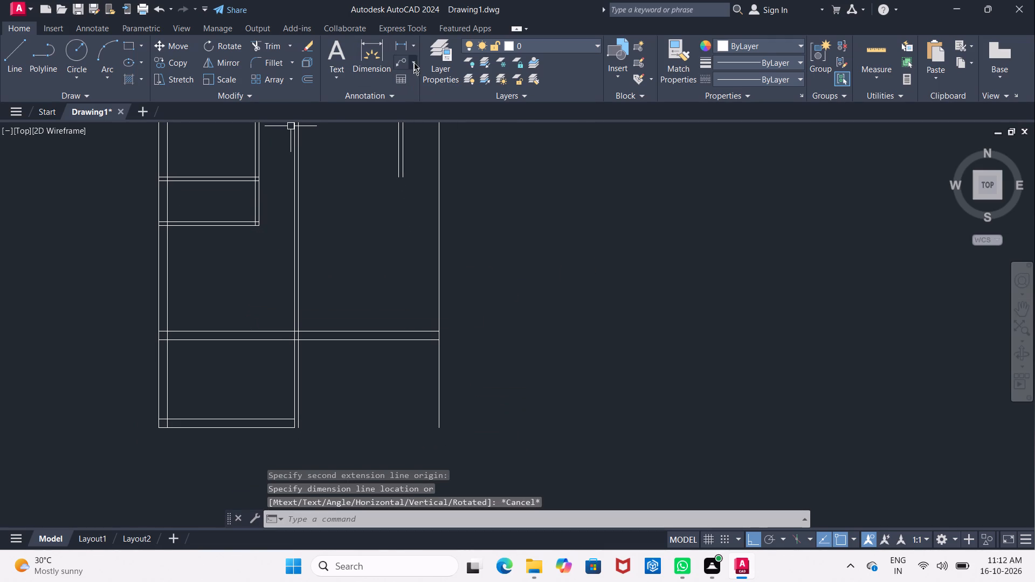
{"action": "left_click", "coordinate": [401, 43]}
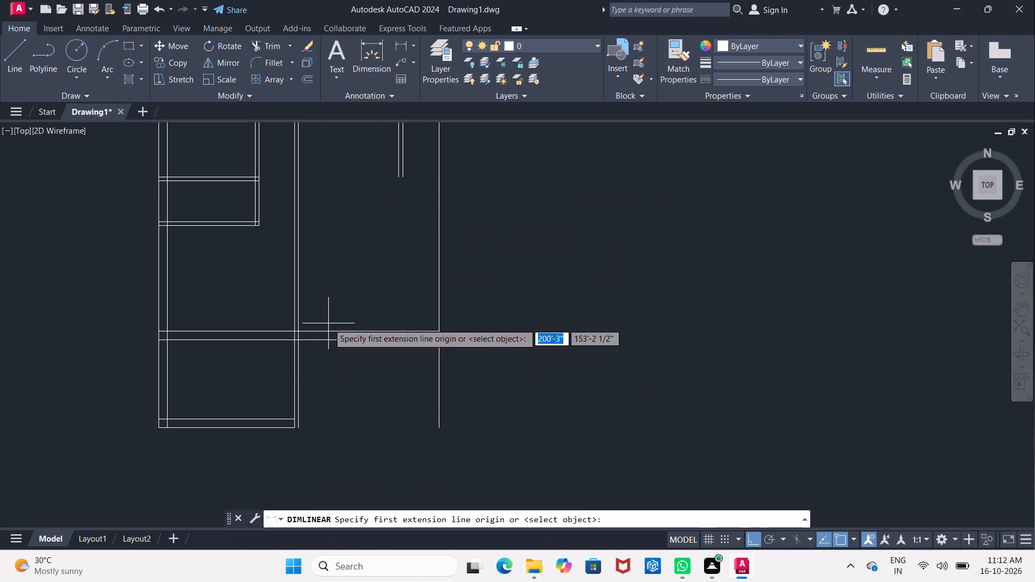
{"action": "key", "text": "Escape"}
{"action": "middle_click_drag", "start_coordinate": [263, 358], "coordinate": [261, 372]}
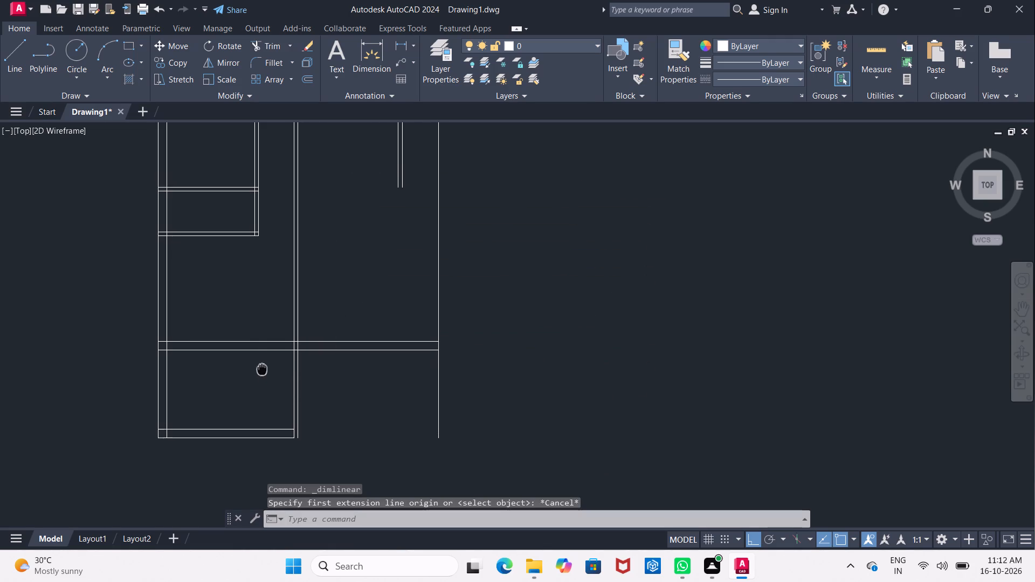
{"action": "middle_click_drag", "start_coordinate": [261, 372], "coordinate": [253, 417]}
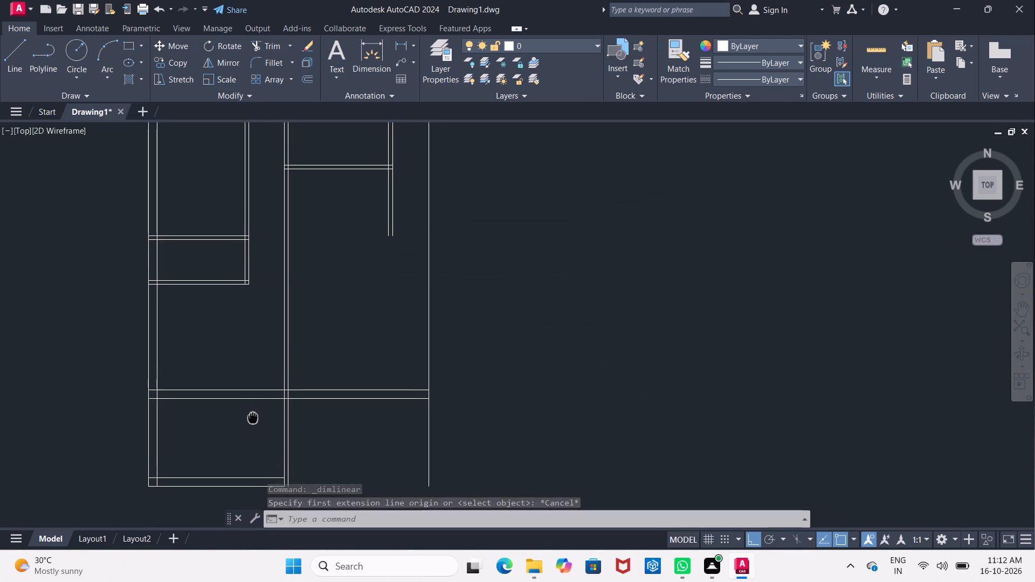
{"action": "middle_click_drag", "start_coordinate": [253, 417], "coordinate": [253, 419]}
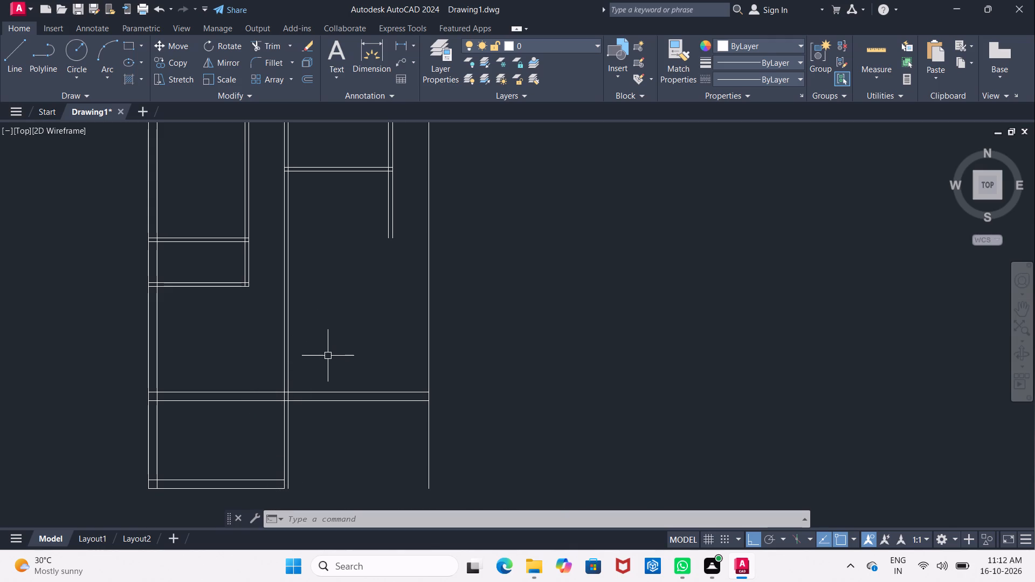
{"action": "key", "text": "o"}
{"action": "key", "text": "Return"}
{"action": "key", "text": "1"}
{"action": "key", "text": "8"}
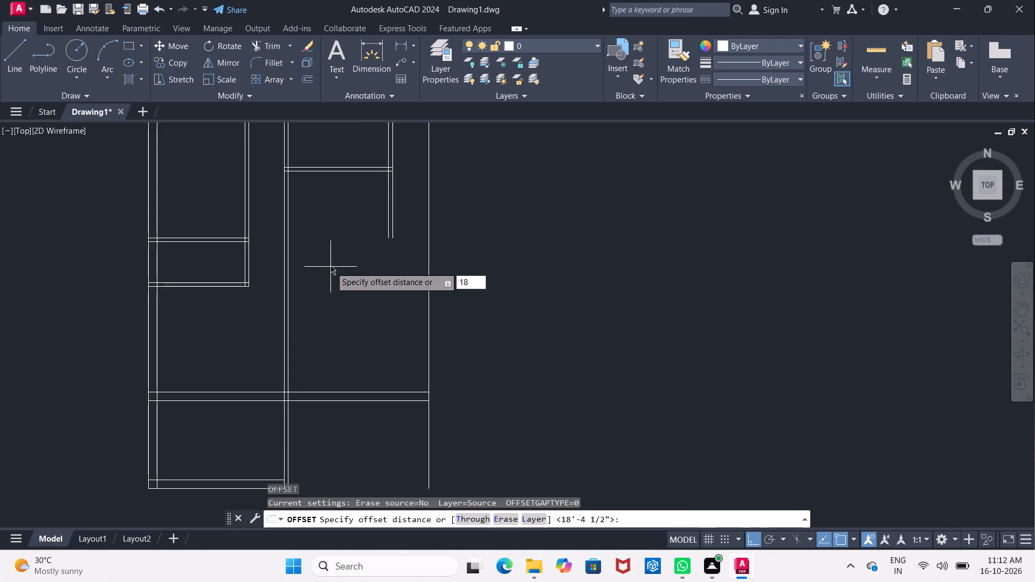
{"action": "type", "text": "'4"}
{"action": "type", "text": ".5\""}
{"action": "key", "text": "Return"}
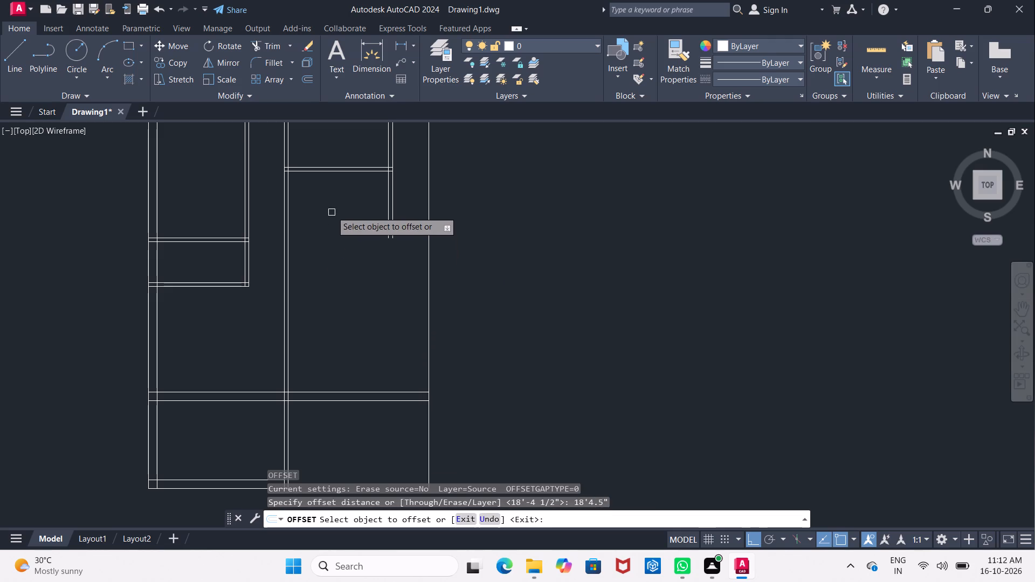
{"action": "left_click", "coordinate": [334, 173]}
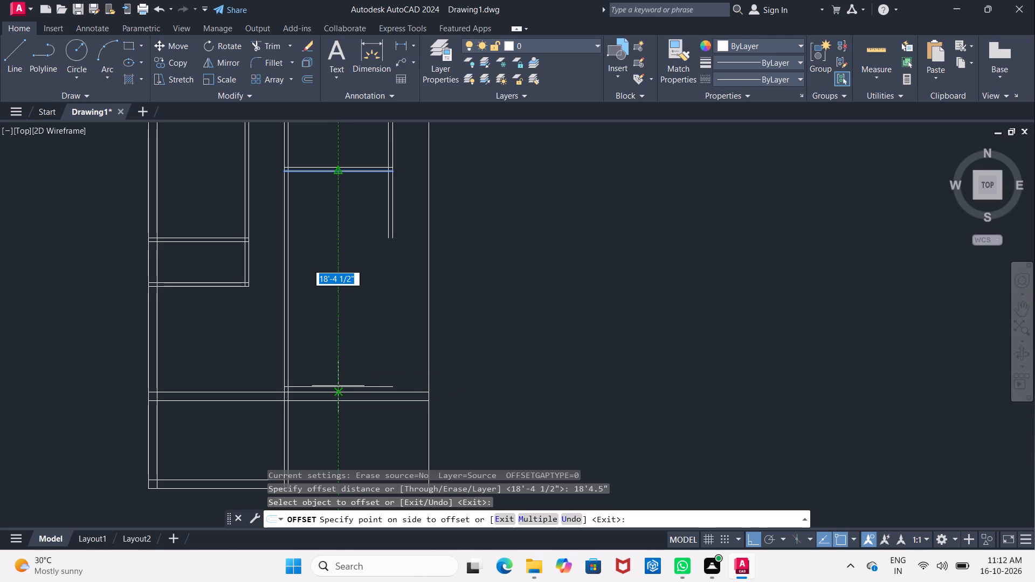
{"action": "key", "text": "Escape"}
Measure the clear height between the top line and the horizontal 4" partition of the upper right room.
{"action": "middle_click_drag", "start_coordinate": [348, 362], "coordinate": [339, 401]}
{"action": "left_click", "coordinate": [400, 44]}
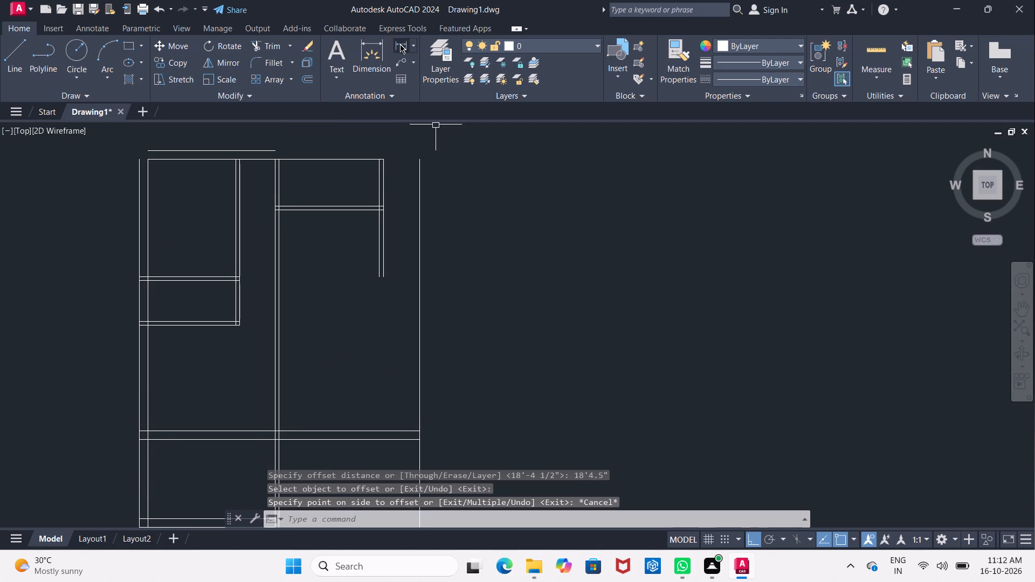
{"action": "left_click", "coordinate": [376, 159]}
{"action": "left_click", "coordinate": [379, 204]}
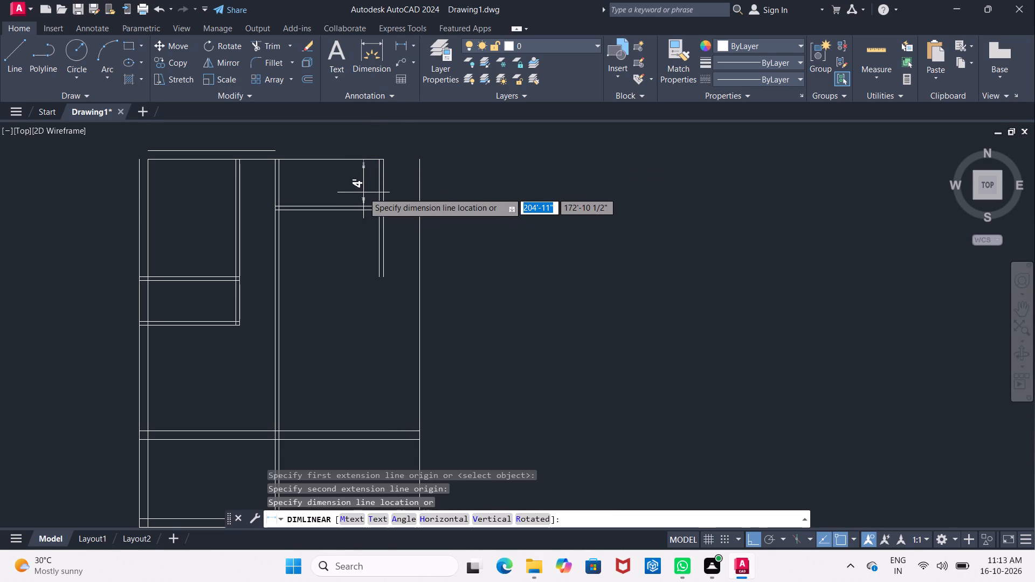
{"action": "key", "text": "Escape"}
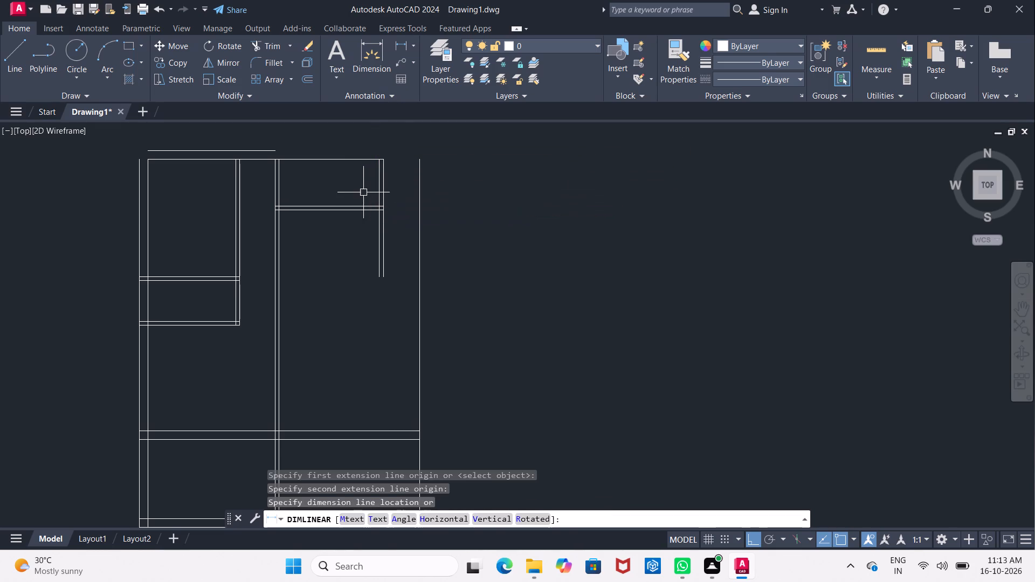
Measure the width of the right space along the horizontal 9" wall, from the middle partition to the rightmost vertical line.
{"action": "scroll", "coordinate": [363, 192], "scroll_direction": "down", "scroll_amount": 1}
{"action": "scroll", "coordinate": [364, 309], "scroll_direction": "up", "scroll_amount": 1}
{"action": "middle_click_drag", "start_coordinate": [364, 309], "coordinate": [360, 245]}
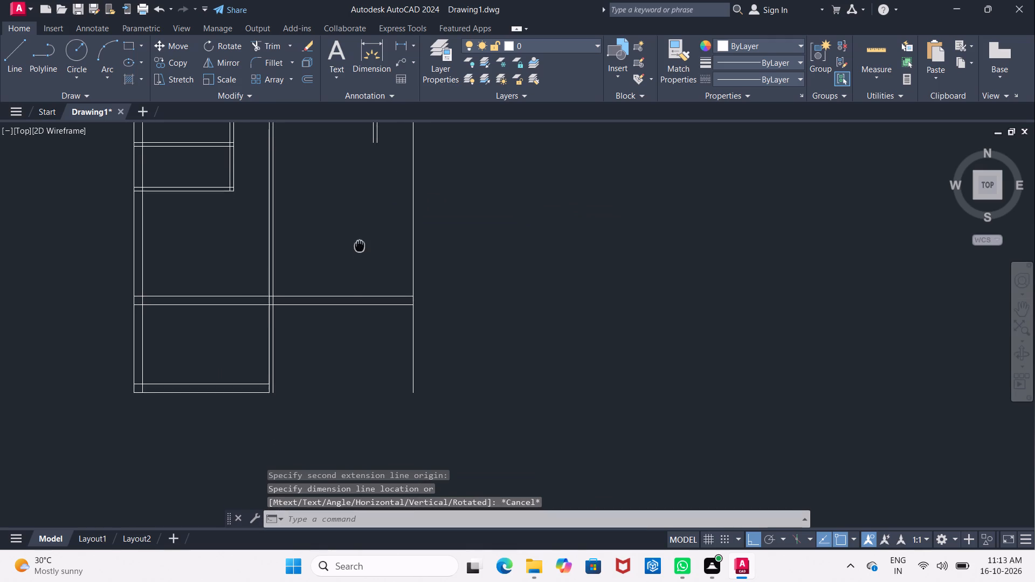
{"action": "middle_click_drag", "start_coordinate": [360, 245], "coordinate": [328, 286]}
{"action": "scroll", "coordinate": [356, 283], "scroll_direction": "down", "scroll_amount": 1}
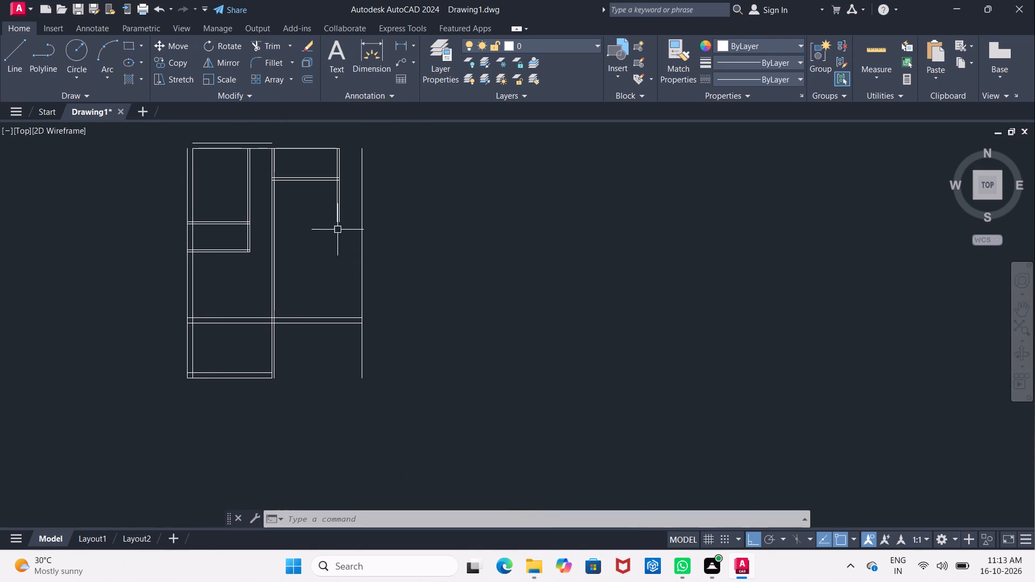
{"action": "scroll", "coordinate": [341, 227], "scroll_direction": "up", "scroll_amount": 1}
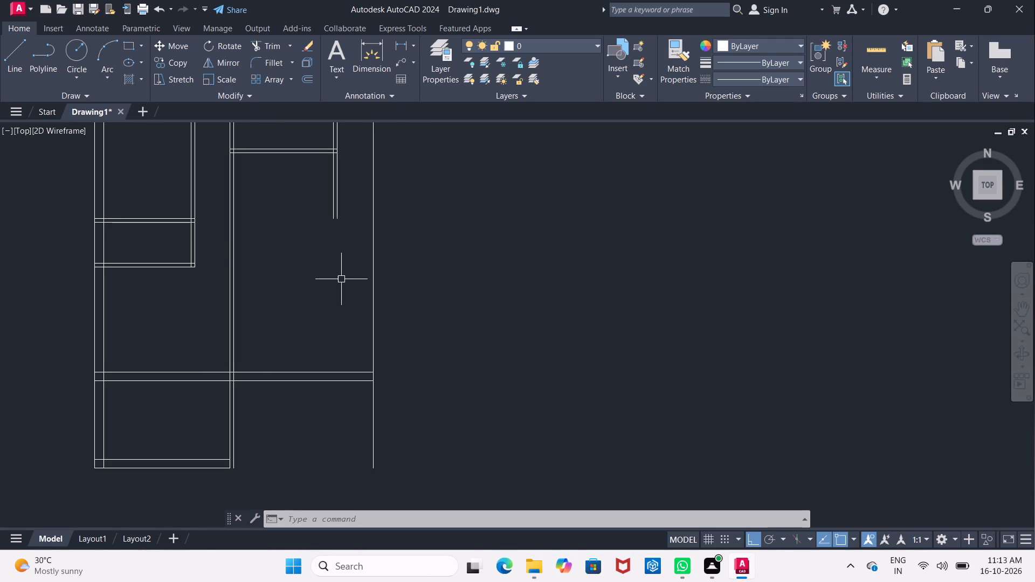
{"action": "scroll", "coordinate": [341, 279], "scroll_direction": "down", "scroll_amount": 1}
{"action": "middle_click_drag", "start_coordinate": [341, 279], "coordinate": [332, 267]}
{"action": "left_click", "coordinate": [403, 50]}
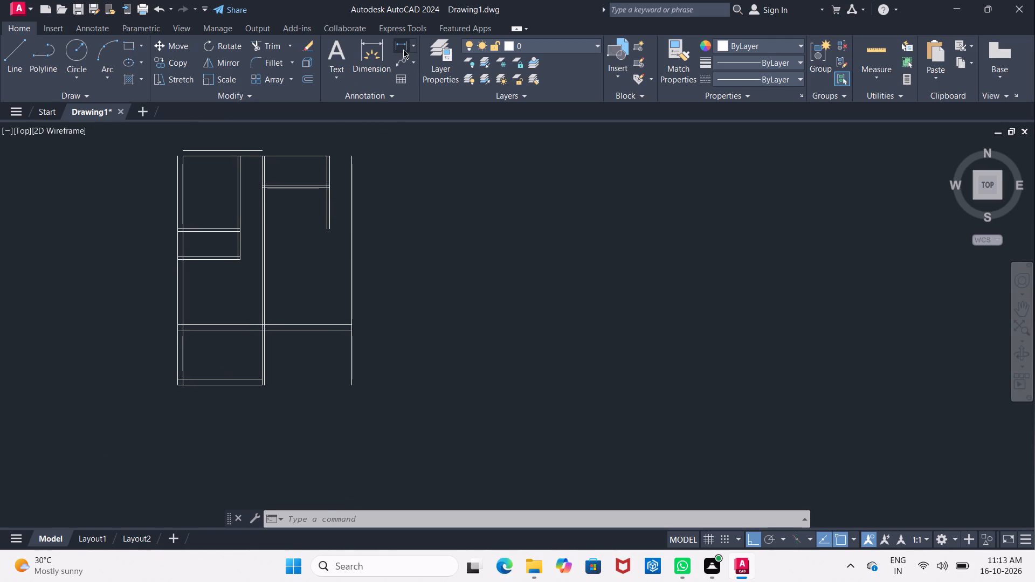
{"action": "scroll", "coordinate": [271, 322], "scroll_direction": "up", "scroll_amount": 3}
{"action": "left_click", "coordinate": [241, 333]}
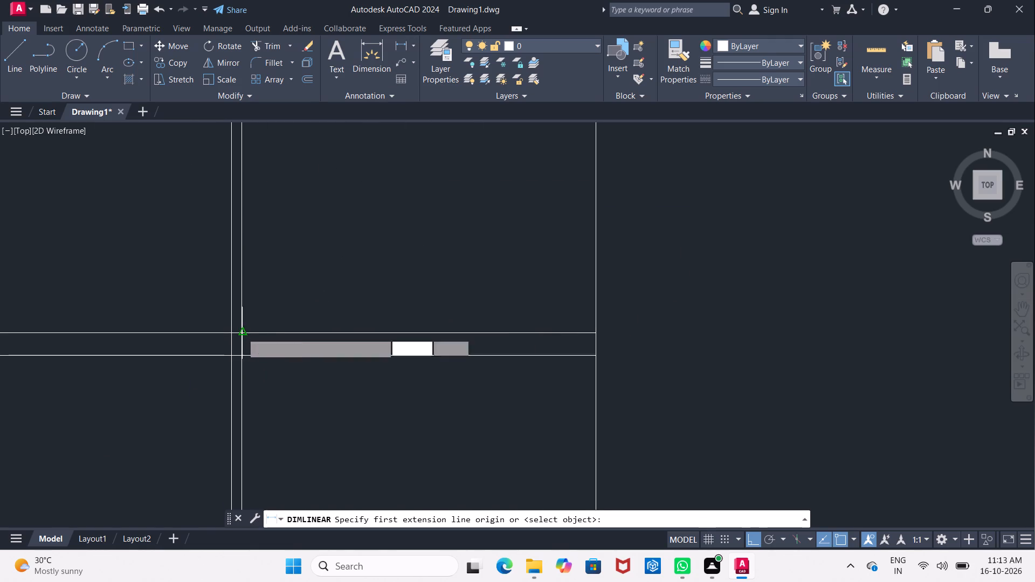
{"action": "left_click", "coordinate": [595, 334]}
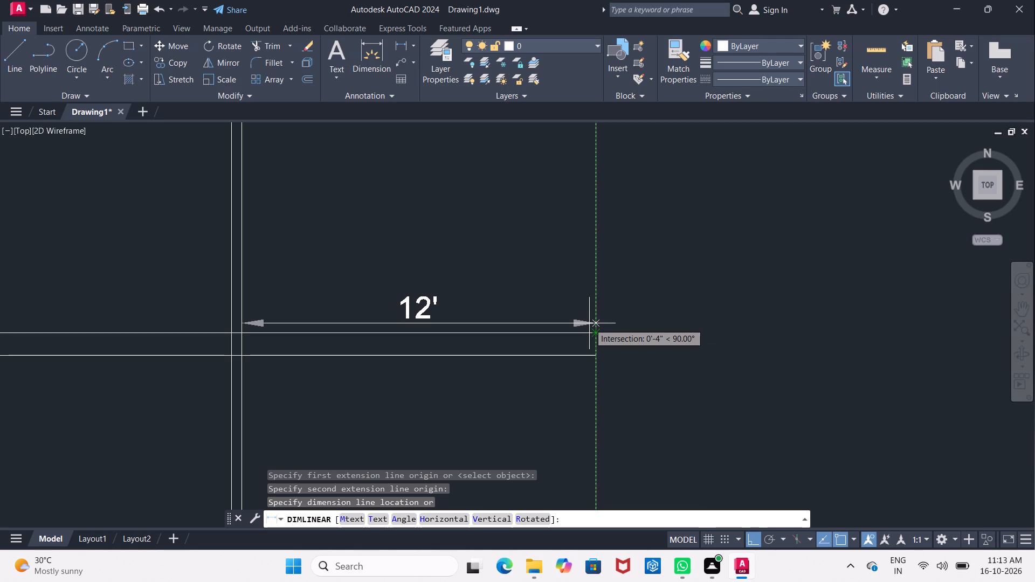
{"action": "key", "text": "Escape"}
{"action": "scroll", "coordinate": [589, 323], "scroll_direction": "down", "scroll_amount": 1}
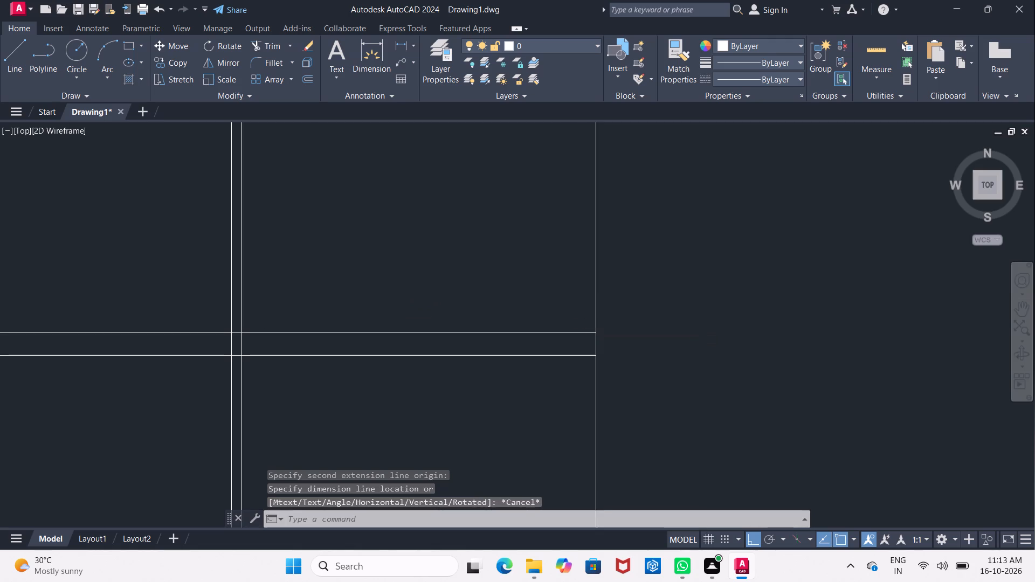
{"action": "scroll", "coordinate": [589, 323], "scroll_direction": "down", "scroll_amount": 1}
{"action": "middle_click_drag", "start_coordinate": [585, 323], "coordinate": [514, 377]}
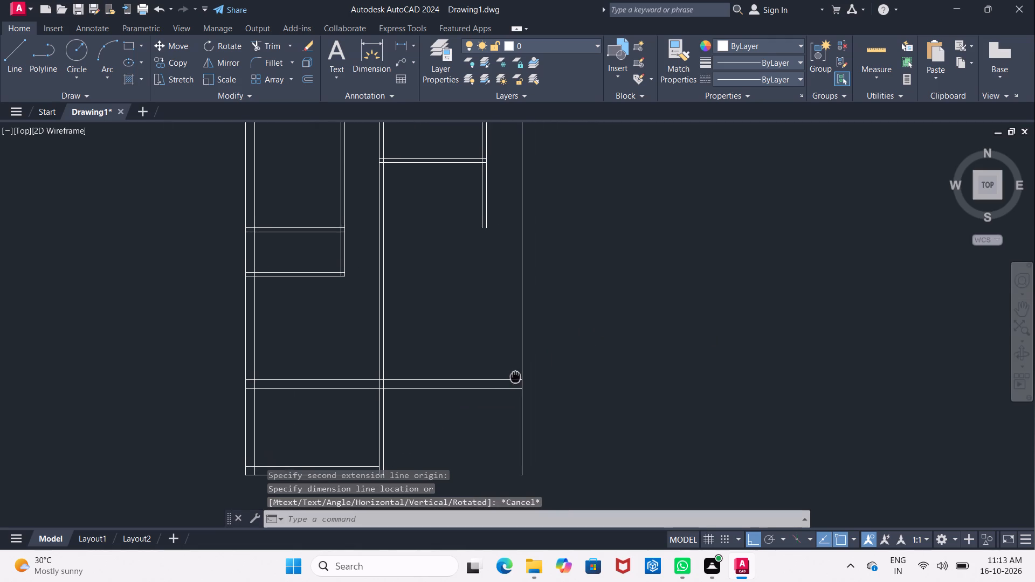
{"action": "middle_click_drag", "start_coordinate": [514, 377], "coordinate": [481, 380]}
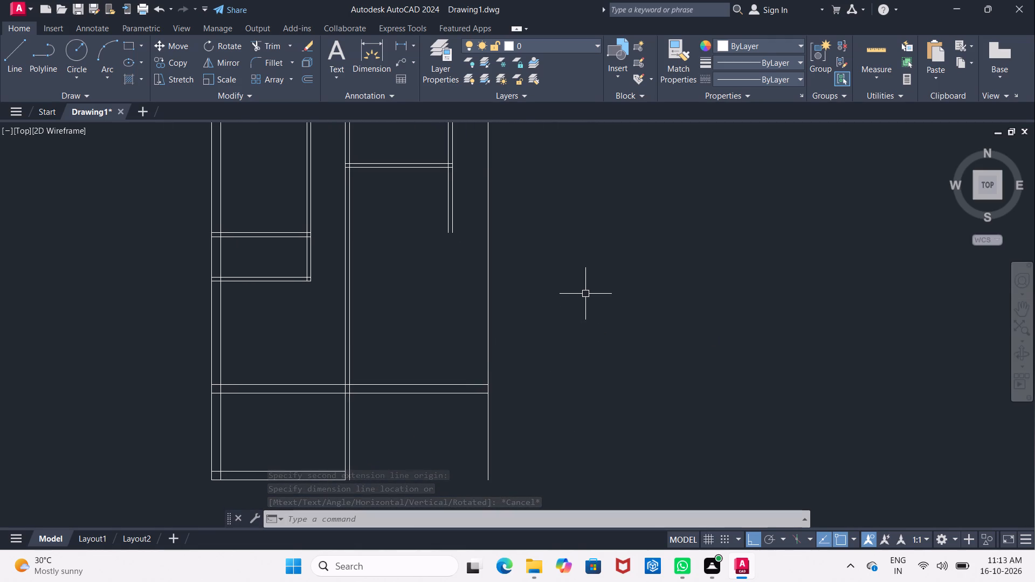
Offset the rightmost vertical line 9" outward to form the right wall of the right space.
{"action": "key", "text": "Escape"}
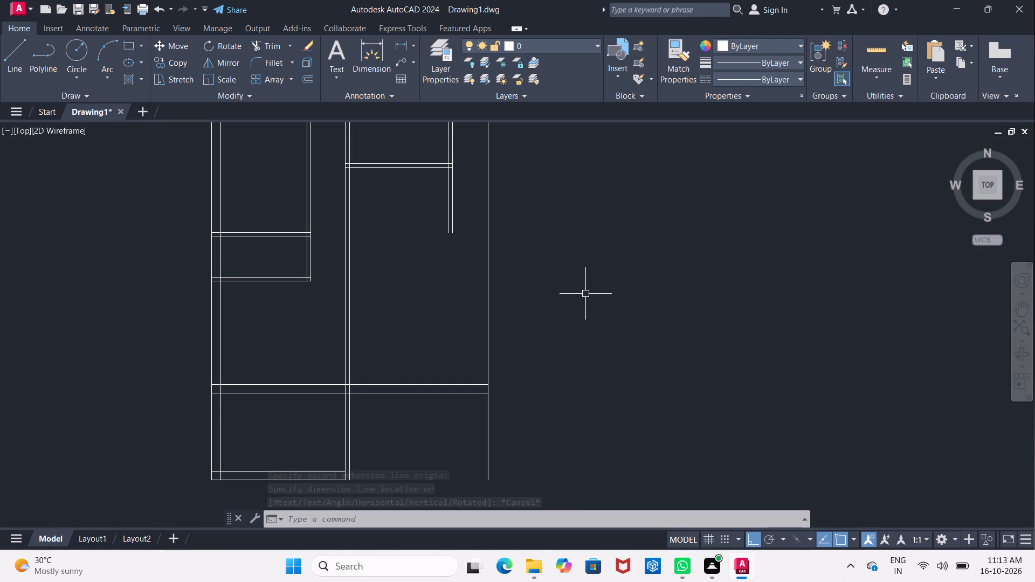
{"action": "key", "text": "o"}
{"action": "key", "text": "Return"}
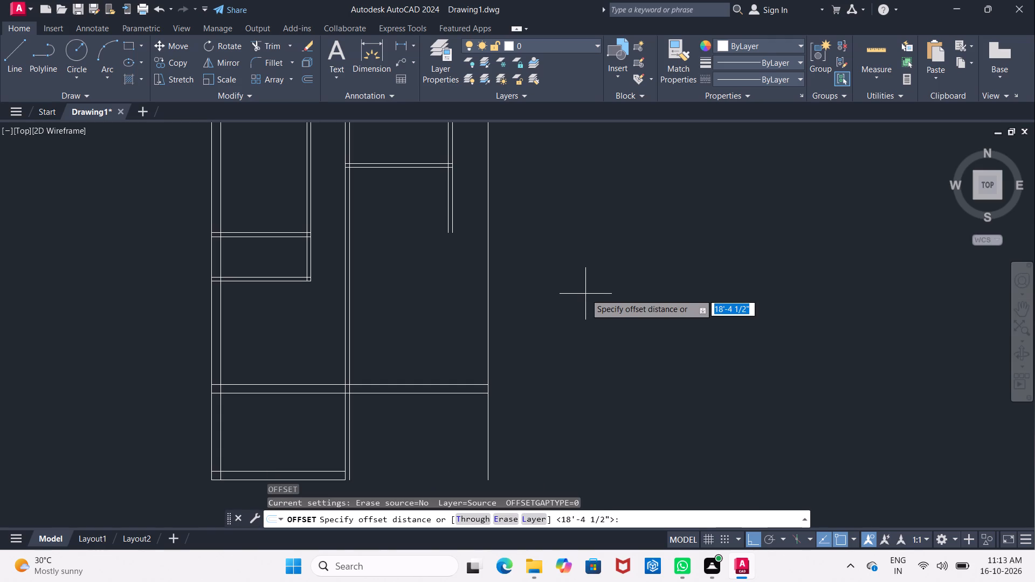
{"action": "type", "text": "9\""}
{"action": "key", "text": "Return"}
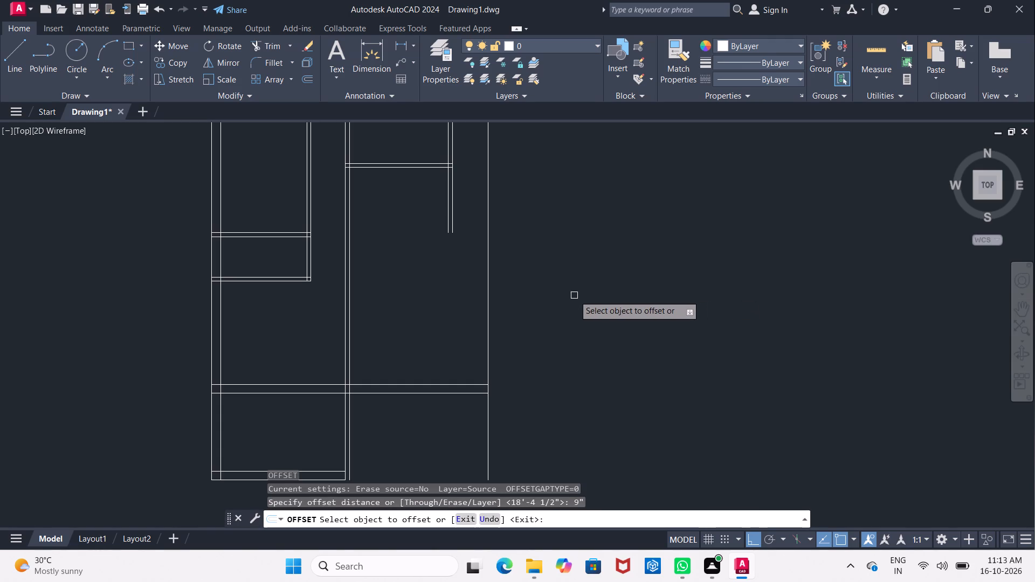
{"action": "left_click", "coordinate": [486, 331]}
{"action": "left_click", "coordinate": [546, 327]}
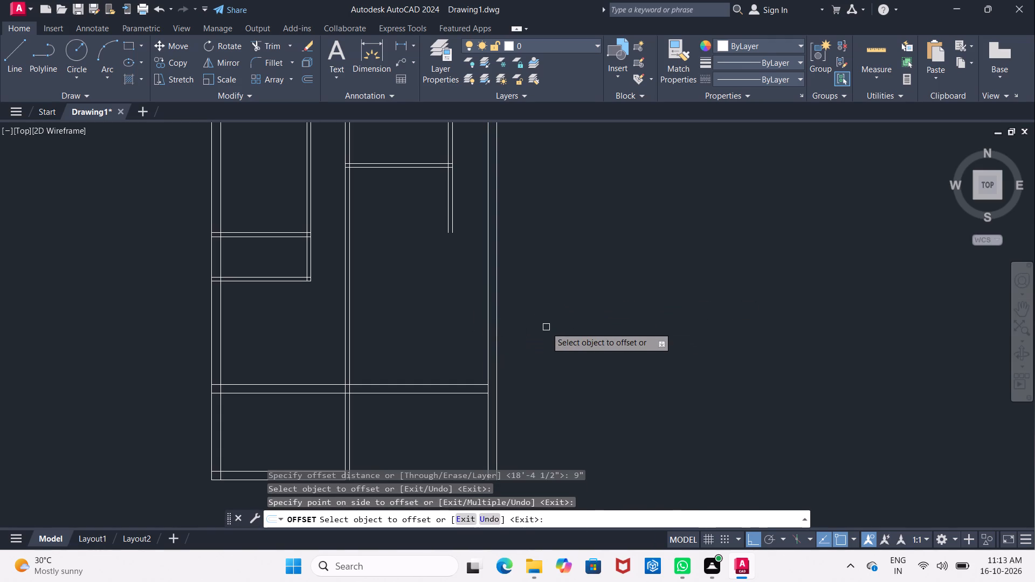
{"action": "key", "text": "Return"}
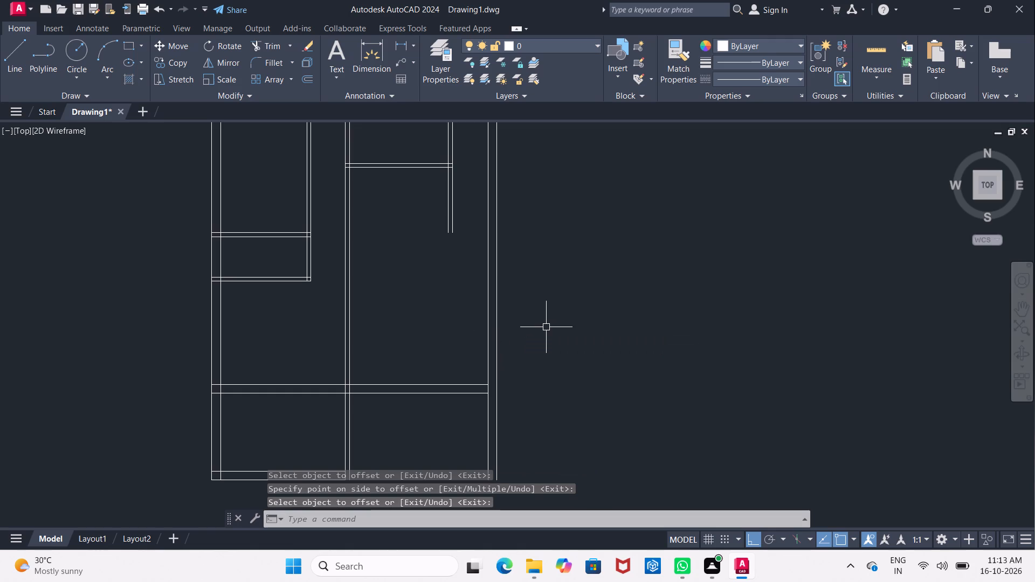
Offset the outer line of that right wall 9'3" outward to set the width of another space.
{"action": "key", "text": "Return"}
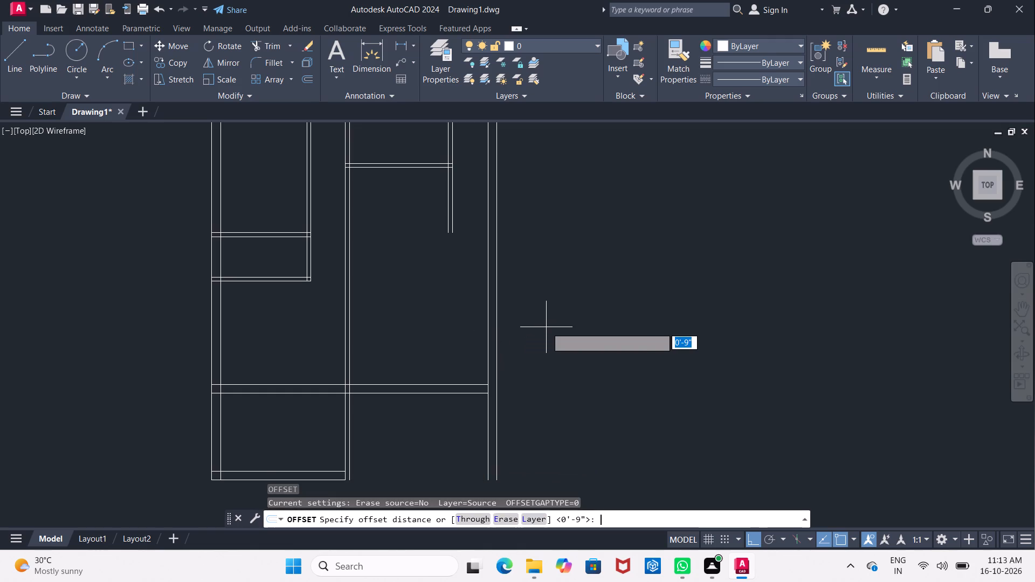
{"action": "type", "text": "9'3"}
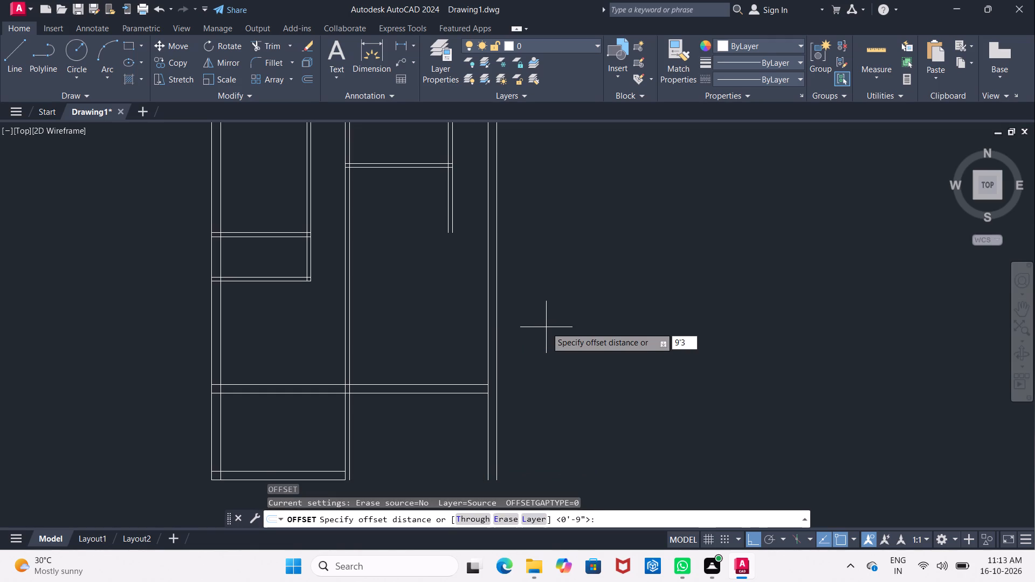
{"action": "key", "text": "shift+quotedbl"}
{"action": "key", "text": "Return"}
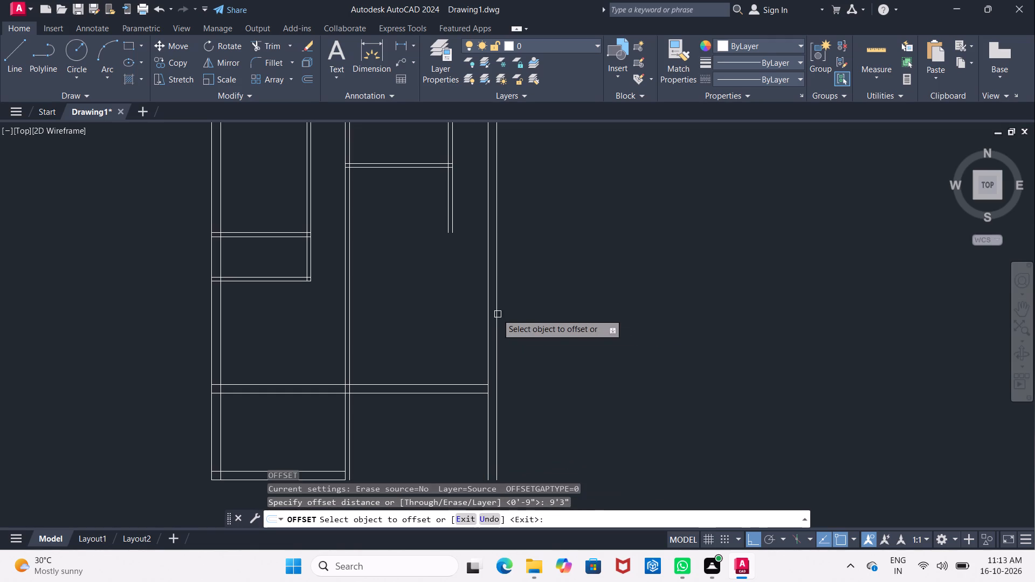
{"action": "left_click", "coordinate": [497, 334]}
{"action": "left_click", "coordinate": [561, 351]}
{"action": "key", "text": "Escape"}
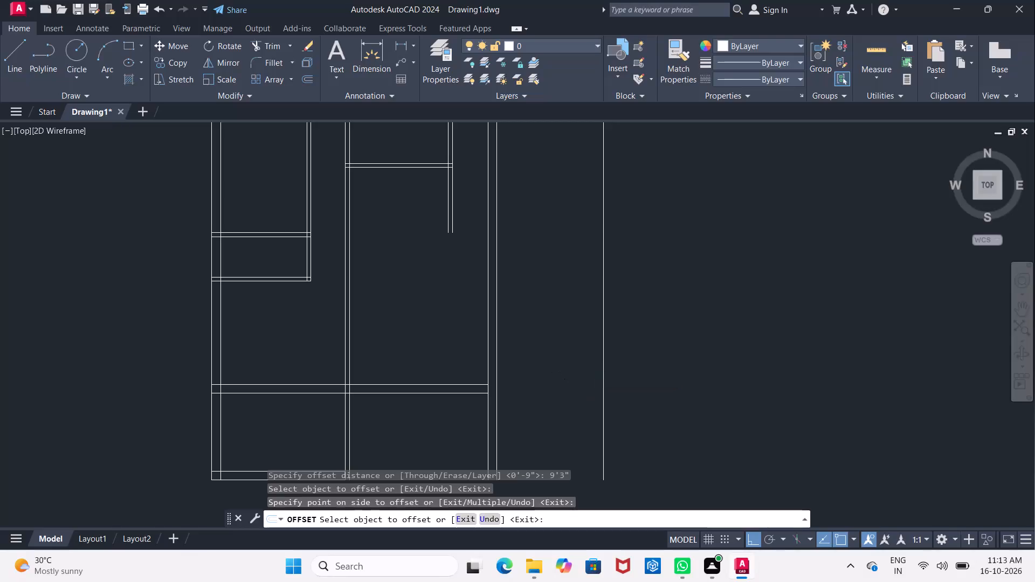
Extend both lines of the horizontal 9" wall across the added space to the new rightmost vertical line.
{"action": "type", "text": "EX"}
{"action": "left_click", "coordinate": [587, 401]}
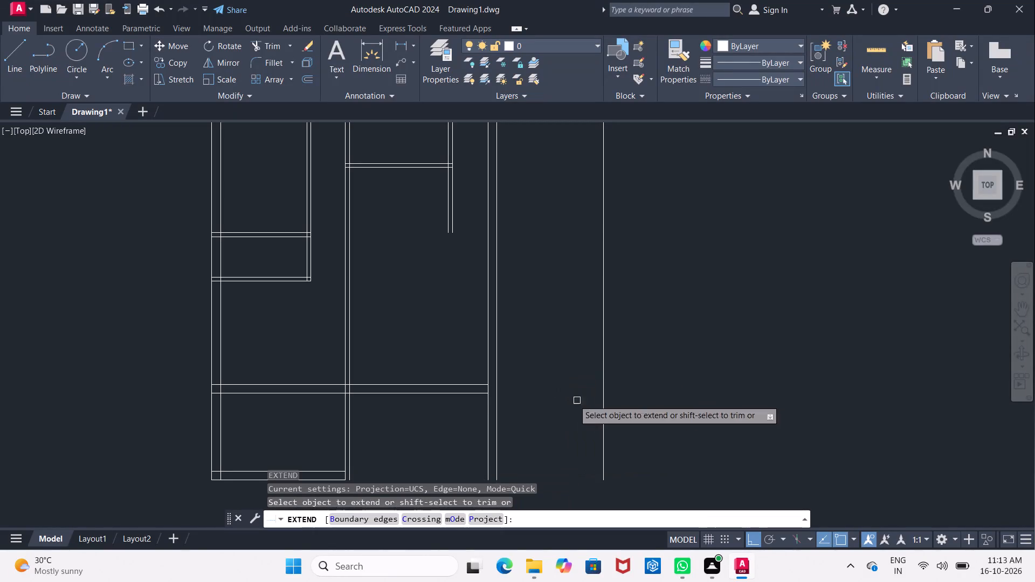
{"action": "left_click", "coordinate": [432, 386]}
{"action": "double_click", "coordinate": [447, 393]}
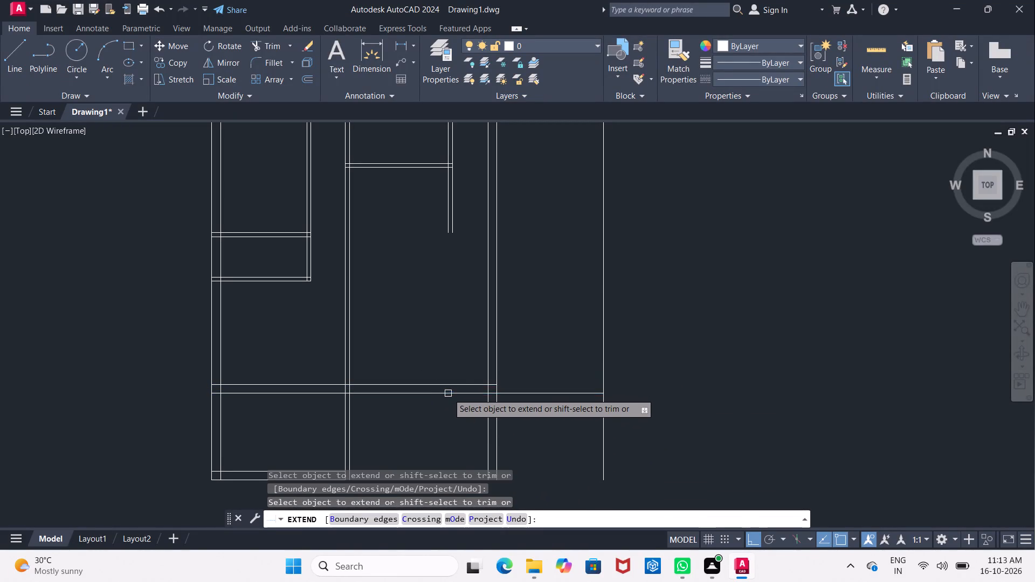
{"action": "left_click", "coordinate": [455, 394]}
{"action": "left_click", "coordinate": [458, 381]}
{"action": "left_click", "coordinate": [459, 385]}
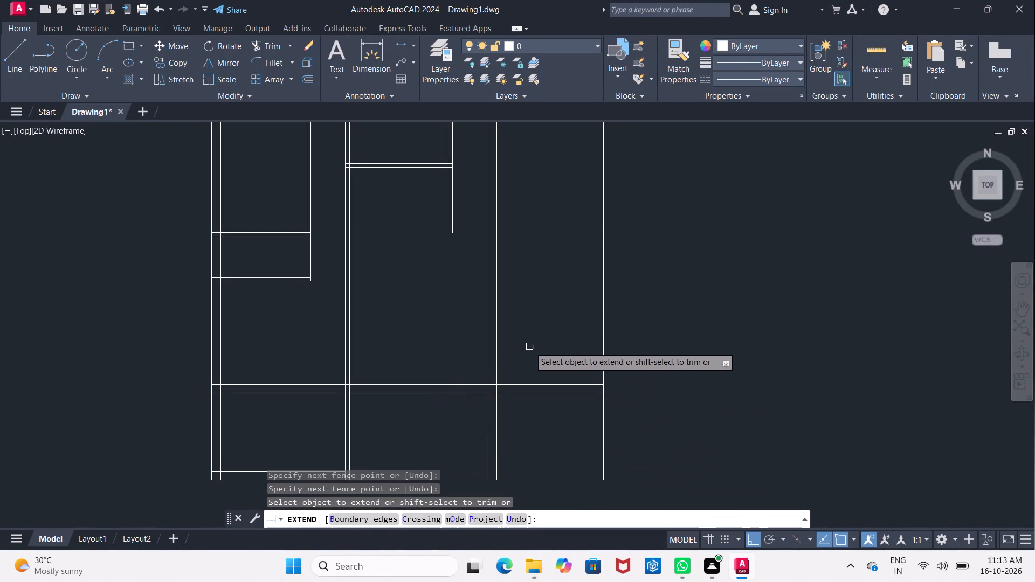
{"action": "middle_click_drag", "start_coordinate": [532, 347], "coordinate": [477, 340]}
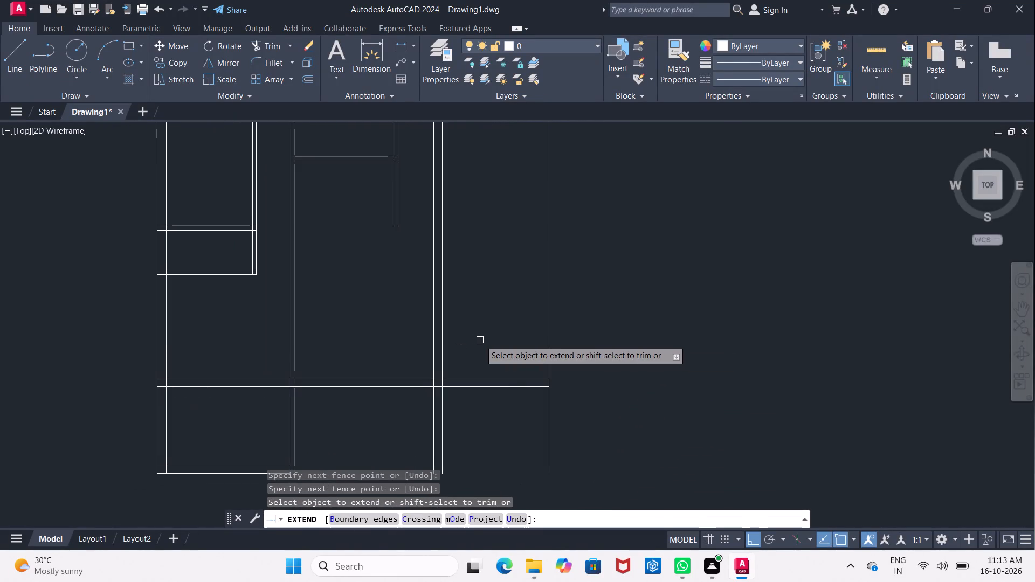
{"action": "key", "text": "Return"}
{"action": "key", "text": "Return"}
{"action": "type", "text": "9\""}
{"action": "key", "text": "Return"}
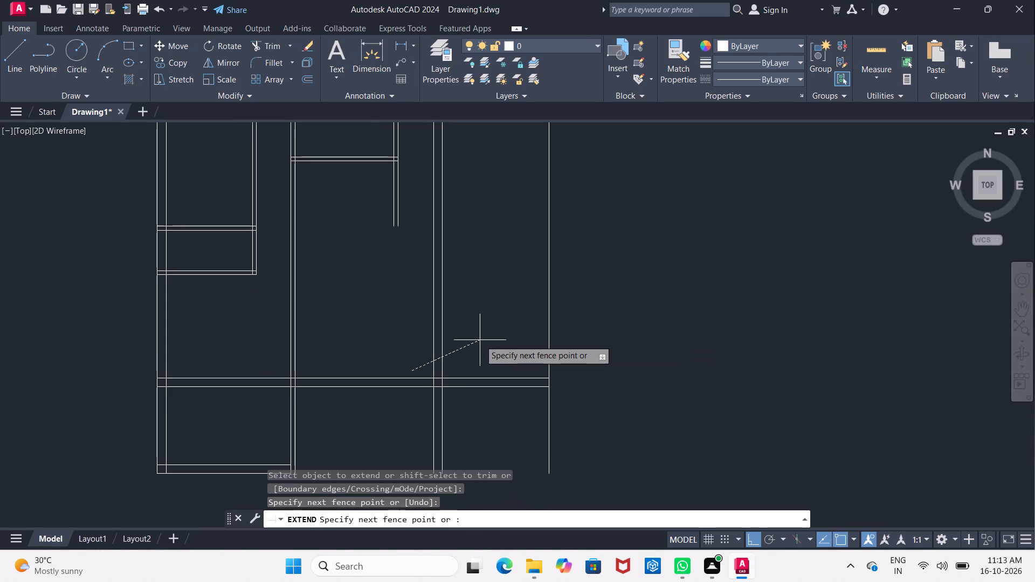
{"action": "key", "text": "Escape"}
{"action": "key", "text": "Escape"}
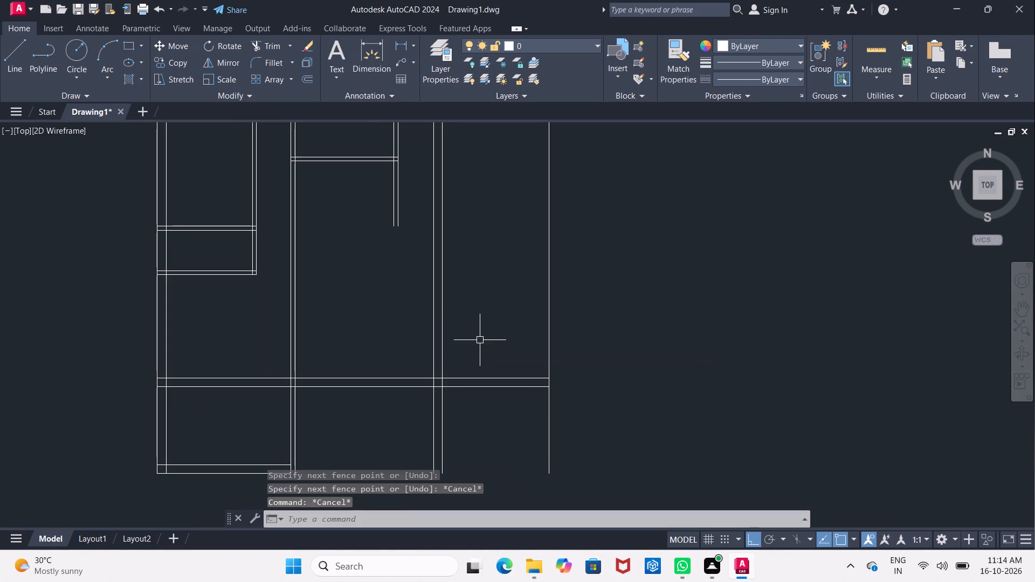
Offset the new rightmost vertical line 9" outward to form the outer right wall.
{"action": "key", "text": "o"}
{"action": "key", "text": "Return"}
{"action": "type", "text": "9\""}
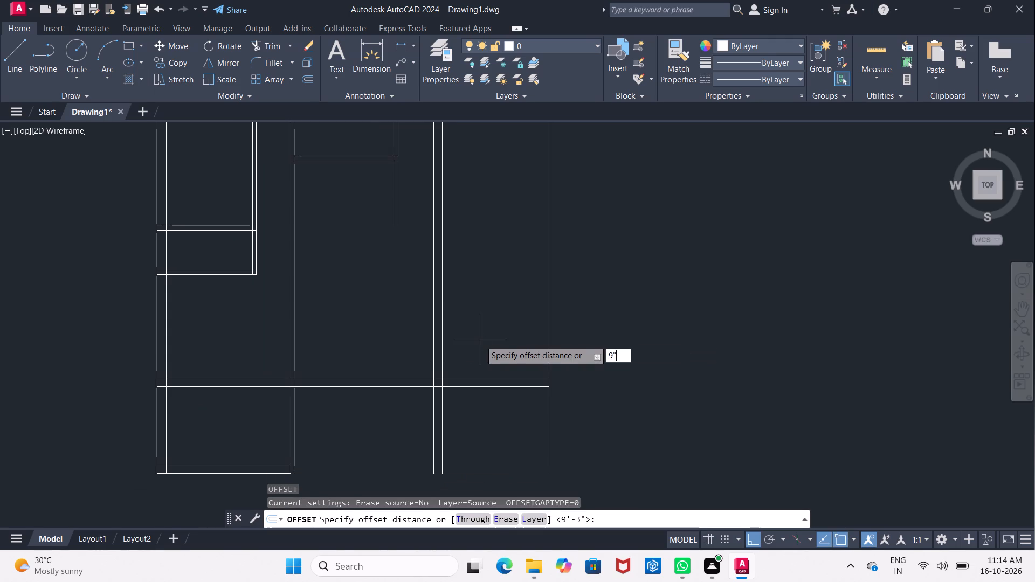
{"action": "key", "text": "Return"}
{"action": "left_click", "coordinate": [546, 329]}
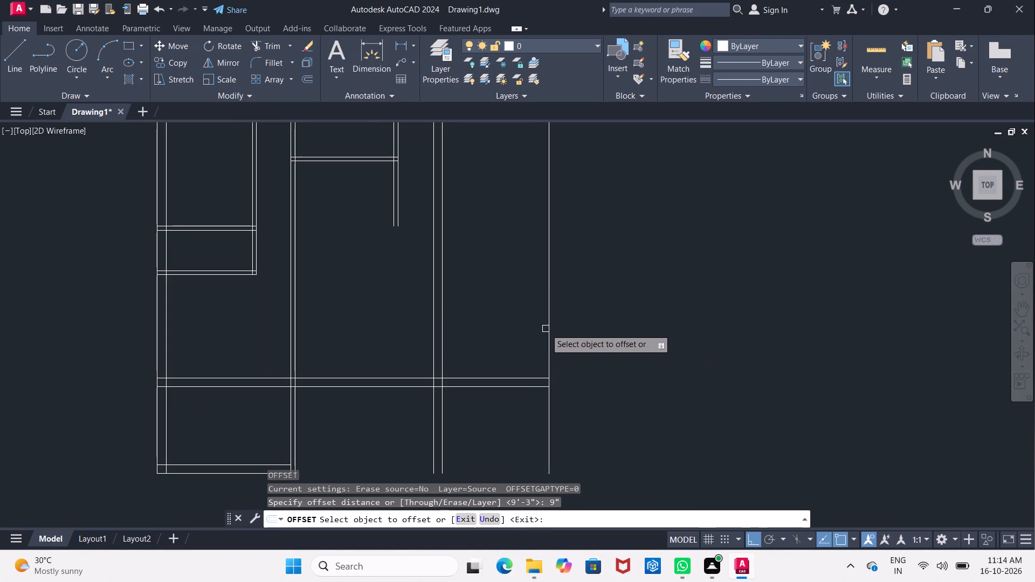
{"action": "left_click", "coordinate": [617, 347]}
{"action": "middle_click_drag", "start_coordinate": [620, 362], "coordinate": [651, 253]}
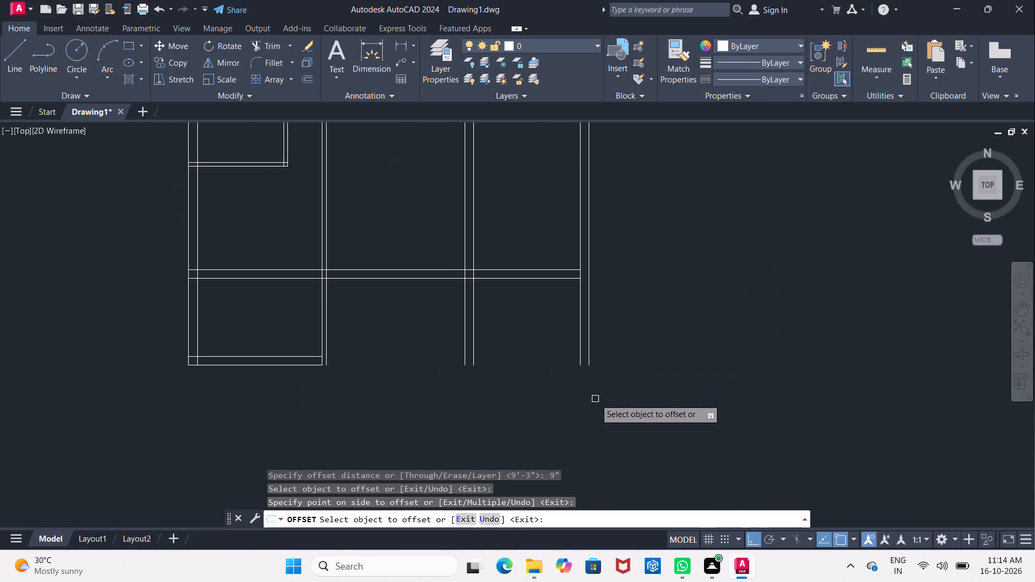
{"action": "key", "text": "Escape"}
Extend the inner line of the plan's bottom wall across all the spaces to the outermost right line.
{"action": "key", "text": "e"}
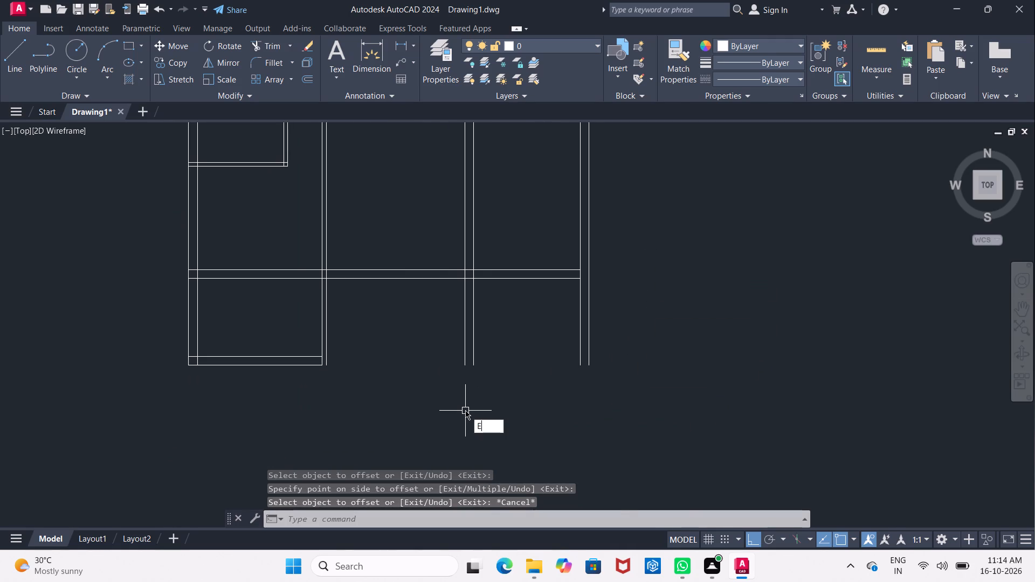
{"action": "key", "text": "x"}
{"action": "left_click", "coordinate": [521, 440]}
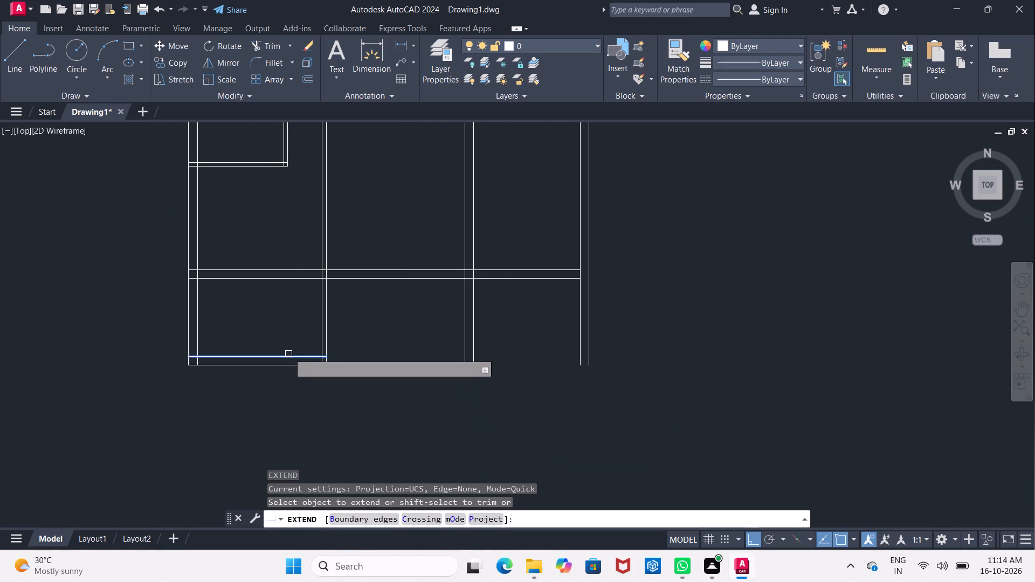
{"action": "left_click", "coordinate": [288, 355]}
{"action": "double_click", "coordinate": [298, 356]}
{"action": "left_click", "coordinate": [301, 356]}
{"action": "left_click", "coordinate": [312, 356]}
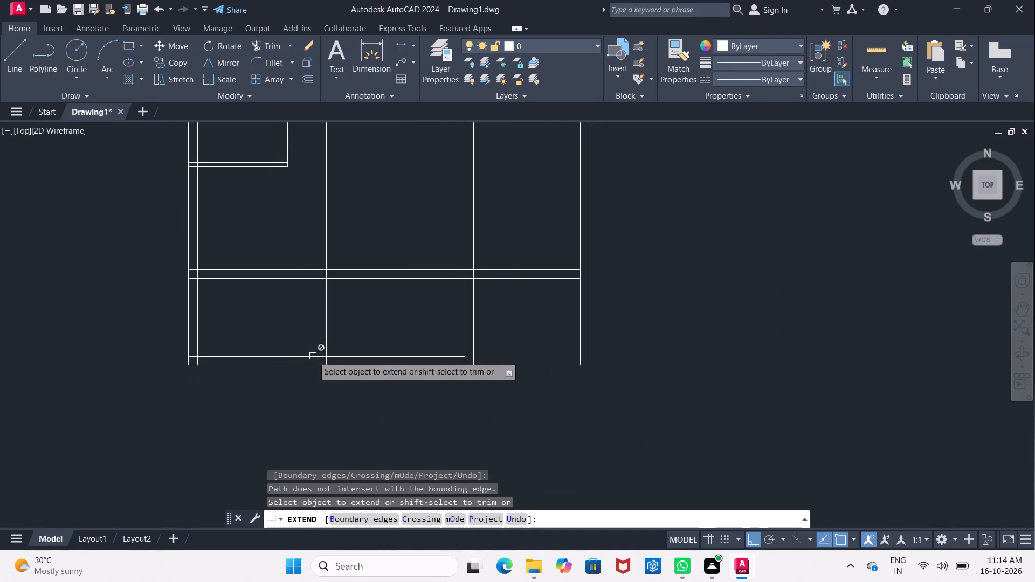
{"action": "left_click", "coordinate": [398, 356]}
{"action": "left_click", "coordinate": [410, 356]}
{"action": "left_click", "coordinate": [413, 355]}
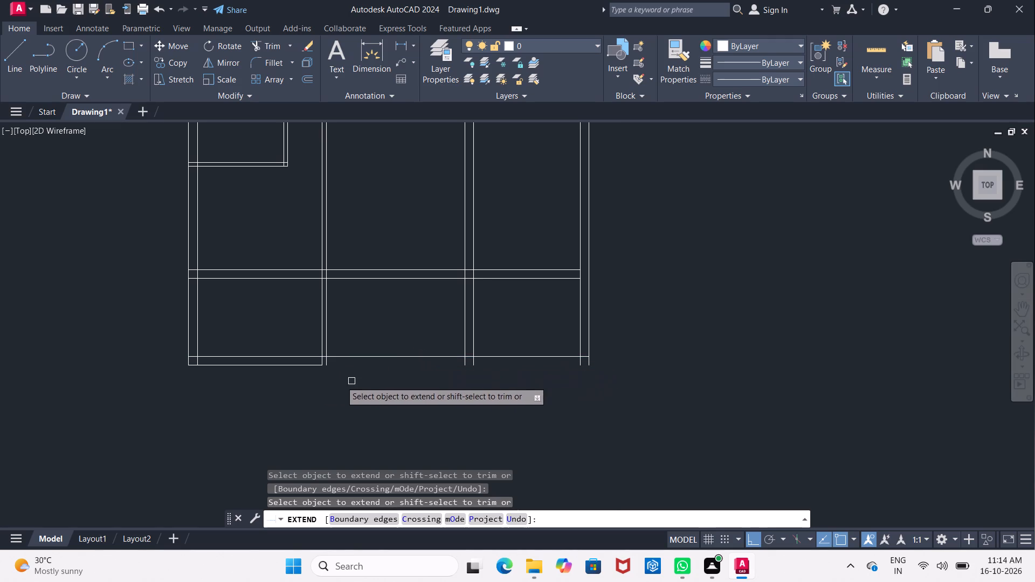
Extend the outer line of the plan's bottom wall to the outermost right line, closing the lower right corner.
{"action": "left_click", "coordinate": [301, 366]}
{"action": "double_click", "coordinate": [309, 366]}
{"action": "scroll", "coordinate": [319, 370], "scroll_direction": "up", "scroll_amount": 2}
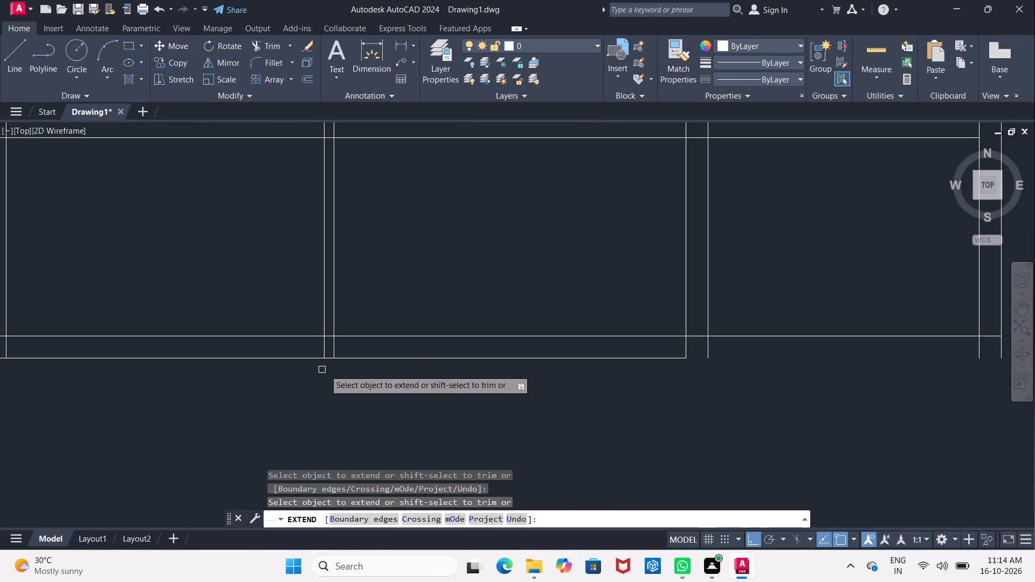
{"action": "double_click", "coordinate": [357, 361]}
{"action": "left_click", "coordinate": [383, 360]}
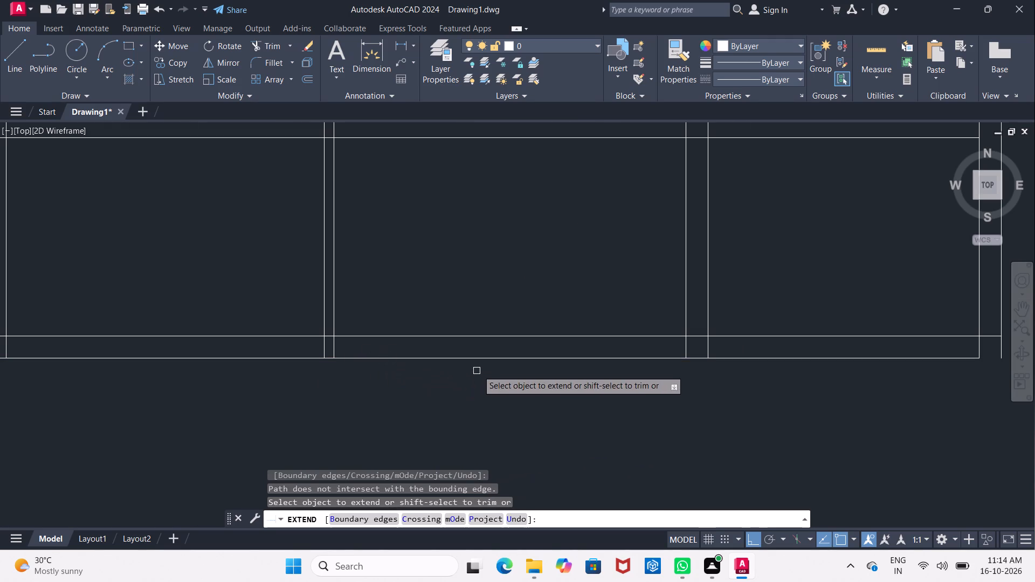
{"action": "left_click", "coordinate": [486, 357]}
{"action": "scroll", "coordinate": [500, 374], "scroll_direction": "down", "scroll_amount": 3}
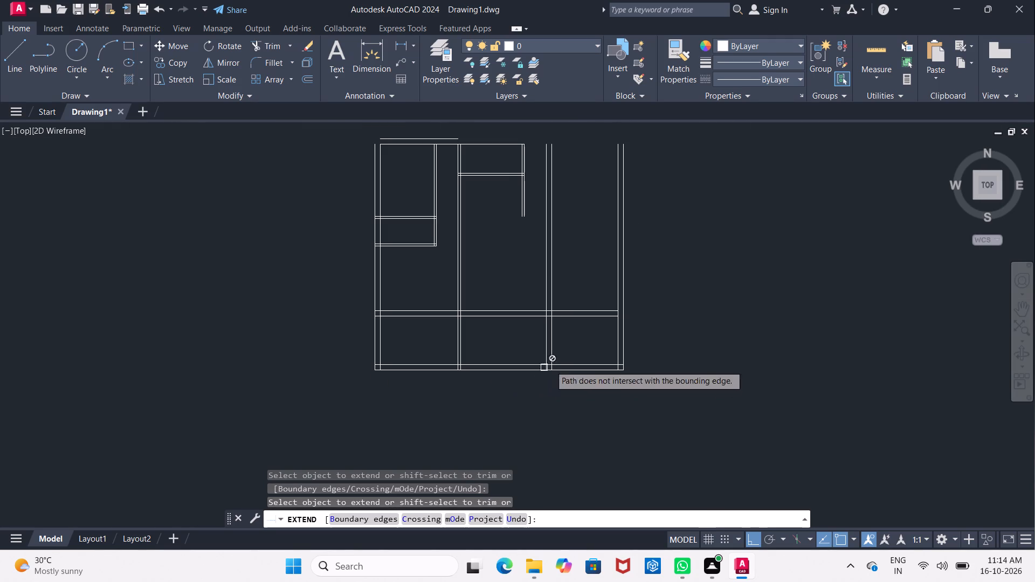
{"action": "scroll", "coordinate": [602, 310], "scroll_direction": "up", "scroll_amount": 1}
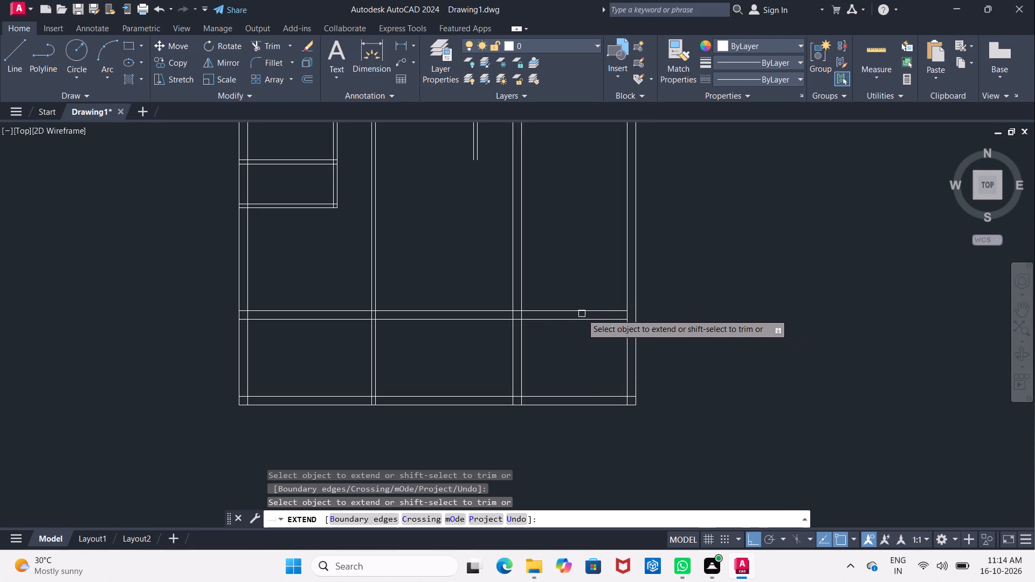
{"action": "middle_click_drag", "start_coordinate": [583, 282], "coordinate": [539, 355]}
{"action": "key", "text": "Escape"}
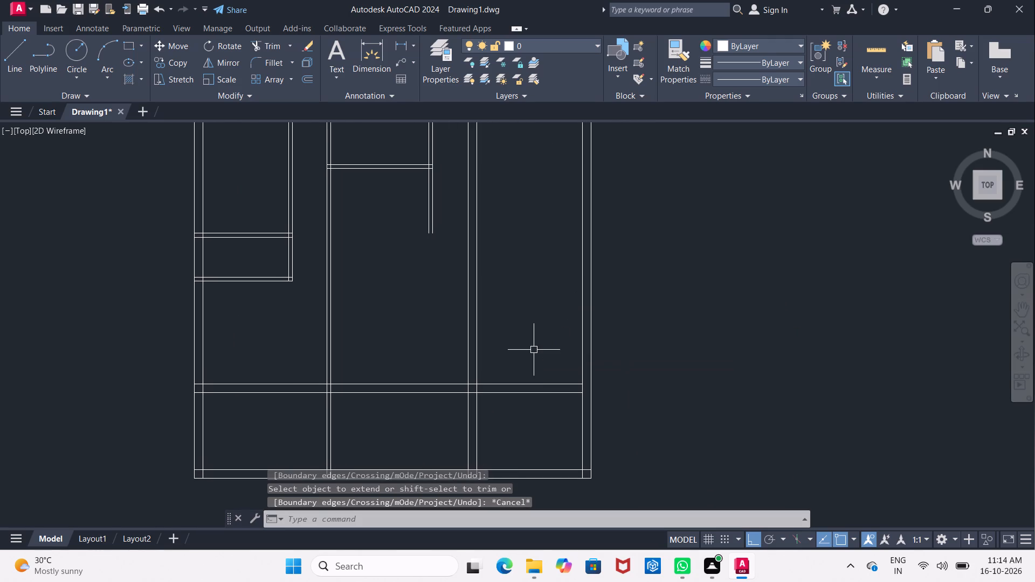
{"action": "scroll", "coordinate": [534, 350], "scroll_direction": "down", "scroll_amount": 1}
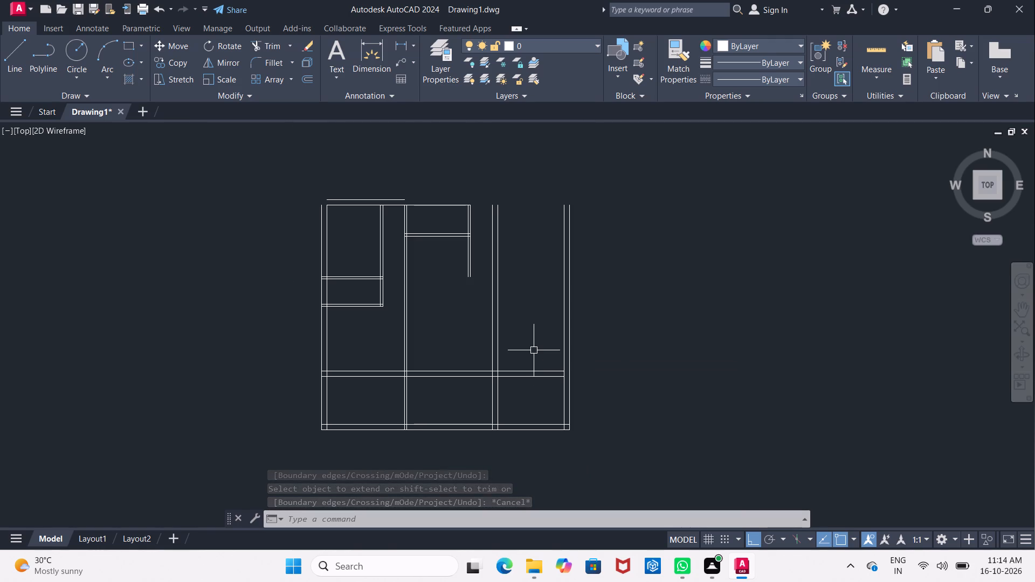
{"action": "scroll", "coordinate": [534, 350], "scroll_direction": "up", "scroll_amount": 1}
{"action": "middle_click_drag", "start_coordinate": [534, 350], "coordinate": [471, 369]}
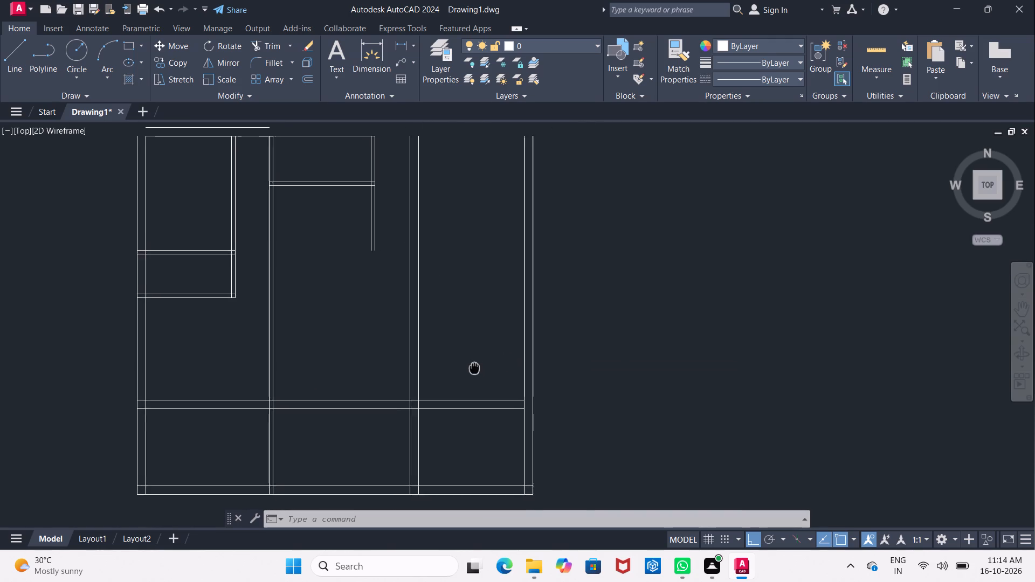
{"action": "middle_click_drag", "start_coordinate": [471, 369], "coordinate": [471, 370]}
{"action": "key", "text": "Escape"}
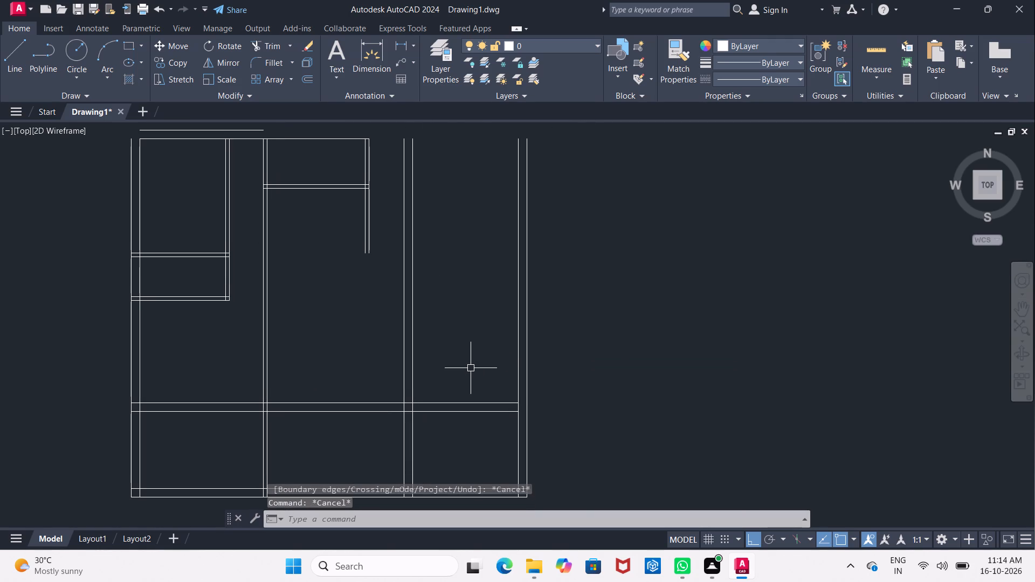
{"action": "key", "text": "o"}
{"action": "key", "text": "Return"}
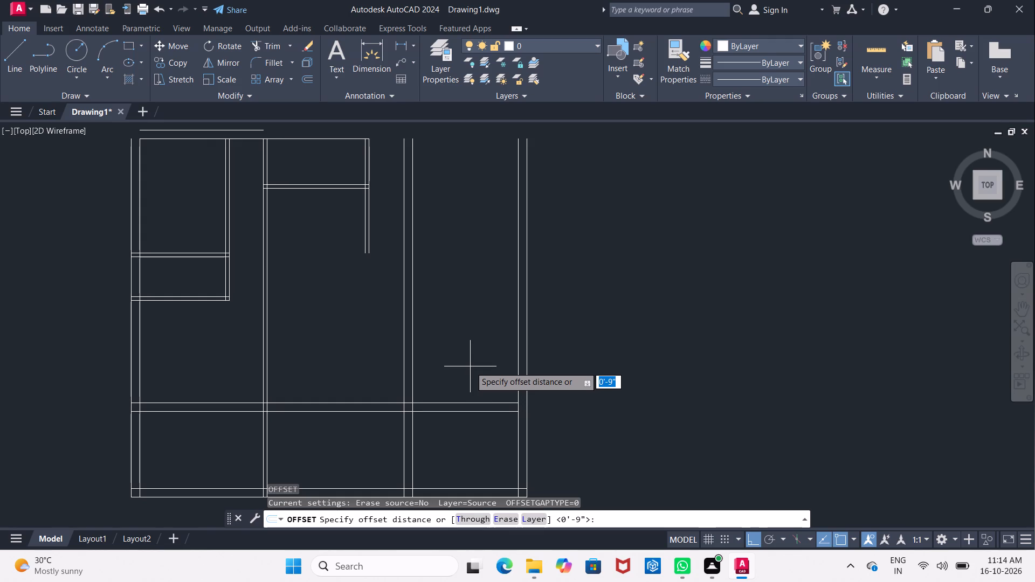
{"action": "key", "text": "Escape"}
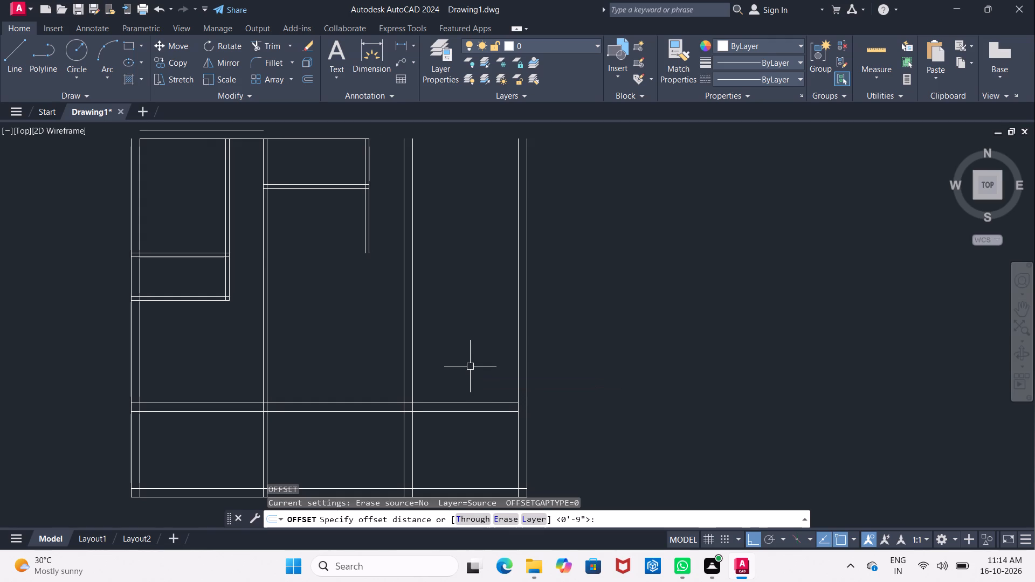
Extend both lines of the horizontal 9" wall through the outer right wall to its outer line.
{"action": "type", "text": "EX"}
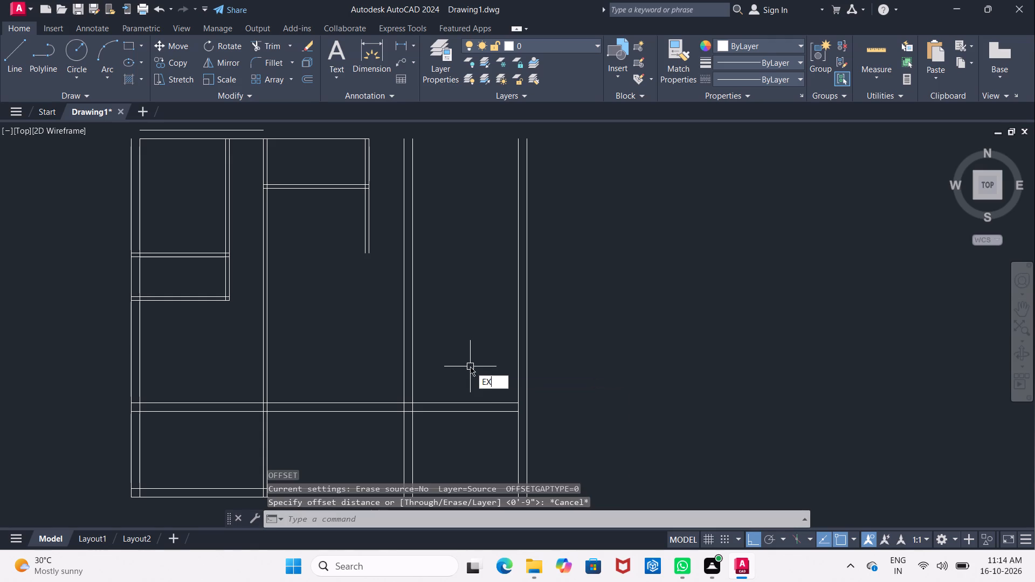
{"action": "left_click", "coordinate": [500, 393]}
{"action": "left_click", "coordinate": [499, 401]}
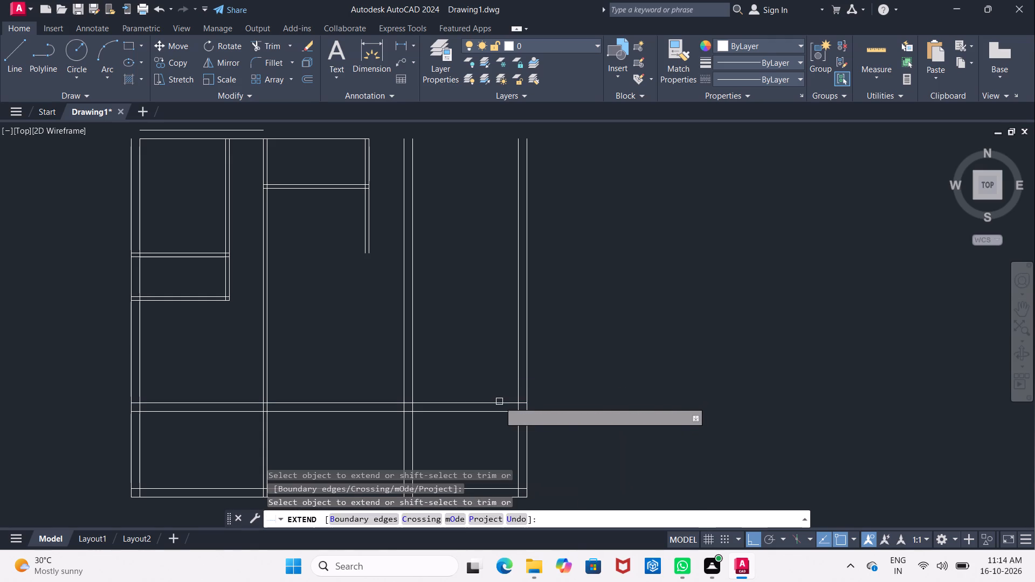
{"action": "left_click", "coordinate": [508, 414]}
{"action": "middle_click_drag", "start_coordinate": [480, 352], "coordinate": [460, 349]}
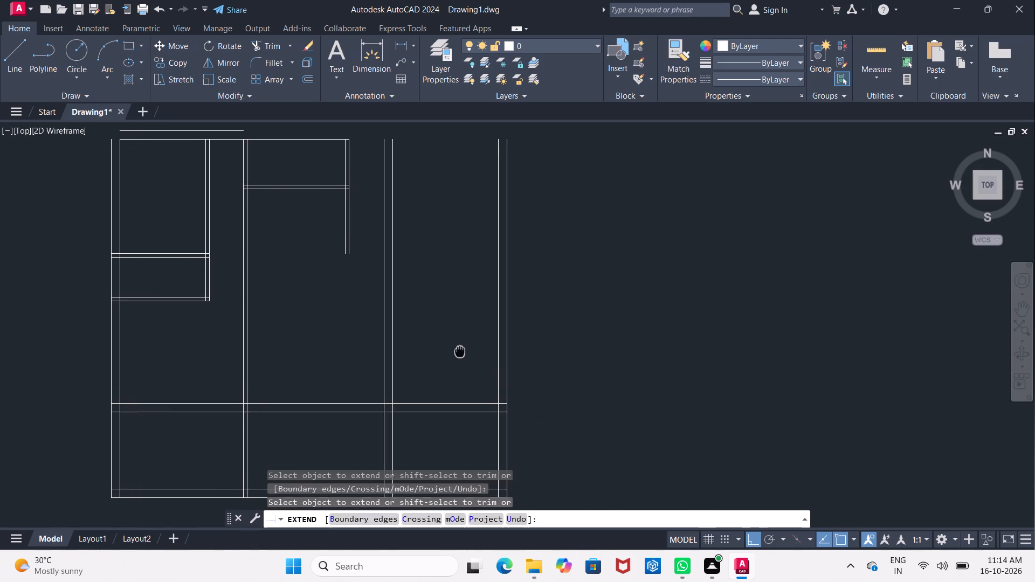
Measure the clear width of the new right-hand space along the upper line of the horizontal 9" wall.
{"action": "middle_click_drag", "start_coordinate": [460, 349], "coordinate": [459, 343]}
{"action": "key", "text": "Escape"}
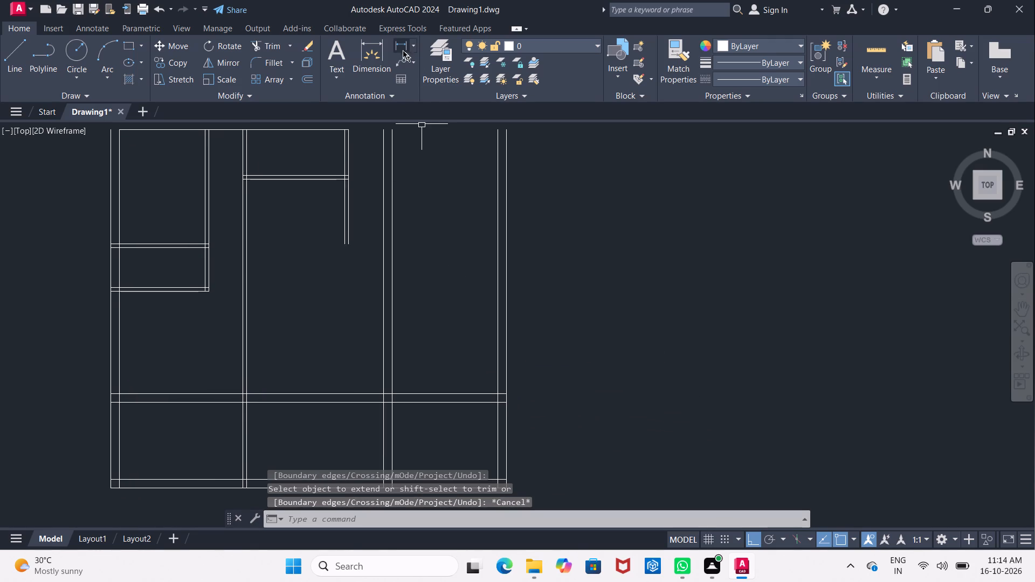
{"action": "left_click", "coordinate": [401, 47]}
{"action": "left_click", "coordinate": [396, 394]}
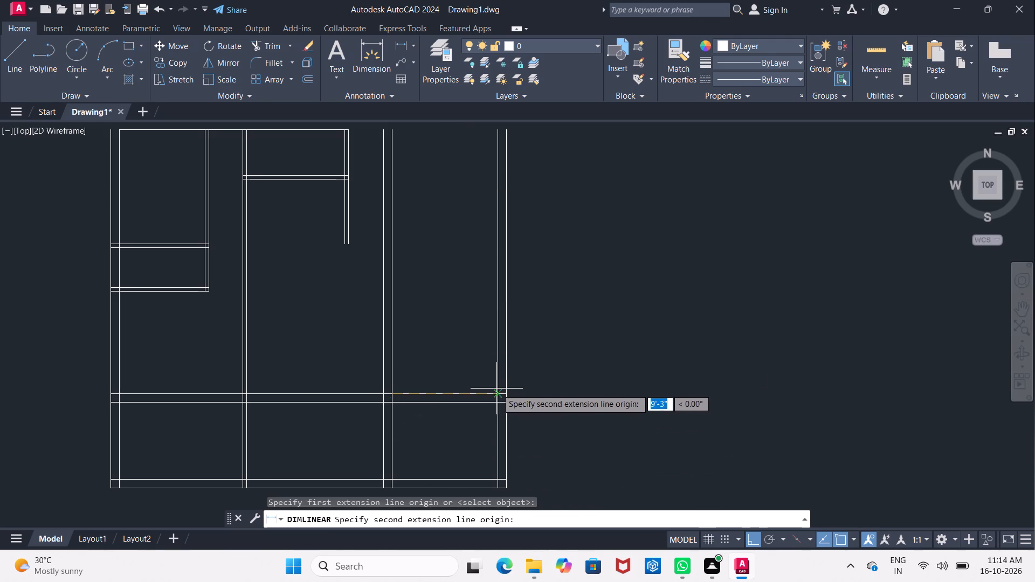
{"action": "left_click", "coordinate": [498, 393]}
{"action": "key", "text": "Escape"}
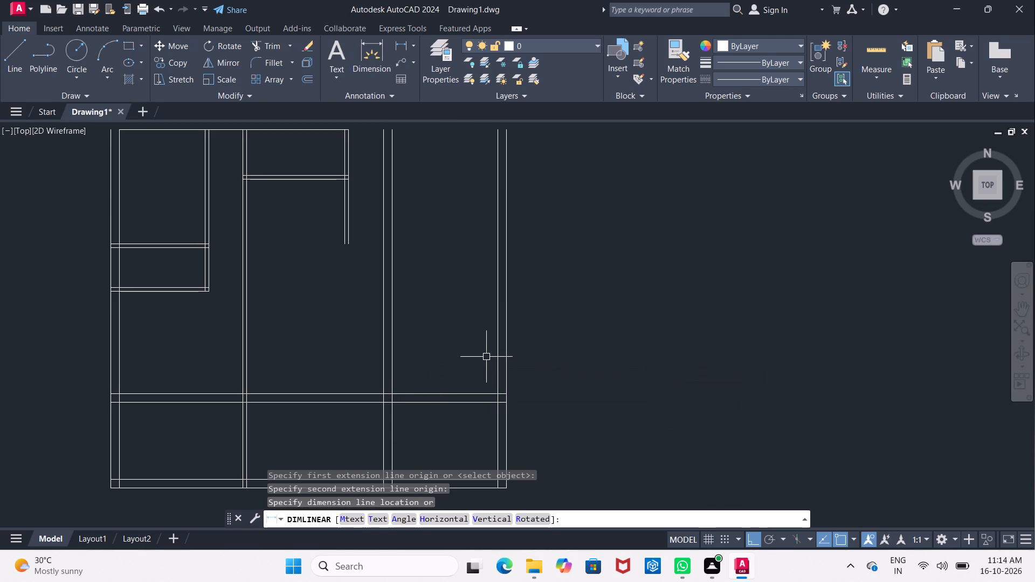
Extend the inner line of the plan's top wall across the spaces to the outermost right line.
{"action": "middle_click_drag", "start_coordinate": [475, 350], "coordinate": [450, 357]}
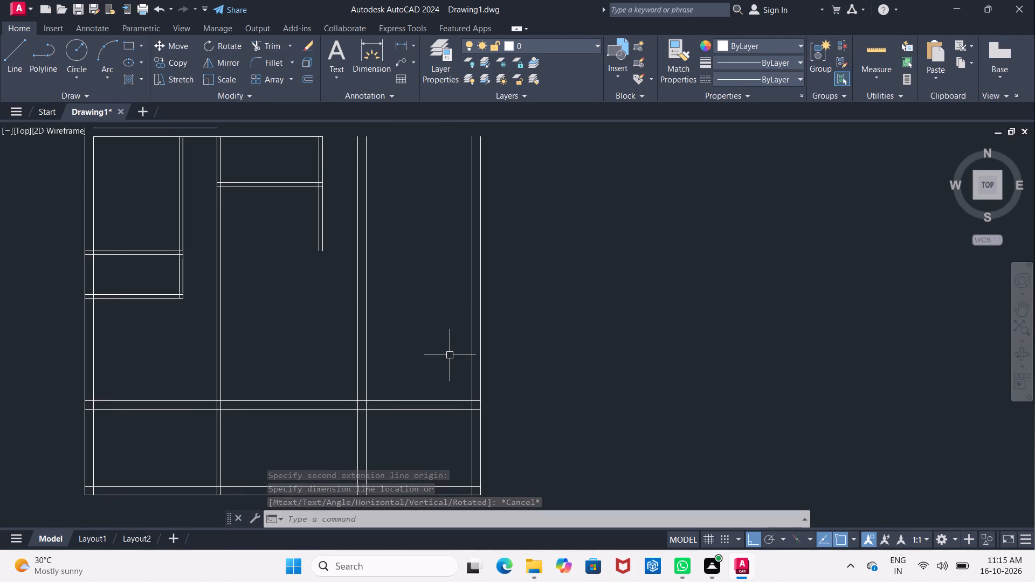
{"action": "key", "text": "o"}
{"action": "key", "text": "Escape"}
{"action": "type", "text": "EX"}
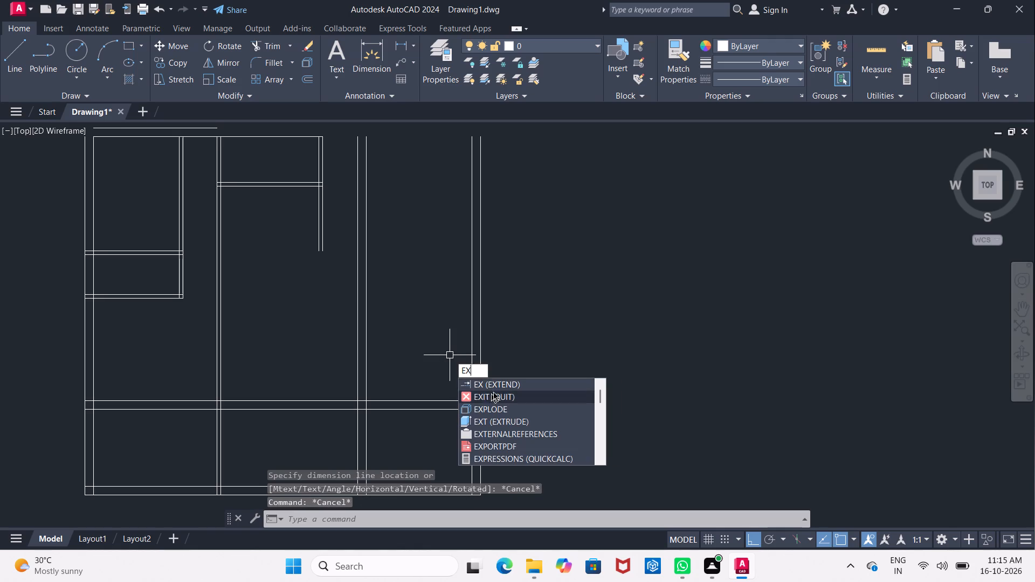
{"action": "left_click", "coordinate": [495, 387]}
{"action": "left_click", "coordinate": [259, 137]}
{"action": "left_click", "coordinate": [285, 138]}
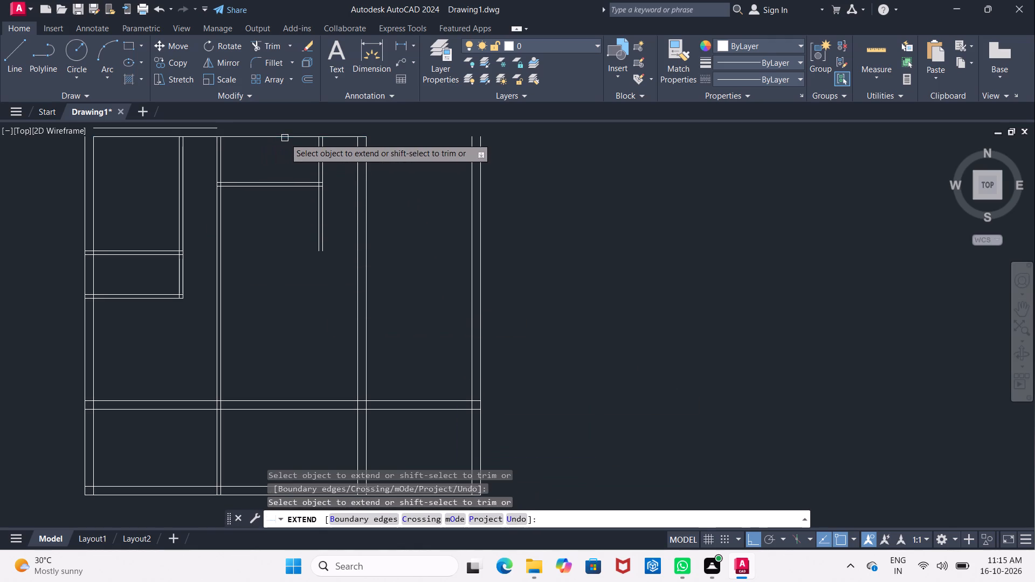
{"action": "left_click", "coordinate": [288, 136]}
{"action": "left_click", "coordinate": [288, 136]}
{"action": "middle_click_drag", "start_coordinate": [290, 154], "coordinate": [289, 161]}
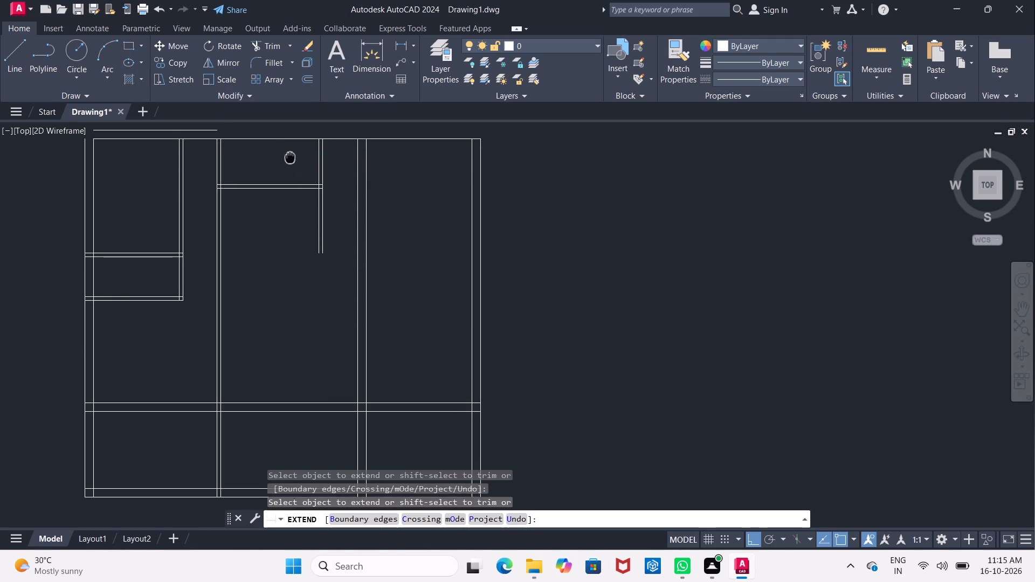
{"action": "middle_click_drag", "start_coordinate": [289, 161], "coordinate": [284, 177]}
{"action": "key", "text": "Escape"}
Trim the top wall's inner line where it crosses the thickness of the outer right wall.
{"action": "type", "text": "EX"}
{"action": "key", "text": "Escape"}
{"action": "type", "text": "TR"}
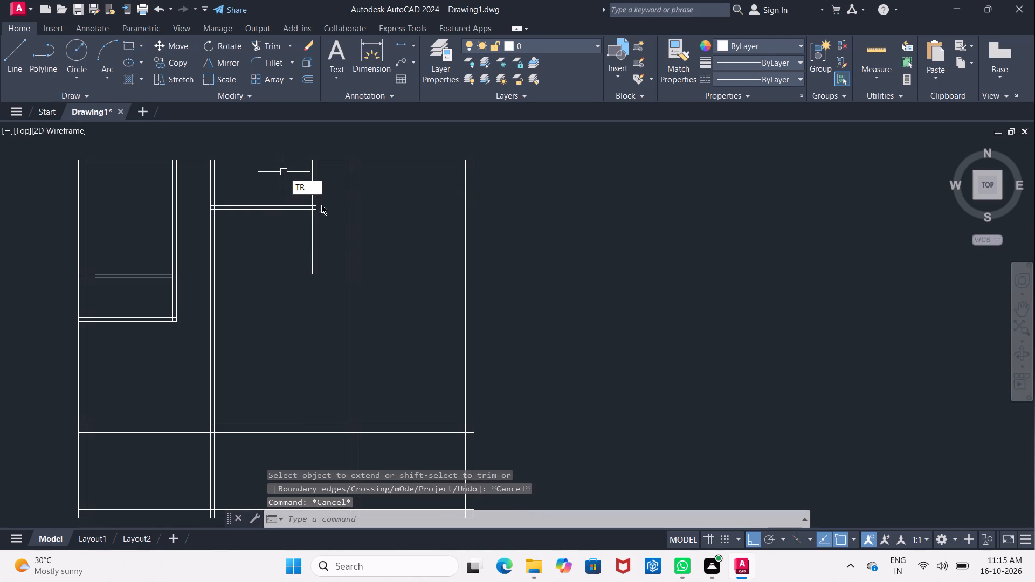
{"action": "left_click", "coordinate": [325, 206]}
{"action": "scroll", "coordinate": [468, 171], "scroll_direction": "up", "scroll_amount": 3}
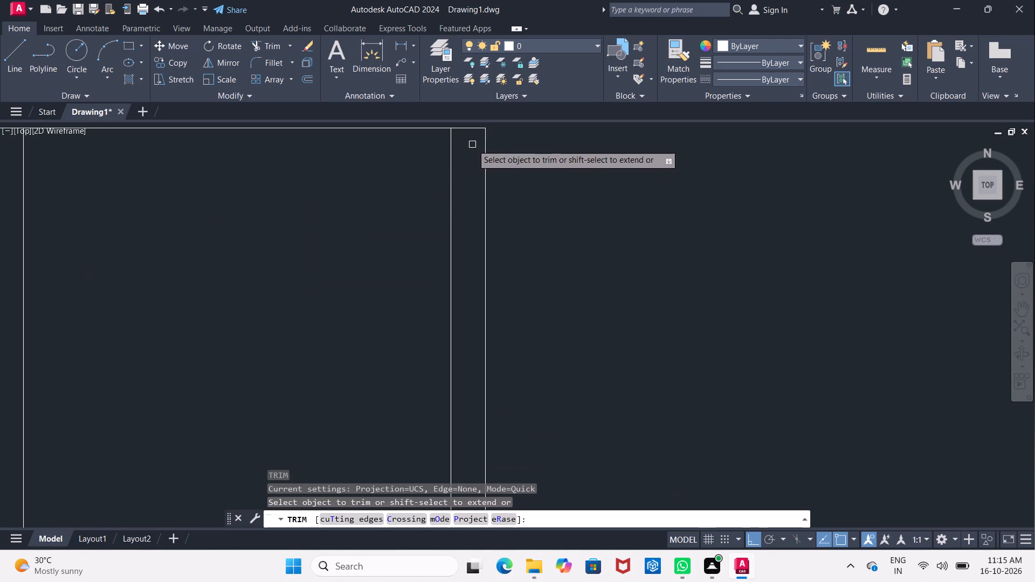
{"action": "left_click", "coordinate": [471, 128]}
{"action": "scroll", "coordinate": [471, 128], "scroll_direction": "down", "scroll_amount": 2}
{"action": "scroll", "coordinate": [447, 176], "scroll_direction": "down", "scroll_amount": 2}
{"action": "middle_click_drag", "start_coordinate": [425, 185], "coordinate": [412, 220]}
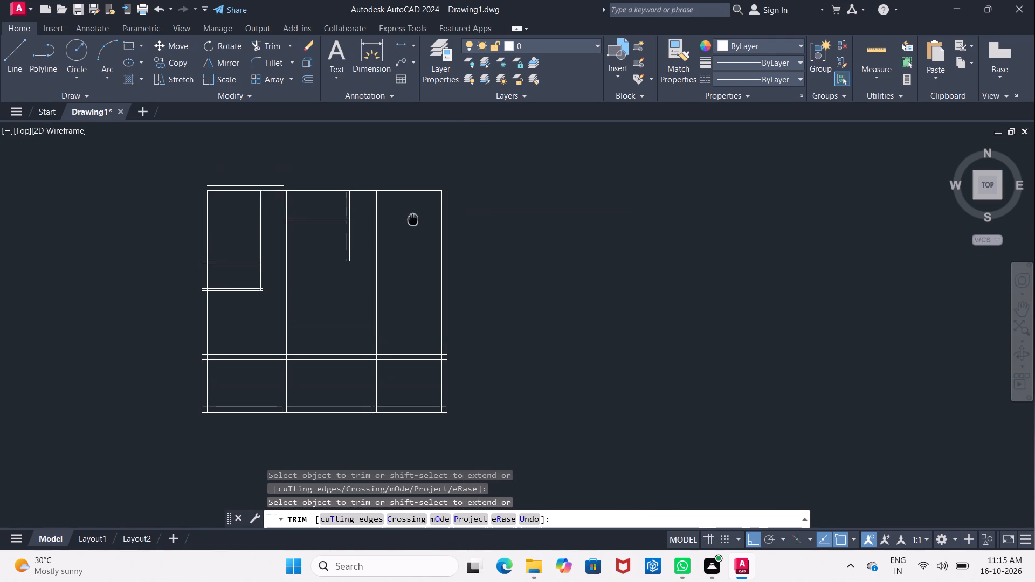
{"action": "middle_click_drag", "start_coordinate": [412, 220], "coordinate": [412, 221]}
{"action": "key", "text": "Escape"}
Stretch the right end of the top wall's short outer line past the outer right wall.
{"action": "left_click", "coordinate": [268, 189]}
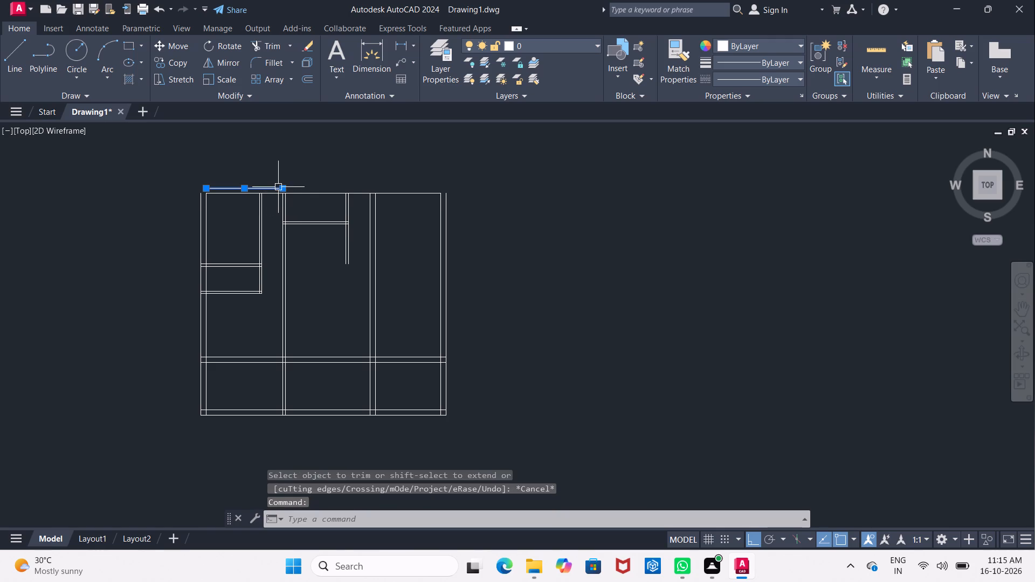
{"action": "left_click", "coordinate": [283, 187]}
{"action": "left_click", "coordinate": [475, 186]}
{"action": "key", "text": "Escape"}
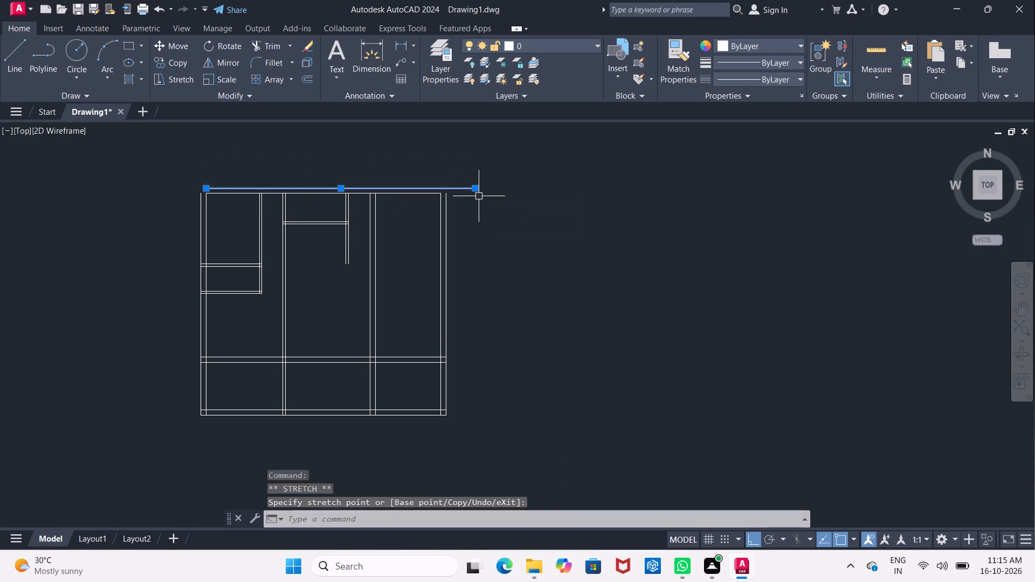
Extend the outermost right vertical line up to the top wall's outer line.
{"action": "key", "text": "e"}
{"action": "key", "text": "x"}
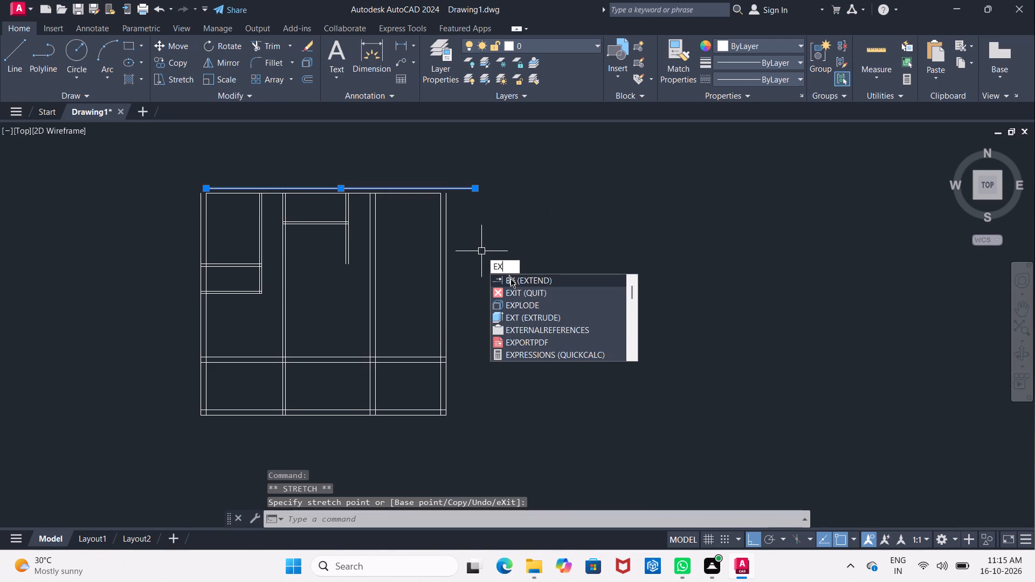
{"action": "left_click", "coordinate": [513, 281]}
{"action": "left_click", "coordinate": [448, 232]}
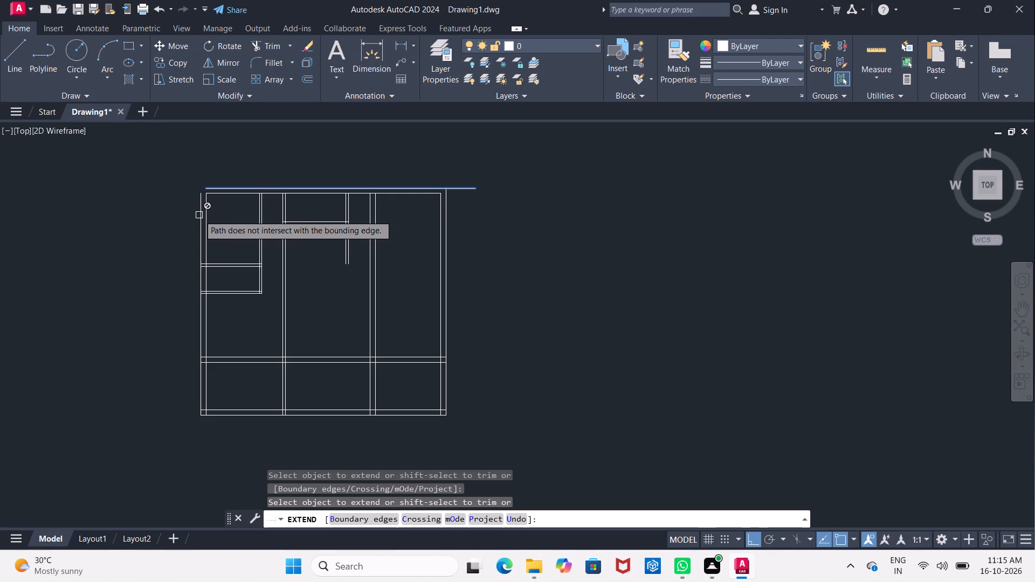
{"action": "key", "text": "Escape"}
Fillet the top wall's outer line with the outermost left line to close the plan's upper left corner.
{"action": "left_click", "coordinate": [259, 63]}
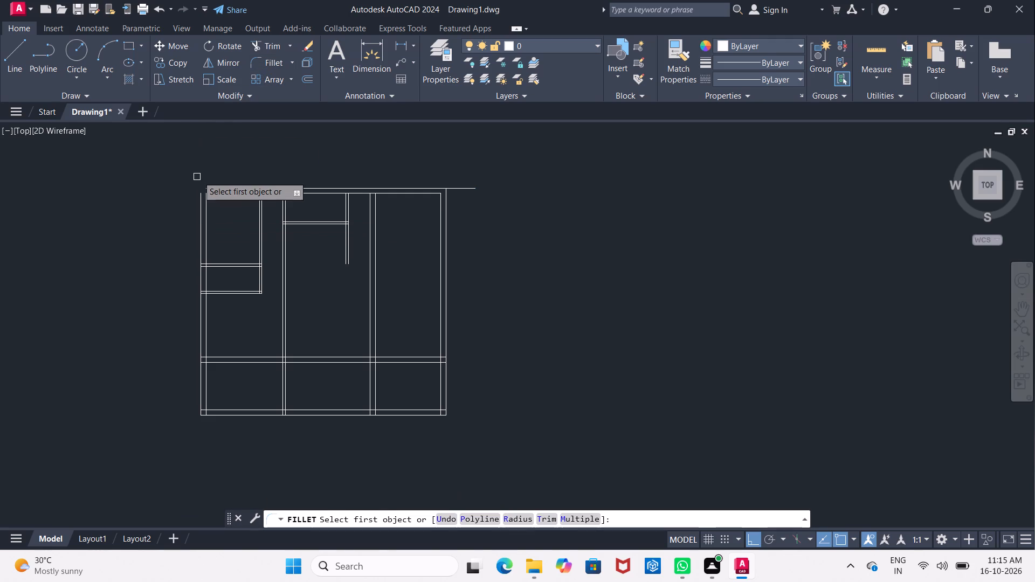
{"action": "scroll", "coordinate": [207, 164], "scroll_direction": "up", "scroll_amount": 2}
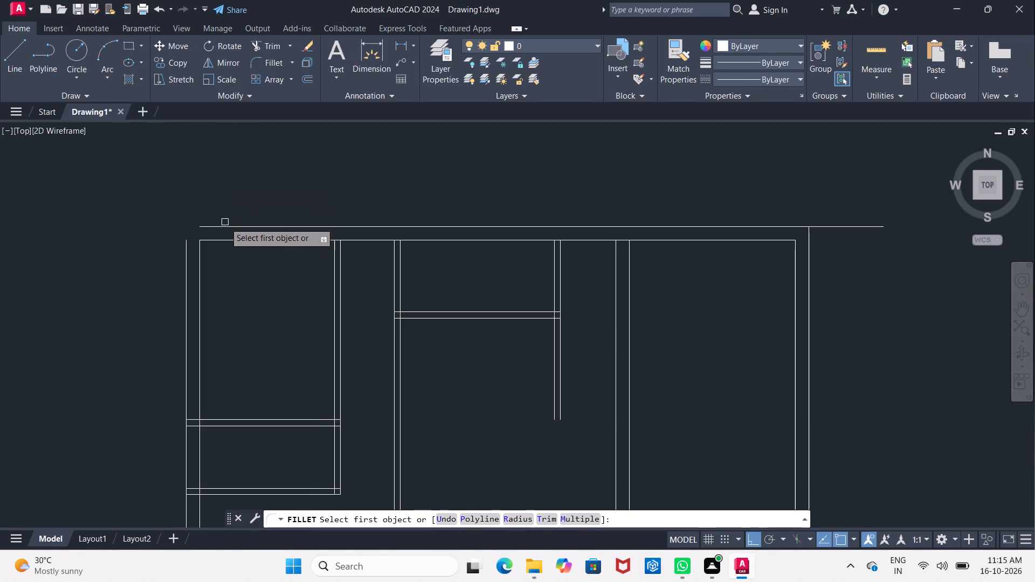
{"action": "left_click", "coordinate": [224, 225]}
{"action": "left_click", "coordinate": [187, 274]}
{"action": "scroll", "coordinate": [255, 288], "scroll_direction": "down", "scroll_amount": 1}
{"action": "middle_click_drag", "start_coordinate": [255, 288], "coordinate": [249, 282]}
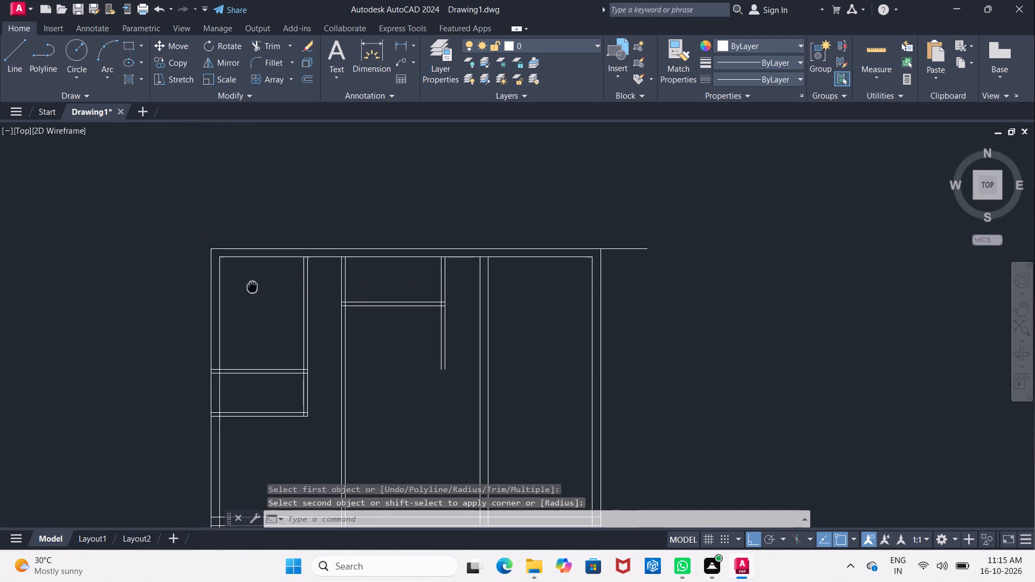
{"action": "middle_click_drag", "start_coordinate": [249, 282], "coordinate": [147, 205]}
{"action": "key", "text": "Escape"}
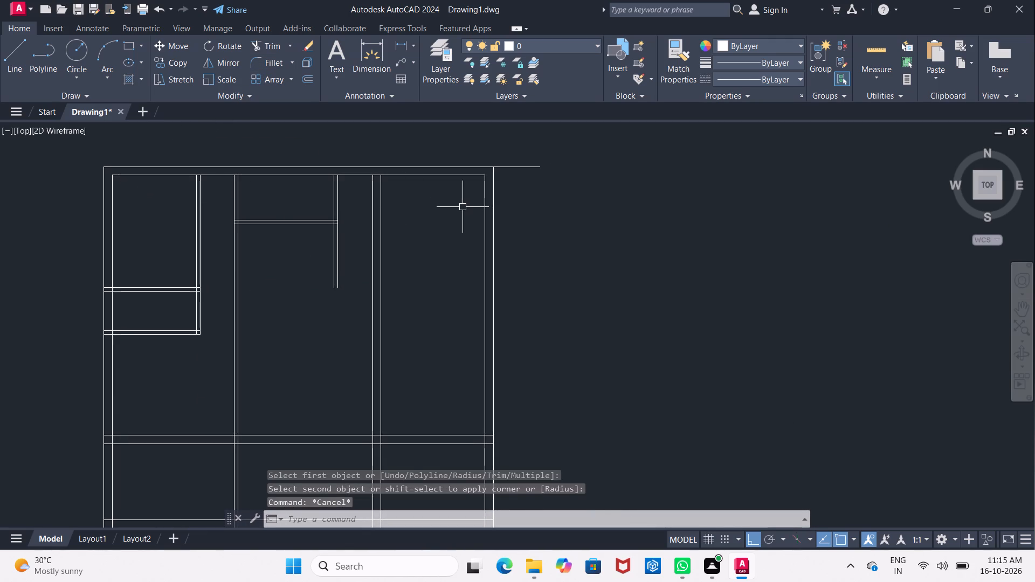
Trim the top wall's outer line where it overshoots the outer right wall.
{"action": "key", "text": "t"}
{"action": "key", "text": "r"}
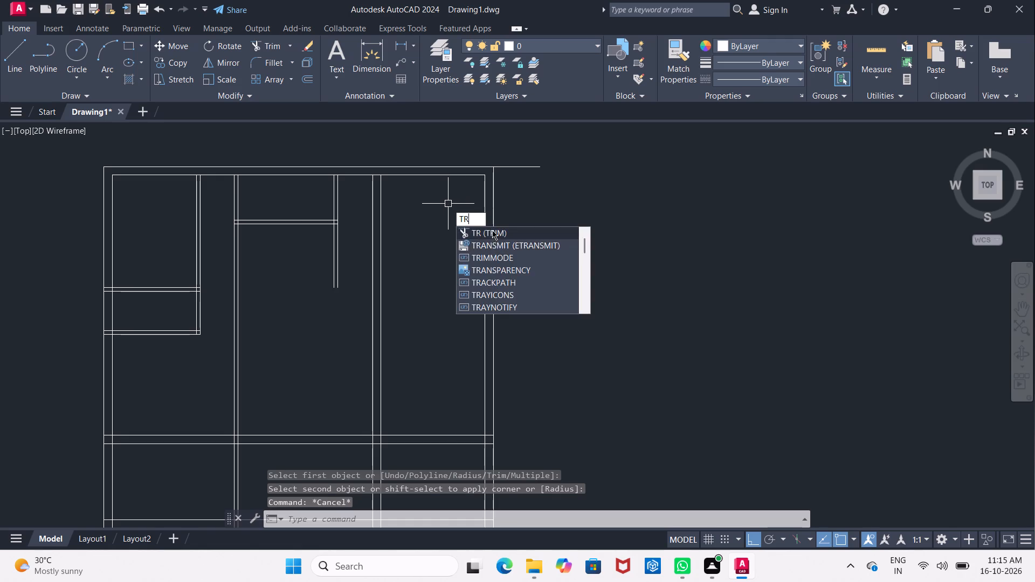
{"action": "left_click", "coordinate": [493, 230]}
{"action": "left_click", "coordinate": [510, 170]}
Trim both lines of the 4" vertical wall stub that hangs below the small upper middle room.
{"action": "scroll", "coordinate": [513, 221], "scroll_direction": "down", "scroll_amount": 2}
{"action": "middle_click_drag", "start_coordinate": [513, 221], "coordinate": [499, 210]}
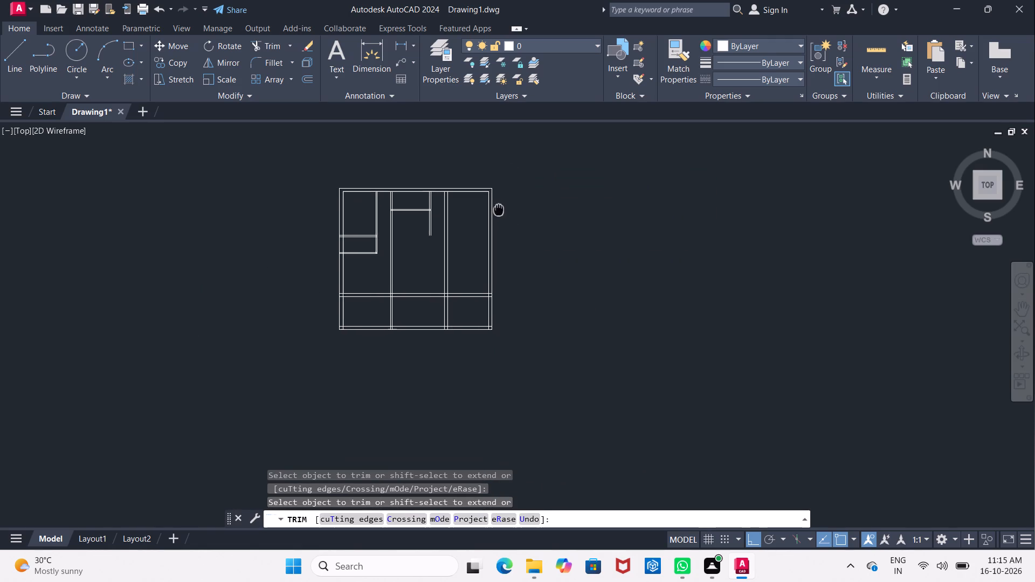
{"action": "middle_click_drag", "start_coordinate": [499, 210], "coordinate": [473, 204]}
{"action": "scroll", "coordinate": [410, 217], "scroll_direction": "up", "scroll_amount": 1}
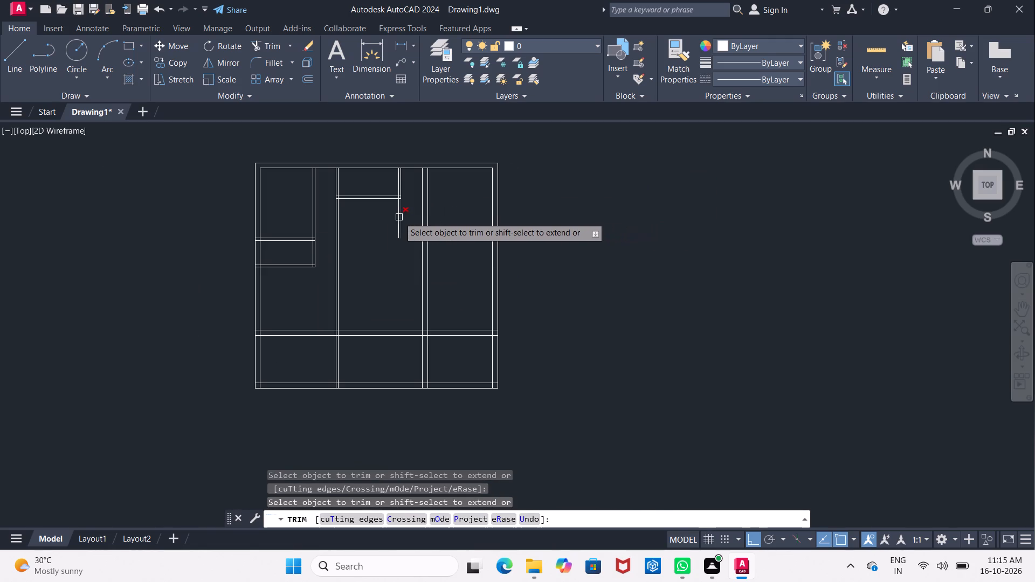
{"action": "scroll", "coordinate": [399, 217], "scroll_direction": "up", "scroll_amount": 1}
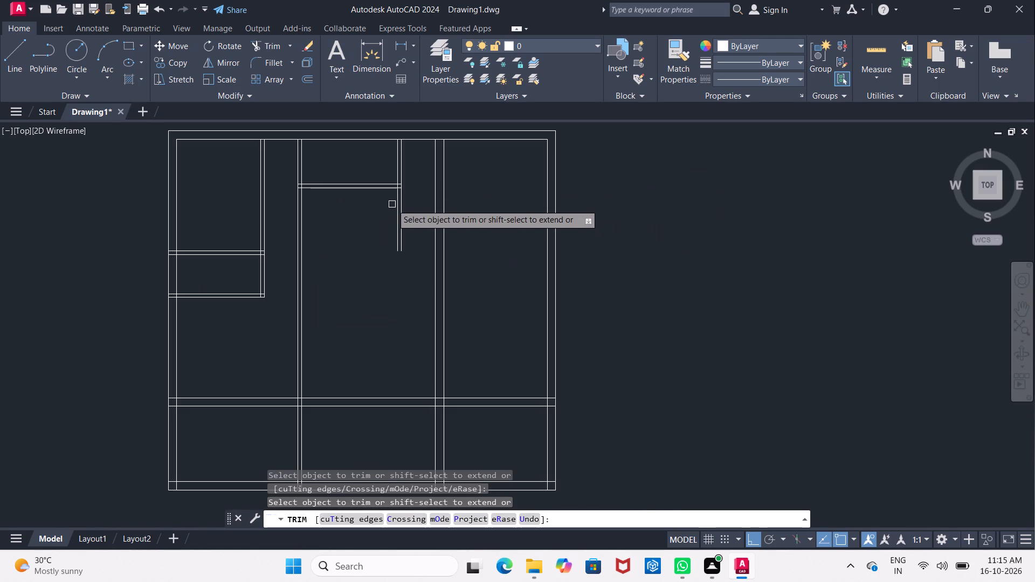
{"action": "left_click_drag", "start_coordinate": [389, 200], "coordinate": [392, 224]}
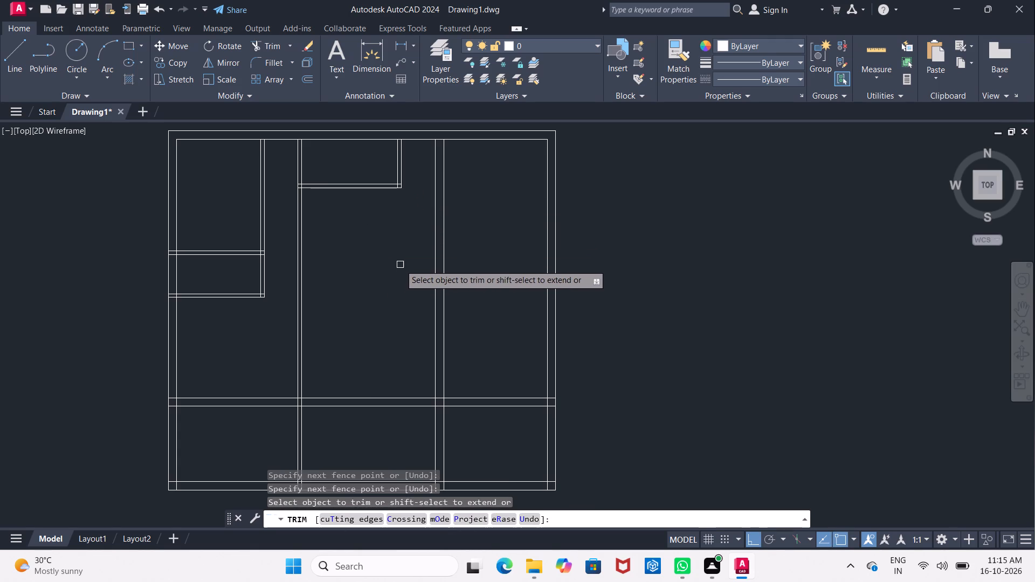
{"action": "middle_click_drag", "start_coordinate": [401, 262], "coordinate": [343, 263]}
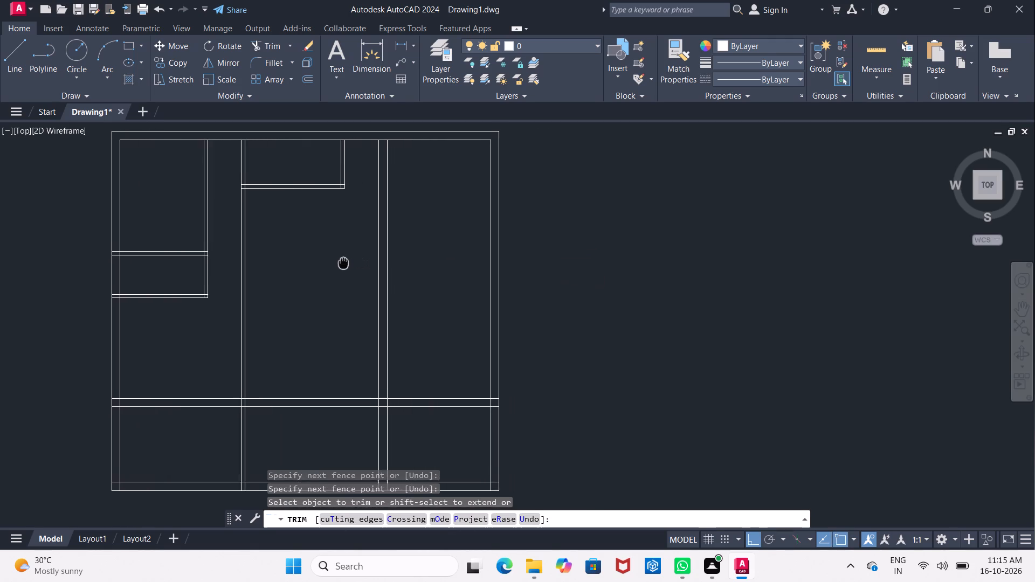
{"action": "middle_click_drag", "start_coordinate": [343, 263], "coordinate": [301, 267]}
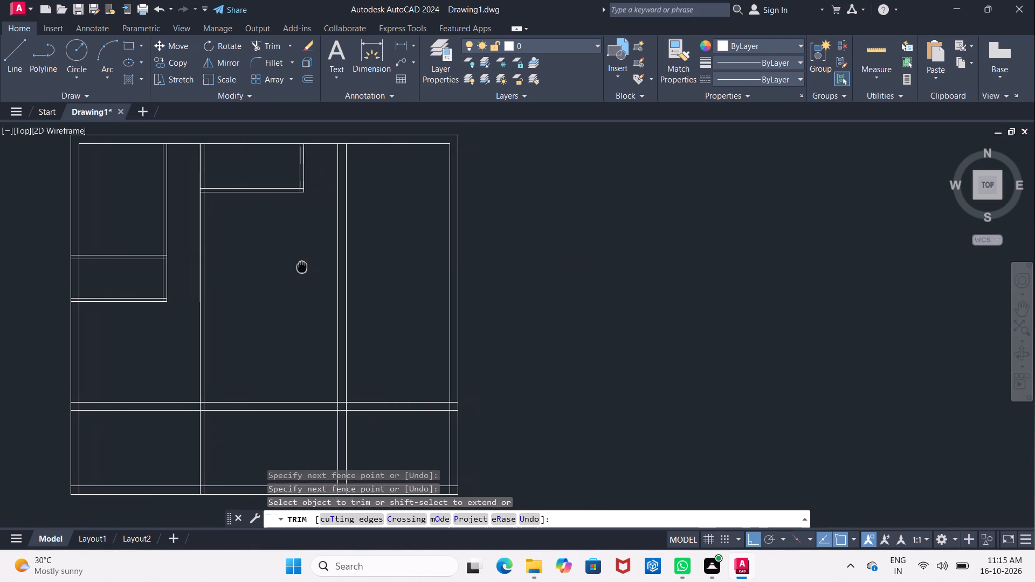
{"action": "middle_click_drag", "start_coordinate": [301, 267], "coordinate": [298, 268]}
{"action": "middle_click_drag", "start_coordinate": [375, 276], "coordinate": [355, 292]}
{"action": "key", "text": "Escape"}
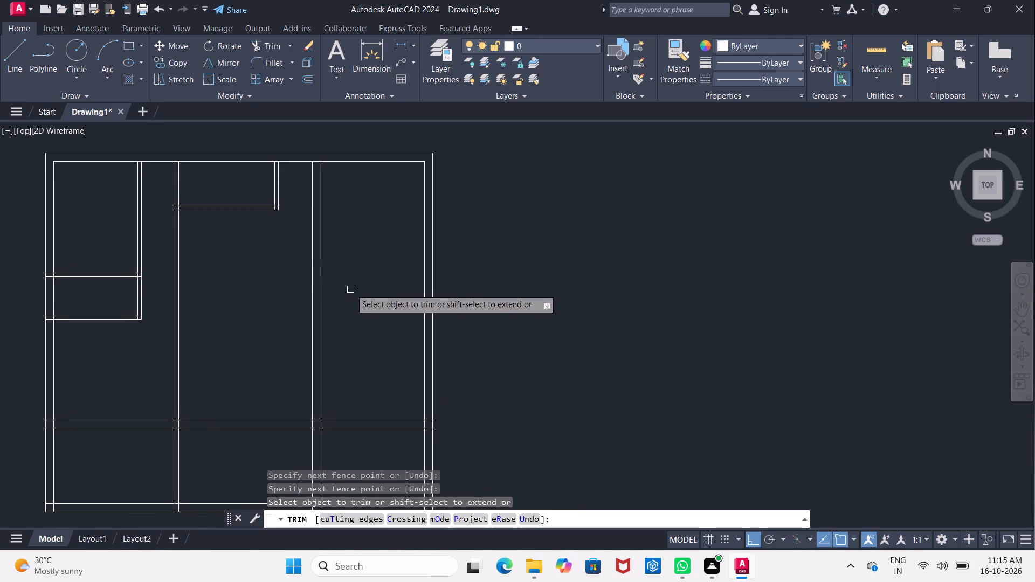
Offset the top wall's inner line 10' downward into the plan.
{"action": "key", "text": "o"}
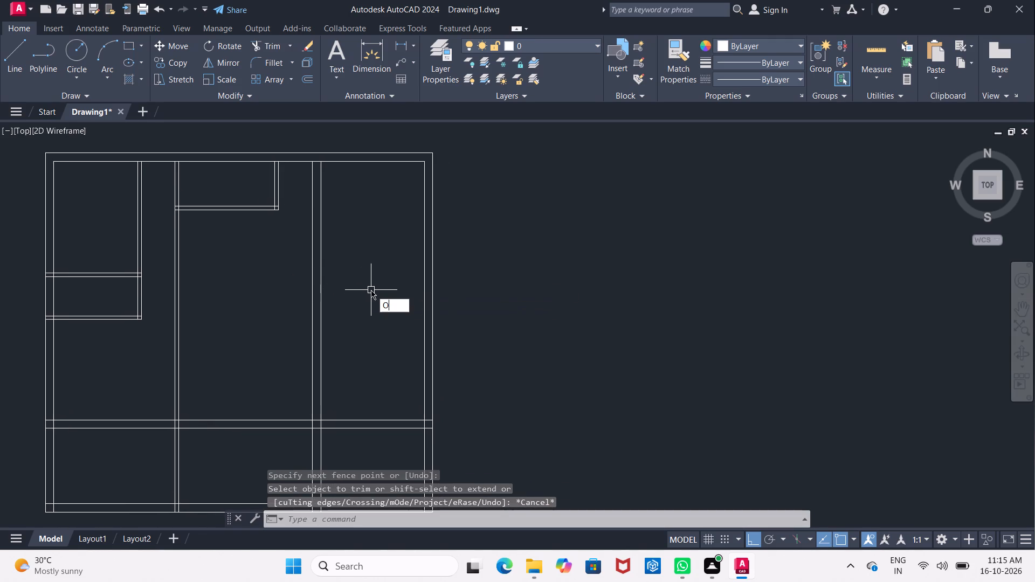
{"action": "key", "text": "Return"}
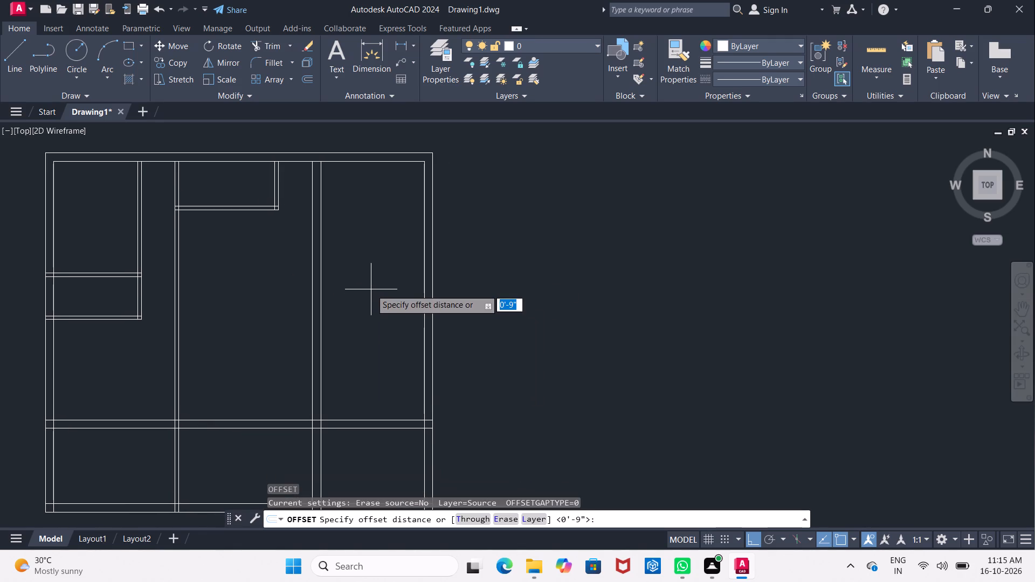
{"action": "type", "text": "10'"}
{"action": "key", "text": "Return"}
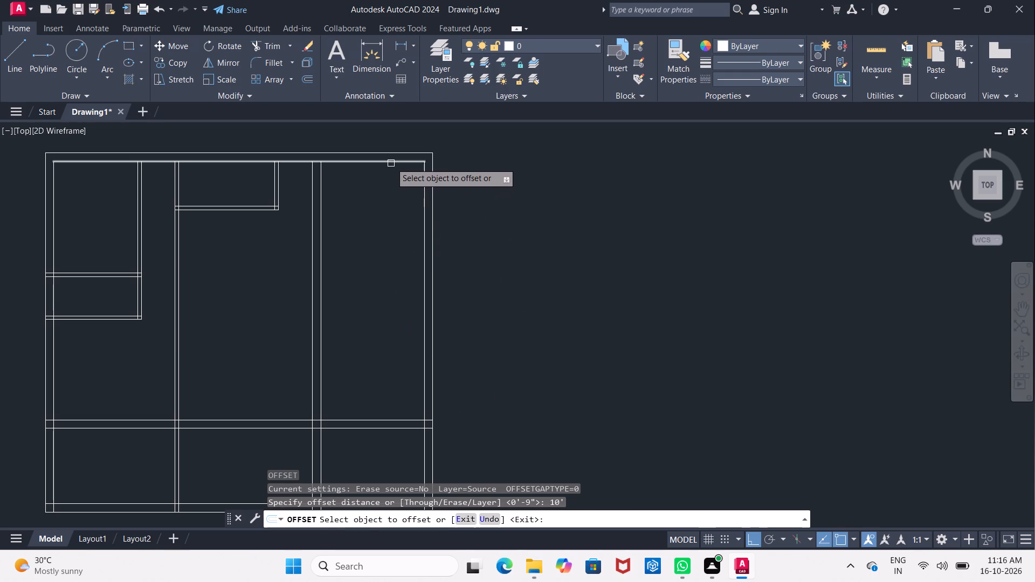
{"action": "left_click", "coordinate": [391, 163]}
{"action": "left_click", "coordinate": [391, 304]}
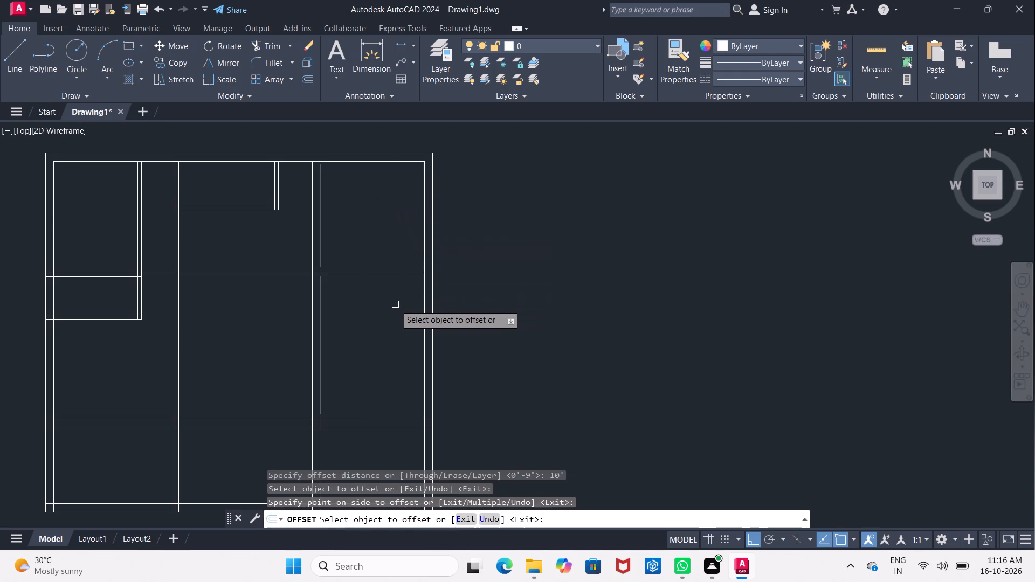
{"action": "key", "text": "Return"}
Offset the new horizontal line 4" downward to form a 4" partition wall.
{"action": "key", "text": "Return"}
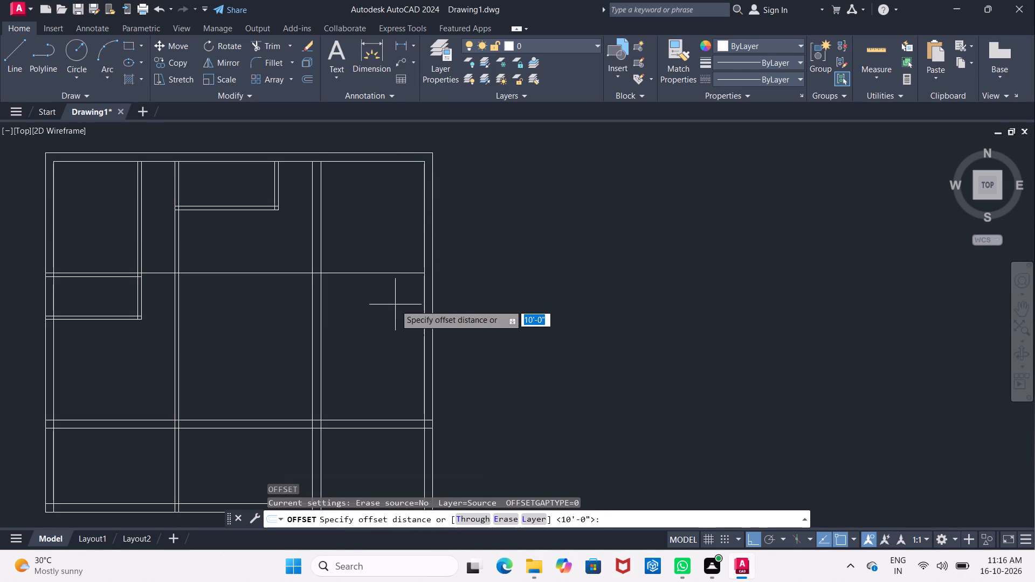
{"action": "type", "text": "4\""}
{"action": "key", "text": "Return"}
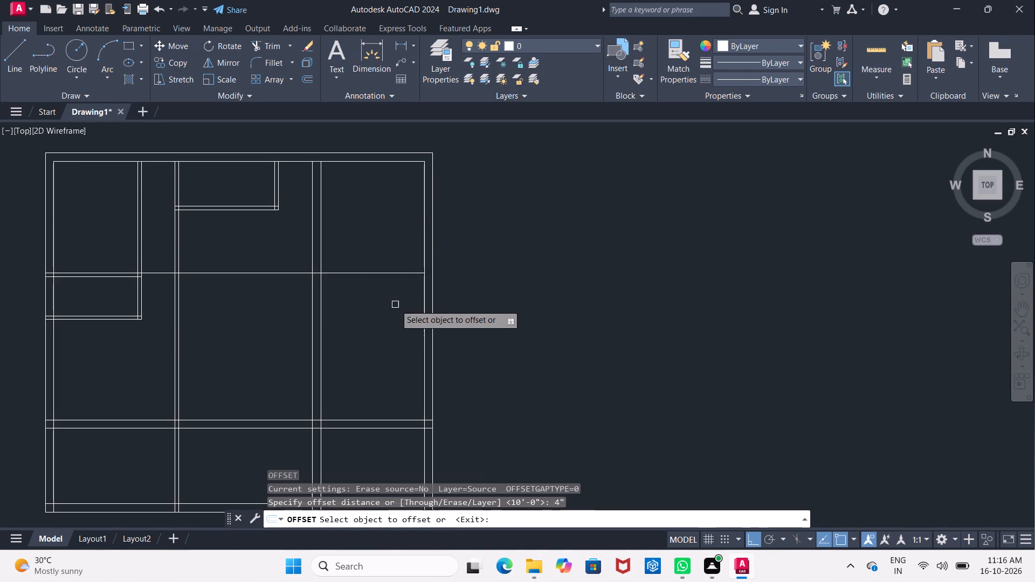
{"action": "left_click", "coordinate": [392, 273]}
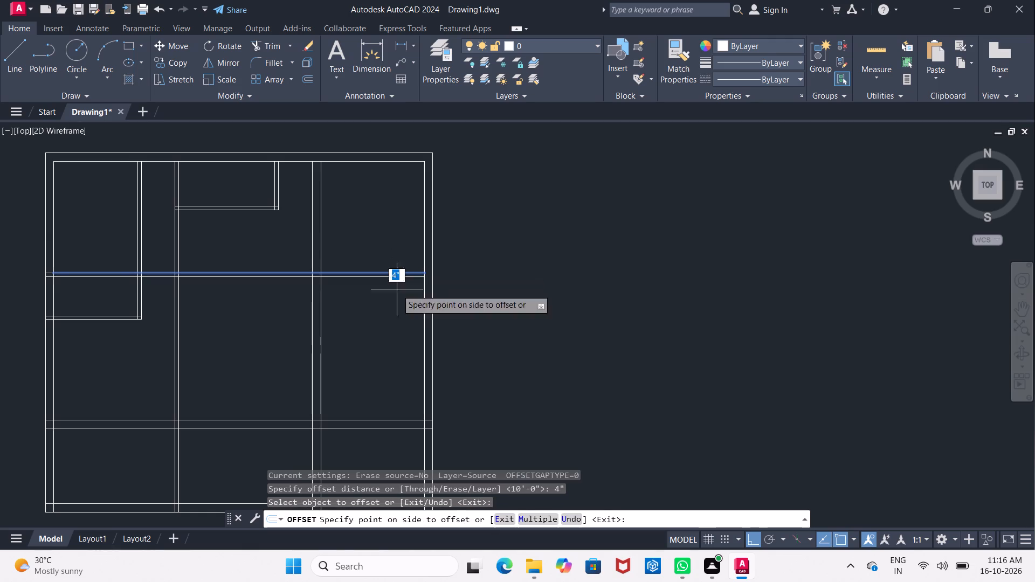
{"action": "left_click", "coordinate": [404, 343]}
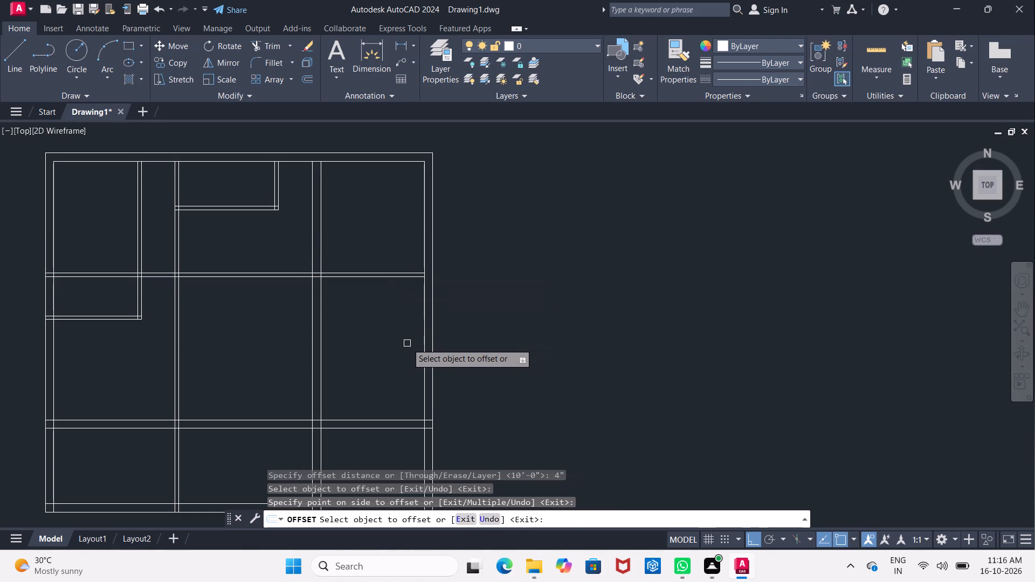
{"action": "key", "text": "Escape"}
Offset the lower line of the 4" horizontal partition 8' downward into the plan.
{"action": "key", "text": "Return"}
{"action": "key", "text": "Return"}
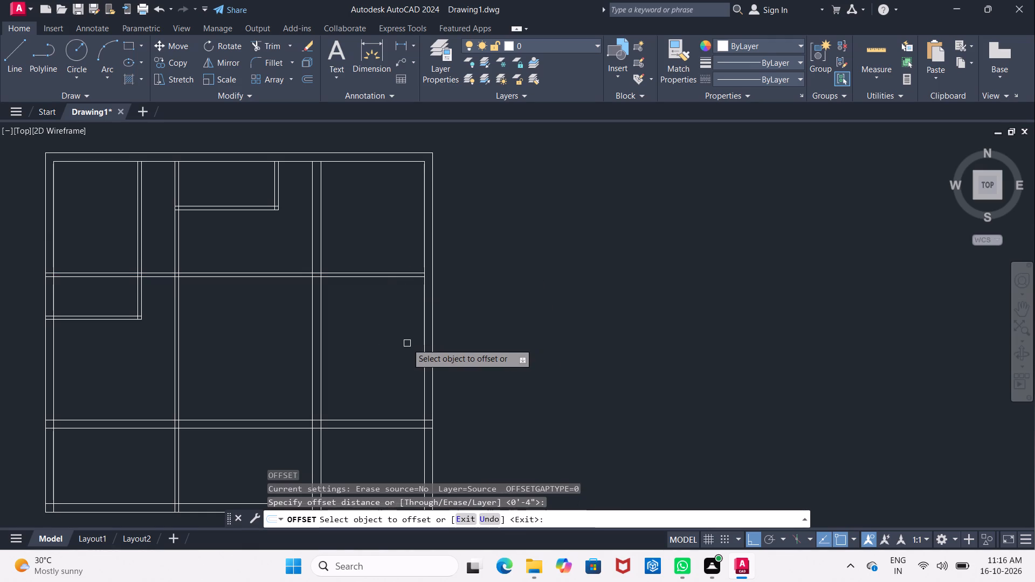
{"action": "type", "text": "8'"}
{"action": "key", "text": "Return"}
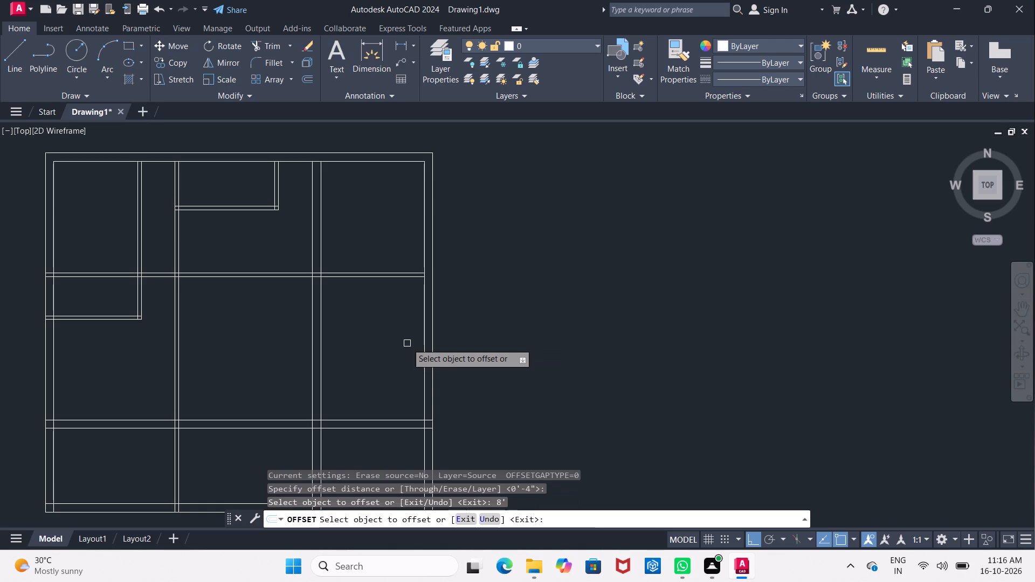
{"action": "left_click", "coordinate": [369, 276]}
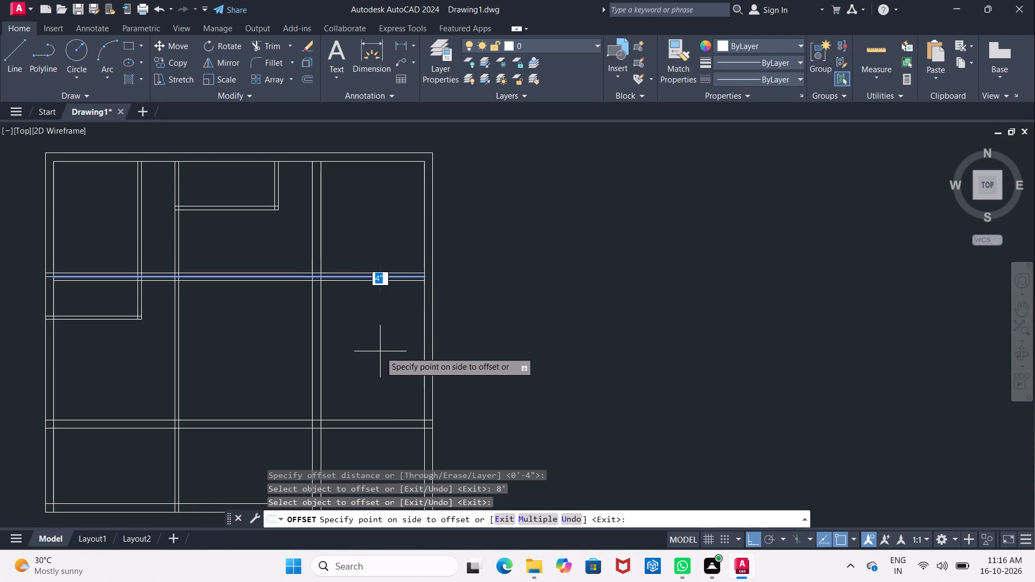
{"action": "type", "text": "8'"}
{"action": "key", "text": "Return"}
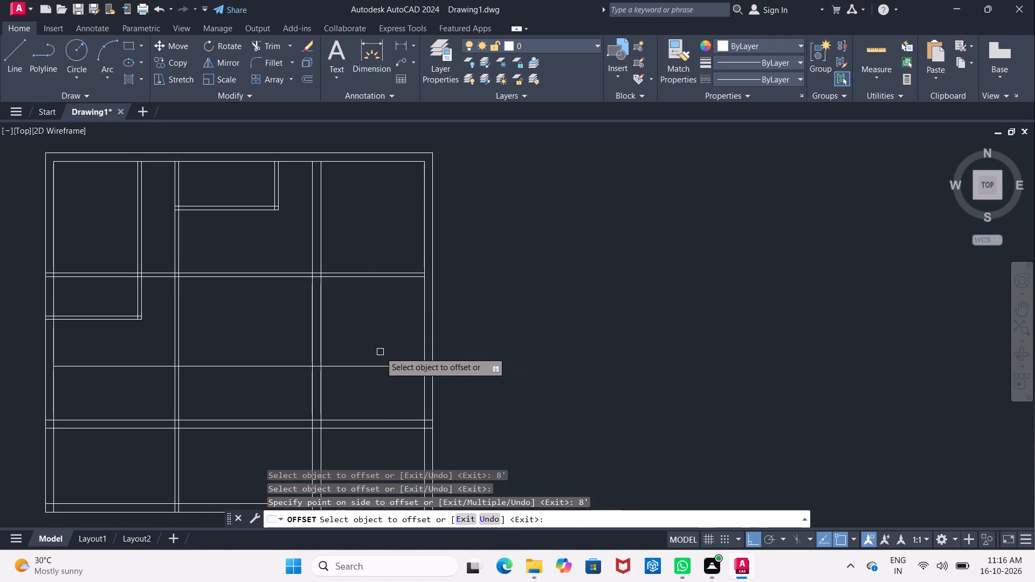
{"action": "left_click", "coordinate": [380, 352]}
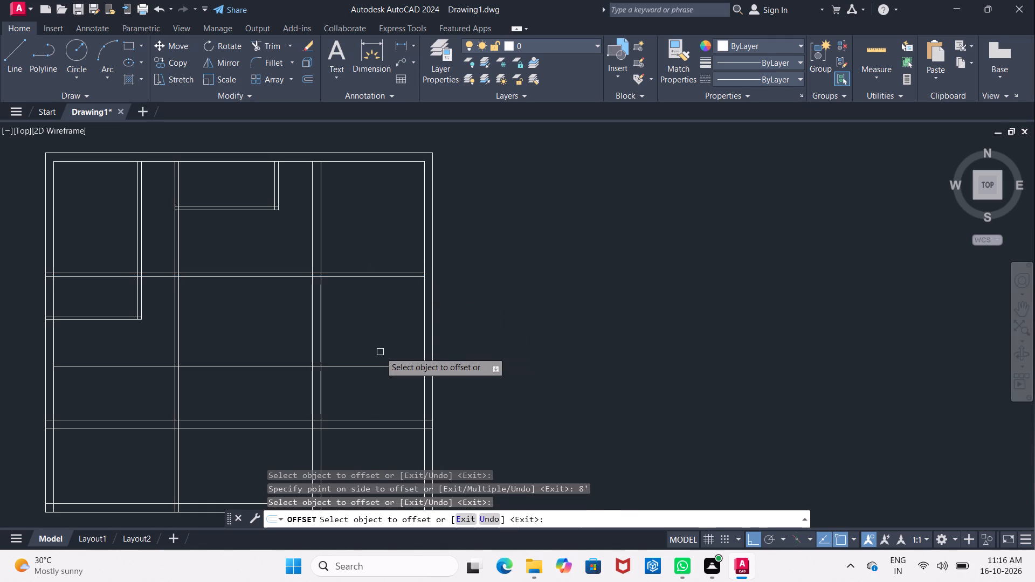
Offset the new horizontal line 9" downward to form a 9" wall.
{"action": "key", "text": "Return"}
{"action": "key", "text": "Return"}
{"action": "type", "text": "9\""}
{"action": "key", "text": "Return"}
{"action": "left_click", "coordinate": [389, 368]}
{"action": "left_click", "coordinate": [402, 427]}
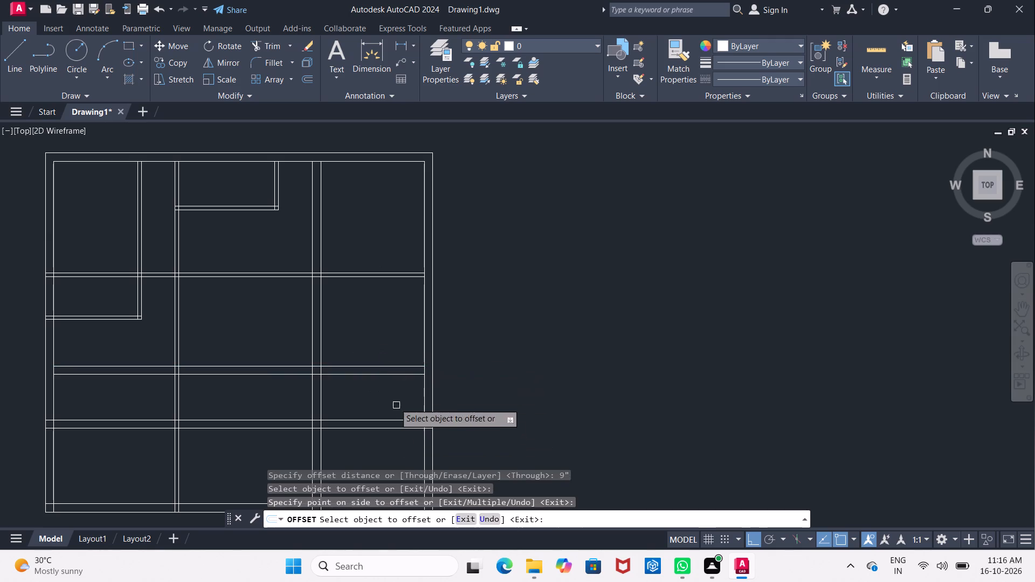
{"action": "key", "text": "Escape"}
Trim the new 9" wall out of the middle and left bays, including its stubs inside the 4" vertical wall.
{"action": "key", "text": "t"}
{"action": "key", "text": "r"}
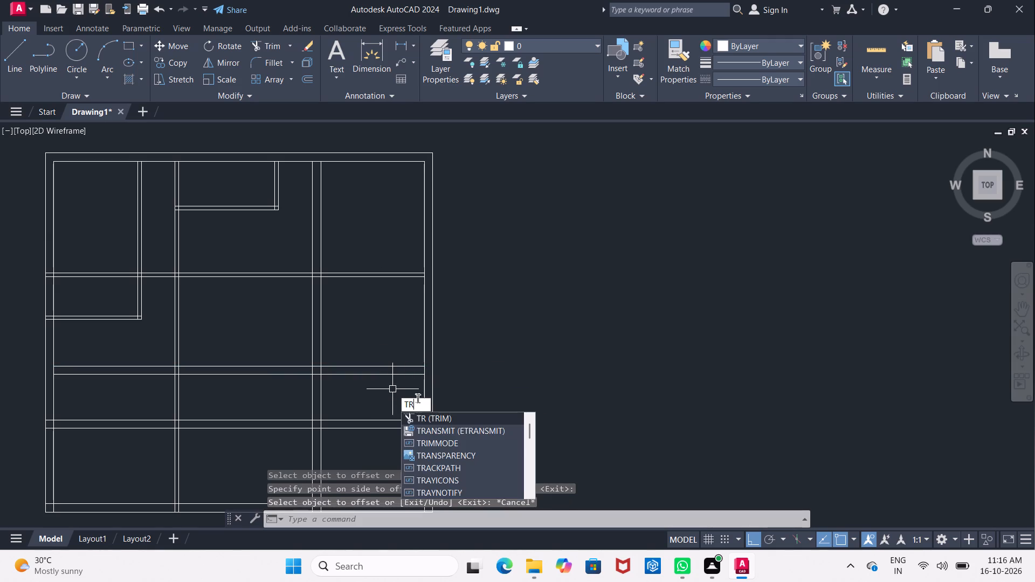
{"action": "left_click", "coordinate": [420, 419]}
{"action": "left_click_drag", "start_coordinate": [259, 337], "coordinate": [259, 382]}
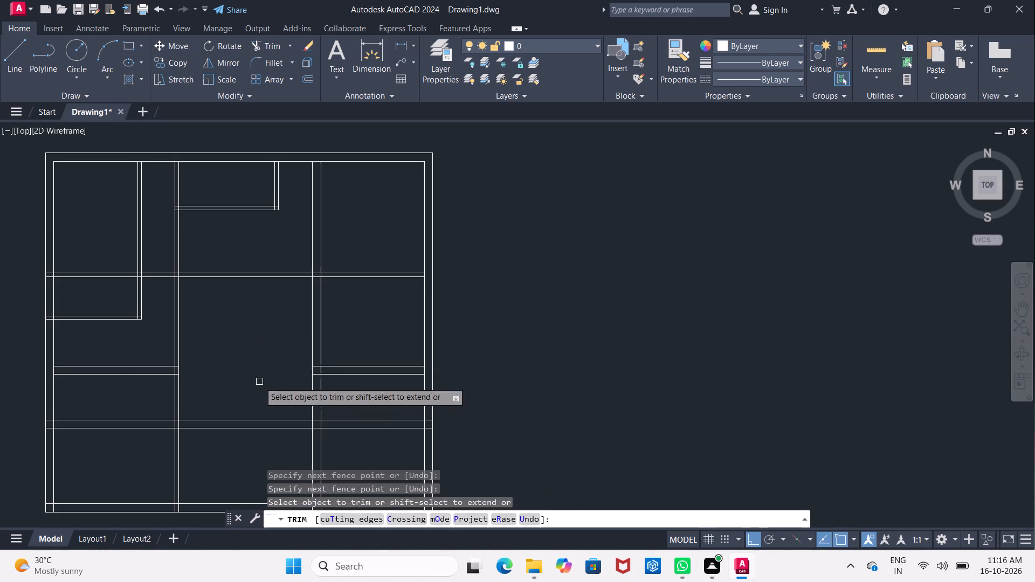
{"action": "left_click_drag", "start_coordinate": [129, 355], "coordinate": [128, 378]}
{"action": "scroll", "coordinate": [316, 389], "scroll_direction": "up", "scroll_amount": 3}
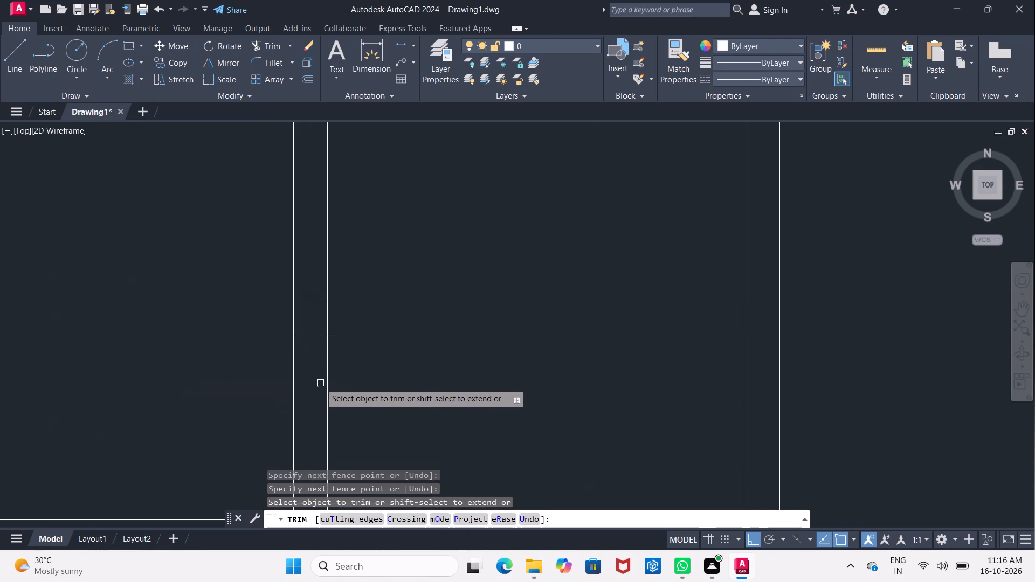
{"action": "scroll", "coordinate": [258, 372], "scroll_direction": "down", "scroll_amount": 3}
{"action": "scroll", "coordinate": [130, 358], "scroll_direction": "up", "scroll_amount": 4}
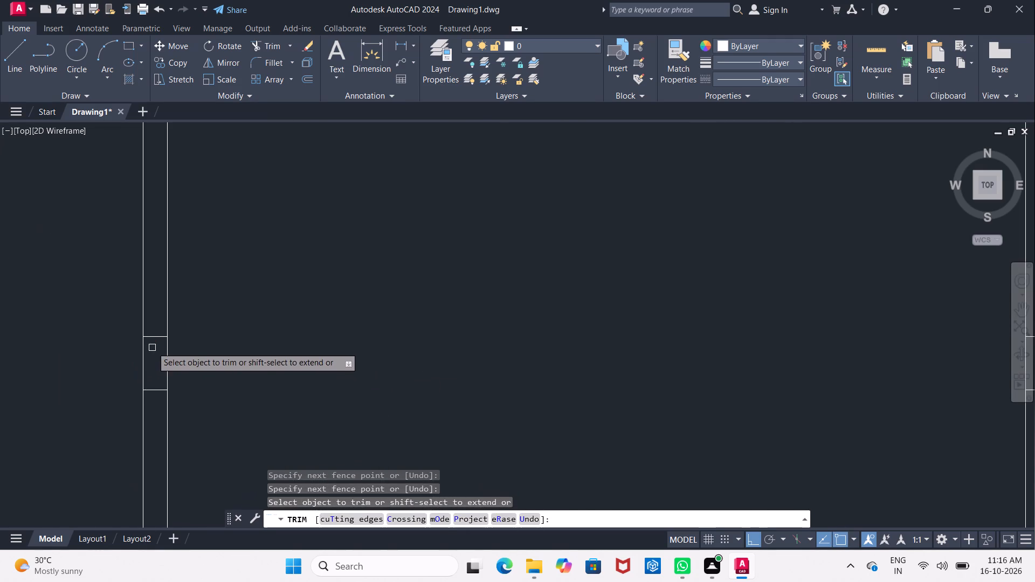
{"action": "left_click", "coordinate": [153, 341]}
{"action": "left_click", "coordinate": [157, 334]}
{"action": "left_click", "coordinate": [156, 392]}
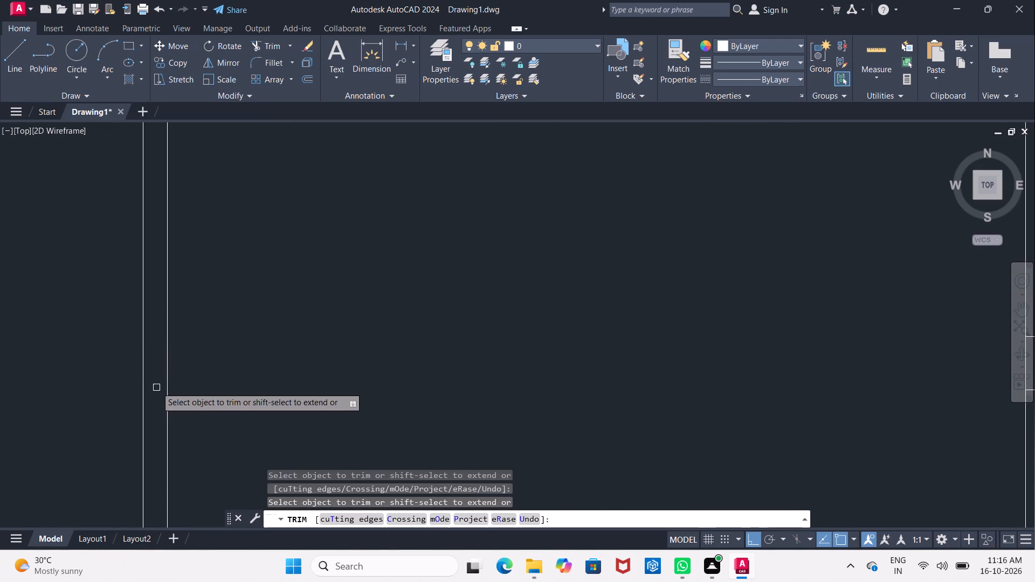
Trim both lines of the lower 9" horizontal wall across the right bay and through the outer right wall.
{"action": "scroll", "coordinate": [172, 378], "scroll_direction": "down", "scroll_amount": 3}
{"action": "middle_click_drag", "start_coordinate": [287, 373], "coordinate": [246, 290]}
{"action": "scroll", "coordinate": [246, 290], "scroll_direction": "down", "scroll_amount": 1}
{"action": "left_click_drag", "start_coordinate": [342, 320], "coordinate": [343, 352]}
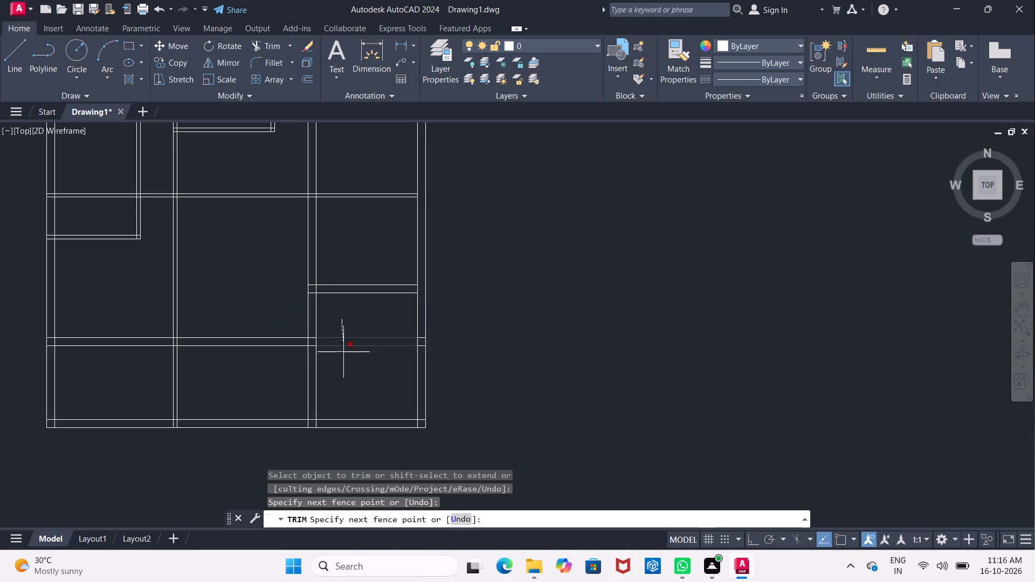
{"action": "left_click_drag", "start_coordinate": [343, 352], "coordinate": [344, 356]}
{"action": "scroll", "coordinate": [405, 356], "scroll_direction": "up", "scroll_amount": 1}
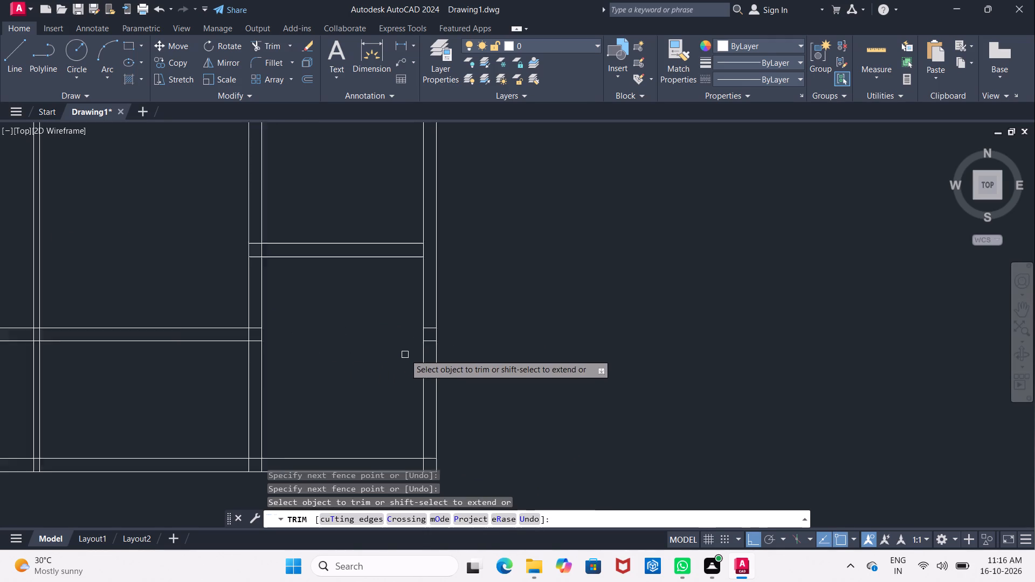
{"action": "scroll", "coordinate": [405, 354], "scroll_direction": "up", "scroll_amount": 3}
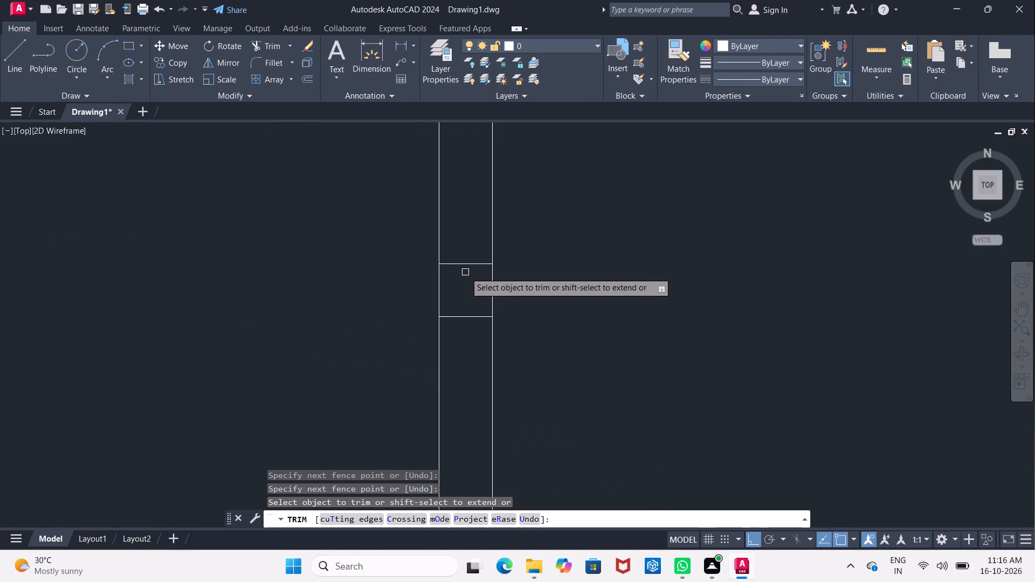
{"action": "scroll", "coordinate": [466, 276], "scroll_direction": "down", "scroll_amount": 3}
{"action": "left_click", "coordinate": [466, 274]}
{"action": "left_click", "coordinate": [468, 283]}
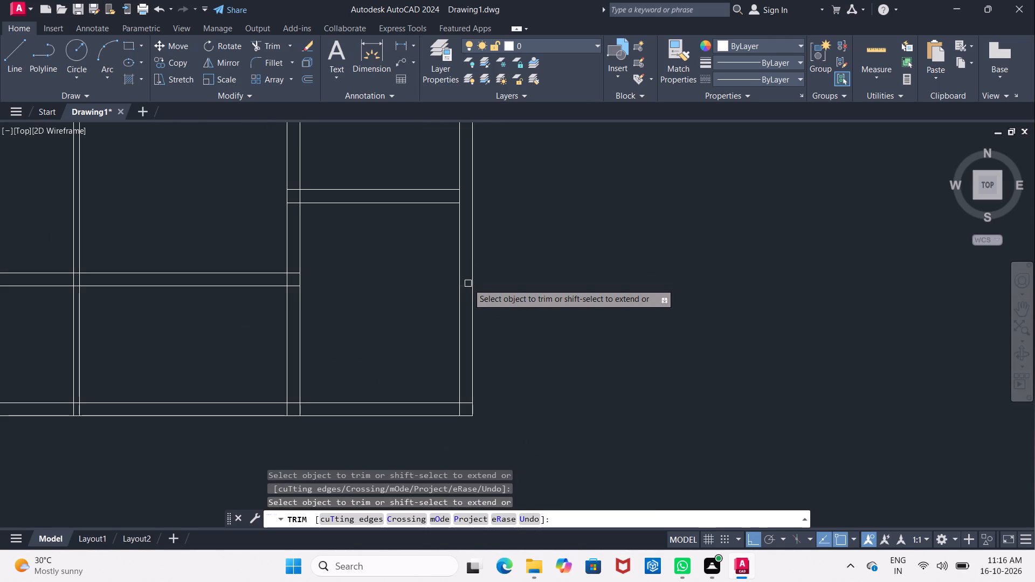
Trim the 4" vertical wall's left line and both lines of the 9" vertical wall below the lower horizontal wall.
{"action": "middle_click_drag", "start_coordinate": [388, 324], "coordinate": [566, 304]}
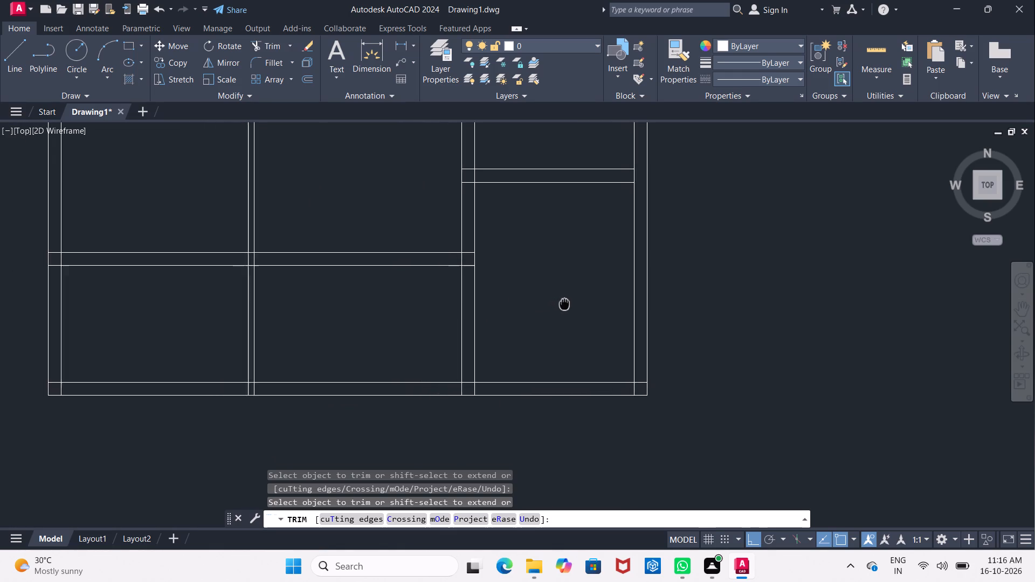
{"action": "middle_click_drag", "start_coordinate": [566, 304], "coordinate": [568, 304]}
{"action": "scroll", "coordinate": [569, 304], "scroll_direction": "down", "scroll_amount": 1}
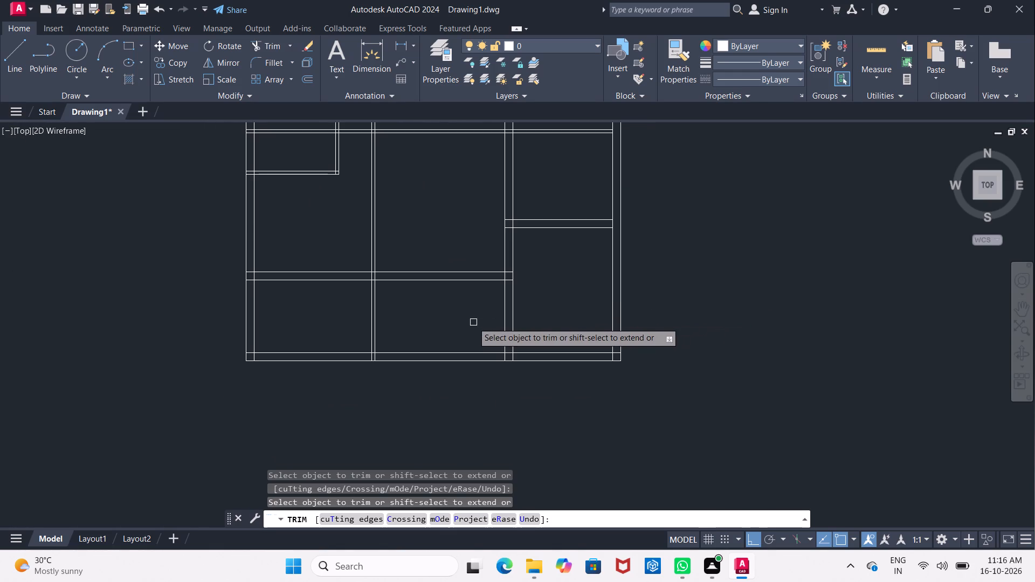
{"action": "left_click", "coordinate": [370, 312]}
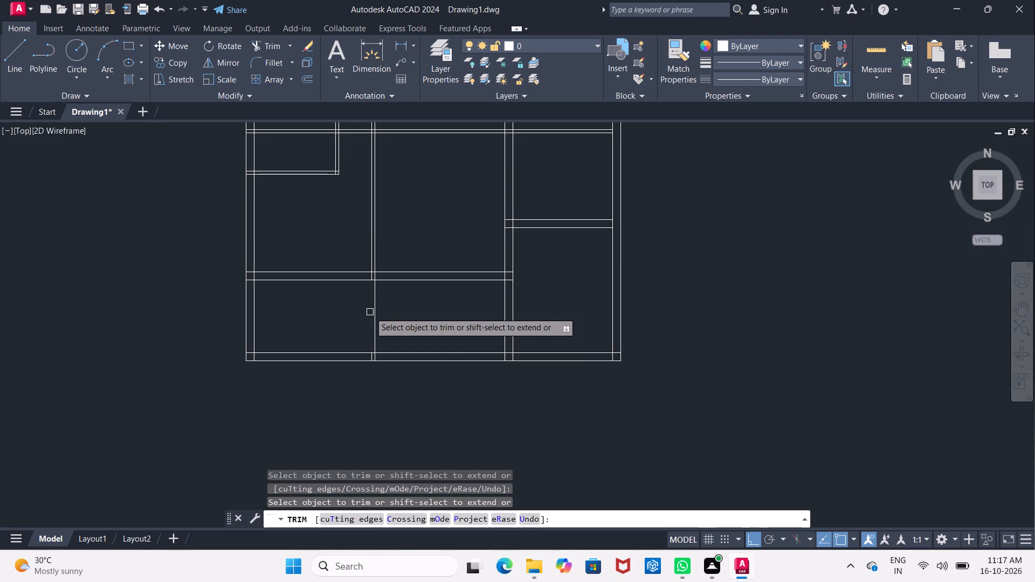
{"action": "left_click_drag", "start_coordinate": [459, 315], "coordinate": [541, 314]}
{"action": "middle_click_drag", "start_coordinate": [527, 301], "coordinate": [508, 324]}
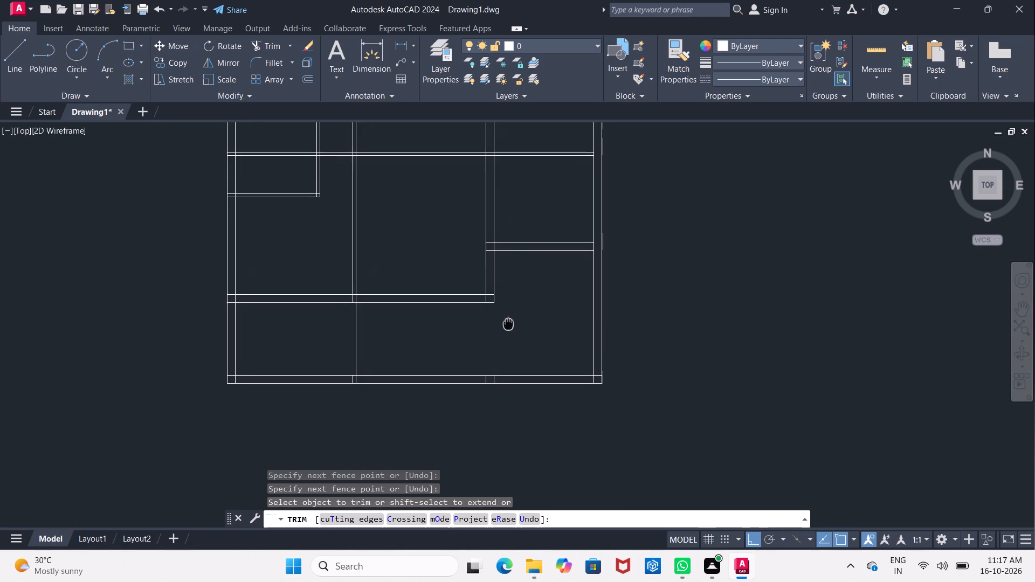
{"action": "middle_click_drag", "start_coordinate": [508, 324], "coordinate": [507, 325]}
Trim the vertical walls' leftover stubs inside the bottom wall and the 4" wall's left line inside the lower horizontal wall.
{"action": "scroll", "coordinate": [488, 378], "scroll_direction": "up", "scroll_amount": 2}
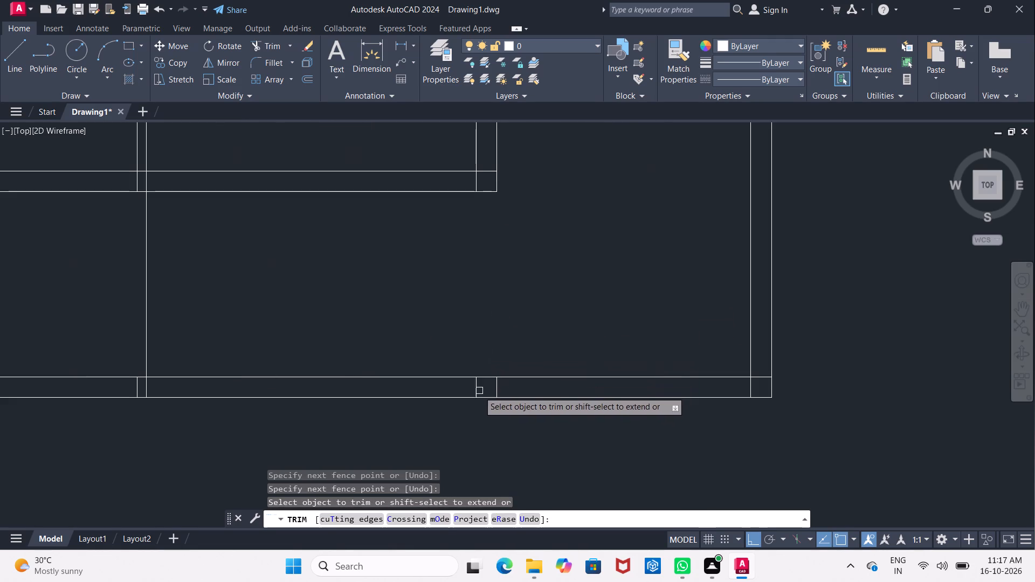
{"action": "left_click", "coordinate": [475, 391]}
{"action": "left_click", "coordinate": [498, 385]}
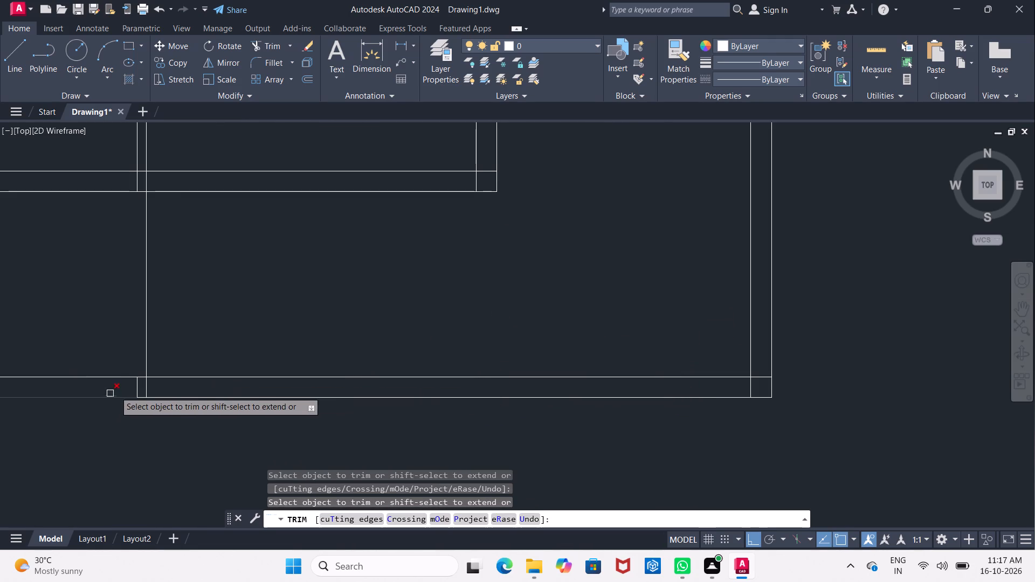
{"action": "left_click", "coordinate": [134, 384]}
{"action": "middle_click_drag", "start_coordinate": [128, 276], "coordinate": [168, 358]}
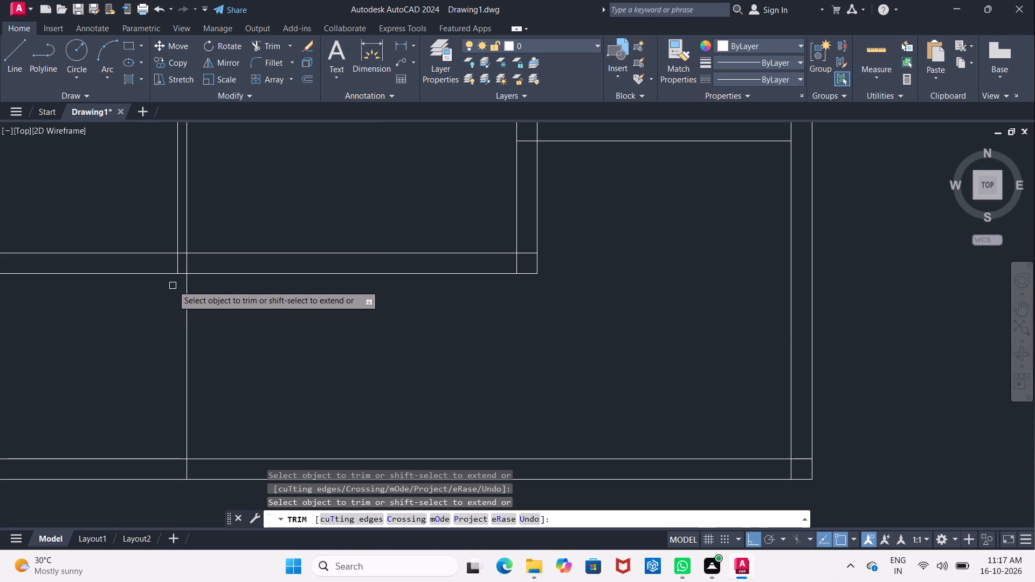
{"action": "left_click", "coordinate": [177, 267]}
{"action": "scroll", "coordinate": [309, 308], "scroll_direction": "down", "scroll_amount": 4}
{"action": "scroll", "coordinate": [380, 327], "scroll_direction": "up", "scroll_amount": 1}
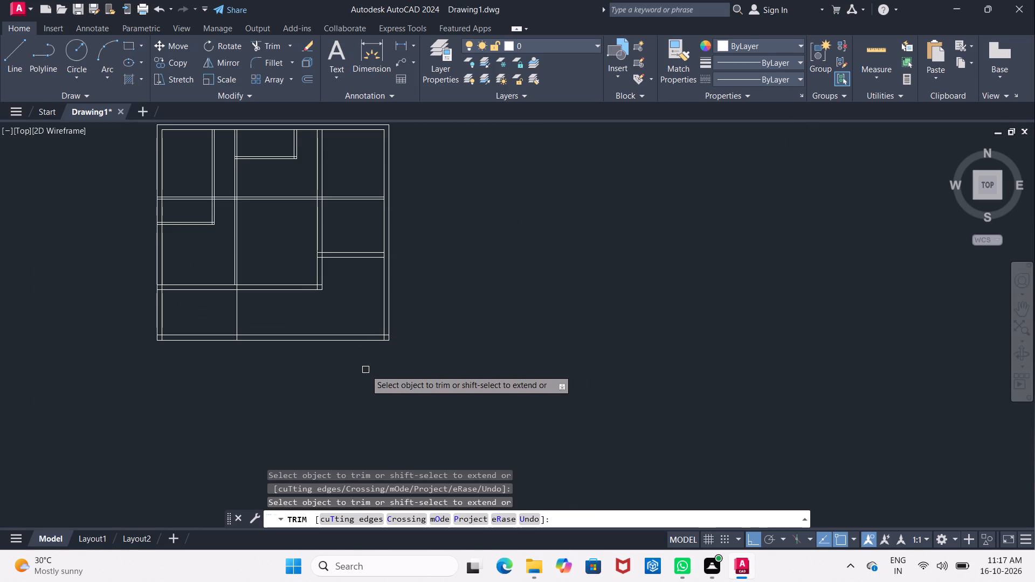
{"action": "key", "text": "Escape"}
Measure the vertical distance from the right bay's 9" wall to the bottom wall's inner line with a linear dimension.
{"action": "scroll", "coordinate": [365, 369], "scroll_direction": "up", "scroll_amount": 1}
{"action": "middle_click_drag", "start_coordinate": [365, 369], "coordinate": [327, 409]}
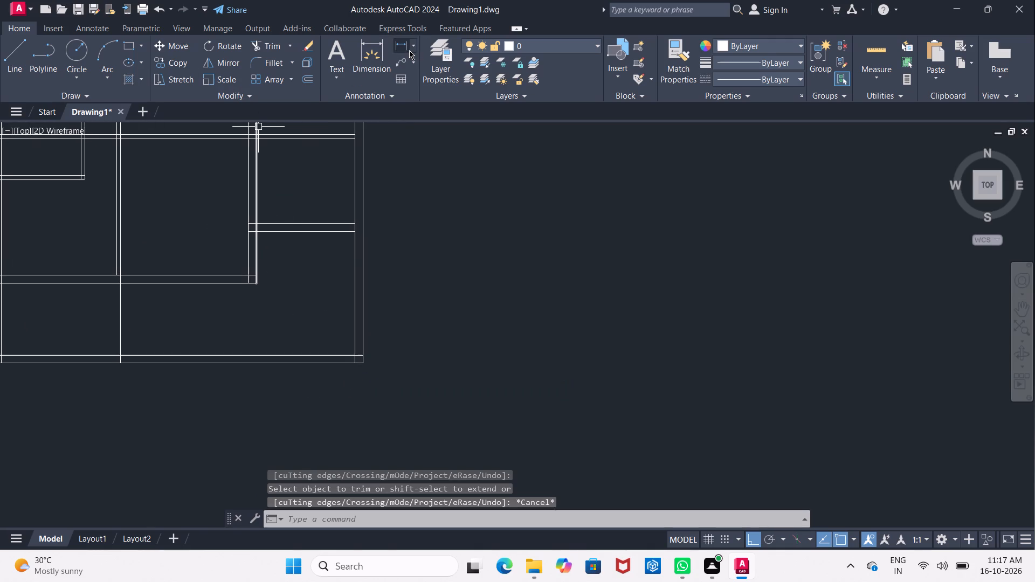
{"action": "left_click", "coordinate": [403, 50]}
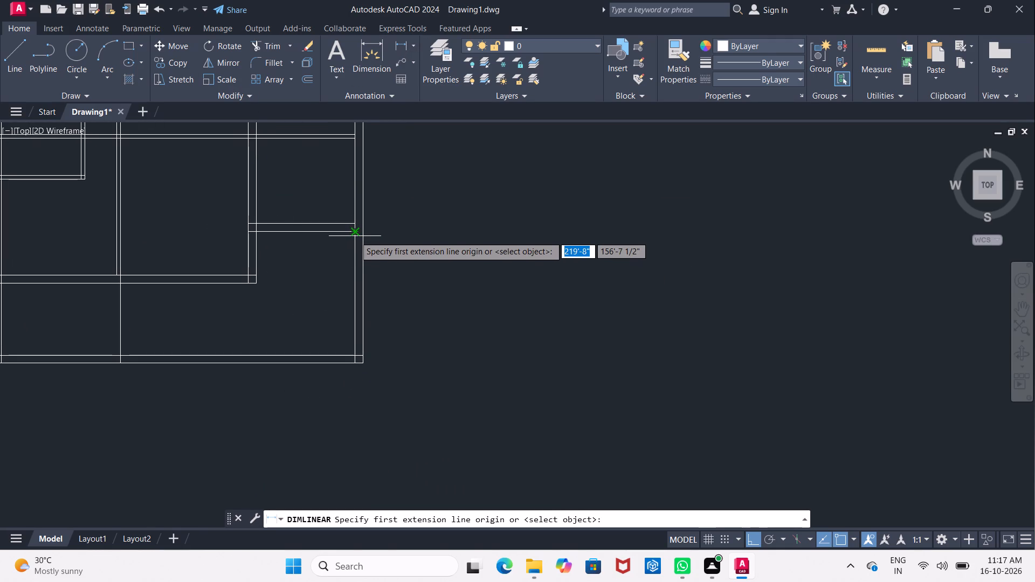
{"action": "left_click", "coordinate": [354, 233]}
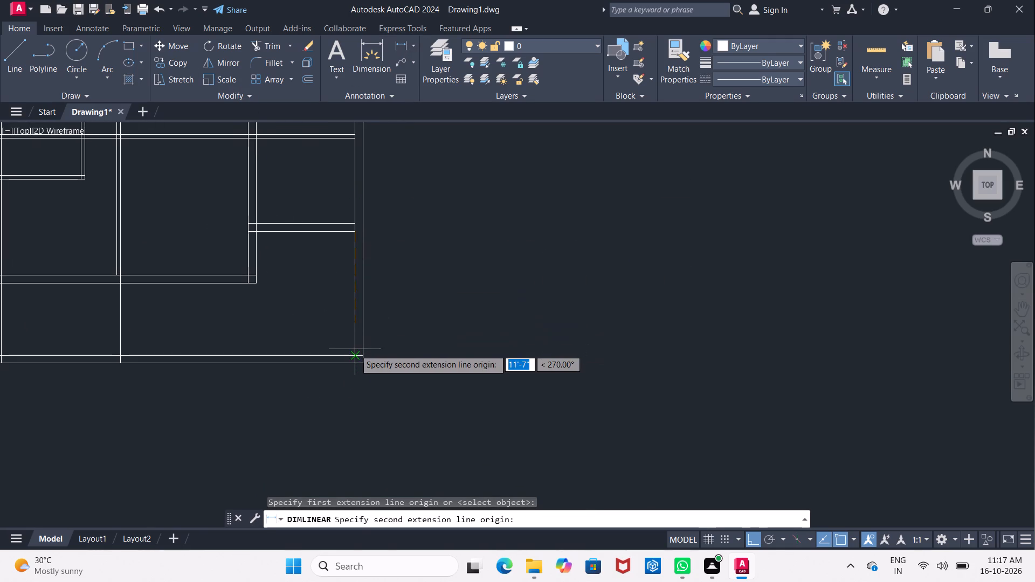
{"action": "left_click", "coordinate": [355, 353]}
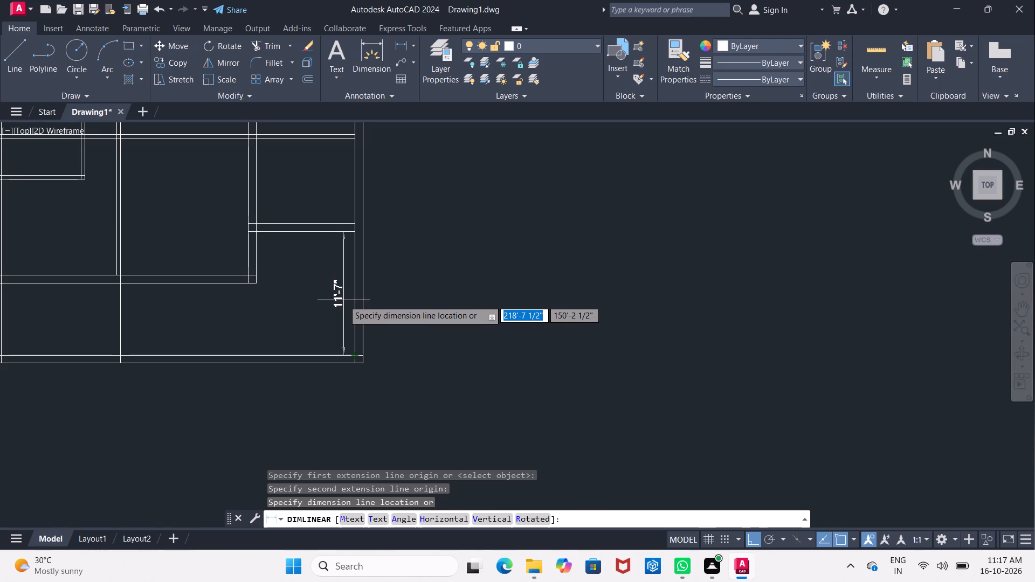
{"action": "middle_click_drag", "start_coordinate": [343, 300], "coordinate": [363, 301]}
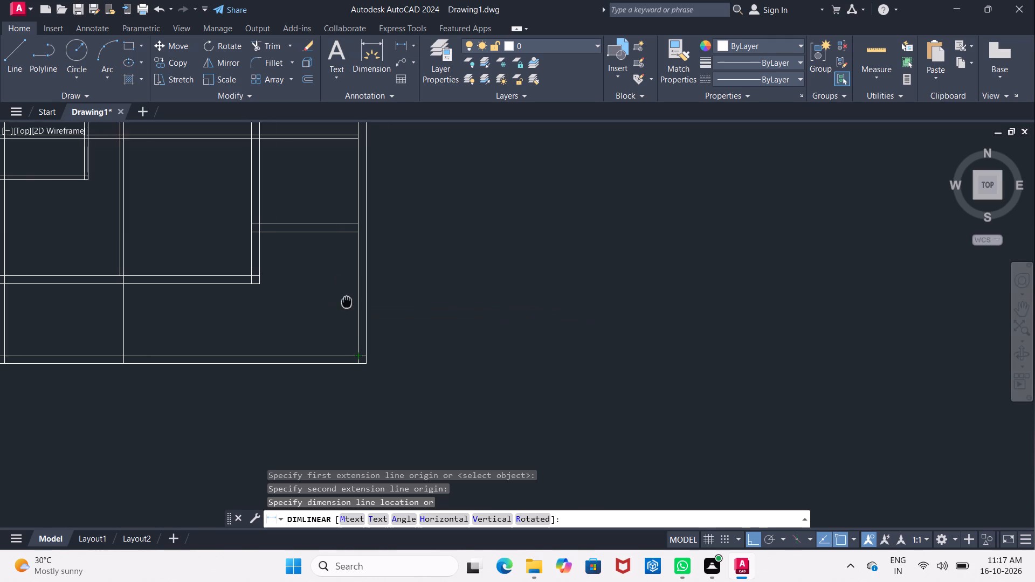
{"action": "middle_click_drag", "start_coordinate": [363, 301], "coordinate": [401, 302]}
{"action": "key", "text": "Escape"}
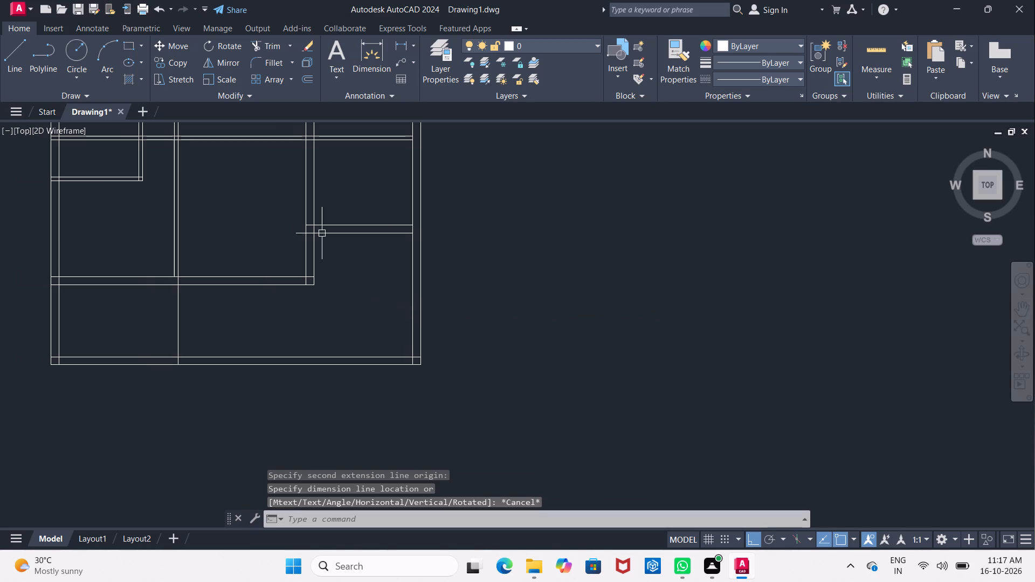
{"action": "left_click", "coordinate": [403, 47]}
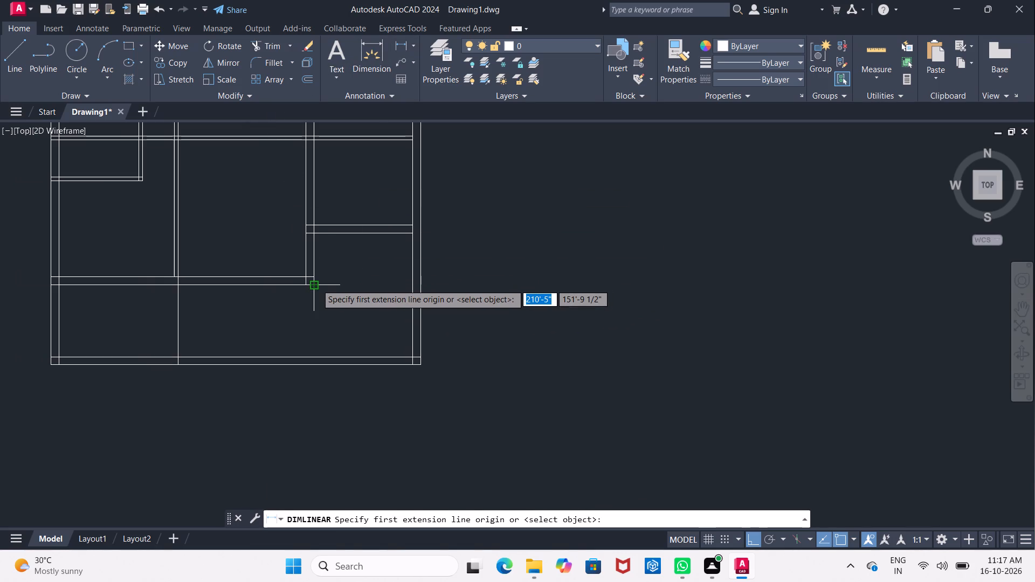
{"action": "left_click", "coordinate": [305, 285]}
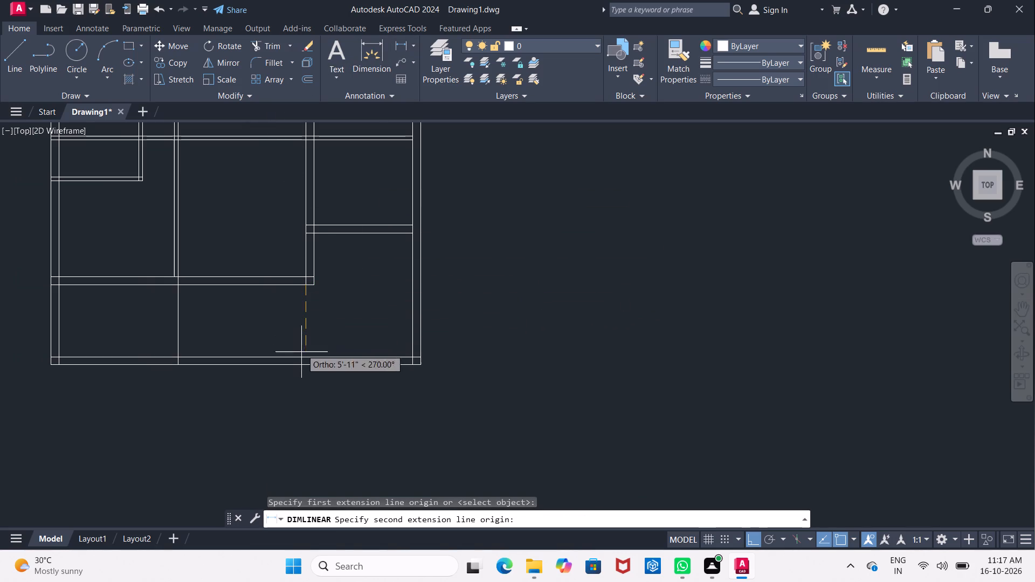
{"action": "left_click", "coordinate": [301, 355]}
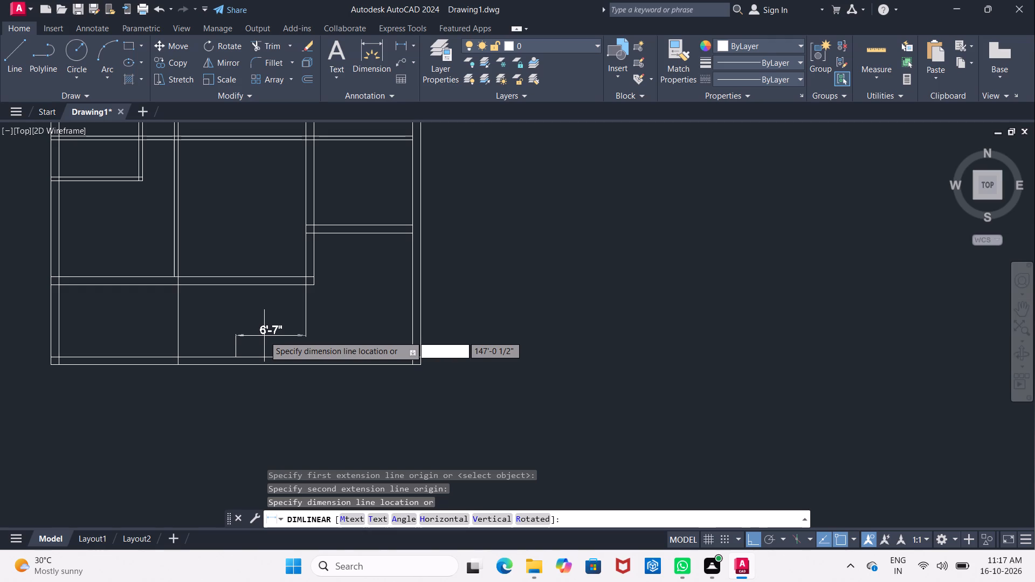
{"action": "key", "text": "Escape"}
Measure the vertical distance from the lower 9" horizontal wall to the bottom wall's inner line with a linear dimension.
{"action": "left_click", "coordinate": [396, 44]}
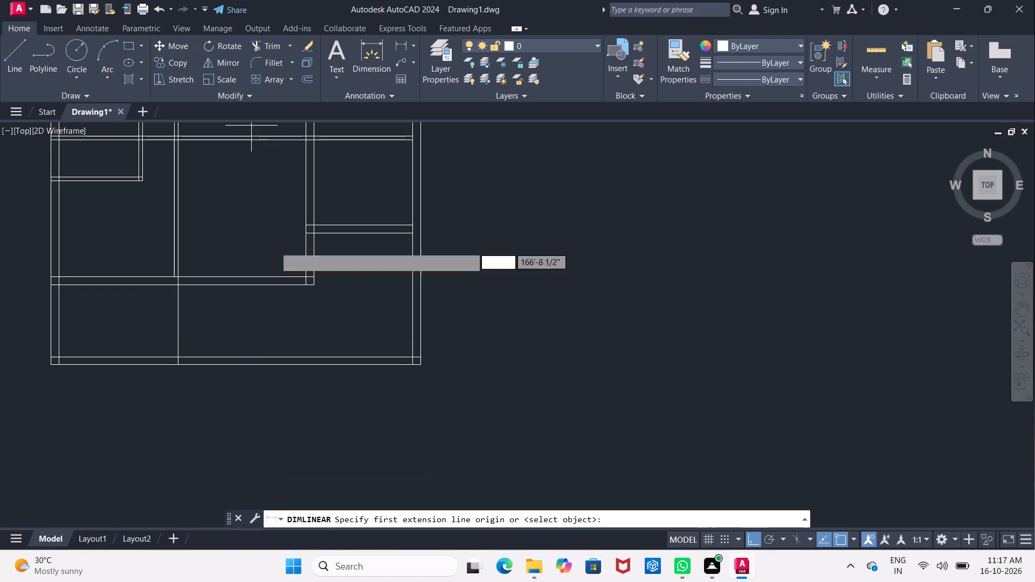
{"action": "left_click", "coordinate": [175, 286]}
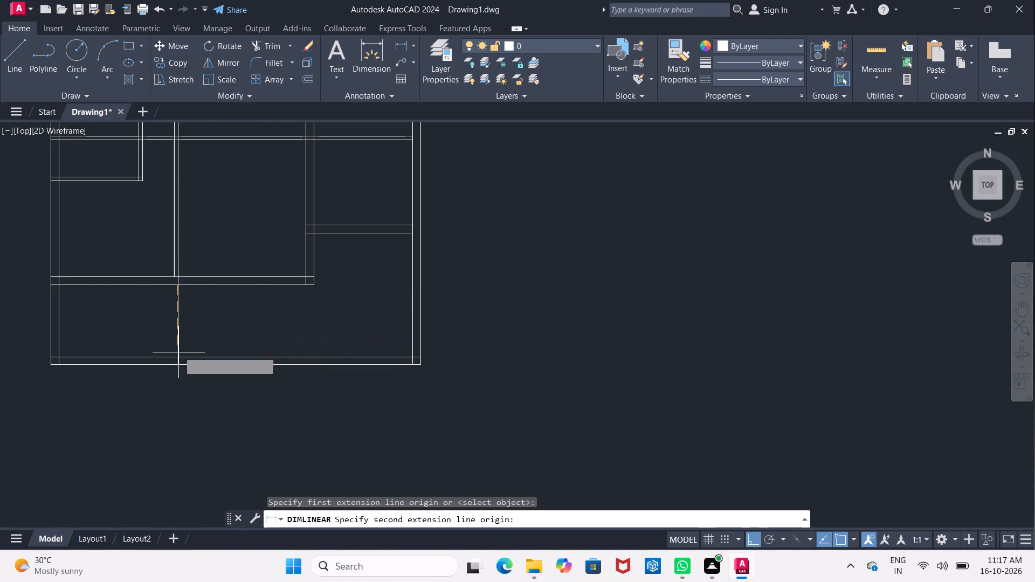
{"action": "left_click", "coordinate": [178, 355]}
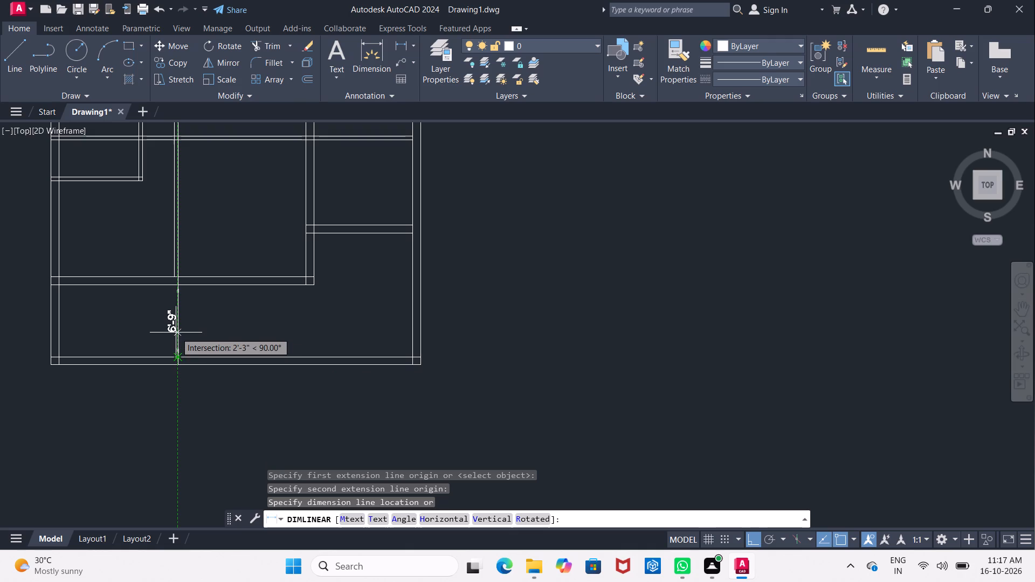
{"action": "key", "text": "Escape"}
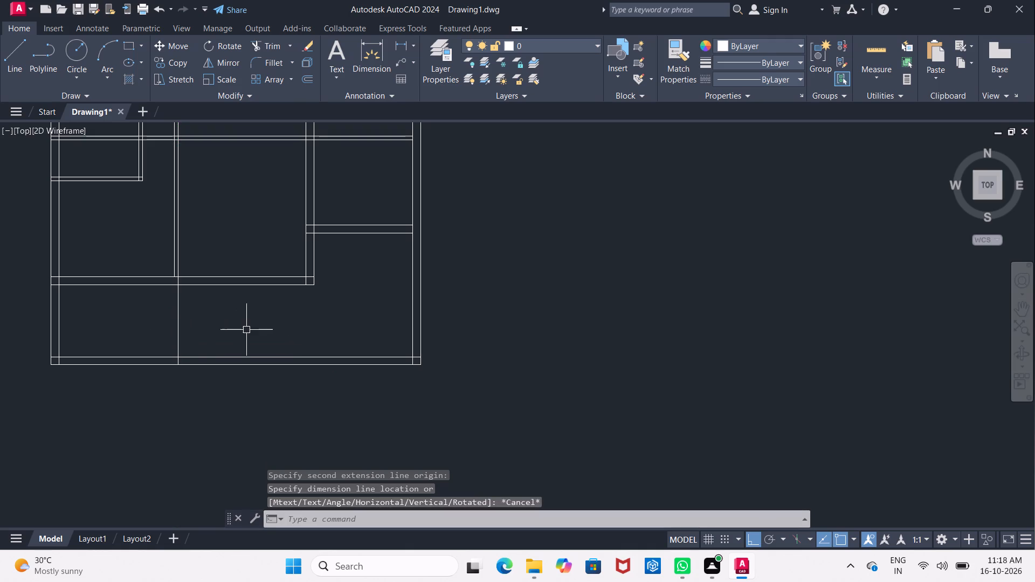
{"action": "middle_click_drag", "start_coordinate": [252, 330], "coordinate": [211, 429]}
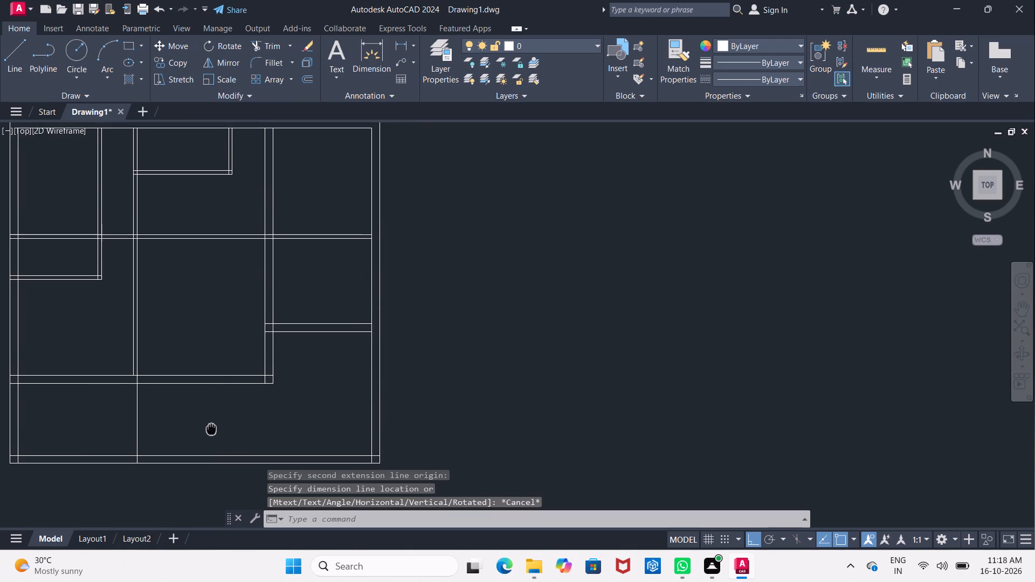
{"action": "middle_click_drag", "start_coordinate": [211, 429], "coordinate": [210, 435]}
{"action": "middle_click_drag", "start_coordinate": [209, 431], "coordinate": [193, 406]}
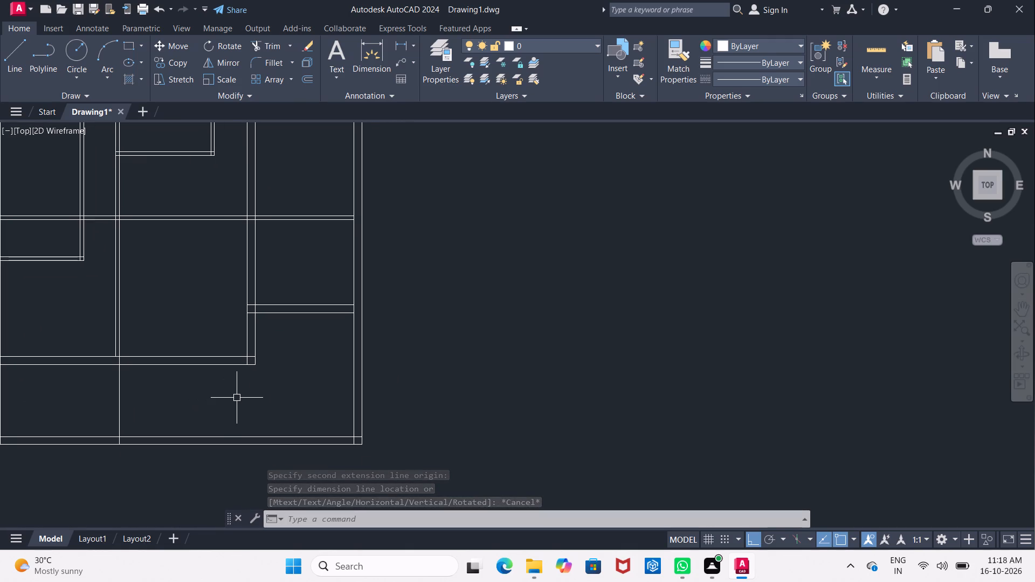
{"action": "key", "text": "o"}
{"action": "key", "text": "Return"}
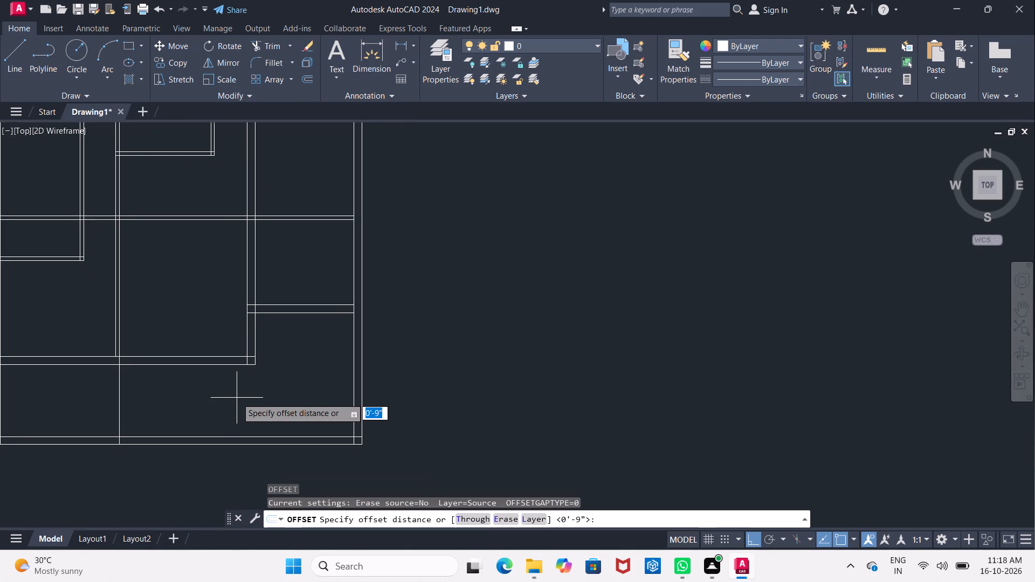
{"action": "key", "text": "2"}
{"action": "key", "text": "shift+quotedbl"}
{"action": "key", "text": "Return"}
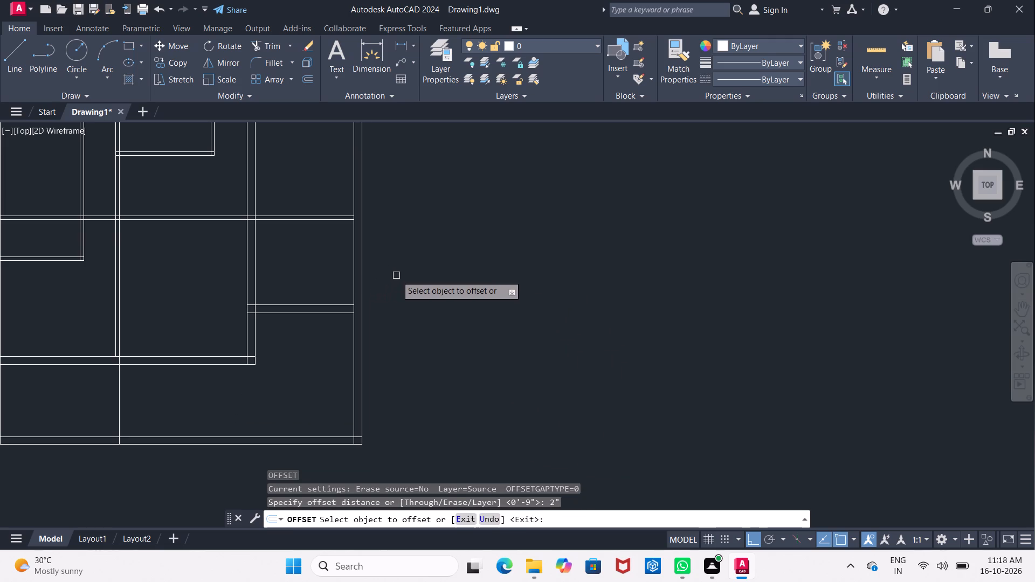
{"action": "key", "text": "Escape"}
Measure the right bay's clear width along its 4" horizontal wall with a linear dimension.
{"action": "middle_click_drag", "start_coordinate": [401, 252], "coordinate": [415, 276]}
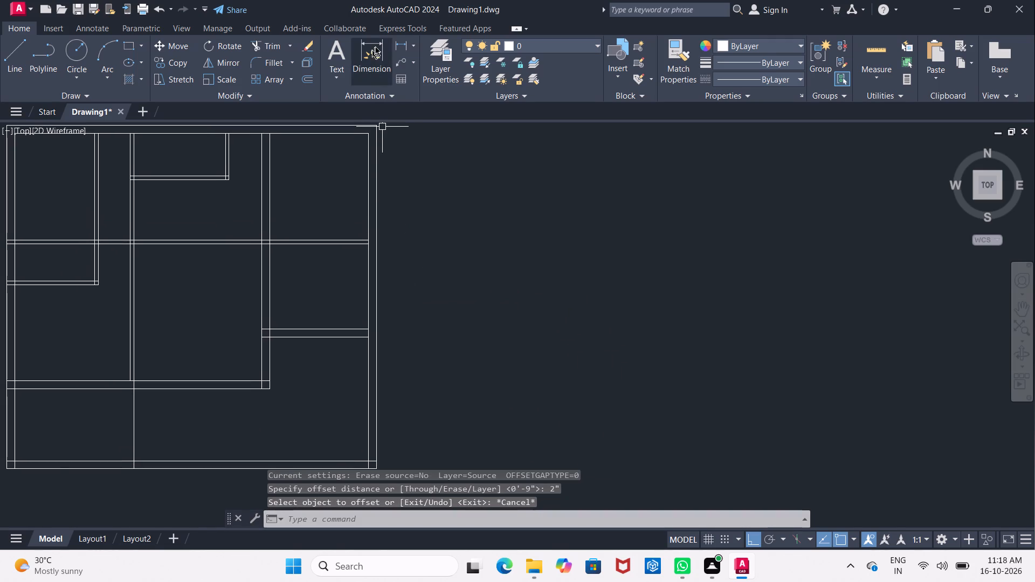
{"action": "left_click", "coordinate": [406, 47]}
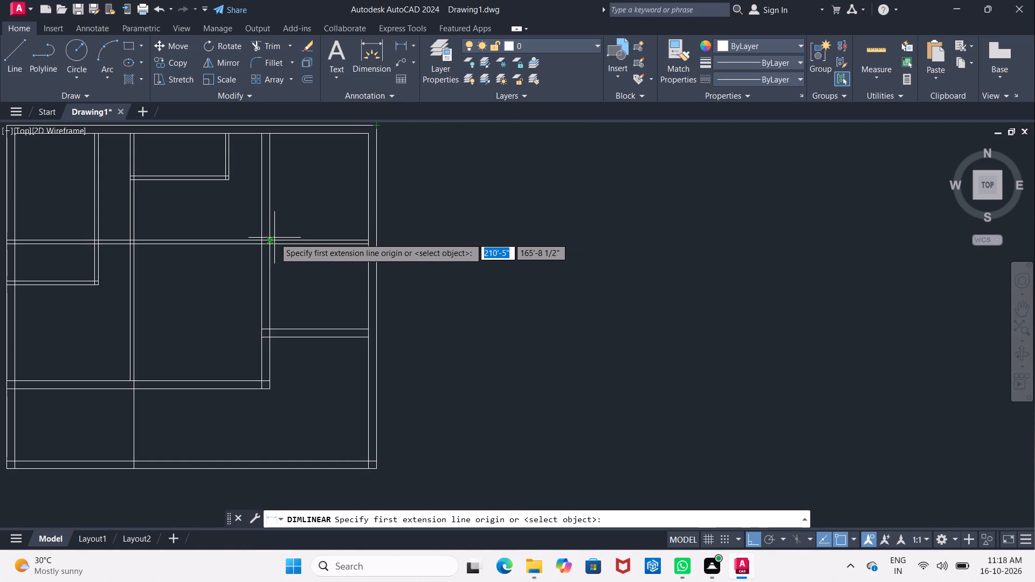
{"action": "left_click", "coordinate": [271, 238]}
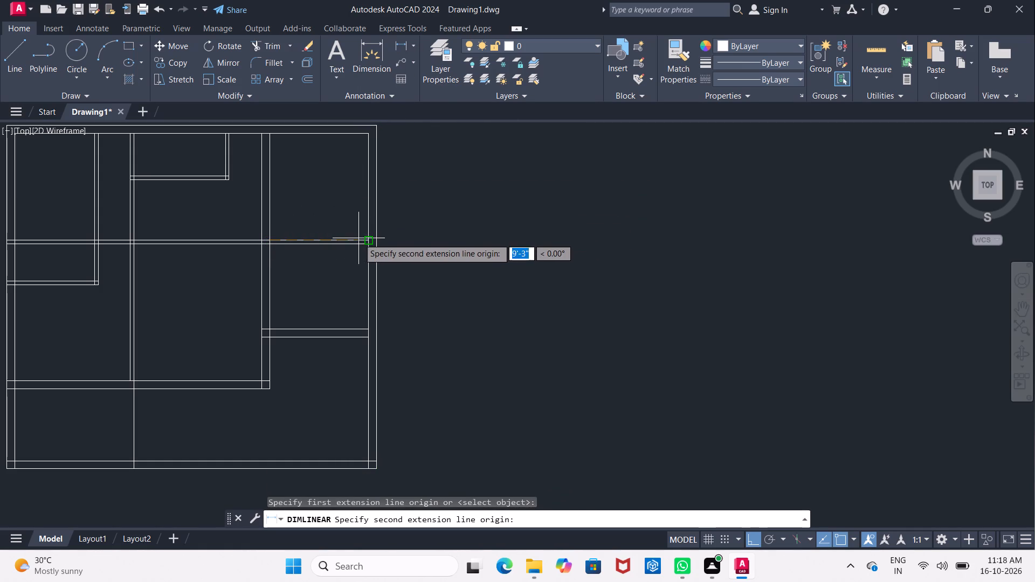
{"action": "left_click", "coordinate": [365, 240]}
{"action": "key", "text": "Escape"}
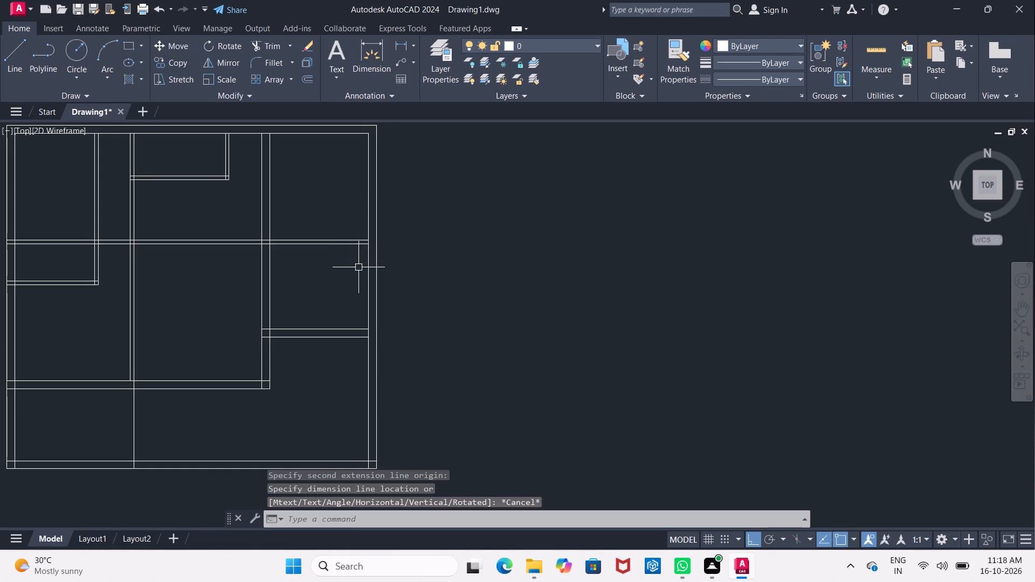
Measure the clear heights of the right bay's rooms above and below its 4" horizontal wall with linear dimensions.
{"action": "left_click", "coordinate": [400, 45]}
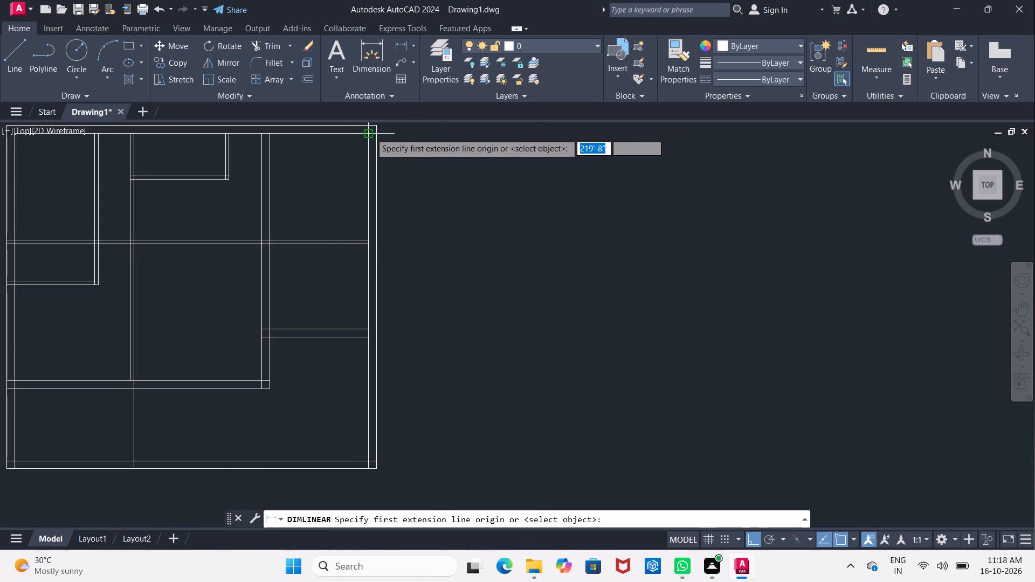
{"action": "left_click", "coordinate": [370, 133]}
{"action": "left_click", "coordinate": [368, 240]}
{"action": "key", "text": "Escape"}
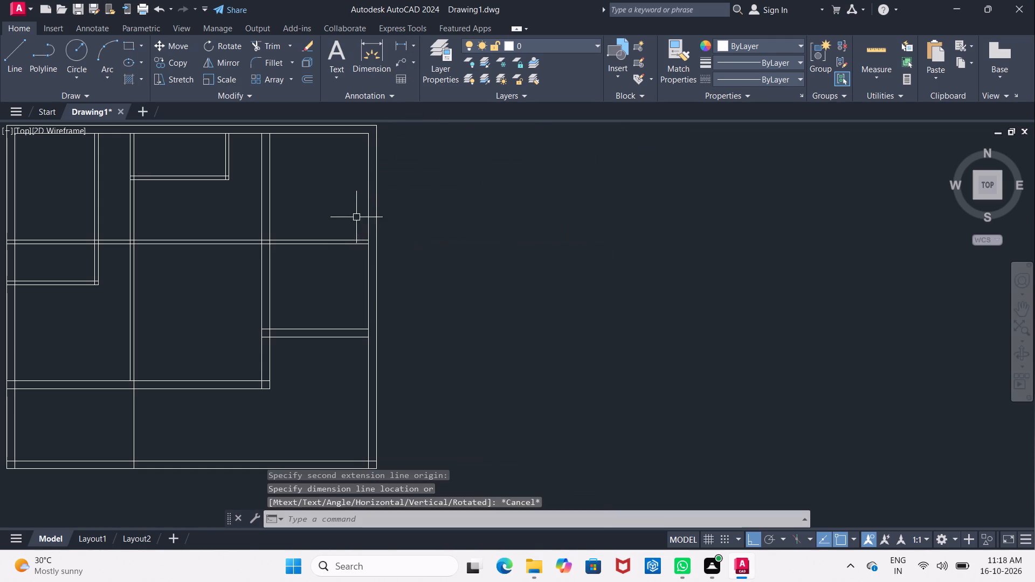
{"action": "left_click", "coordinate": [398, 45]}
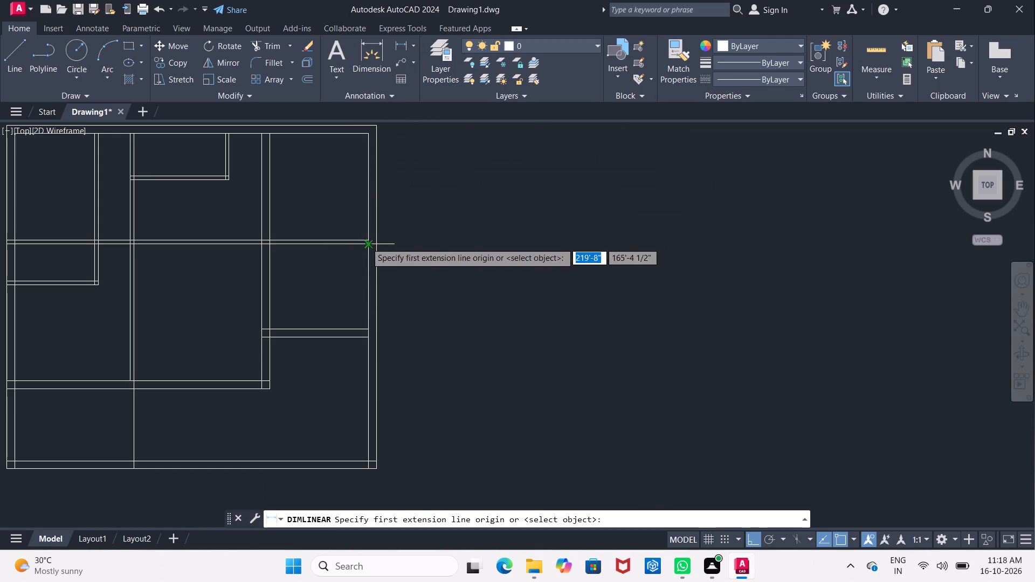
{"action": "left_click", "coordinate": [366, 242]}
{"action": "left_click", "coordinate": [369, 331]}
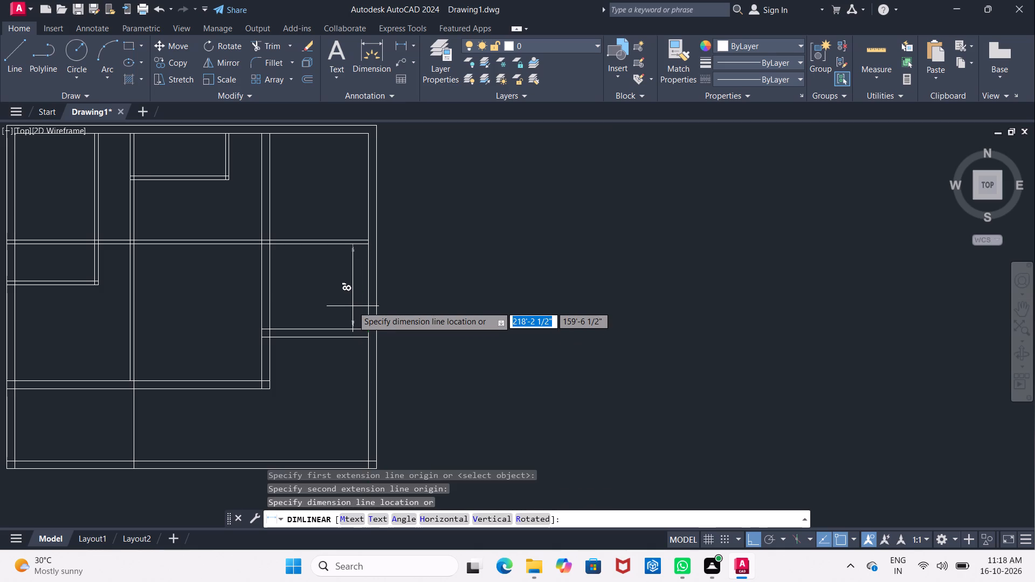
{"action": "key", "text": "Escape"}
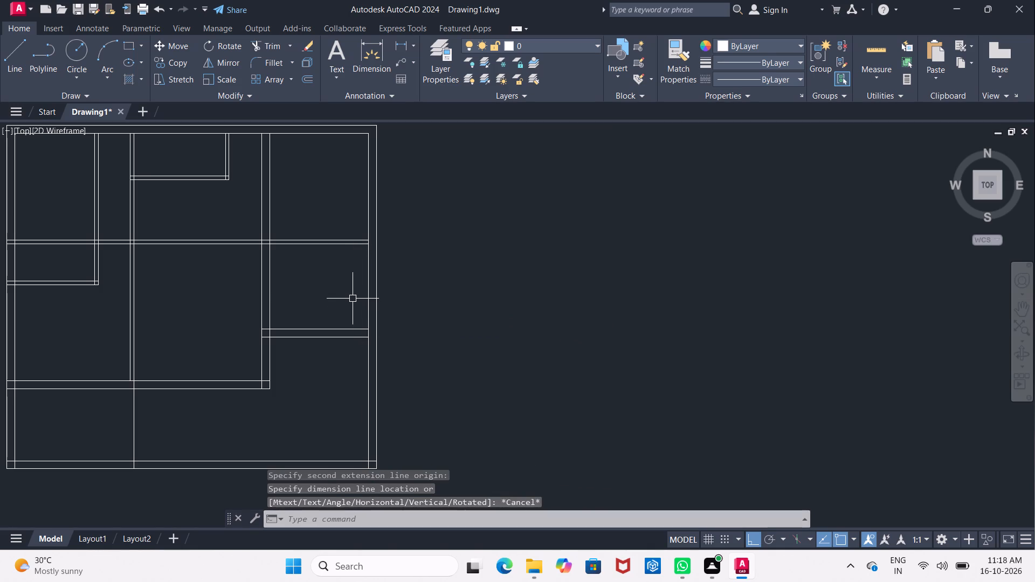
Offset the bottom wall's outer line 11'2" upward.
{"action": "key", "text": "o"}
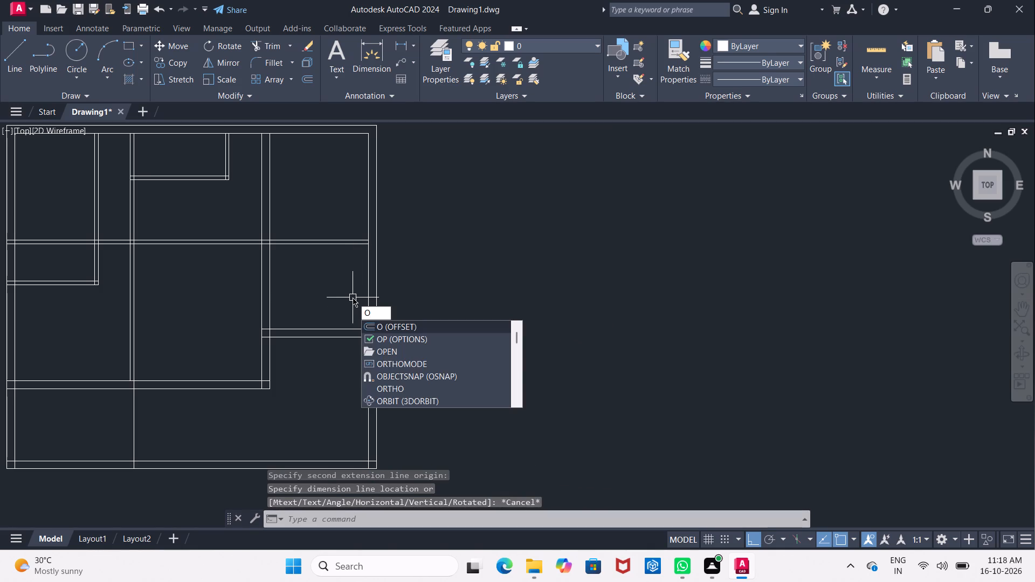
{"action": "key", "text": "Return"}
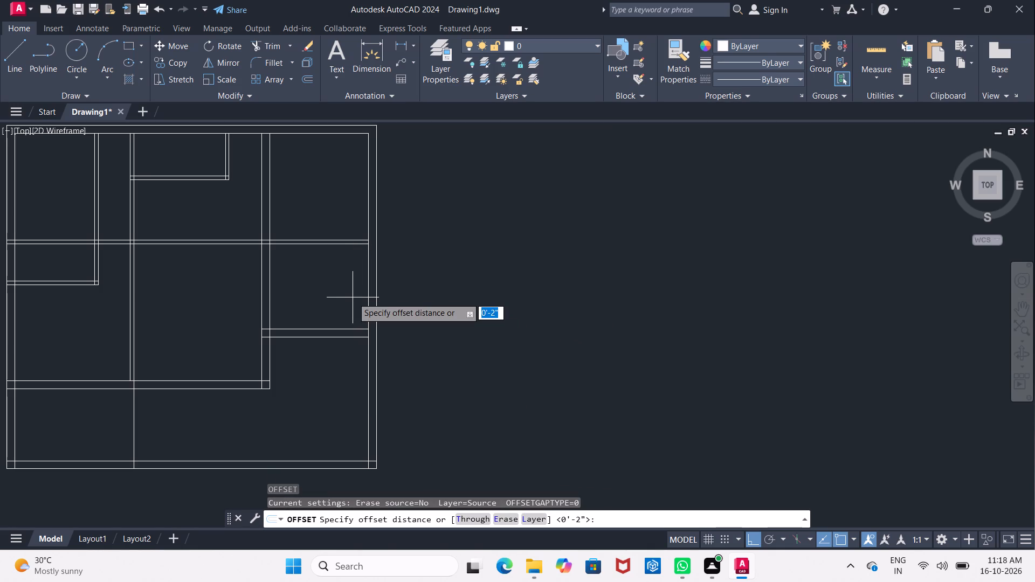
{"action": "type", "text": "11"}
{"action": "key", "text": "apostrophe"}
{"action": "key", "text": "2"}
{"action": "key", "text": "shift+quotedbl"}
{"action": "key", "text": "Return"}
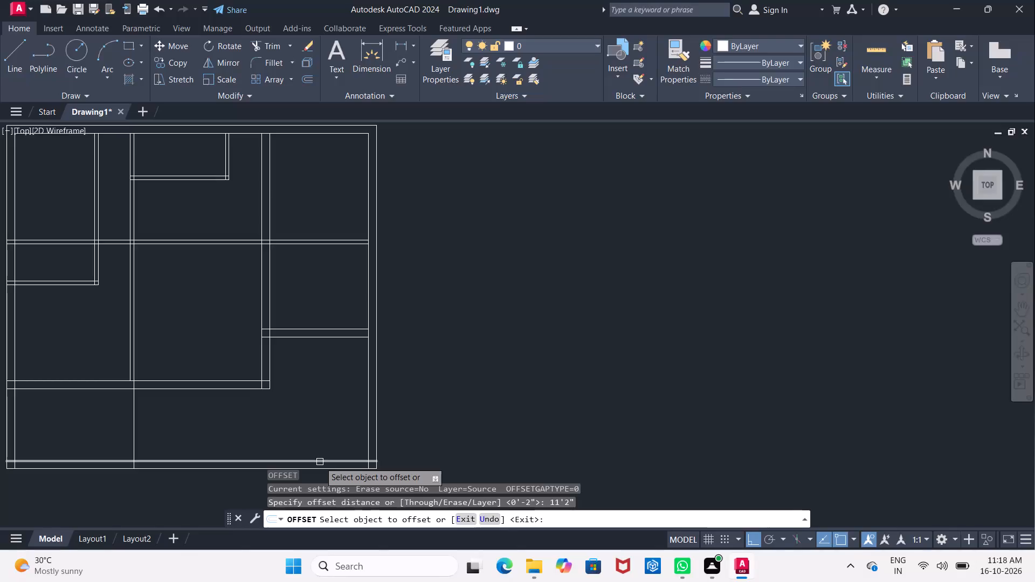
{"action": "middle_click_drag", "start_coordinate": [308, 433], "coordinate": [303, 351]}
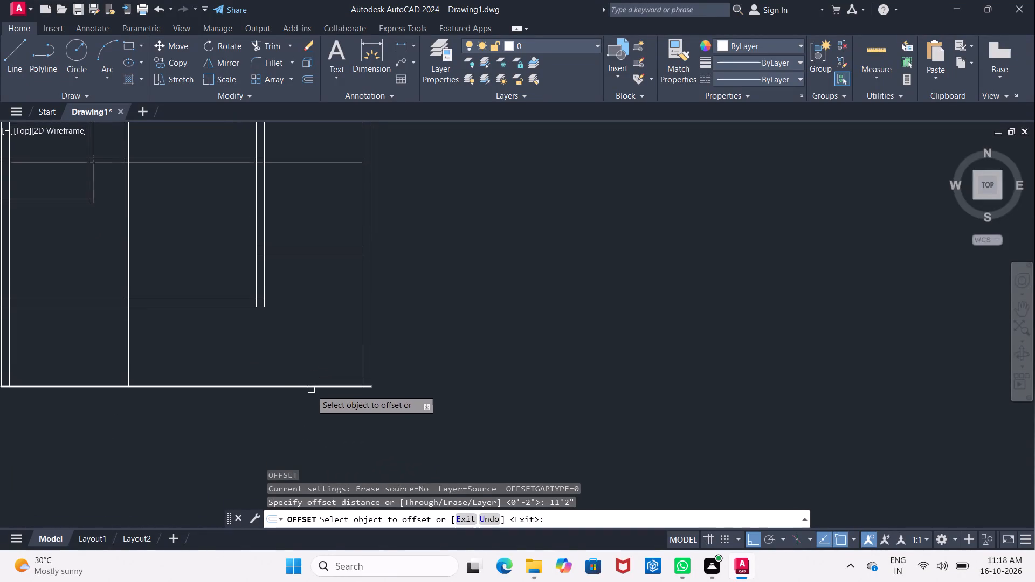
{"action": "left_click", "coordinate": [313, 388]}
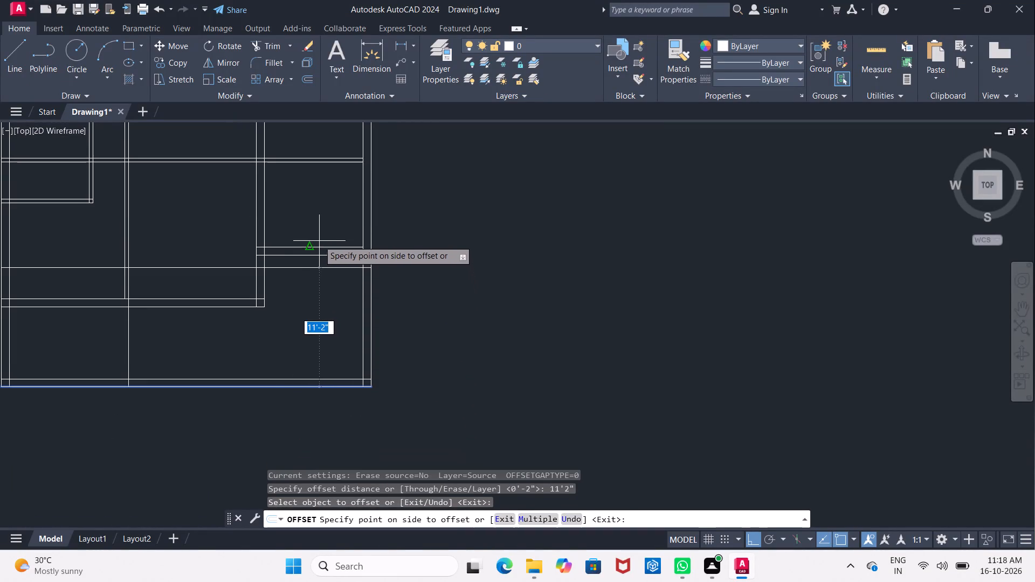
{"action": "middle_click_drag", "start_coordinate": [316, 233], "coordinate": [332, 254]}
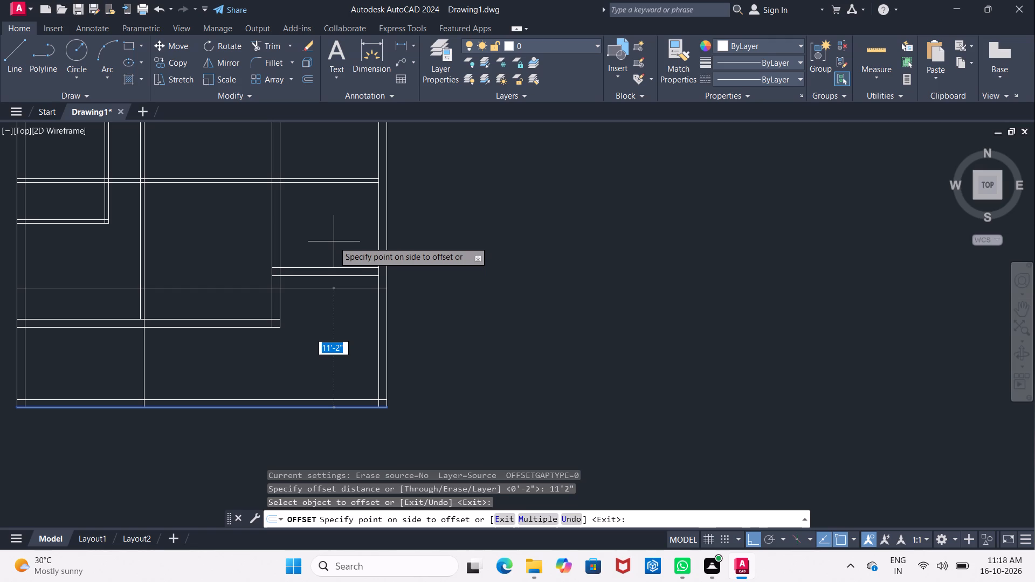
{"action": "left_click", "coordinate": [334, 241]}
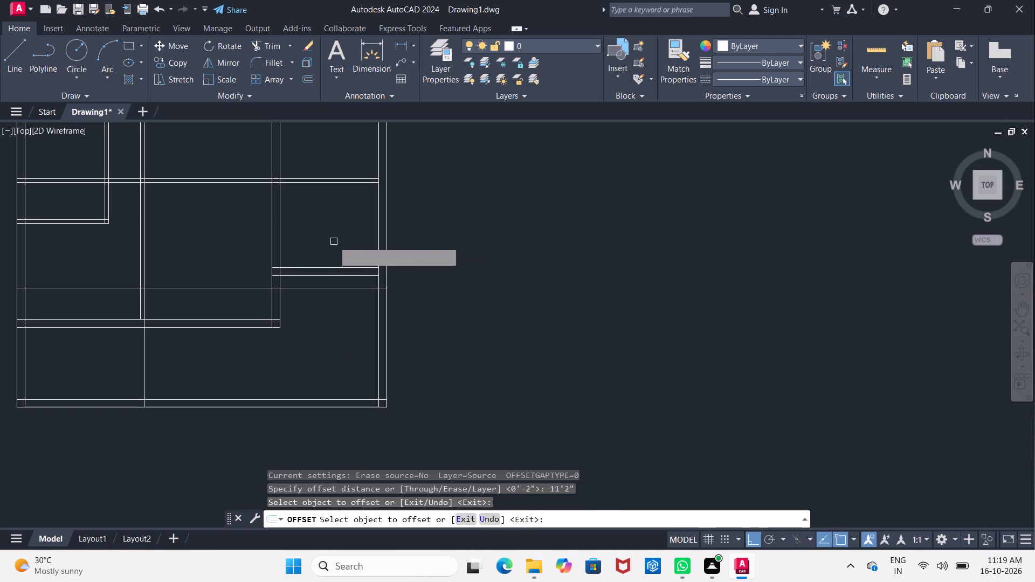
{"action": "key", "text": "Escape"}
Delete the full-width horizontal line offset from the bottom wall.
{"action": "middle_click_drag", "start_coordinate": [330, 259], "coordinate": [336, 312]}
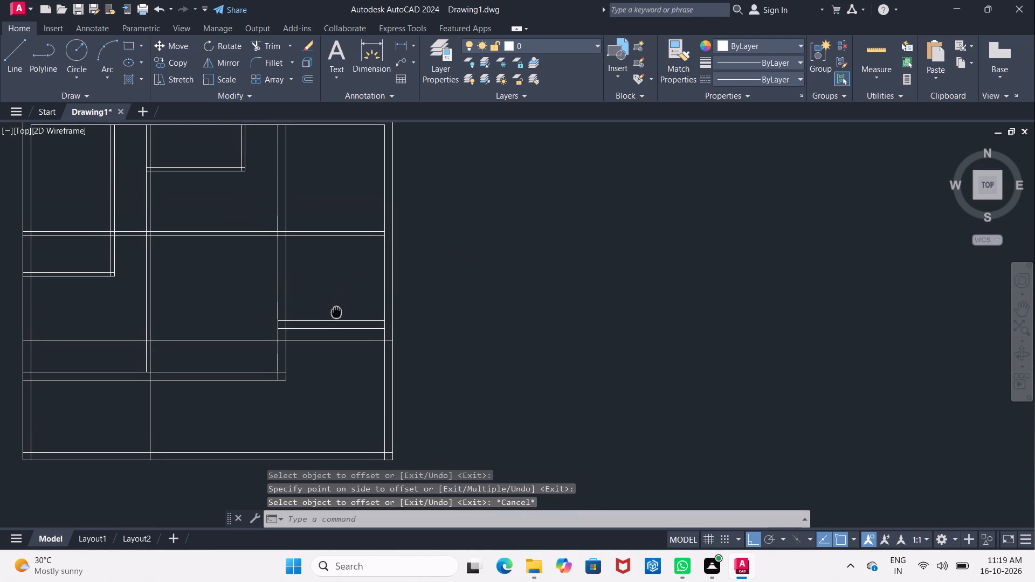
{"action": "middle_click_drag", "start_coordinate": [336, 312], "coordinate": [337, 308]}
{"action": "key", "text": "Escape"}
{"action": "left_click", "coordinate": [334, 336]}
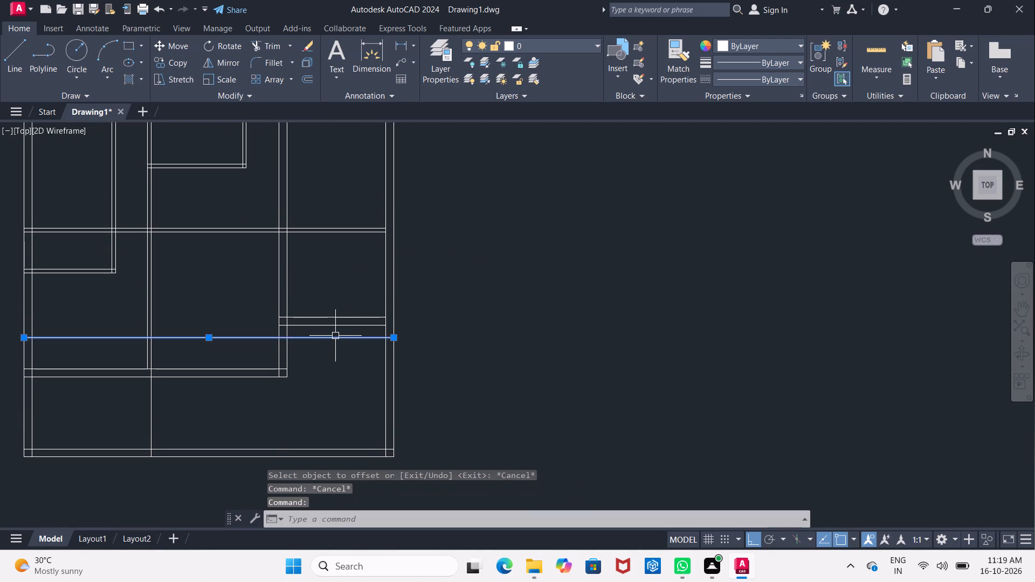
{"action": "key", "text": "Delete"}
Trim both lines of the 4" horizontal wall across the middle bay and the passage beside the left room.
{"action": "type", "text": "TR"}
{"action": "left_click", "coordinate": [357, 365]}
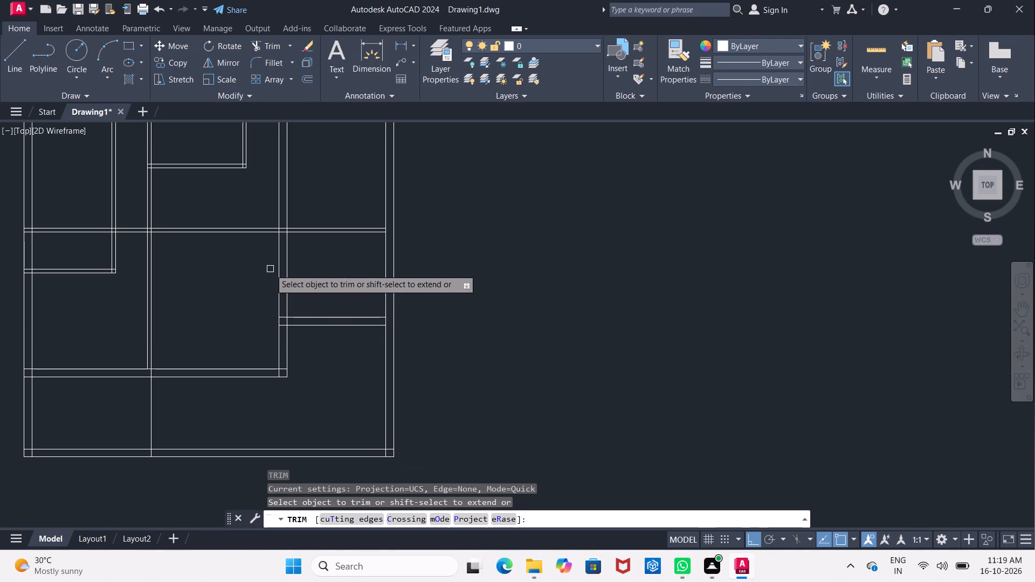
{"action": "left_click_drag", "start_coordinate": [260, 205], "coordinate": [268, 257]}
{"action": "left_click_drag", "start_coordinate": [127, 212], "coordinate": [128, 216]}
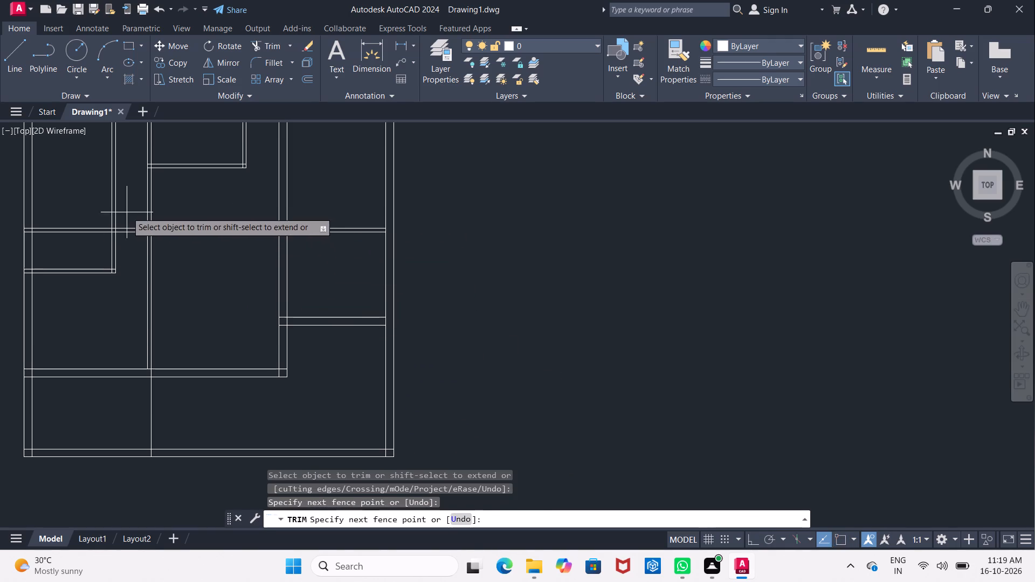
{"action": "left_click_drag", "start_coordinate": [128, 216], "coordinate": [139, 260]}
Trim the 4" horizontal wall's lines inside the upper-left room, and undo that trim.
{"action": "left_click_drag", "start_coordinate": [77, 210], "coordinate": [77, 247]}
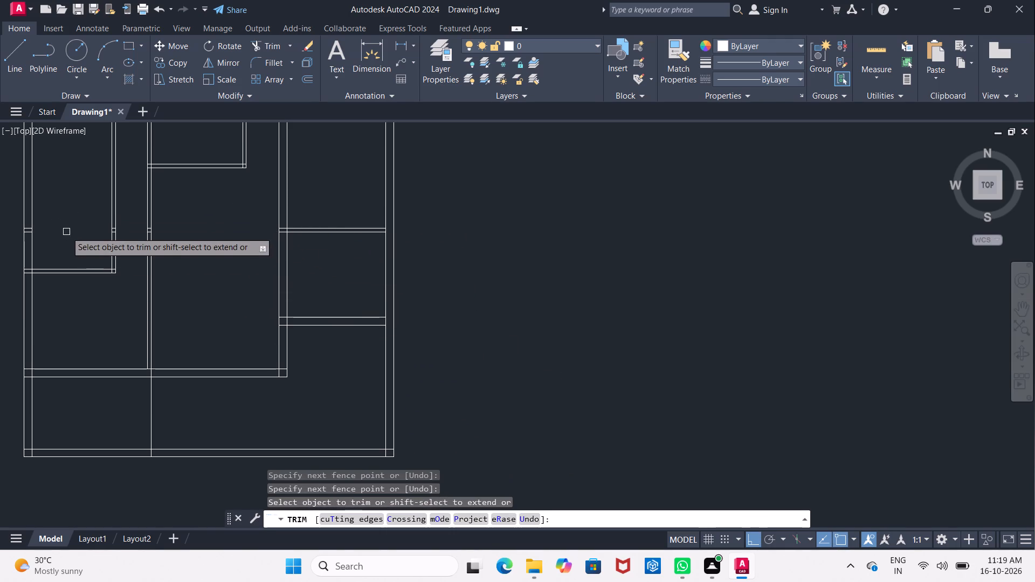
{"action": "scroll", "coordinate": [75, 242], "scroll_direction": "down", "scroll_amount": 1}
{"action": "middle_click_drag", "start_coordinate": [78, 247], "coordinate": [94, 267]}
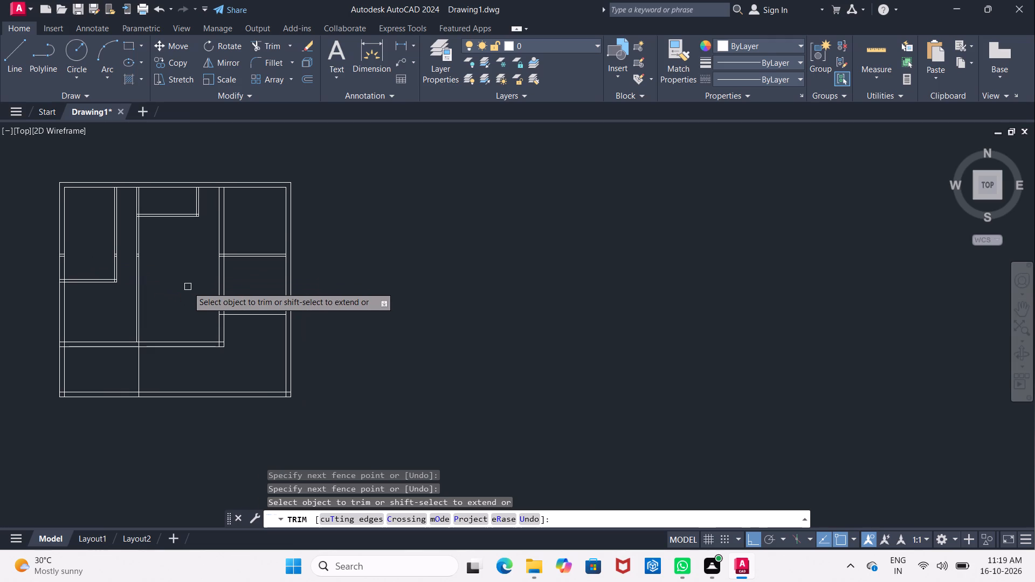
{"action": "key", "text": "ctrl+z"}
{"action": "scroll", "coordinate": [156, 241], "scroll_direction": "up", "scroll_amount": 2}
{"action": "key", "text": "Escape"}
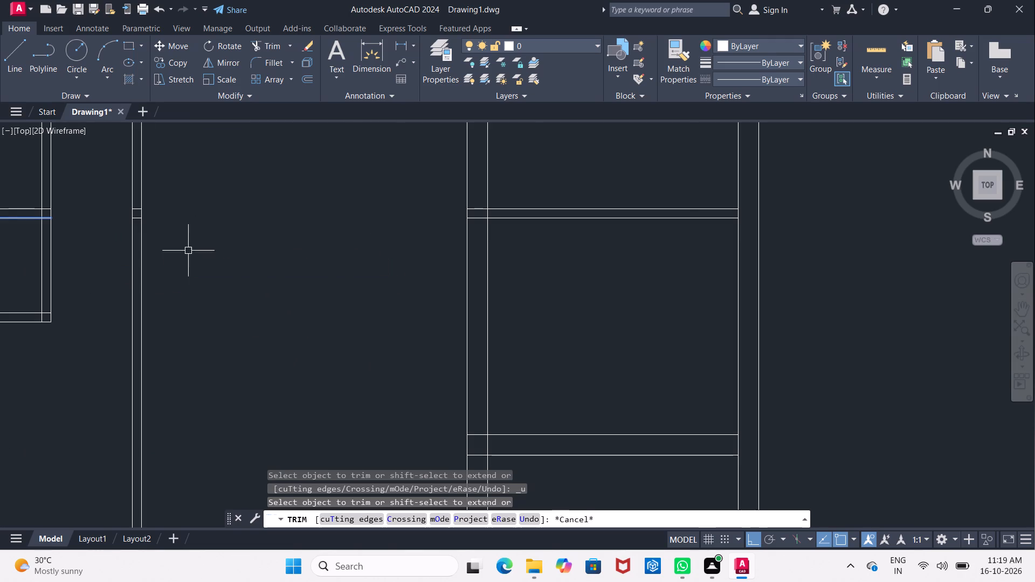
Erase the horizontal wall's two leftover stubs inside the long 4" vertical wall.
{"action": "scroll", "coordinate": [146, 225], "scroll_direction": "up", "scroll_amount": 2}
{"action": "left_click", "coordinate": [124, 206]}
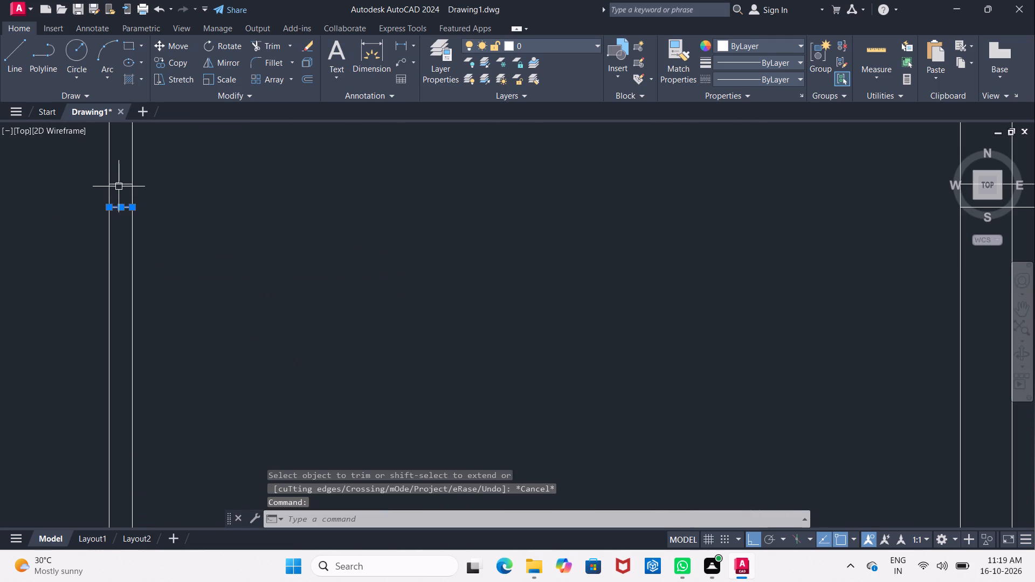
{"action": "left_click", "coordinate": [119, 185]}
{"action": "key", "text": "Delete"}
{"action": "scroll", "coordinate": [127, 188], "scroll_direction": "down", "scroll_amount": 3}
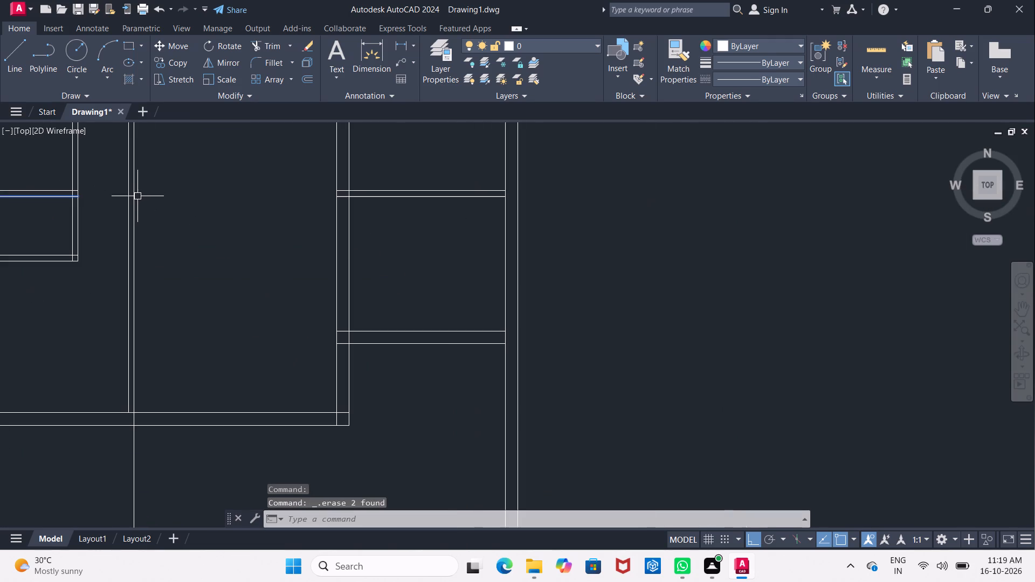
Delete the full-length duplicate of the lower line of the upper 4" horizontal wall in the left room.
{"action": "middle_click_drag", "start_coordinate": [112, 227], "coordinate": [254, 271]}
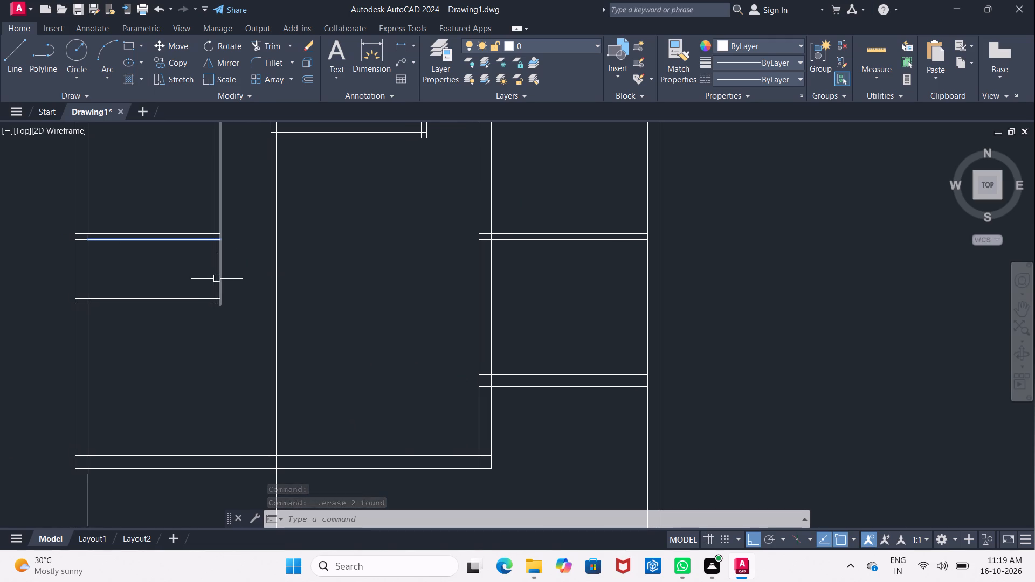
{"action": "left_click", "coordinate": [176, 240]}
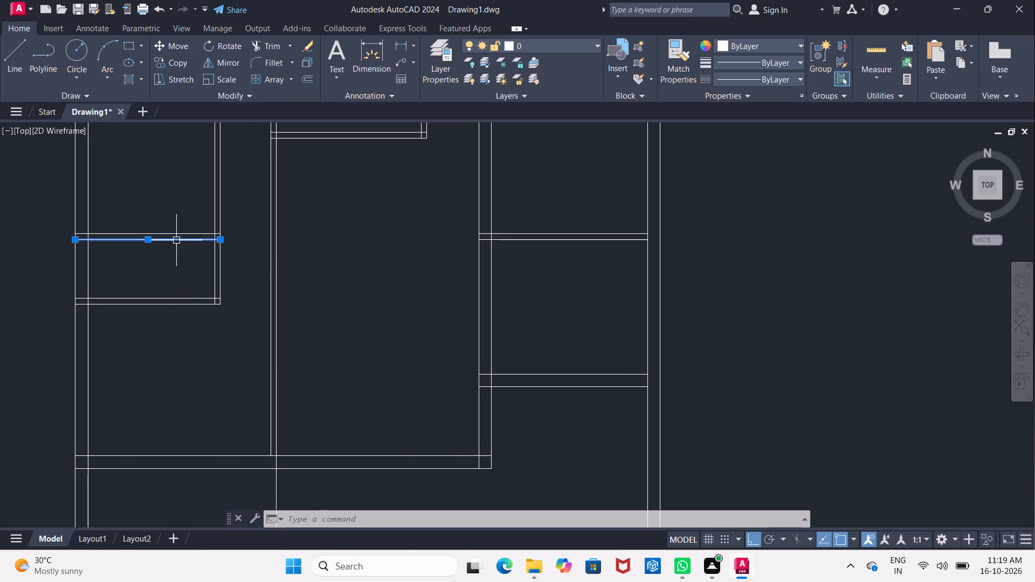
{"action": "key", "text": "Delete"}
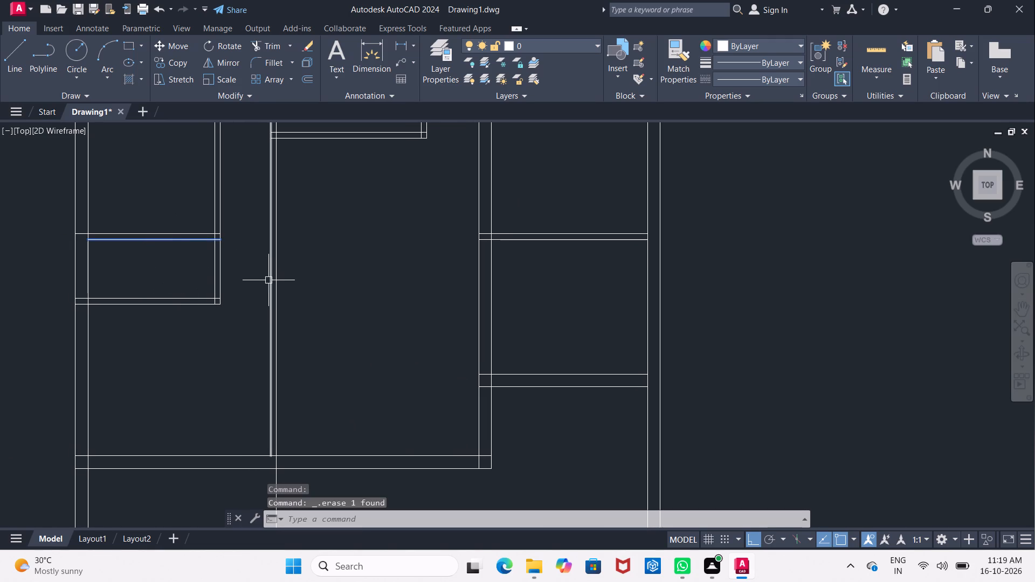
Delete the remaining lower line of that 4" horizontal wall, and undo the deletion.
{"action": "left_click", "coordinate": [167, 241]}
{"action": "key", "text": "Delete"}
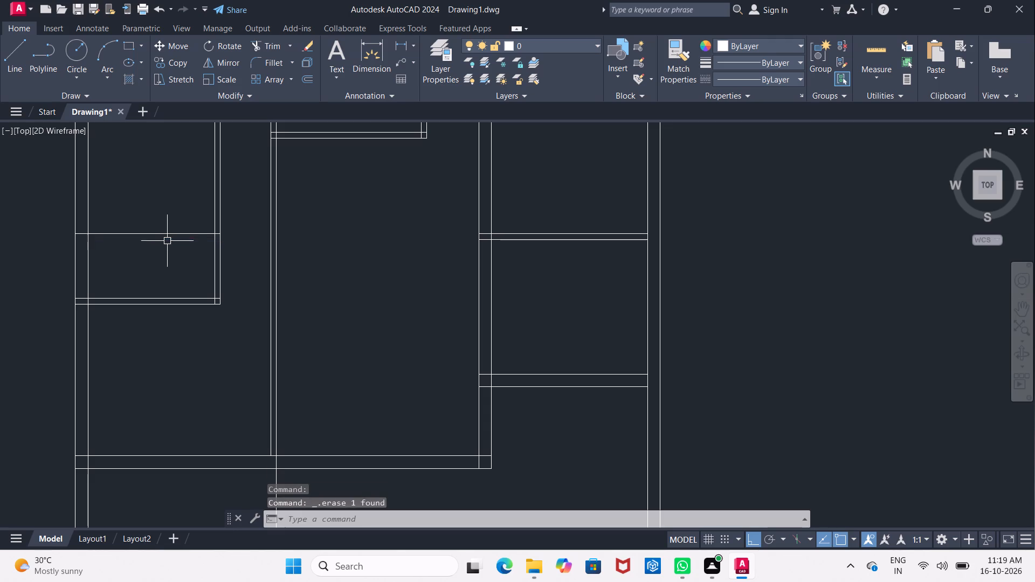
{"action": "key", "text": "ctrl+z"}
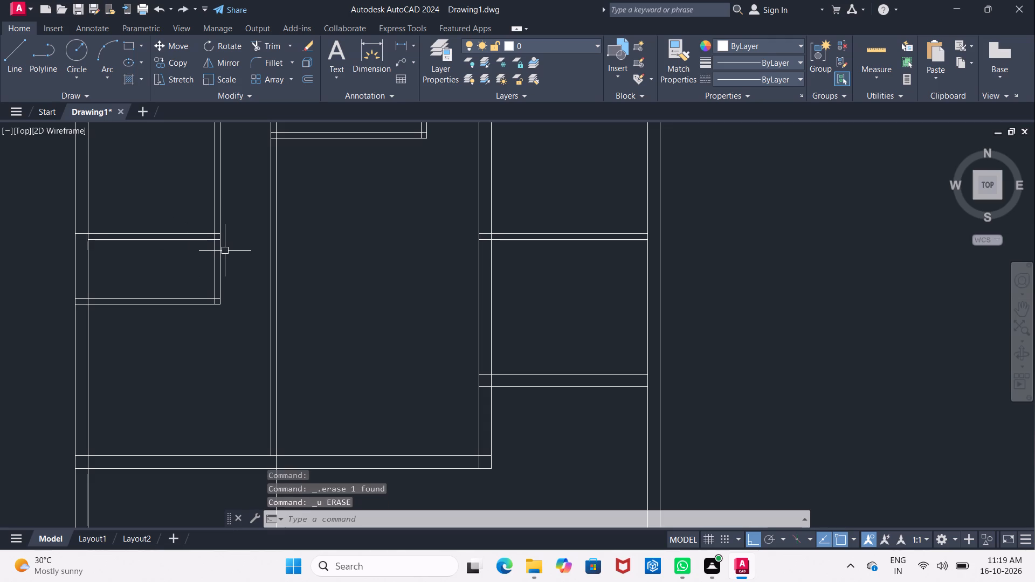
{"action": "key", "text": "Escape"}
Extend the lower line of the left room's upper 4" horizontal wall to the outer face of the left exterior wall.
{"action": "type", "text": "EX"}
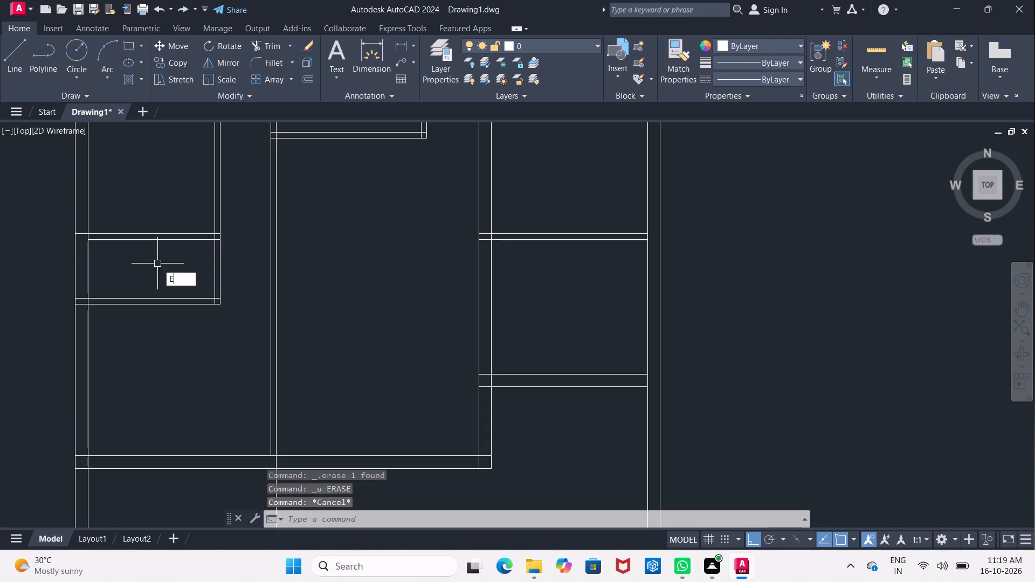
{"action": "left_click", "coordinate": [187, 292]}
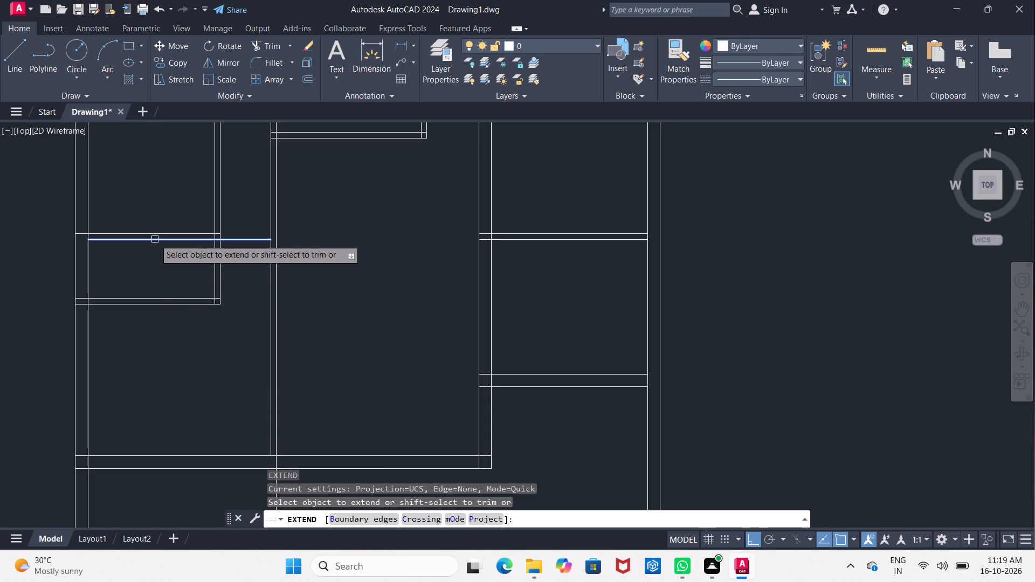
{"action": "left_click", "coordinate": [132, 240]}
Extend both lines of the left room's lower 4" wall across the passage, with the bottom line reaching the long vertical wall's far face.
{"action": "middle_click_drag", "start_coordinate": [141, 269], "coordinate": [181, 273]}
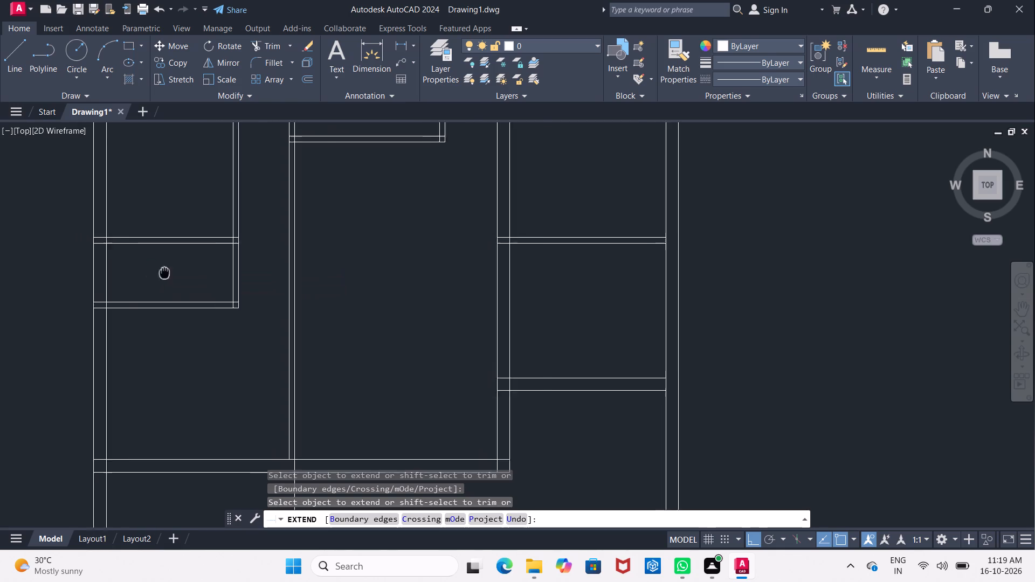
{"action": "middle_click_drag", "start_coordinate": [181, 273], "coordinate": [194, 271]}
{"action": "scroll", "coordinate": [212, 285], "scroll_direction": "up", "scroll_amount": 1}
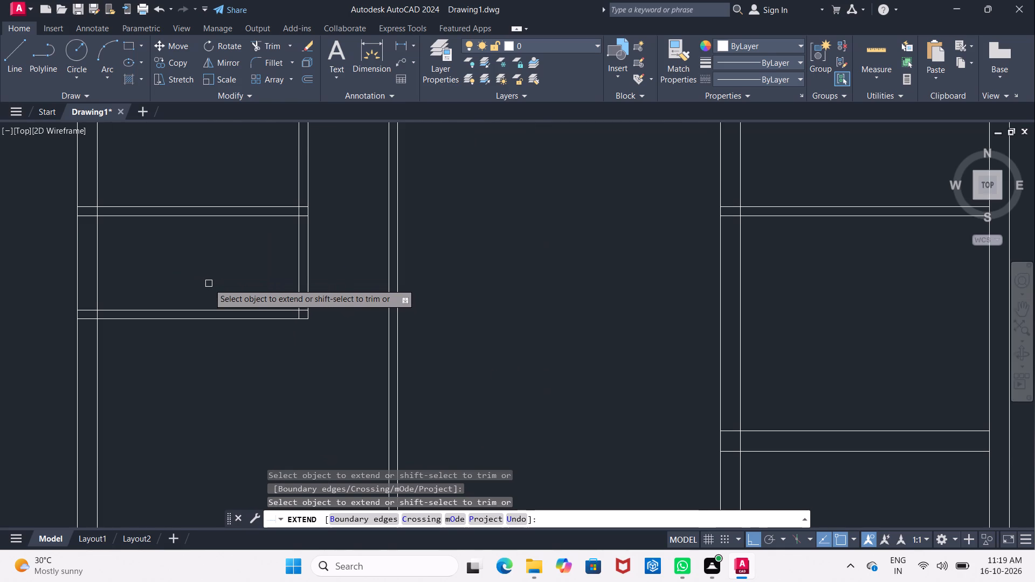
{"action": "middle_click_drag", "start_coordinate": [208, 282], "coordinate": [204, 269]}
{"action": "left_click", "coordinate": [231, 295]}
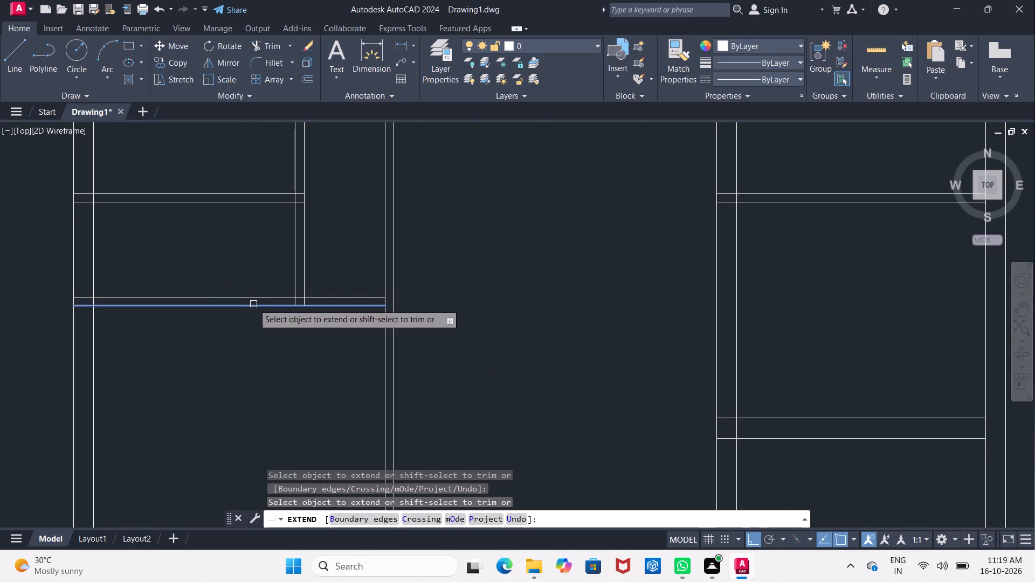
{"action": "left_click", "coordinate": [254, 304]}
{"action": "left_click", "coordinate": [258, 304]}
{"action": "left_click", "coordinate": [262, 291]}
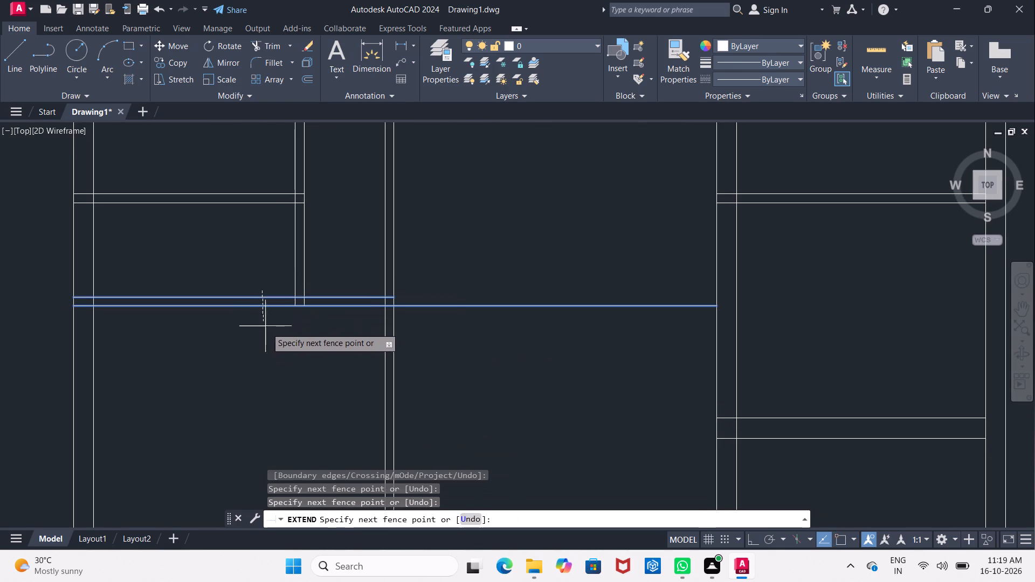
{"action": "middle_click_drag", "start_coordinate": [287, 342], "coordinate": [213, 398]}
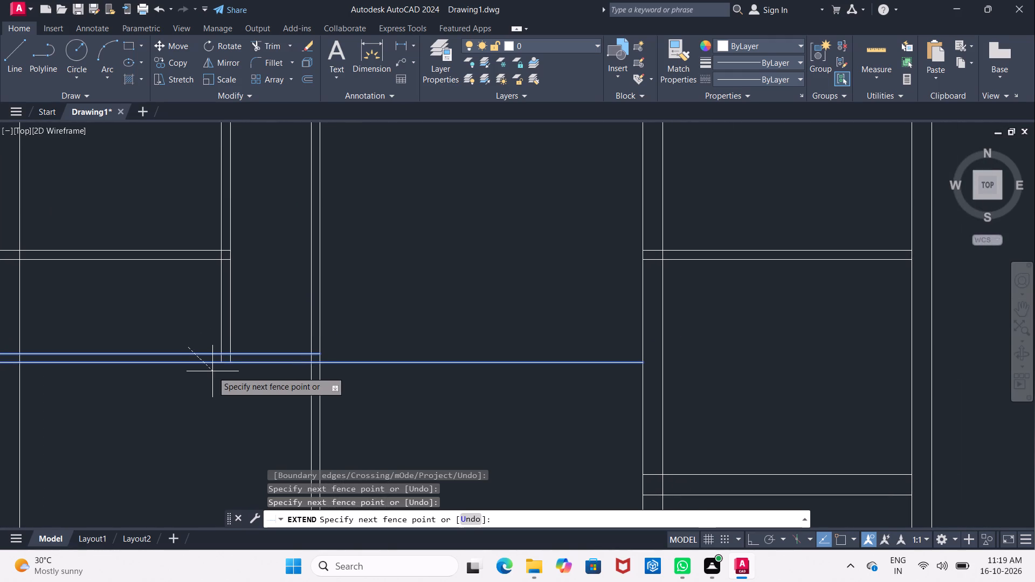
{"action": "key", "text": "Escape"}
Extend the upper line of the left room's upper 4" wall across the passage to the long vertical wall's far face.
{"action": "scroll", "coordinate": [154, 301], "scroll_direction": "down", "scroll_amount": 1}
{"action": "middle_click_drag", "start_coordinate": [155, 301], "coordinate": [168, 332]}
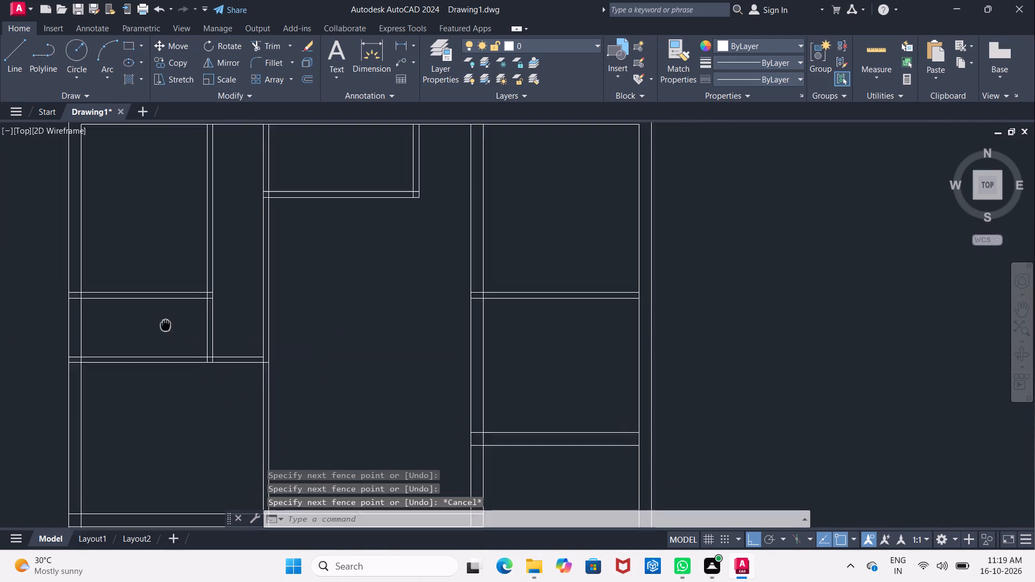
{"action": "middle_click_drag", "start_coordinate": [168, 332], "coordinate": [169, 336]}
{"action": "key", "text": "Escape"}
{"action": "type", "text": "EX"}
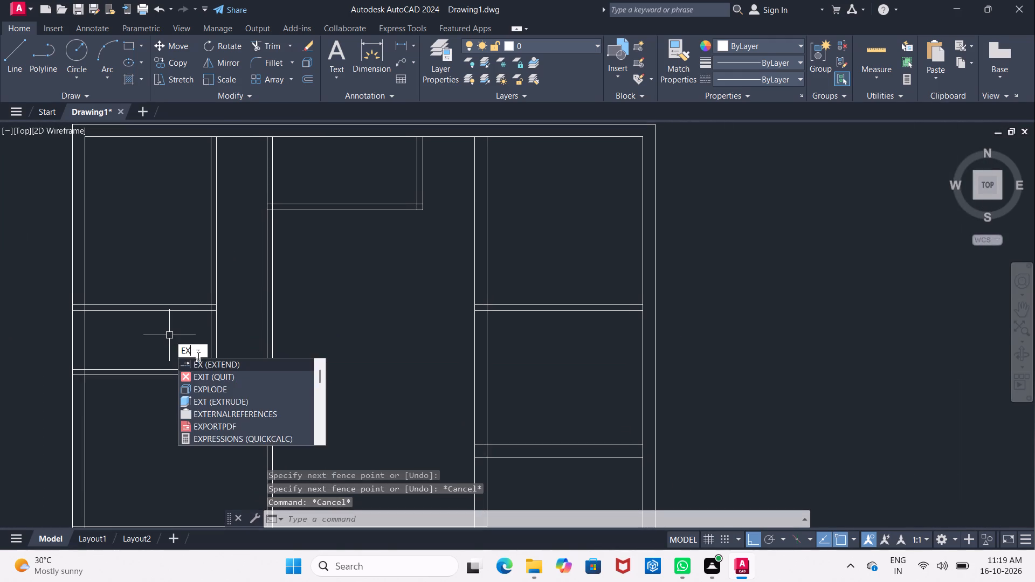
{"action": "left_click", "coordinate": [199, 362]}
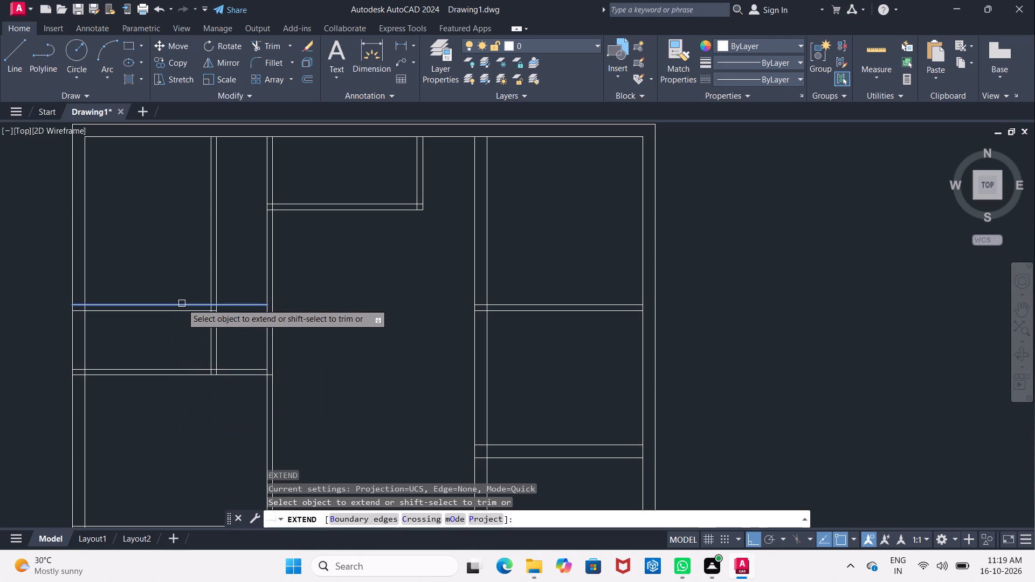
{"action": "left_click", "coordinate": [182, 303]}
{"action": "left_click", "coordinate": [182, 303]}
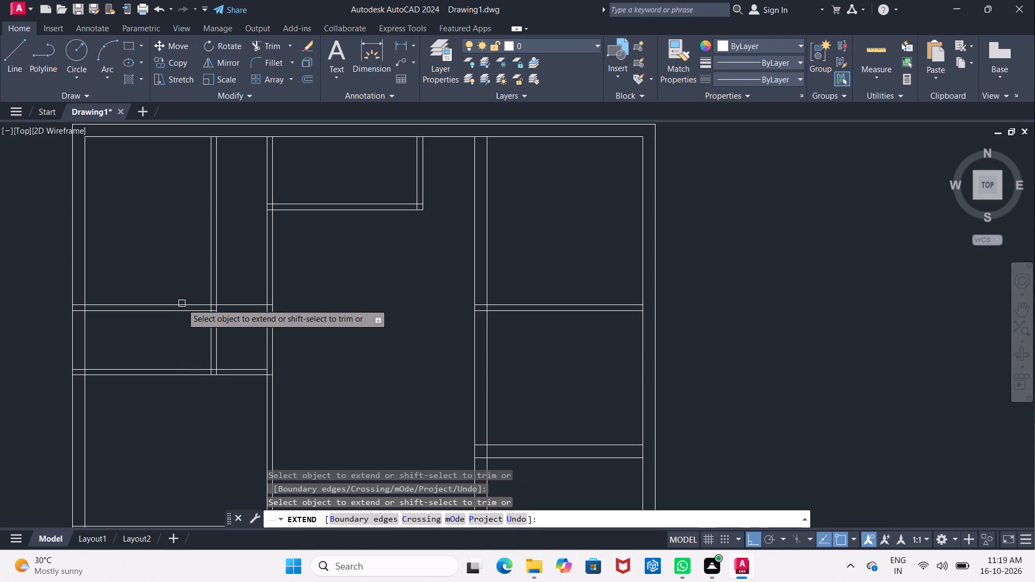
Extend the upper line of the lower 4" horizontal wall through the long vertical wall to its far face.
{"action": "middle_click_drag", "start_coordinate": [286, 317], "coordinate": [251, 296]}
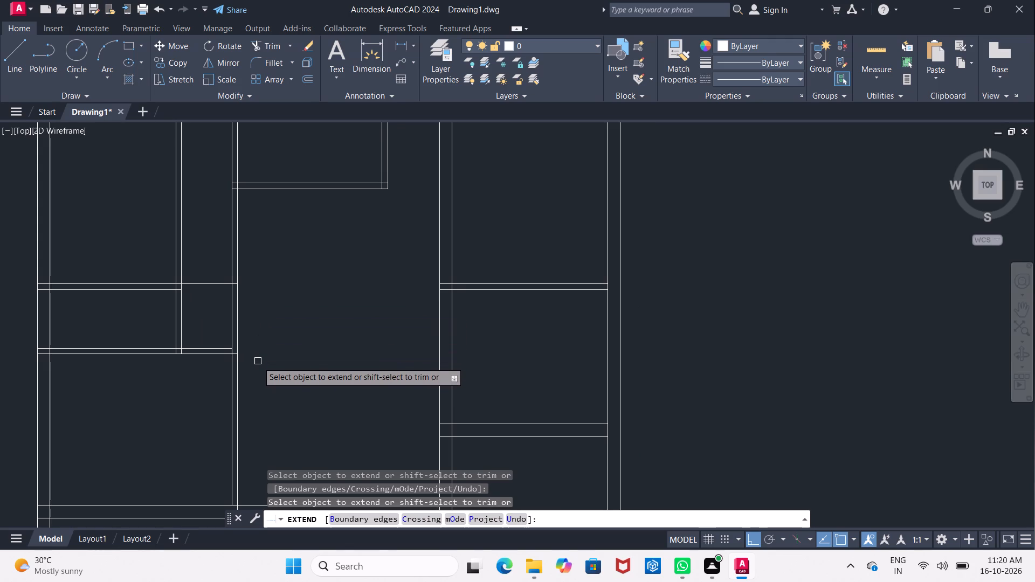
{"action": "scroll", "coordinate": [234, 359], "scroll_direction": "up", "scroll_amount": 2}
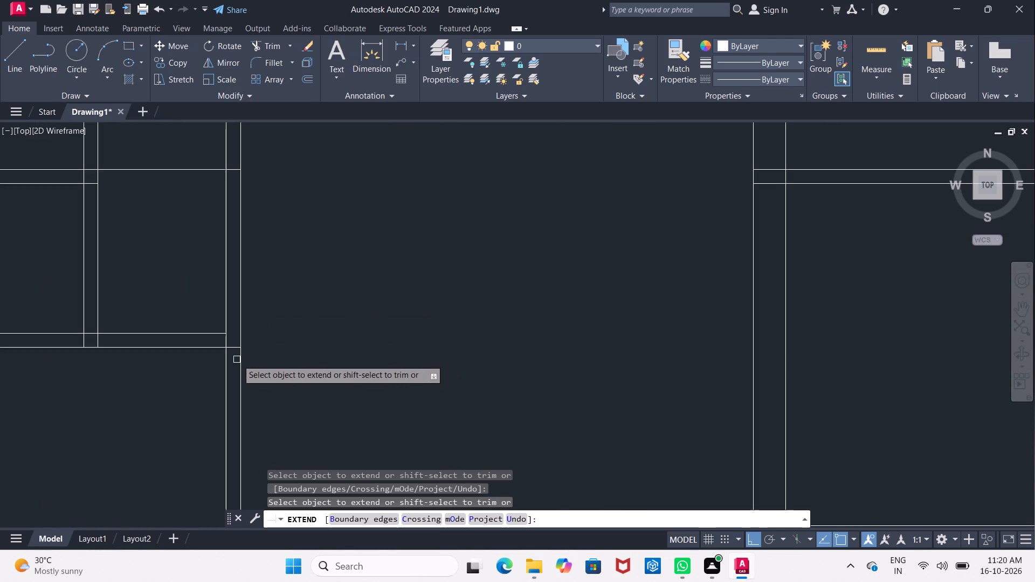
{"action": "left_click", "coordinate": [207, 333]}
{"action": "key", "text": "1"}
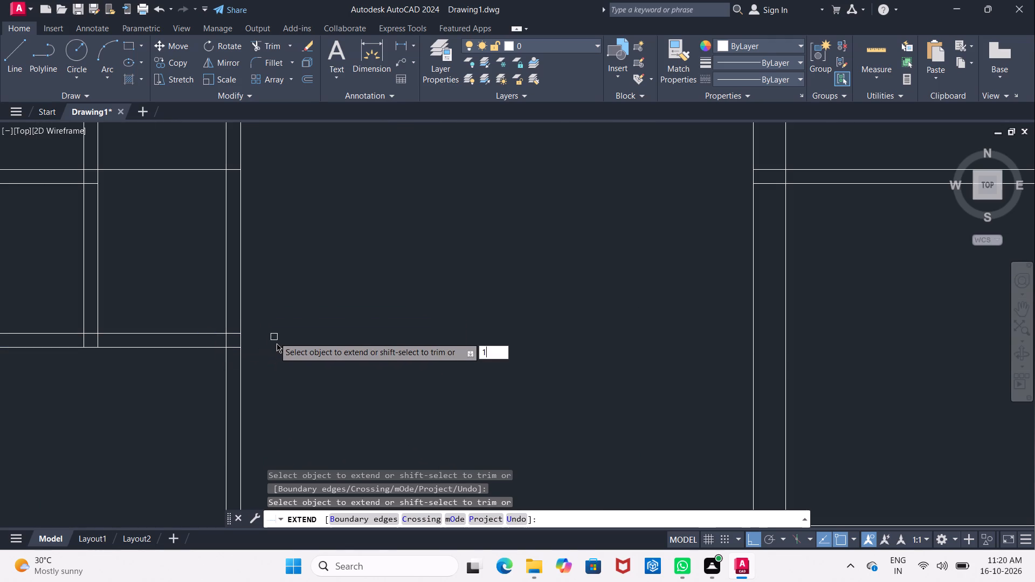
{"action": "key", "text": "t"}
{"action": "key", "text": "r"}
{"action": "key", "text": "Escape"}
{"action": "key", "text": "Escape"}
Trim the end of the lower 4" horizontal wall's bottom line inside the long vertical wall.
{"action": "key", "text": "t"}
{"action": "key", "text": "r"}
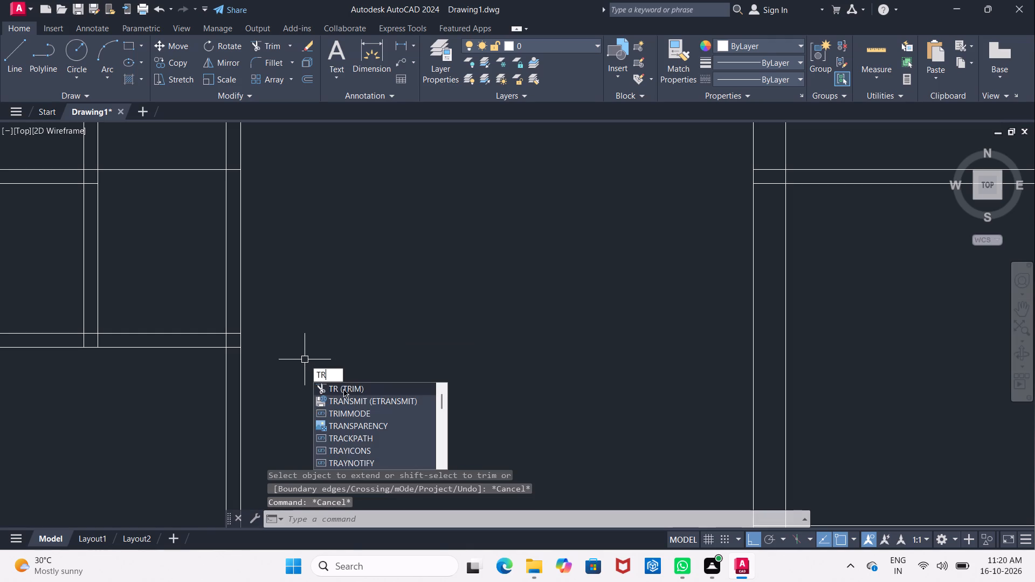
{"action": "left_click", "coordinate": [343, 385]}
{"action": "left_click", "coordinate": [233, 349]}
{"action": "scroll", "coordinate": [234, 349], "scroll_direction": "down", "scroll_amount": 2}
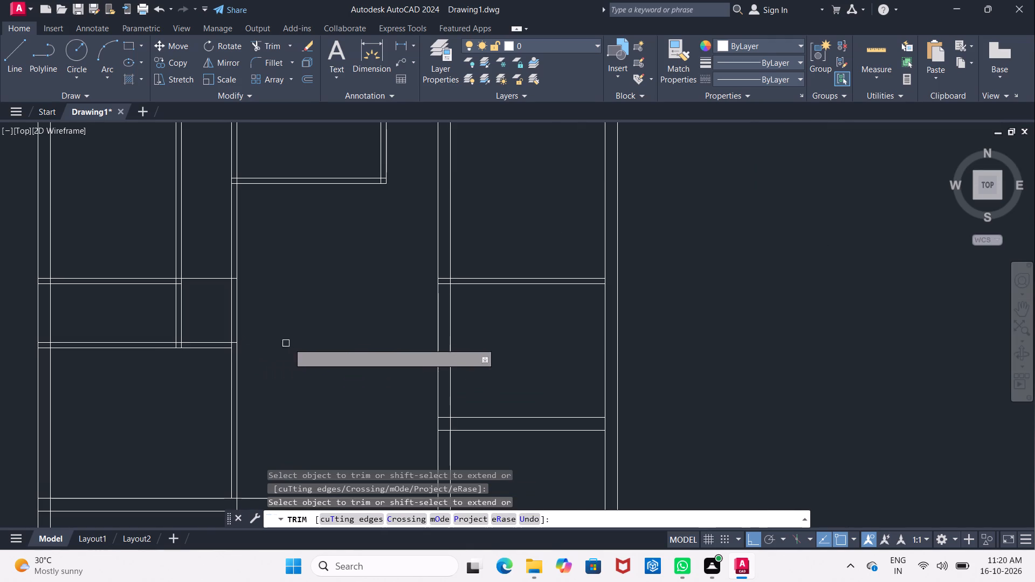
{"action": "middle_click_drag", "start_coordinate": [274, 316], "coordinate": [254, 330]}
{"action": "middle_click_drag", "start_coordinate": [278, 329], "coordinate": [259, 351]}
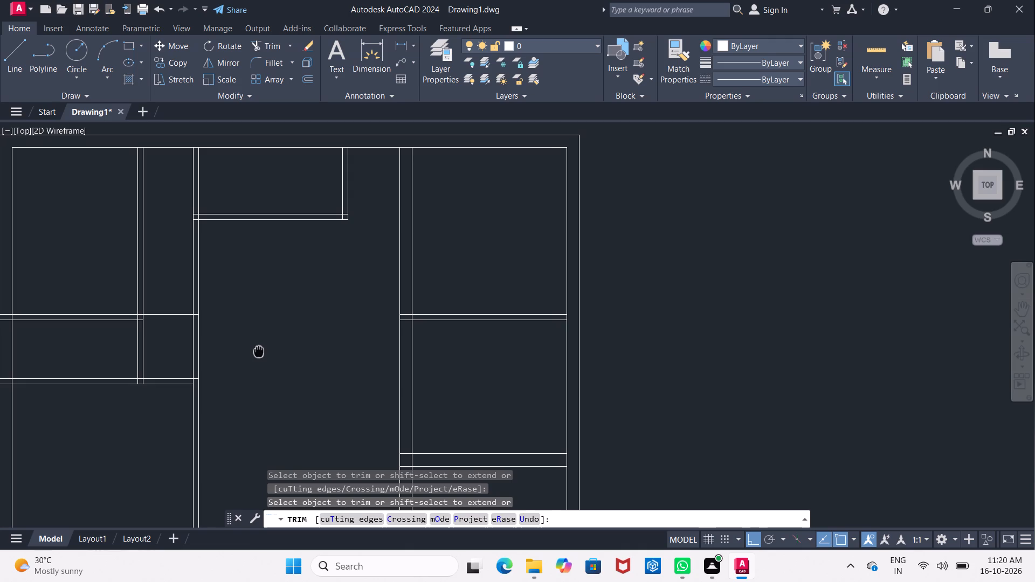
{"action": "middle_click_drag", "start_coordinate": [259, 351], "coordinate": [239, 258]}
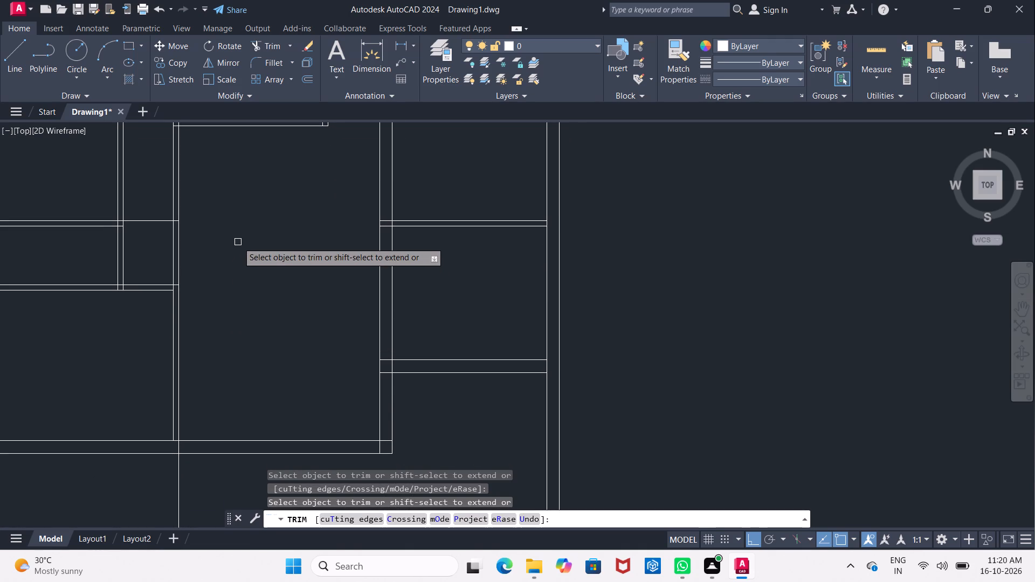
{"action": "key", "text": "Escape"}
Offset the right face of the 9" wall beside the right bay by 10" into the bay three times in succession.
{"action": "scroll", "coordinate": [243, 253], "scroll_direction": "down", "scroll_amount": 1}
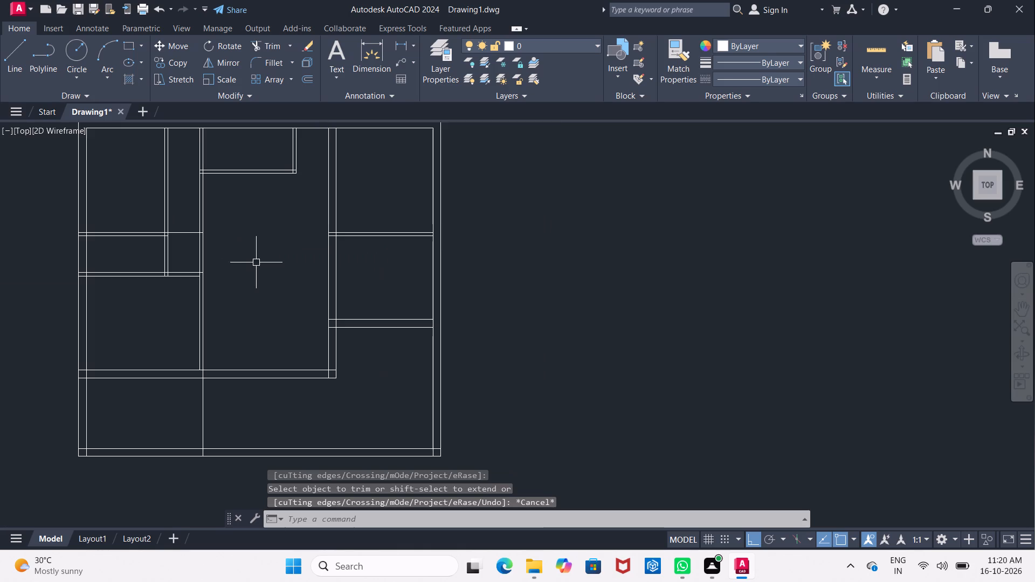
{"action": "scroll", "coordinate": [278, 281], "scroll_direction": "down", "scroll_amount": 1}
{"action": "middle_click_drag", "start_coordinate": [280, 324], "coordinate": [288, 283]}
{"action": "scroll", "coordinate": [294, 287], "scroll_direction": "up", "scroll_amount": 1}
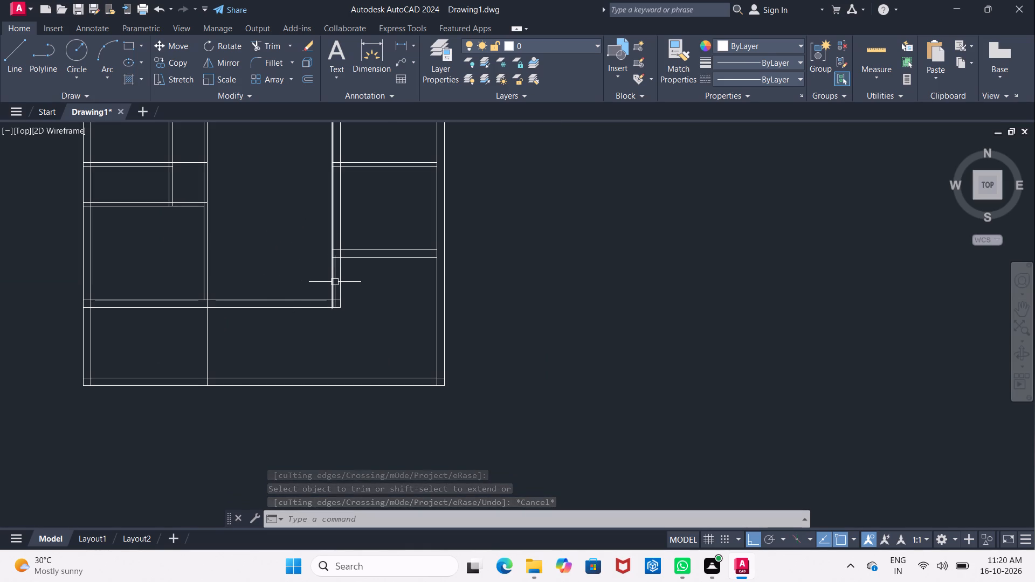
{"action": "scroll", "coordinate": [335, 282], "scroll_direction": "up", "scroll_amount": 1}
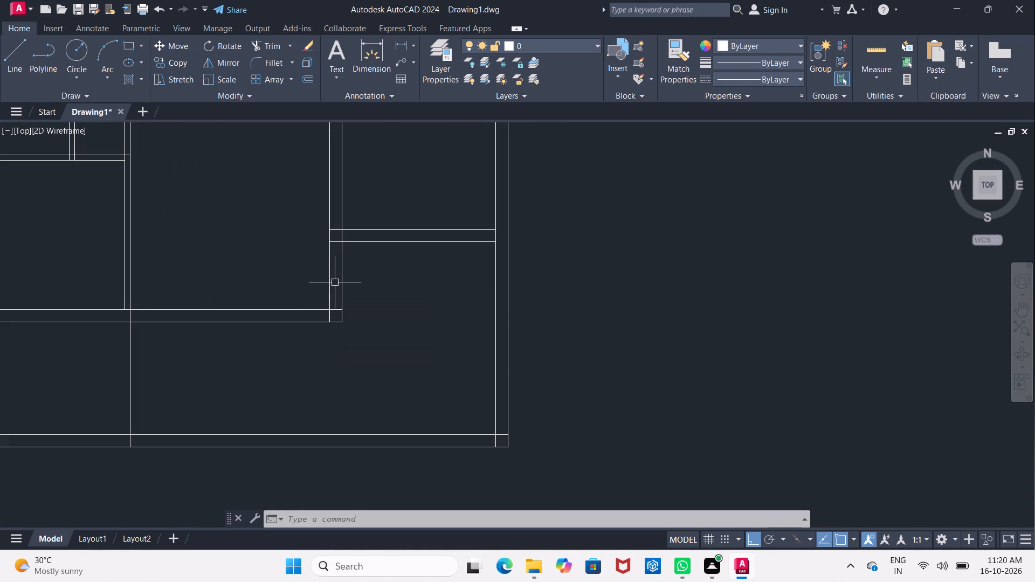
{"action": "scroll", "coordinate": [335, 286], "scroll_direction": "down", "scroll_amount": 1}
{"action": "scroll", "coordinate": [335, 286], "scroll_direction": "up", "scroll_amount": 2}
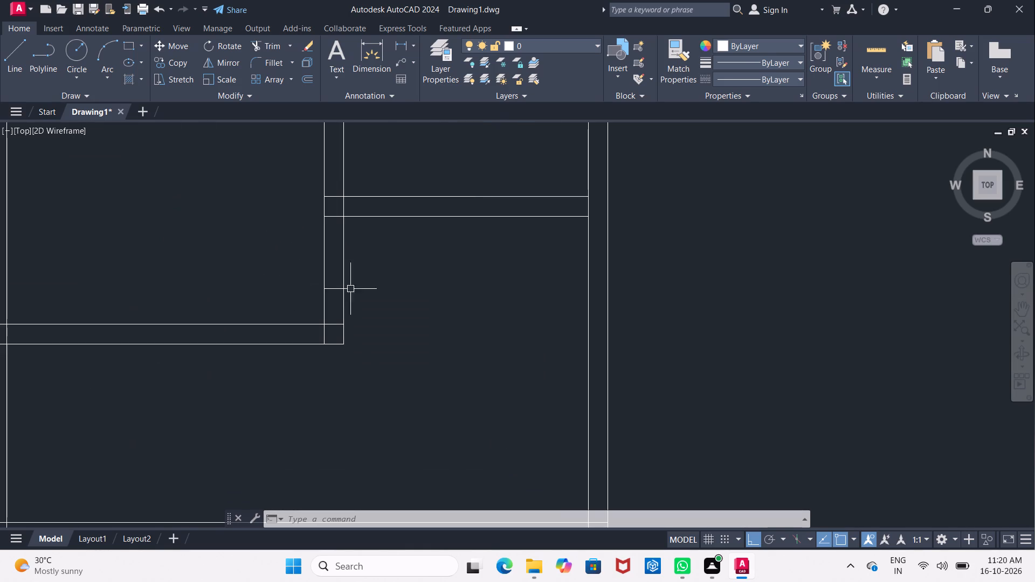
{"action": "middle_click_drag", "start_coordinate": [377, 290], "coordinate": [353, 296]}
{"action": "key", "text": "Escape"}
{"action": "key", "text": "o"}
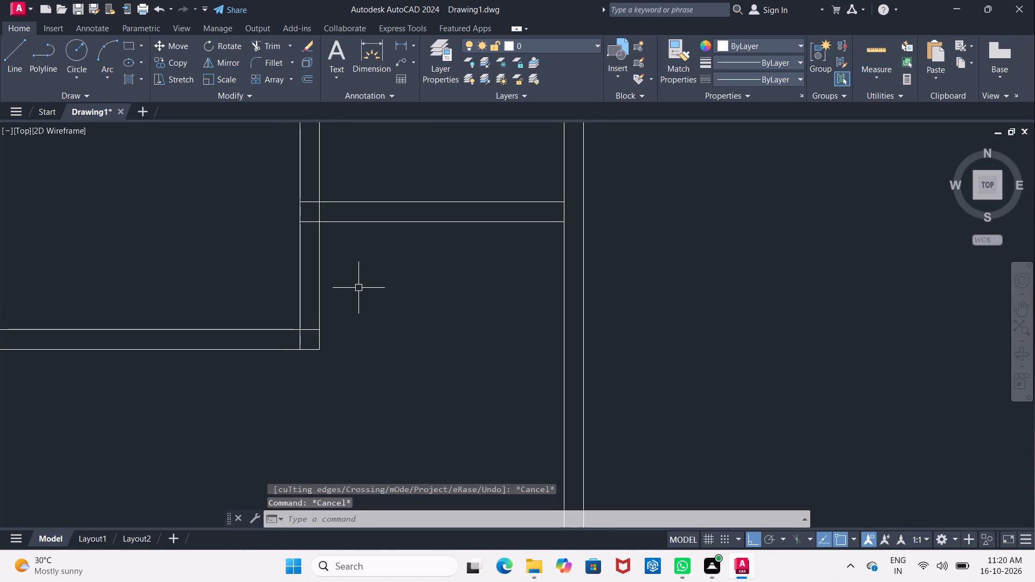
{"action": "key", "text": "Return"}
{"action": "type", "text": "10\""}
{"action": "key", "text": "Return"}
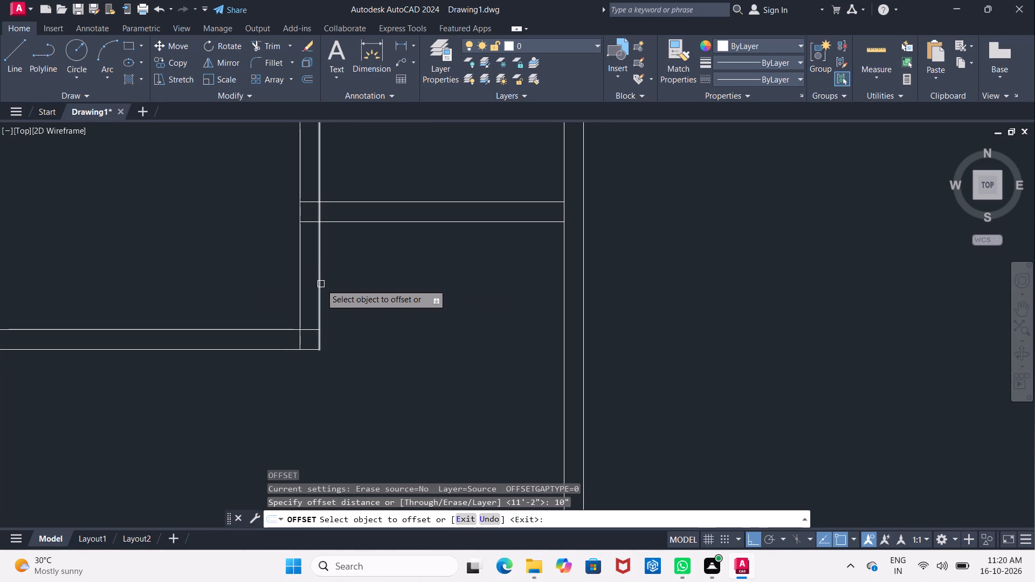
{"action": "left_click", "coordinate": [321, 283]}
{"action": "left_click", "coordinate": [336, 289]}
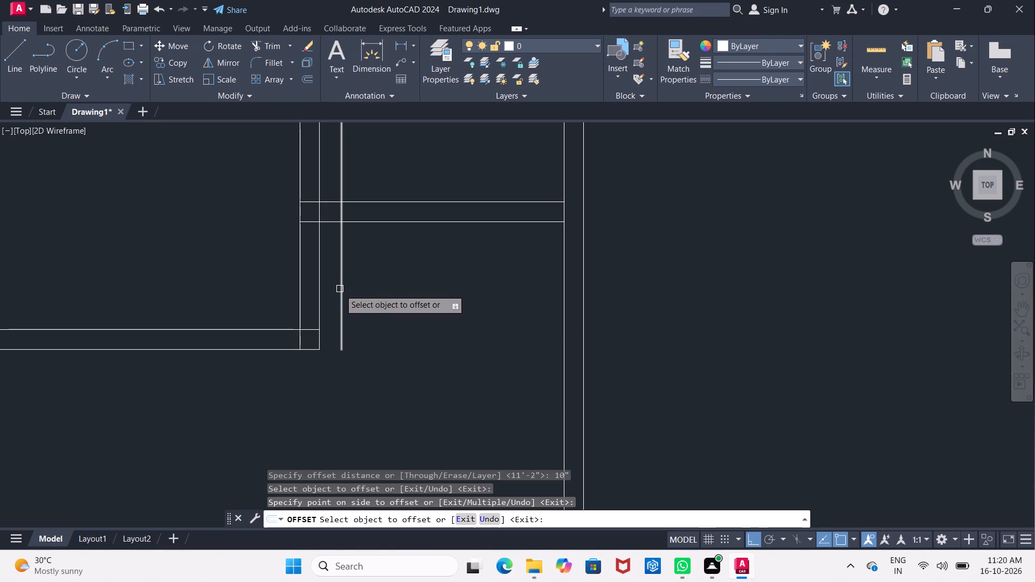
{"action": "left_click", "coordinate": [341, 290]}
{"action": "left_click", "coordinate": [385, 299]}
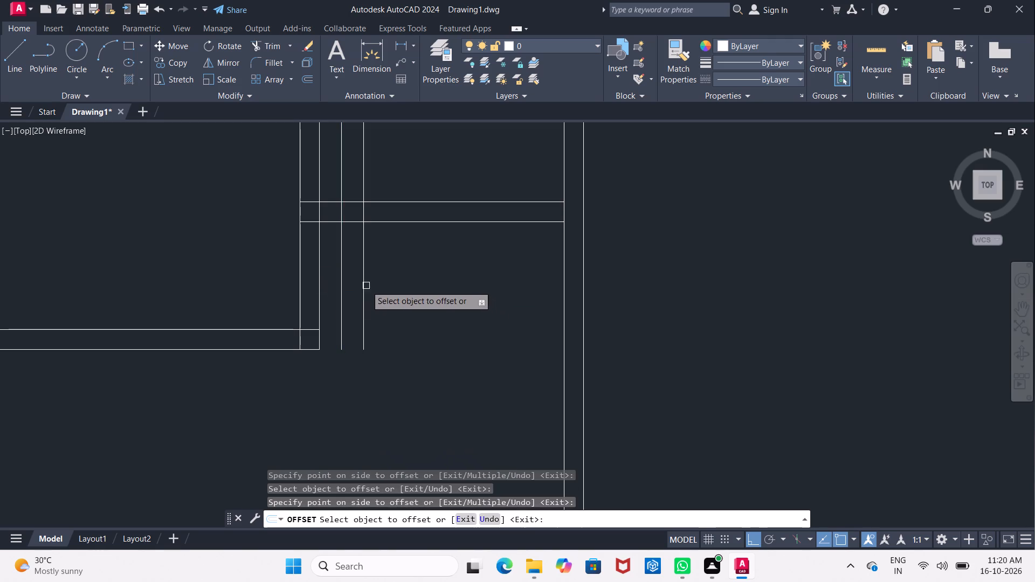
{"action": "left_click_drag", "start_coordinate": [366, 286], "coordinate": [371, 288]}
{"action": "left_click", "coordinate": [406, 297]}
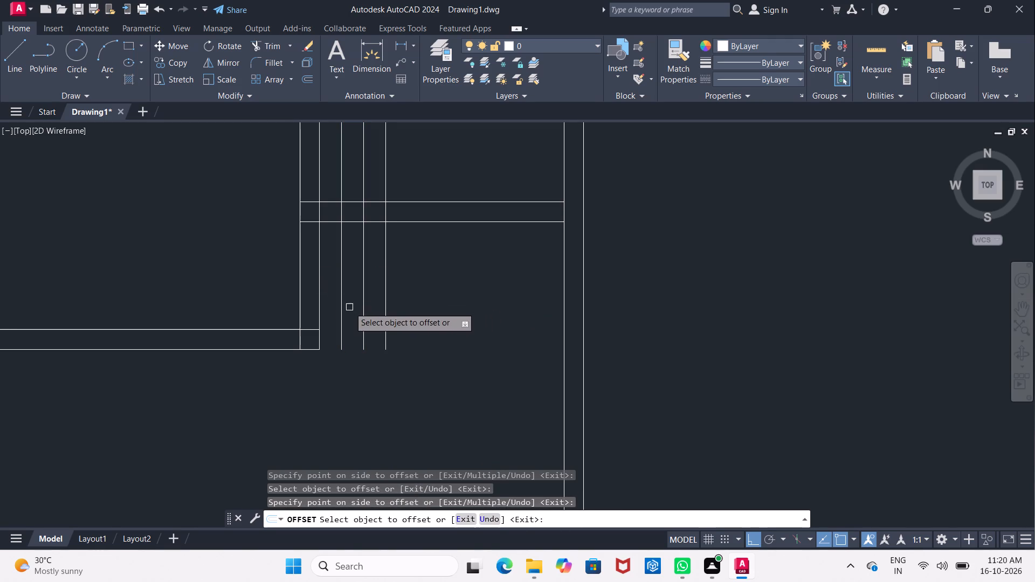
{"action": "key", "text": "Escape"}
{"action": "scroll", "coordinate": [300, 285], "scroll_direction": "down", "scroll_amount": 1}
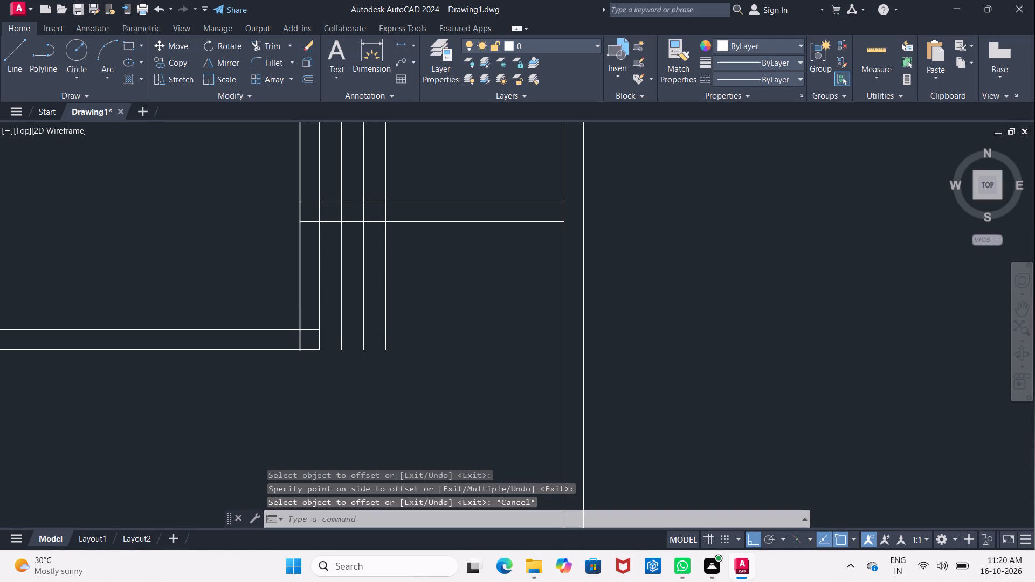
{"action": "scroll", "coordinate": [300, 285], "scroll_direction": "down", "scroll_amount": 1}
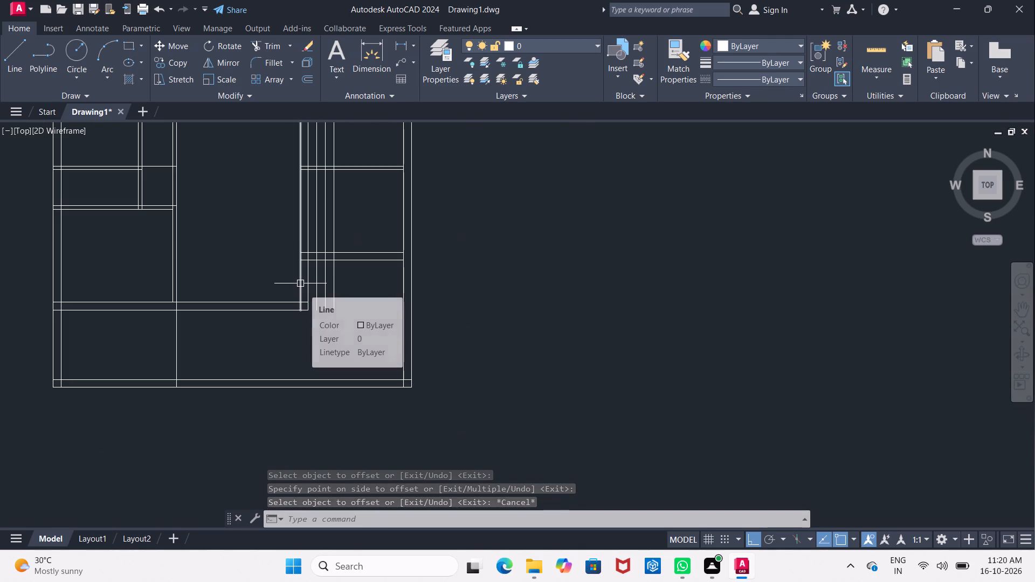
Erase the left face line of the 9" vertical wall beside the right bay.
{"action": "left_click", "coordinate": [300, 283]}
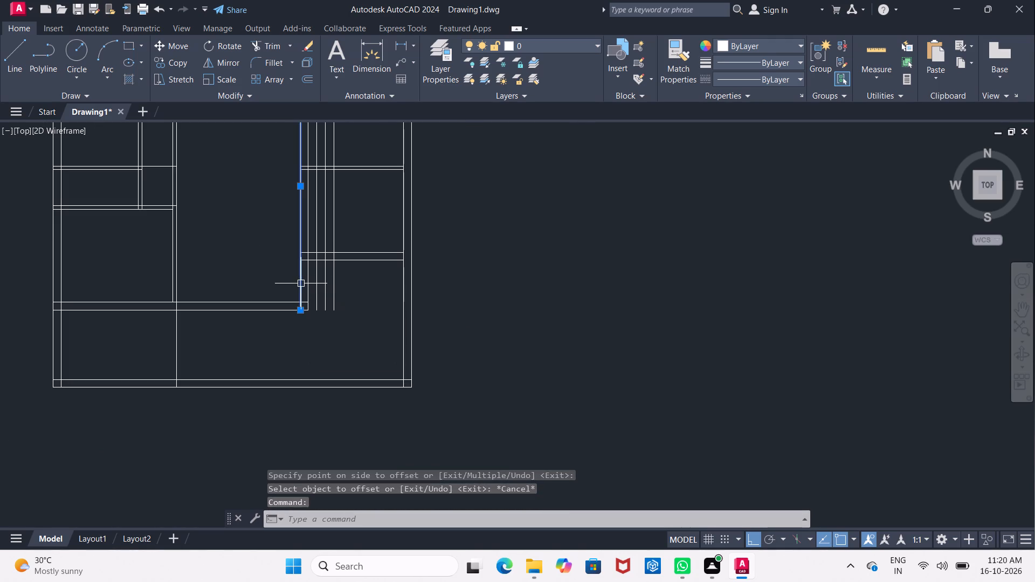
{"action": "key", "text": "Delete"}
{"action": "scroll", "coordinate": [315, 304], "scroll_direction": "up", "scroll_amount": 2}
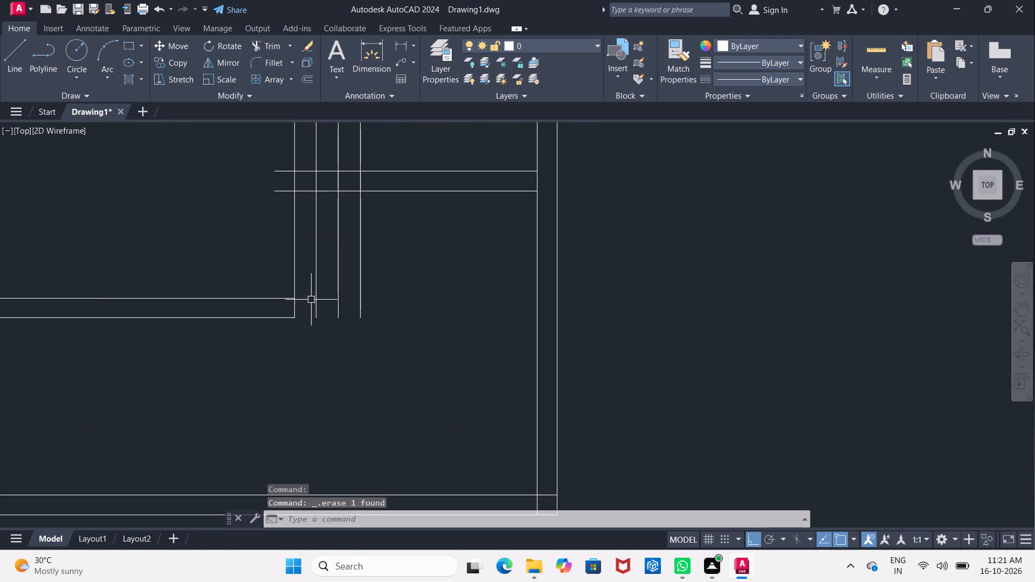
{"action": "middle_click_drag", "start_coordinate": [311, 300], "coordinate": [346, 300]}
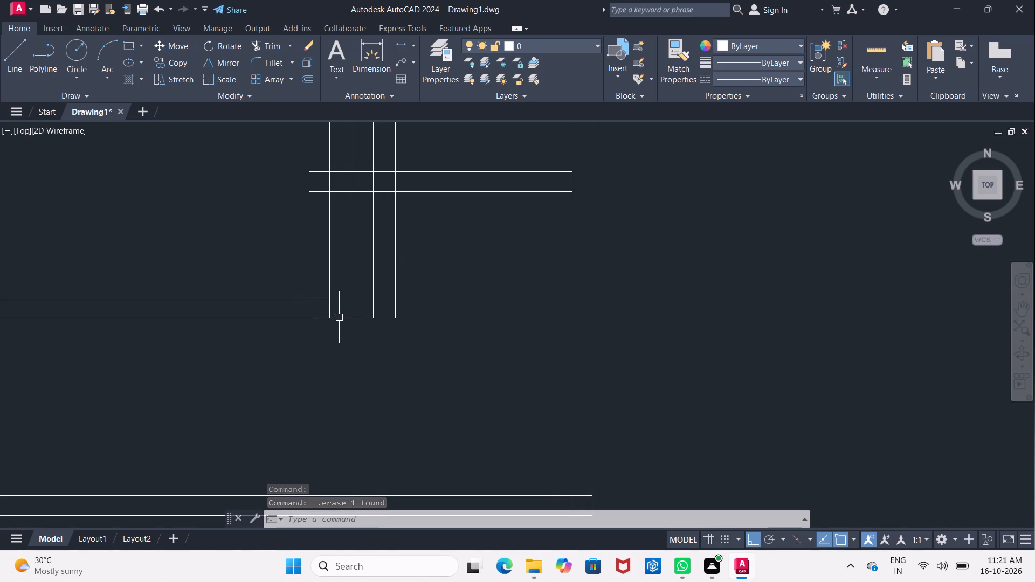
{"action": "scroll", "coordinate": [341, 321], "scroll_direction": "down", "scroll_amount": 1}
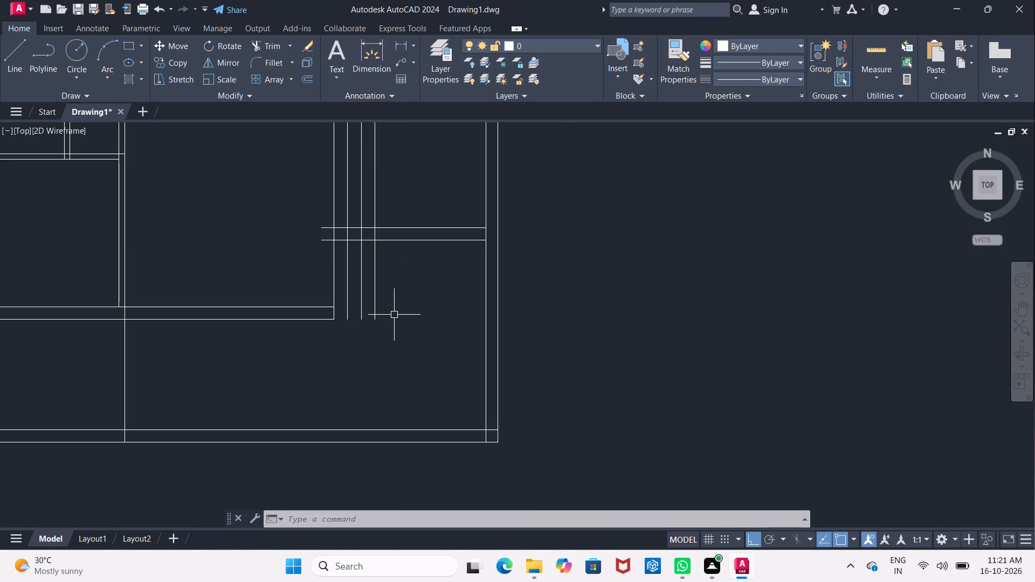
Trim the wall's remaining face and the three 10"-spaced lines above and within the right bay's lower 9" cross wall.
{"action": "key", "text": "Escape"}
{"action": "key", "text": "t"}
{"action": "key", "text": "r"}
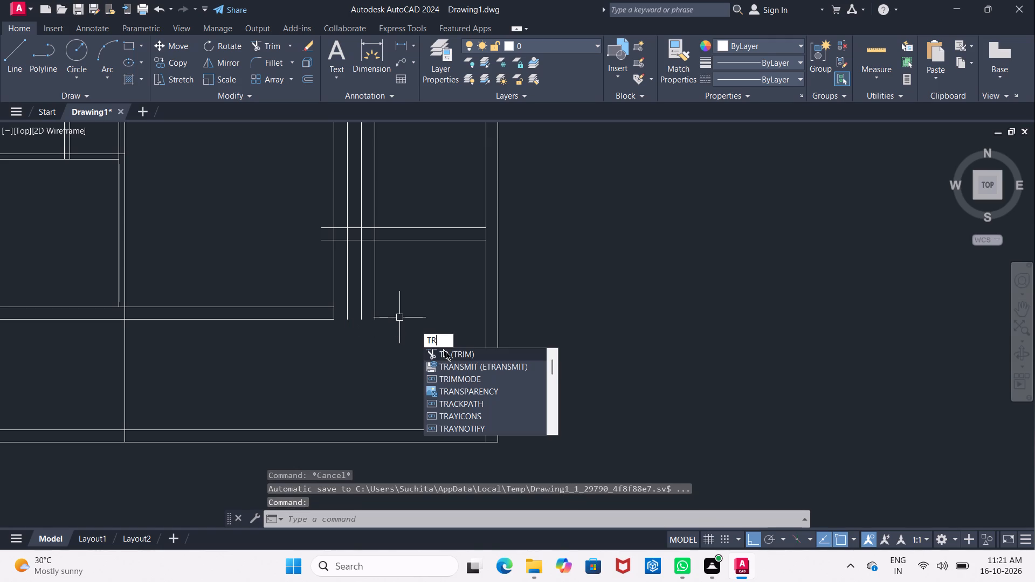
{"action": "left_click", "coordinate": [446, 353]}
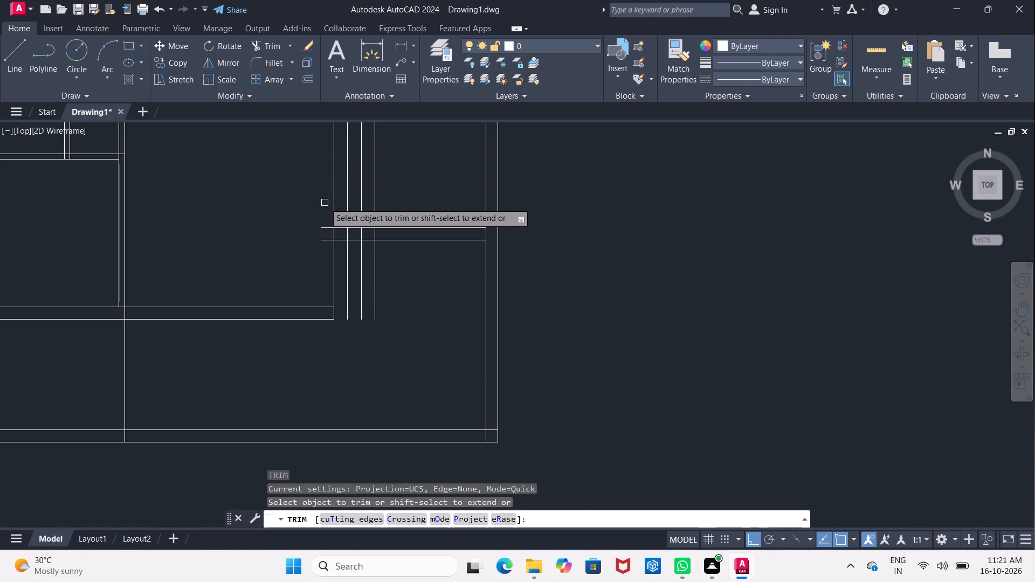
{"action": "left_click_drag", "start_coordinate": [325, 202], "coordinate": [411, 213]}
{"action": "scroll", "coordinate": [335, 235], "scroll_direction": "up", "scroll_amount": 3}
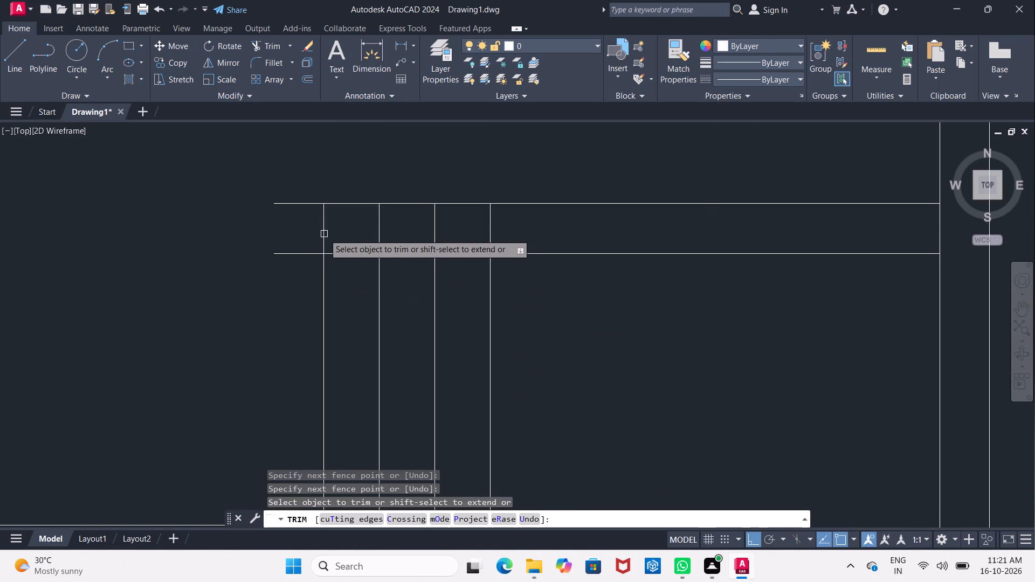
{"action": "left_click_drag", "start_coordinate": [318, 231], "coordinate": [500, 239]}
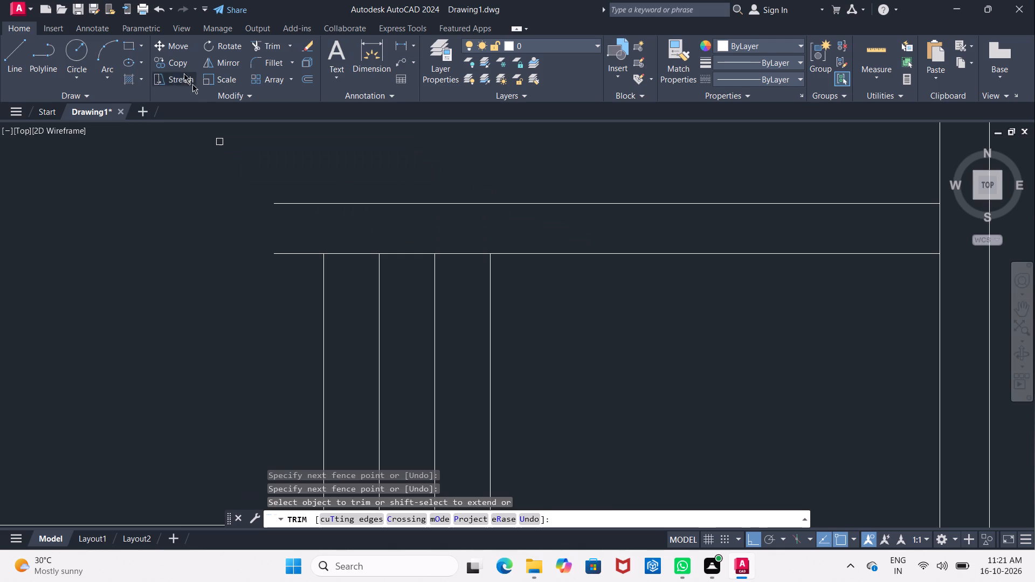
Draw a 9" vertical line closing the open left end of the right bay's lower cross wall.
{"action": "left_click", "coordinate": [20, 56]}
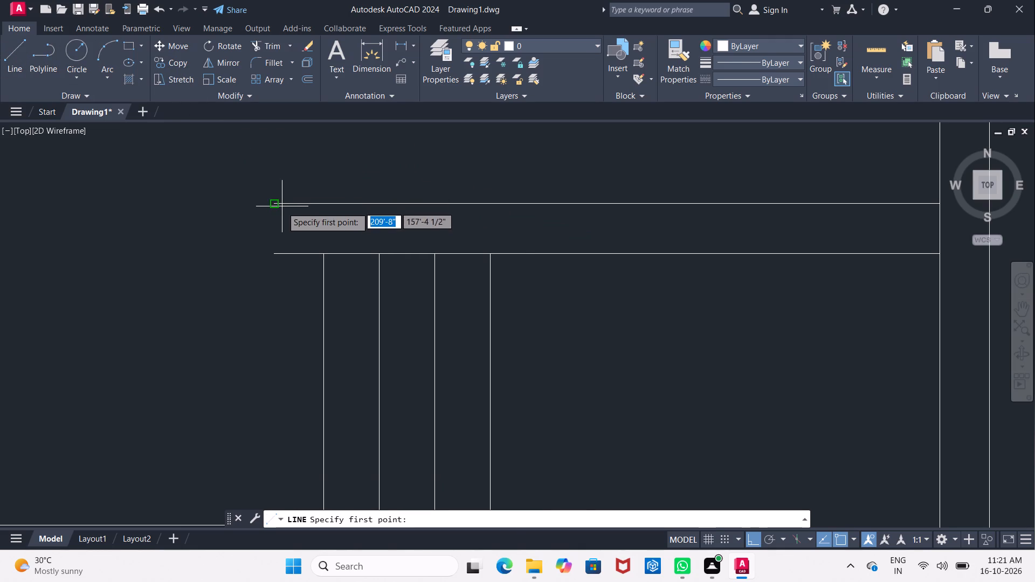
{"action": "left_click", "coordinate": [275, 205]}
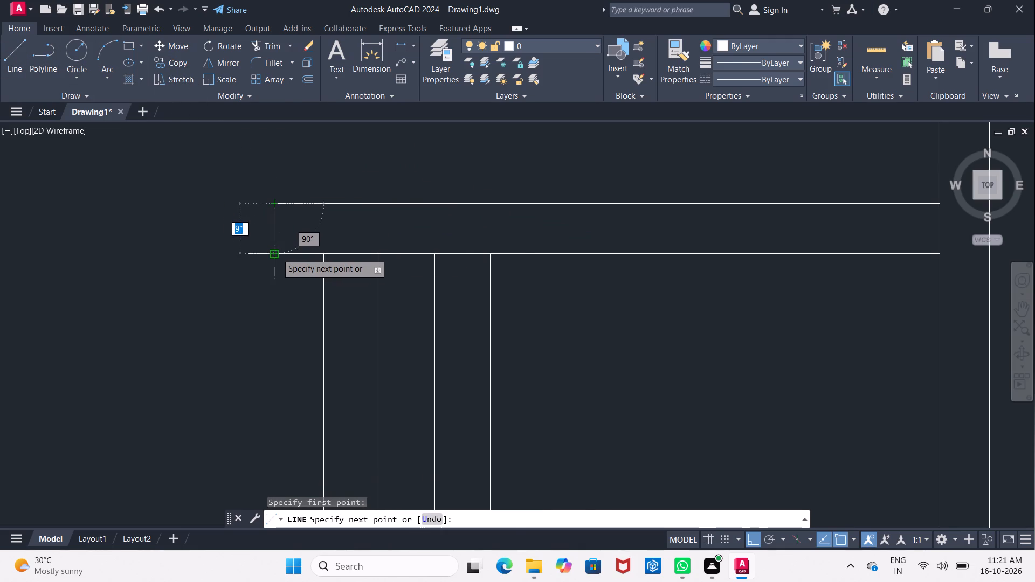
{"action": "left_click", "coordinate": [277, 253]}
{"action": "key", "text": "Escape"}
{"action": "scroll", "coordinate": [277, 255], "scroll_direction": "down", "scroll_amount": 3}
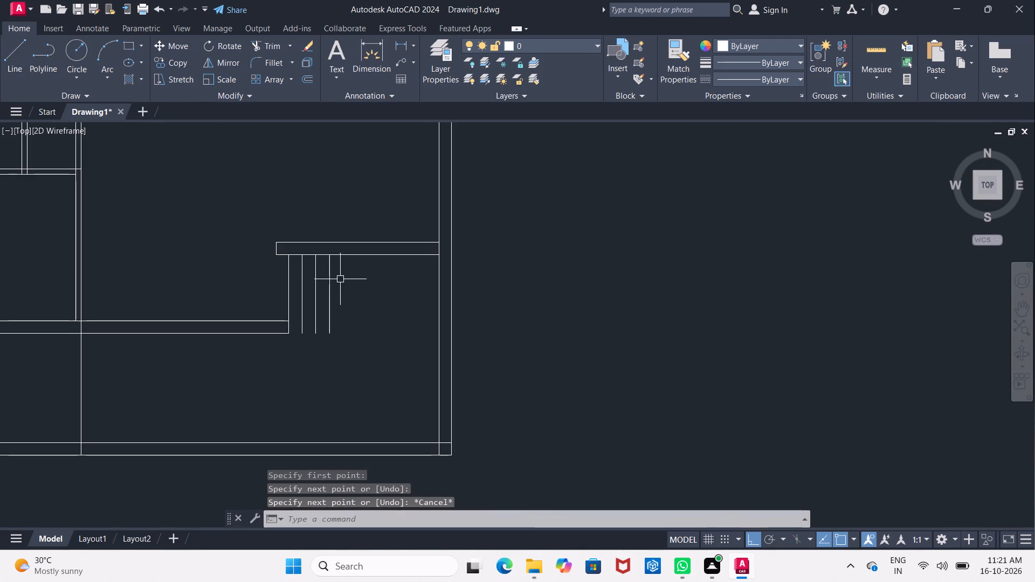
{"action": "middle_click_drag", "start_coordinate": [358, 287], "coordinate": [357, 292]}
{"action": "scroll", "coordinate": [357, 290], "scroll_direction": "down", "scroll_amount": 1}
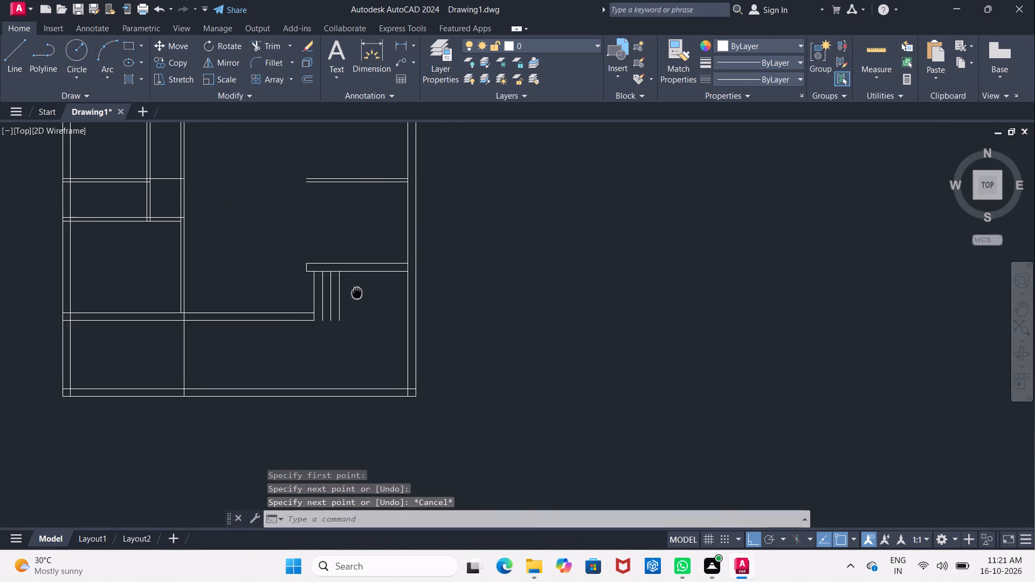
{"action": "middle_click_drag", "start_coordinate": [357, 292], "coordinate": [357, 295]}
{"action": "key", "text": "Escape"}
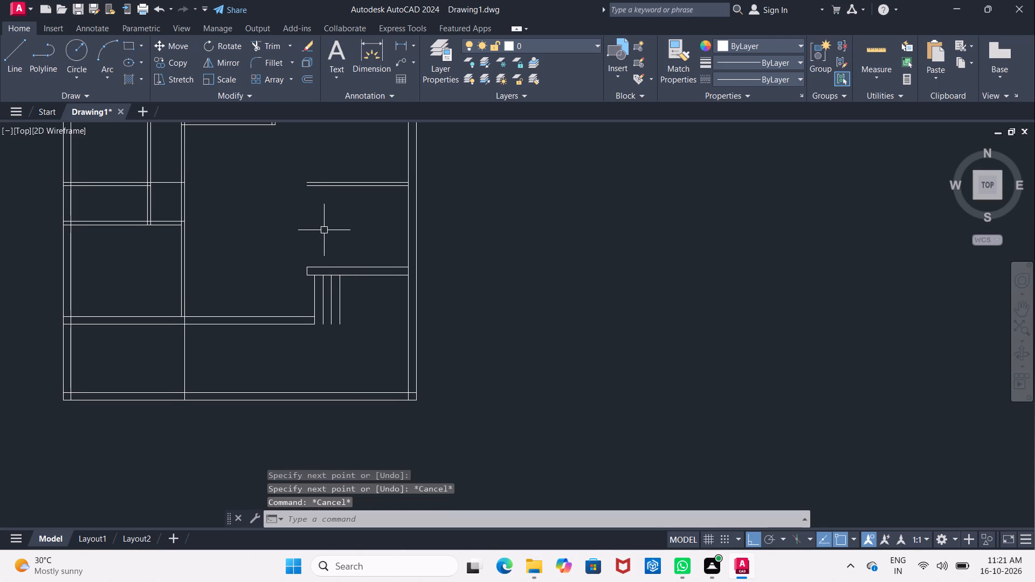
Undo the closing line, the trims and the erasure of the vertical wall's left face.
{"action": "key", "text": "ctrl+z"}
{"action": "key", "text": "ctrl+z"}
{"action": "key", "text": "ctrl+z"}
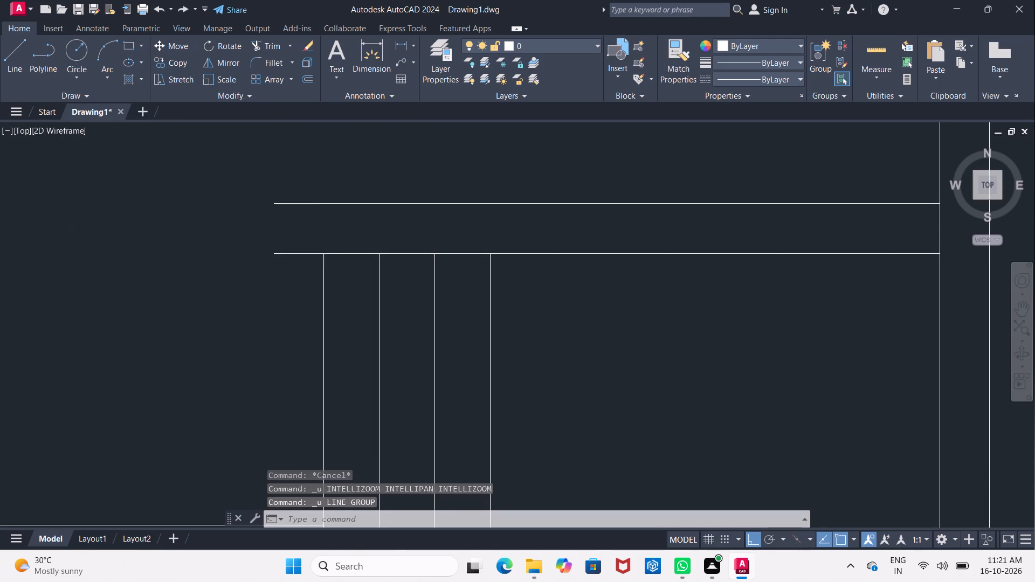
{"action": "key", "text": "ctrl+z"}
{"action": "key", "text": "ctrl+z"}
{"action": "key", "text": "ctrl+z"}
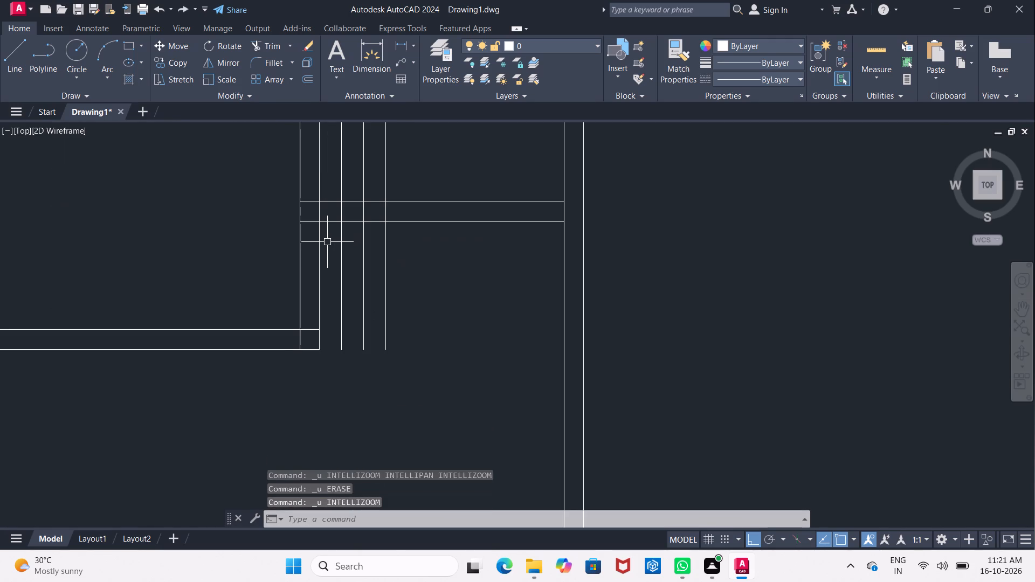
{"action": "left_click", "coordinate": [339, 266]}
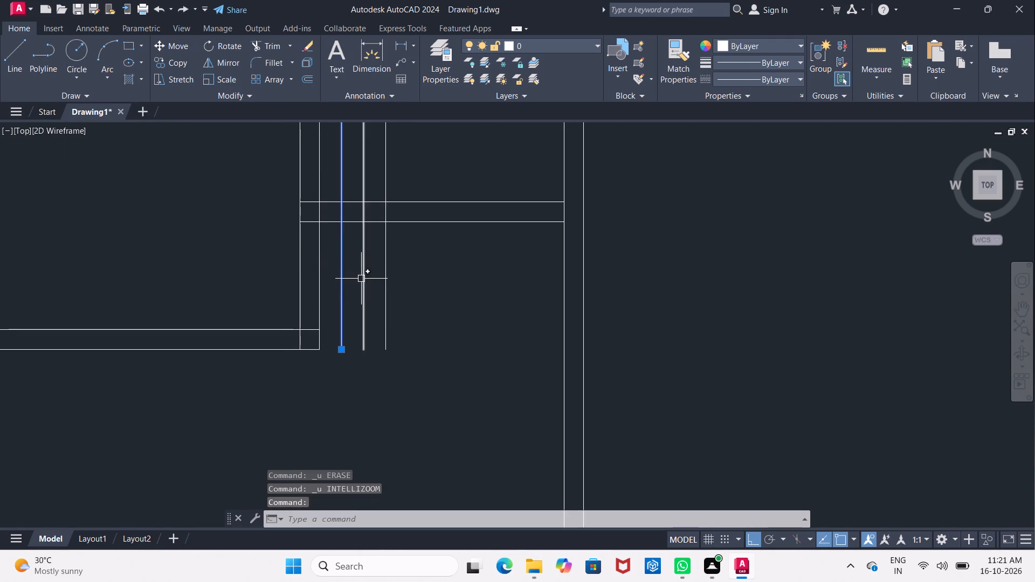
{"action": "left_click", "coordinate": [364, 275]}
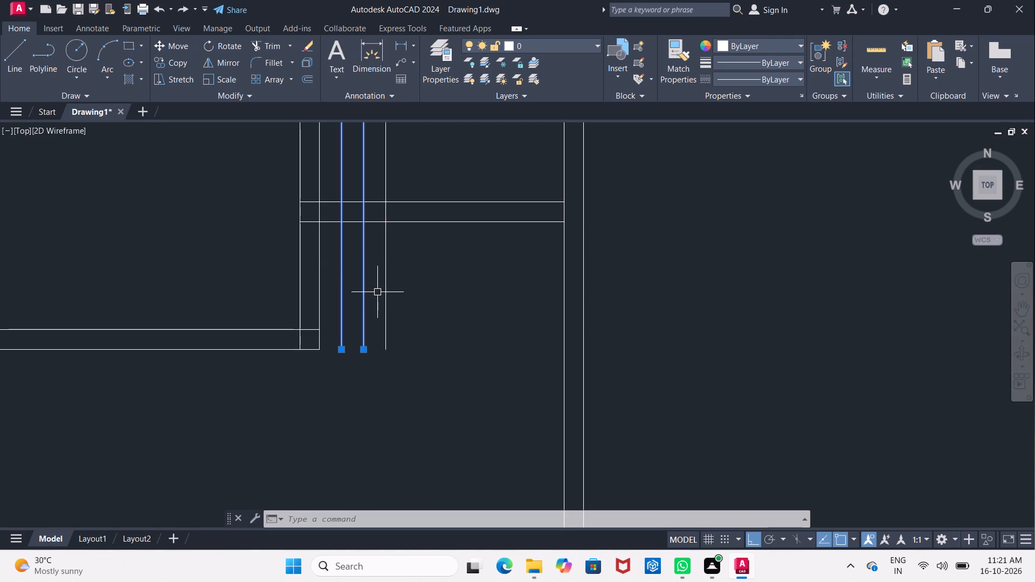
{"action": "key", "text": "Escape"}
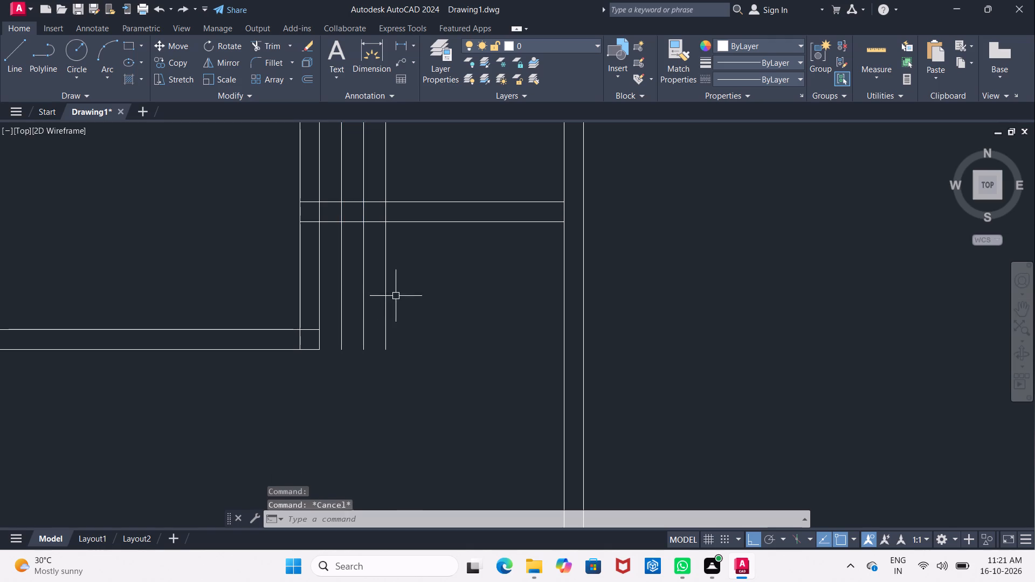
Offset the rightmost of the spaced vertical lines by another 10" into the right bay.
{"action": "key", "text": "o"}
{"action": "key", "text": "Return"}
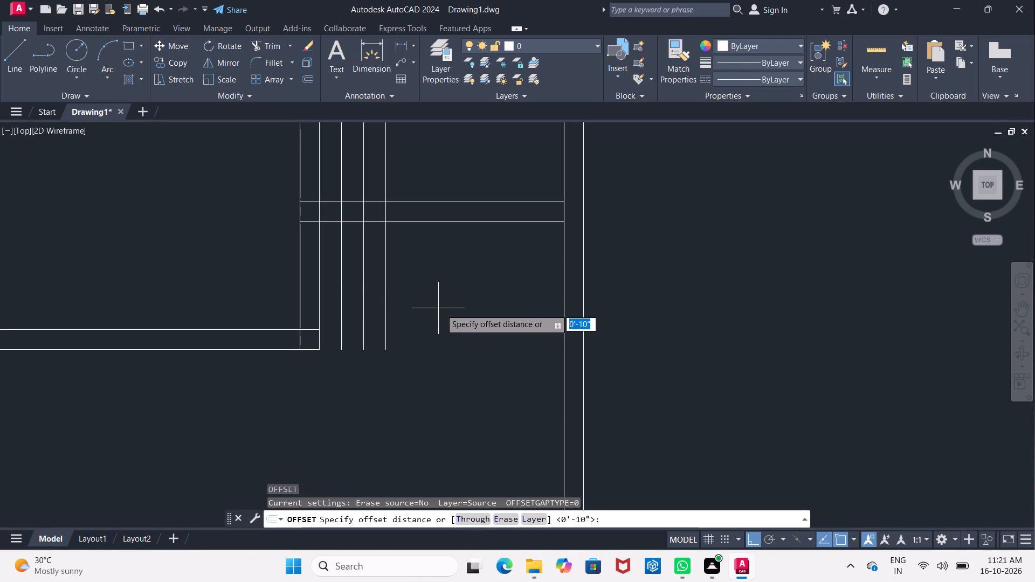
{"action": "key", "text": "Return"}
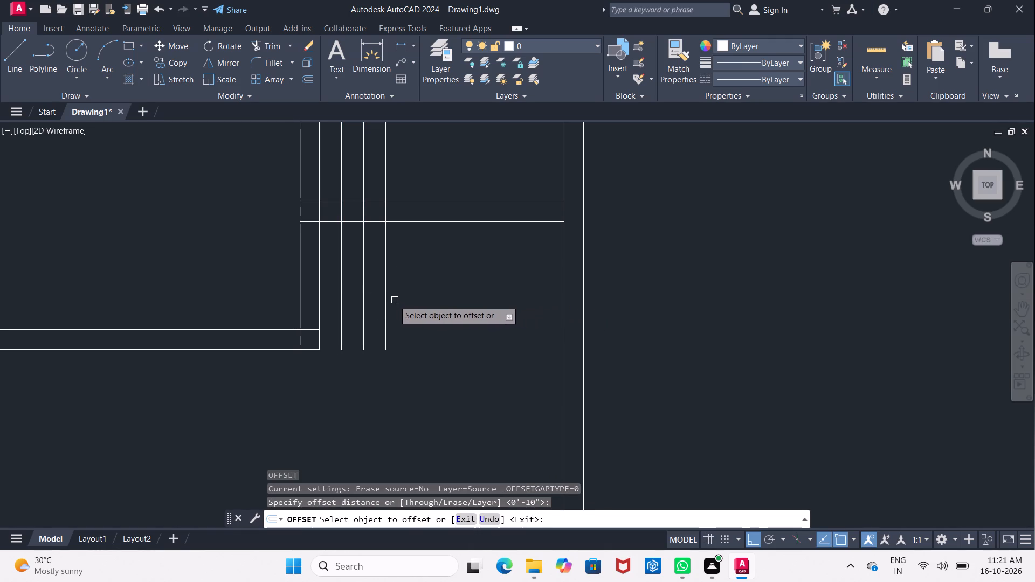
{"action": "left_click", "coordinate": [383, 295]}
{"action": "left_click", "coordinate": [438, 299]}
{"action": "key", "text": "Escape"}
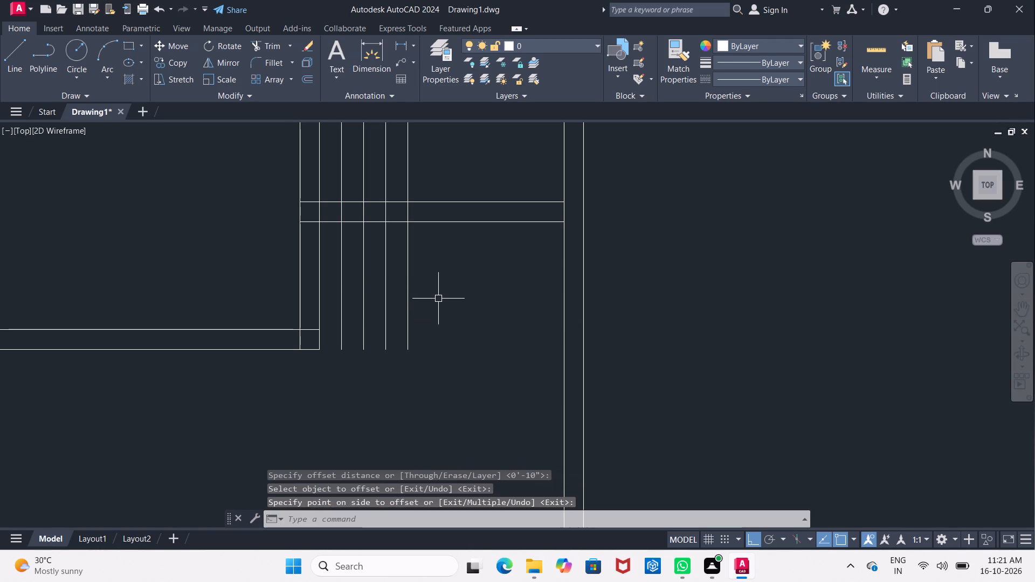
Trim the four 10"-spaced vertical lines above the top line of the right bay's lower 9" cross wall.
{"action": "type", "text": "TR"}
{"action": "left_click", "coordinate": [489, 325]}
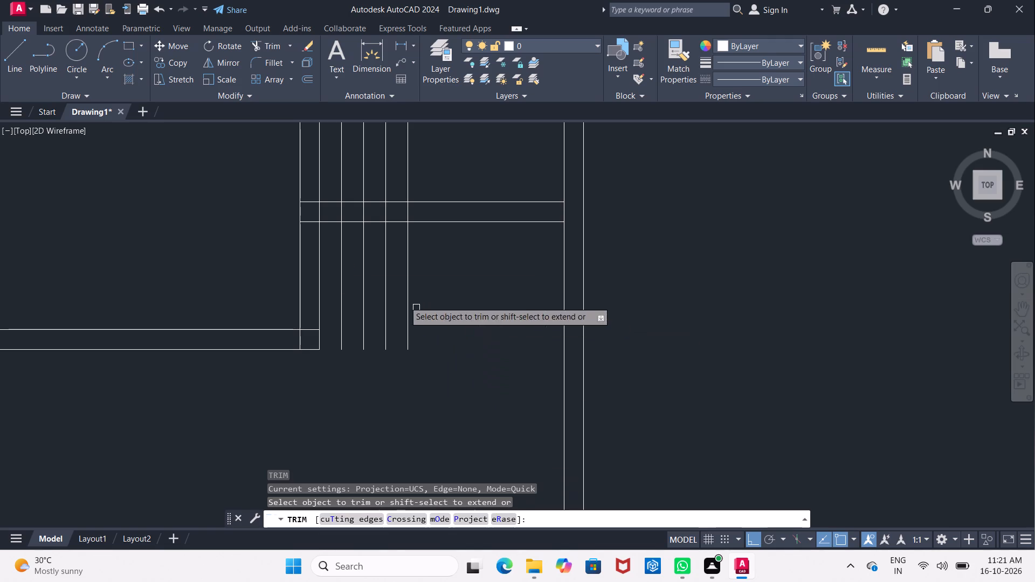
{"action": "middle_click_drag", "start_coordinate": [277, 231], "coordinate": [270, 284]}
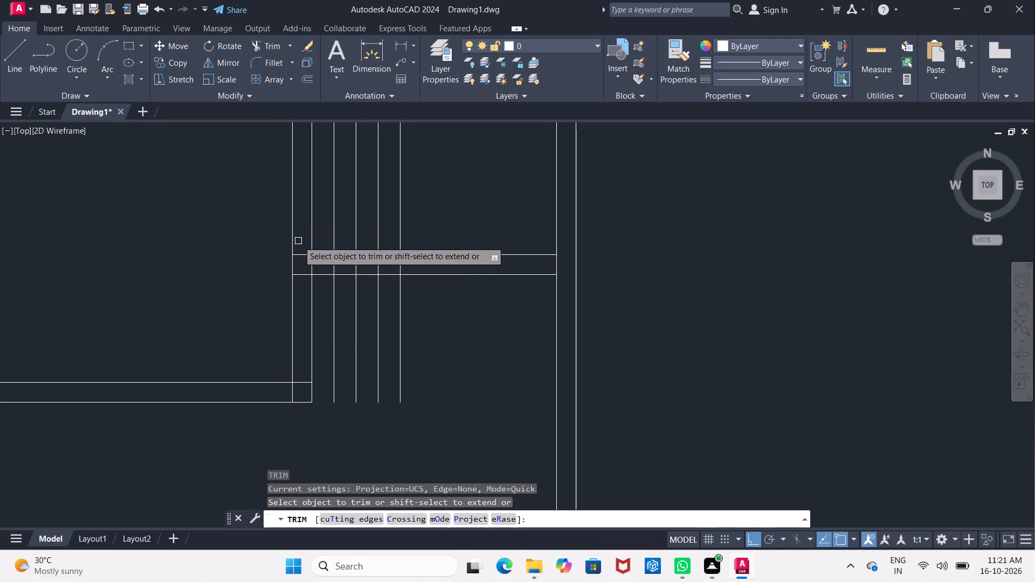
{"action": "scroll", "coordinate": [299, 241], "scroll_direction": "down", "scroll_amount": 2}
{"action": "scroll", "coordinate": [309, 235], "scroll_direction": "up", "scroll_amount": 1}
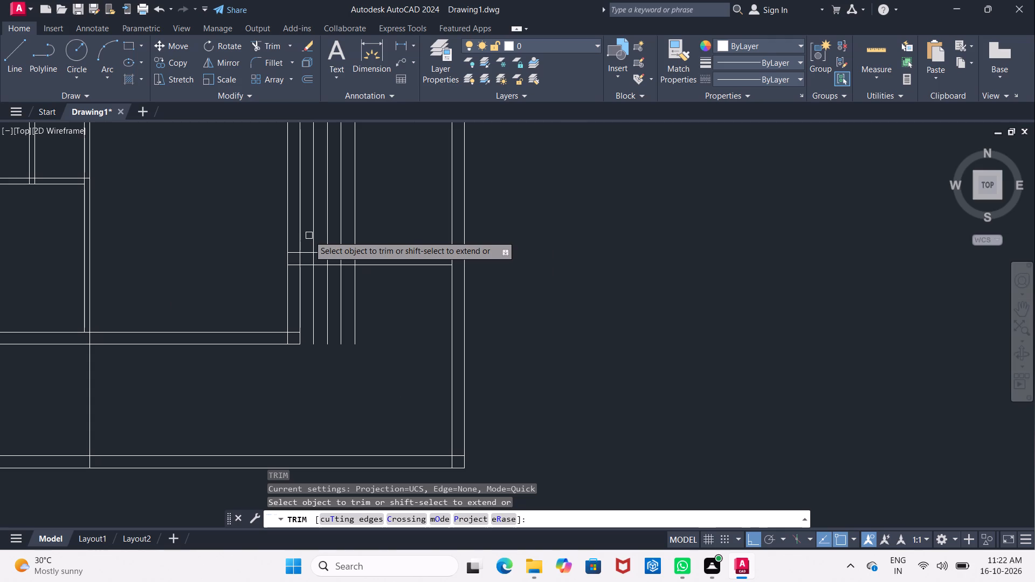
{"action": "left_click", "coordinate": [311, 238]}
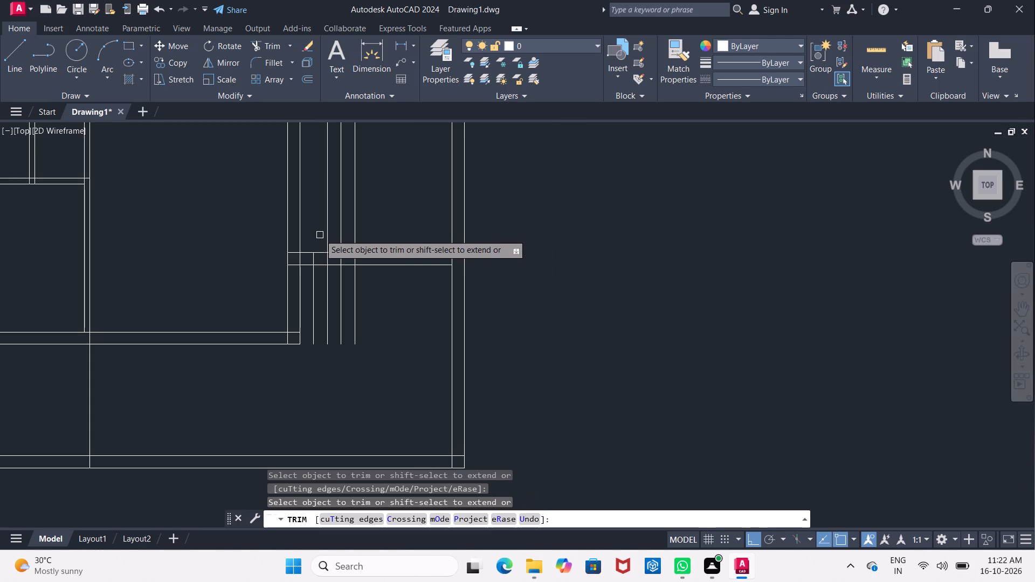
{"action": "left_click", "coordinate": [326, 226]}
{"action": "left_click", "coordinate": [344, 225]}
{"action": "left_click", "coordinate": [339, 228]}
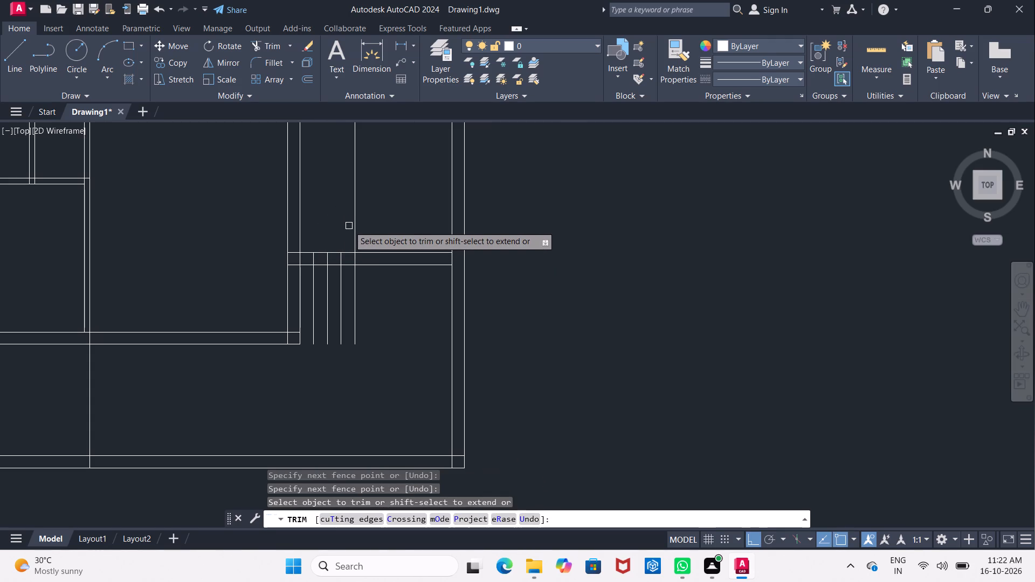
{"action": "left_click", "coordinate": [354, 228]}
{"action": "scroll", "coordinate": [354, 228], "scroll_direction": "down", "scroll_amount": 1}
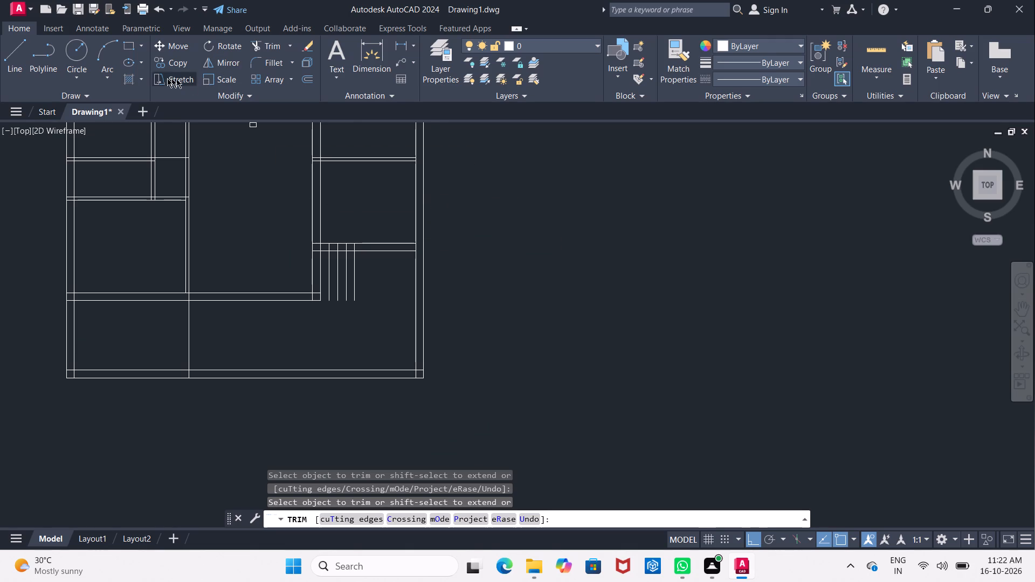
{"action": "middle_click_drag", "start_coordinate": [367, 217], "coordinate": [357, 202]}
{"action": "key", "text": "Escape"}
Extend both lines of the long 9" horizontal wall across the spaced lines to the outermost 10"-spaced line.
{"action": "key", "text": "e"}
{"action": "key", "text": "x"}
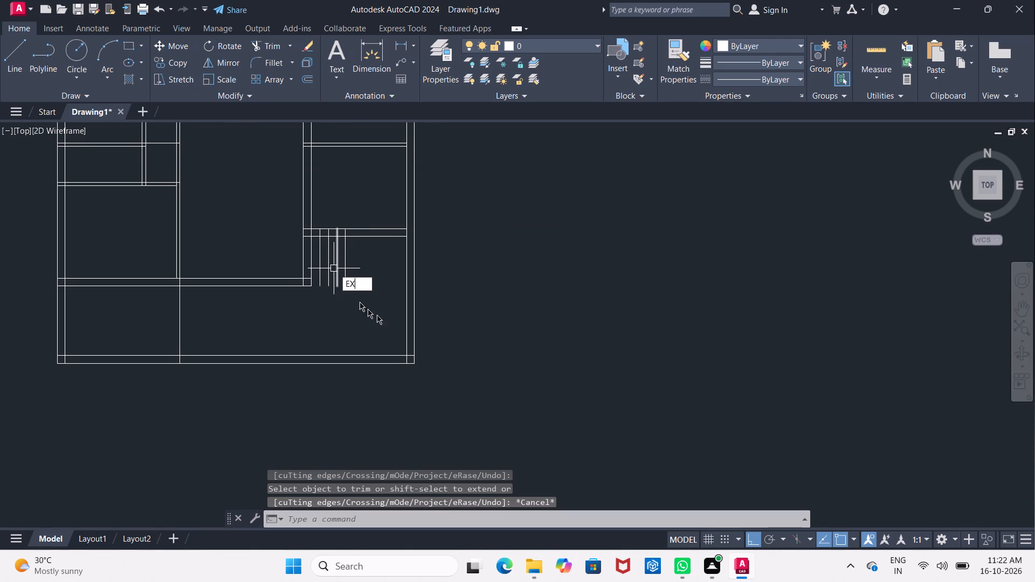
{"action": "left_click", "coordinate": [366, 295]}
{"action": "scroll", "coordinate": [309, 290], "scroll_direction": "up", "scroll_amount": 2}
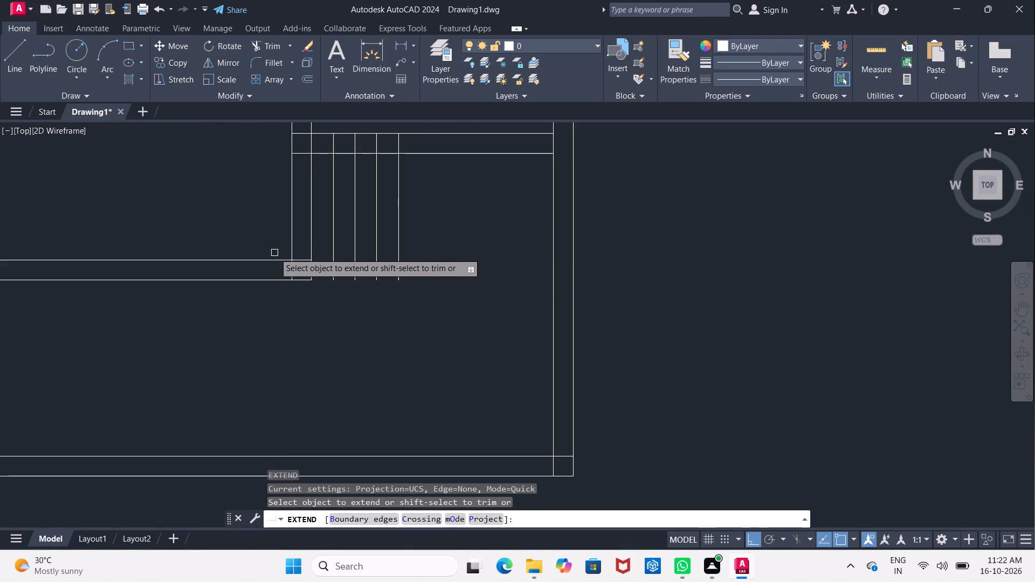
{"action": "left_click", "coordinate": [272, 259]}
{"action": "double_click", "coordinate": [277, 261]}
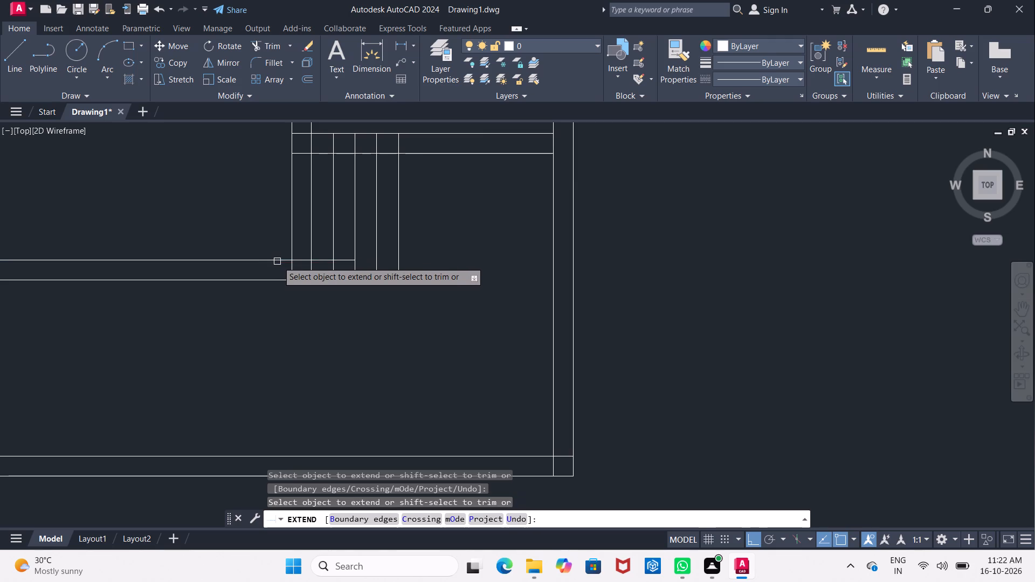
{"action": "double_click", "coordinate": [278, 261]}
{"action": "left_click", "coordinate": [286, 260]}
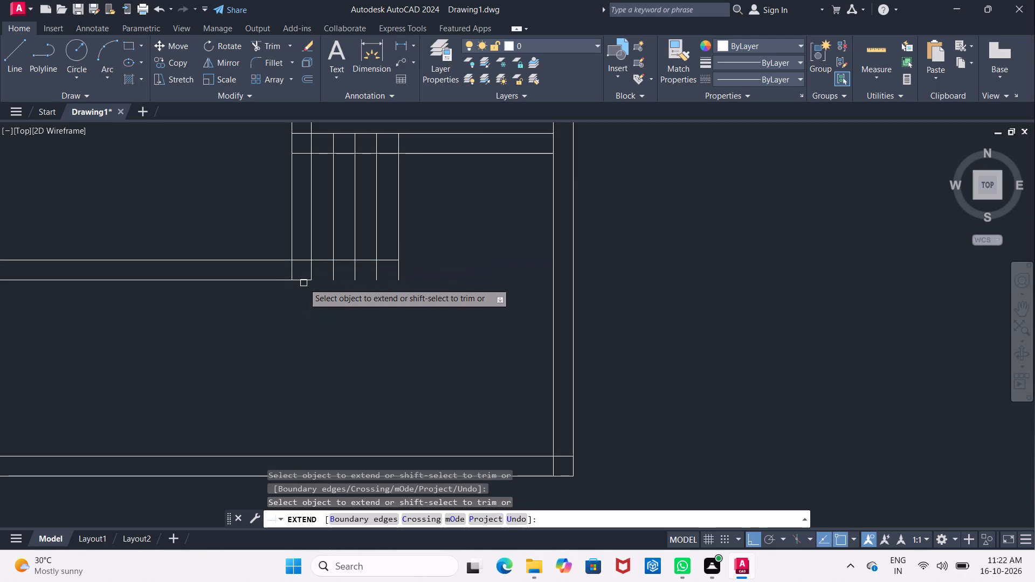
{"action": "triple_click", "coordinate": [302, 280]}
{"action": "double_click", "coordinate": [305, 281]}
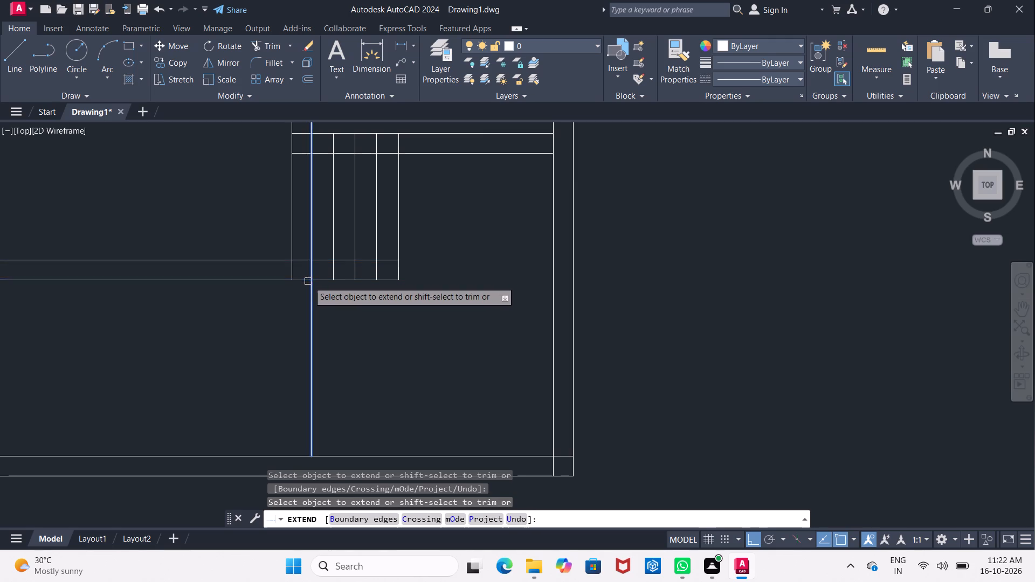
{"action": "middle_click_drag", "start_coordinate": [427, 338], "coordinate": [400, 375]}
{"action": "scroll", "coordinate": [400, 375], "scroll_direction": "down", "scroll_amount": 1}
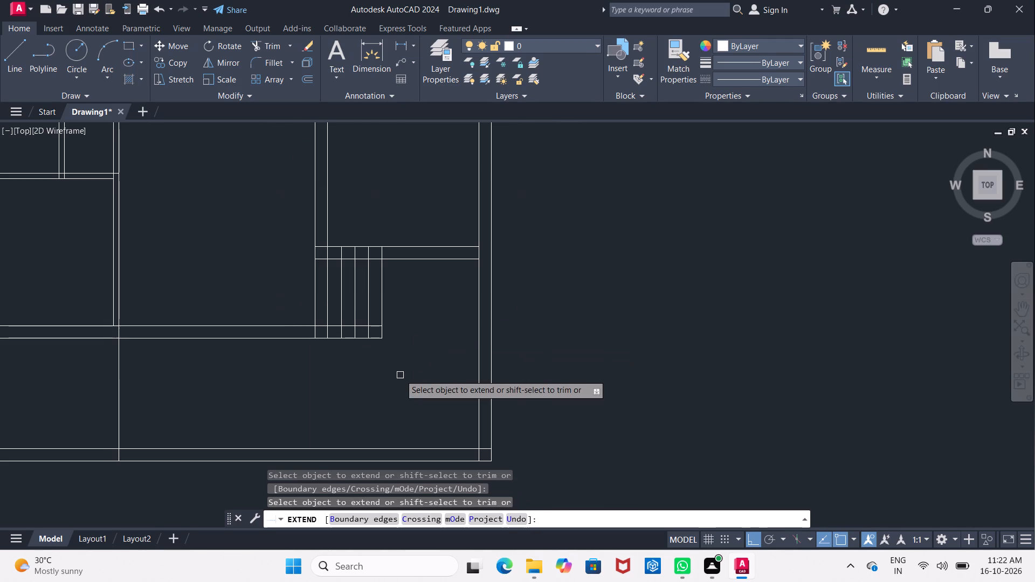
{"action": "key", "text": "Escape"}
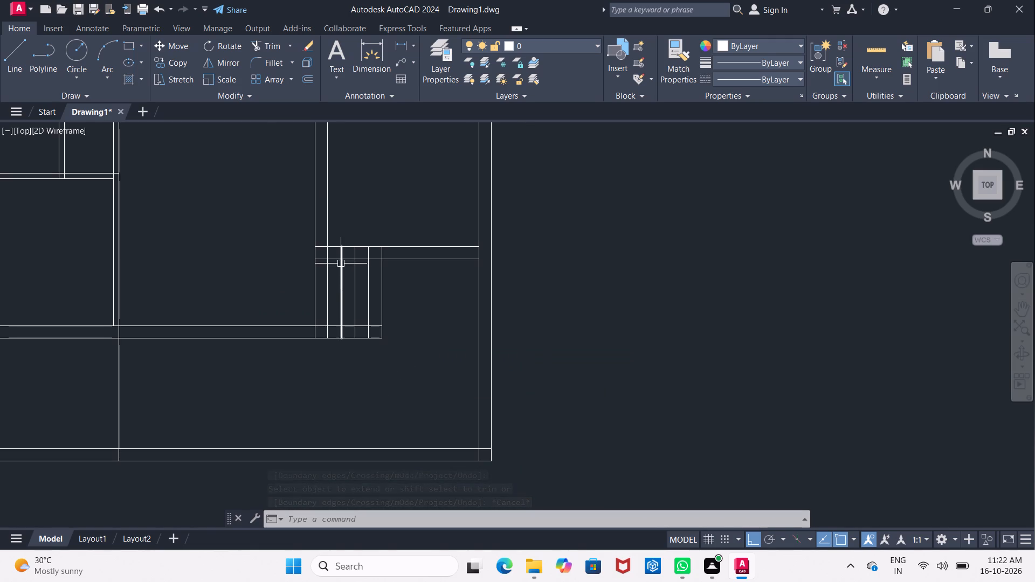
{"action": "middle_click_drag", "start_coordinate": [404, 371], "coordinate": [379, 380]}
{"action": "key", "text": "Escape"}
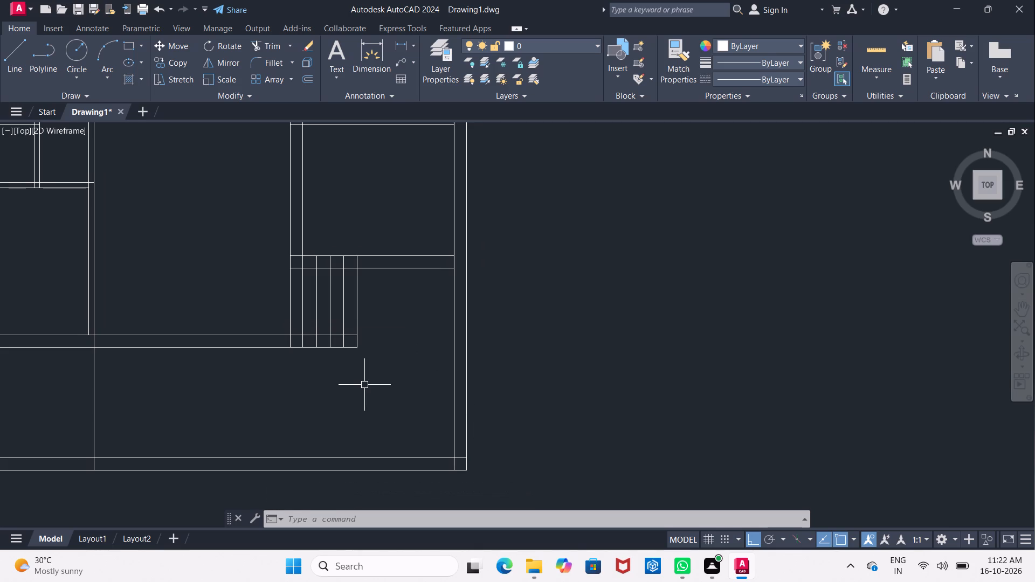
Trim the four 10"-spaced vertical lines between the two faces of the right bay's lower 9" cross wall.
{"action": "scroll", "coordinate": [349, 372], "scroll_direction": "down", "scroll_amount": 2}
{"action": "middle_click_drag", "start_coordinate": [366, 389], "coordinate": [388, 349]}
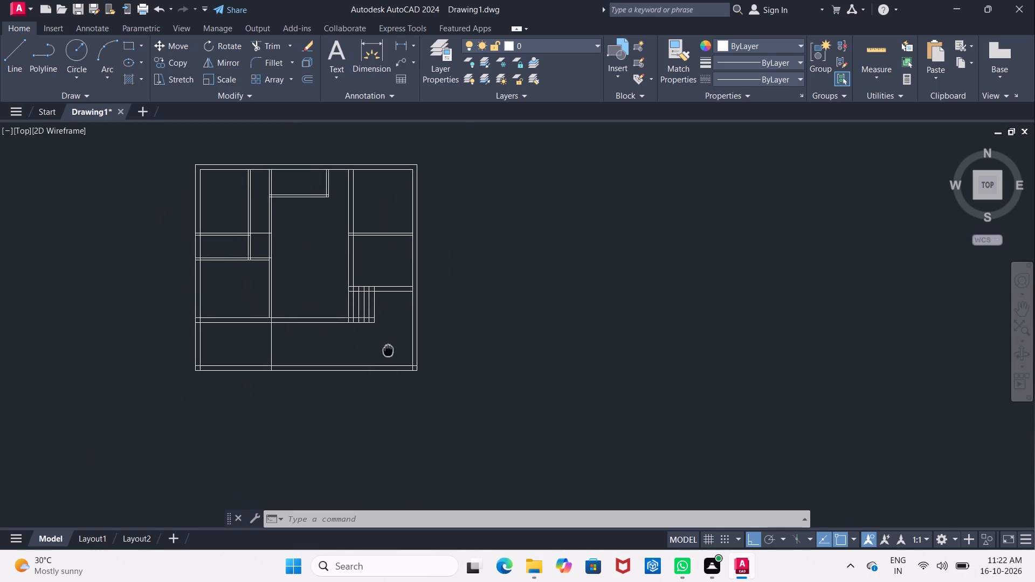
{"action": "scroll", "coordinate": [292, 350], "scroll_direction": "up", "scroll_amount": 1}
{"action": "middle_click_drag", "start_coordinate": [339, 338], "coordinate": [274, 351]}
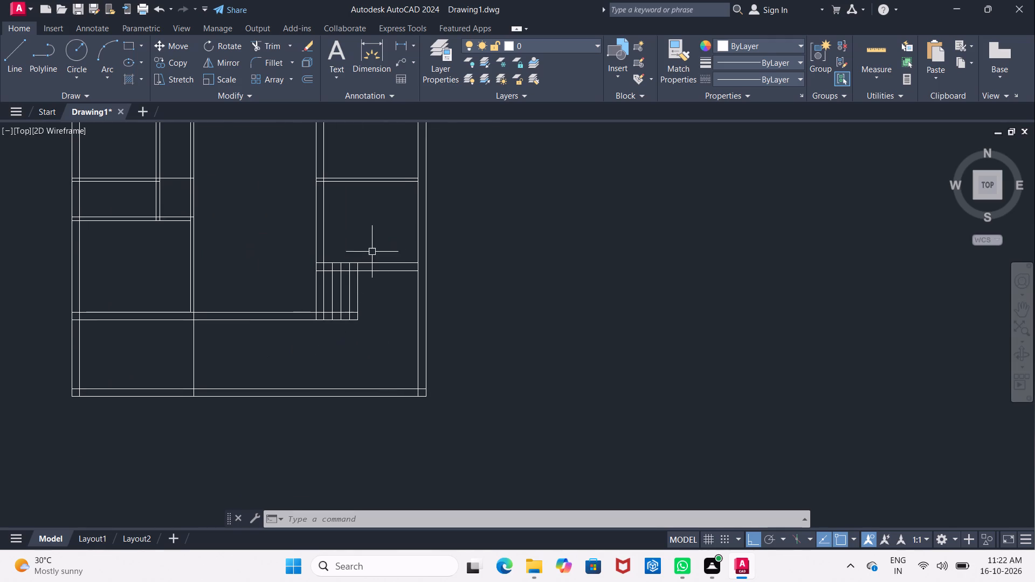
{"action": "scroll", "coordinate": [347, 234], "scroll_direction": "up", "scroll_amount": 2}
{"action": "middle_click_drag", "start_coordinate": [361, 257], "coordinate": [325, 238]}
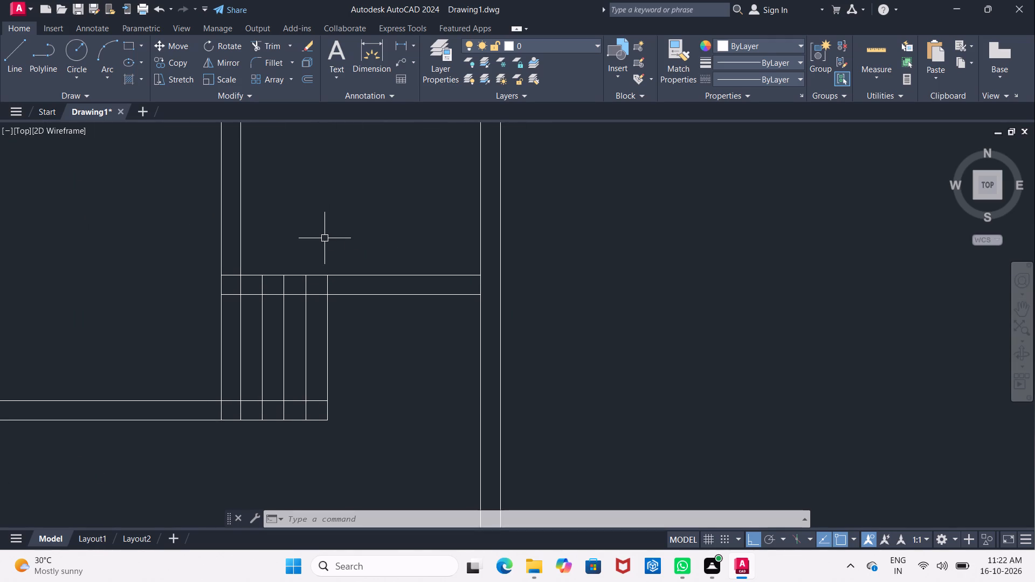
{"action": "key", "text": "Escape"}
{"action": "type", "text": "TR"}
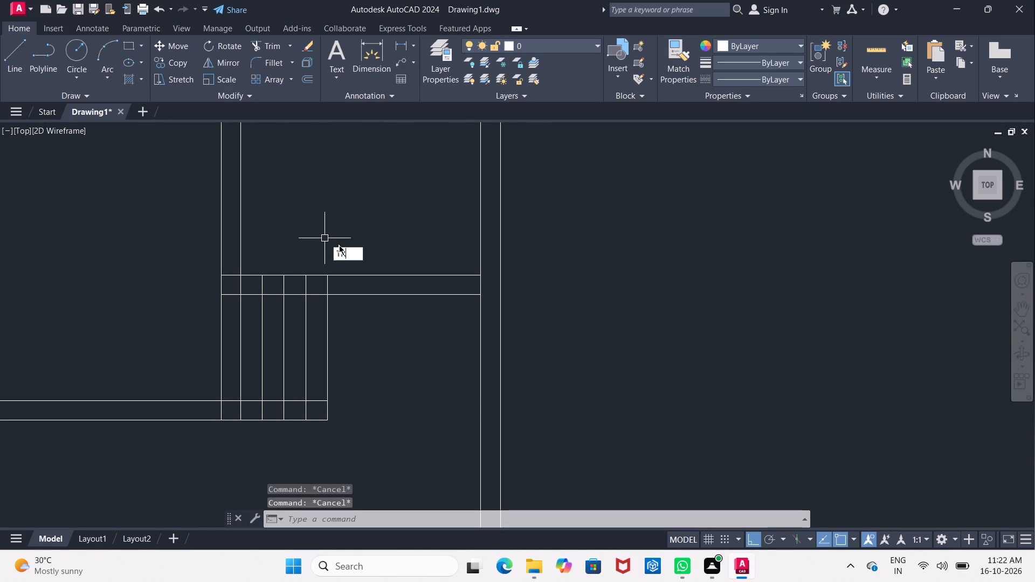
{"action": "left_click", "coordinate": [350, 271]}
{"action": "scroll", "coordinate": [240, 311], "scroll_direction": "up", "scroll_amount": 2}
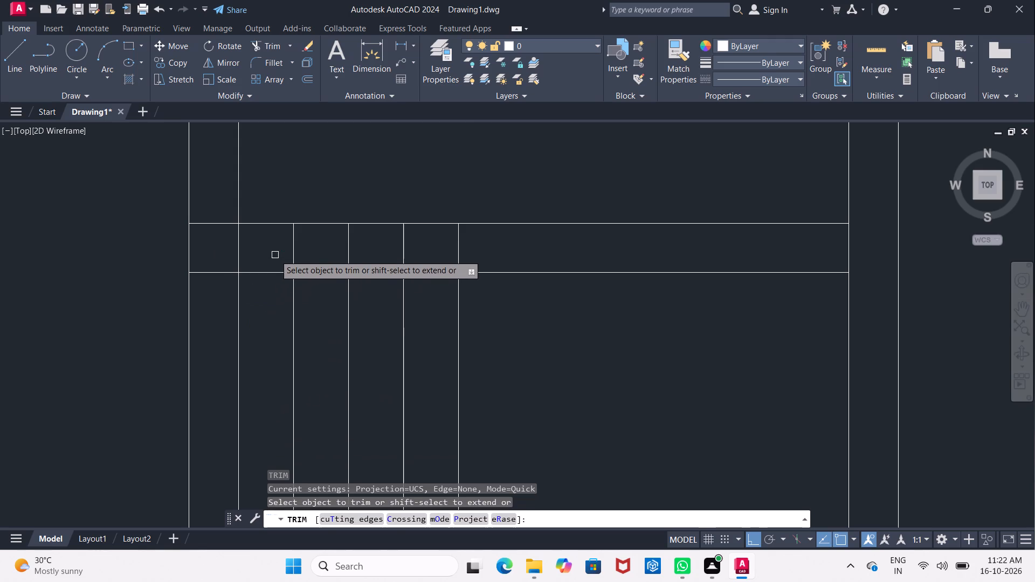
{"action": "left_click_drag", "start_coordinate": [275, 254], "coordinate": [474, 255]}
{"action": "scroll", "coordinate": [480, 254], "scroll_direction": "down", "scroll_amount": 2}
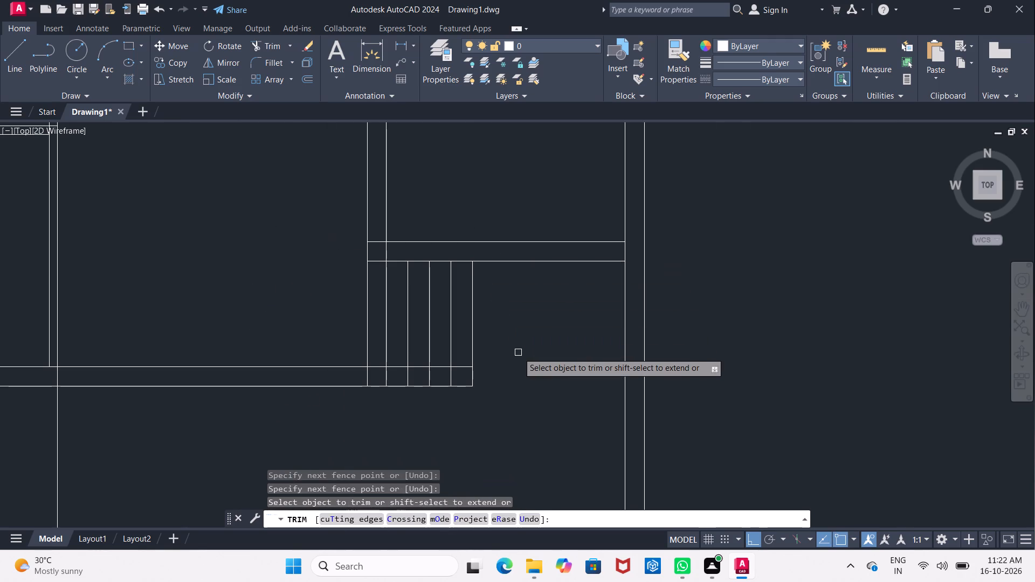
Trim both faces of the vertical wall between the right bay's lower cross wall and the long horizontal wall.
{"action": "middle_click_drag", "start_coordinate": [518, 352], "coordinate": [477, 356]}
{"action": "middle_click_drag", "start_coordinate": [475, 364], "coordinate": [470, 373]}
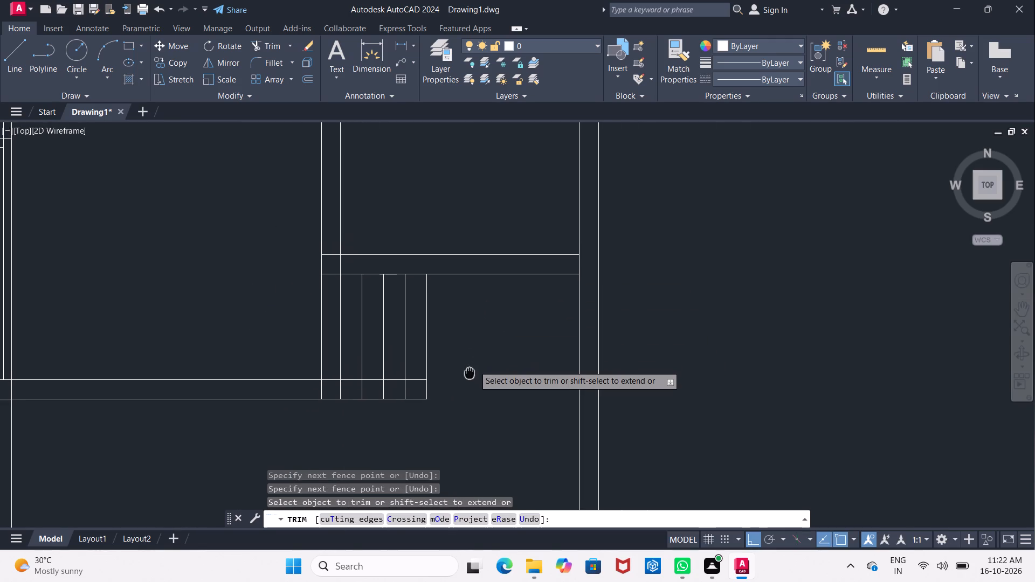
{"action": "middle_click_drag", "start_coordinate": [470, 373], "coordinate": [468, 377]}
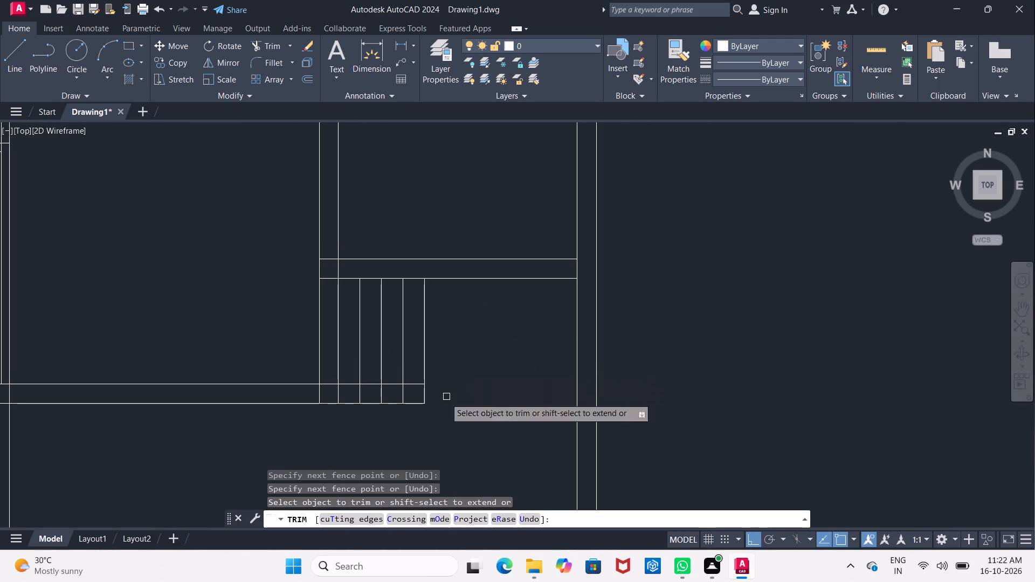
{"action": "left_click", "coordinate": [319, 350]}
{"action": "left_click", "coordinate": [340, 355]}
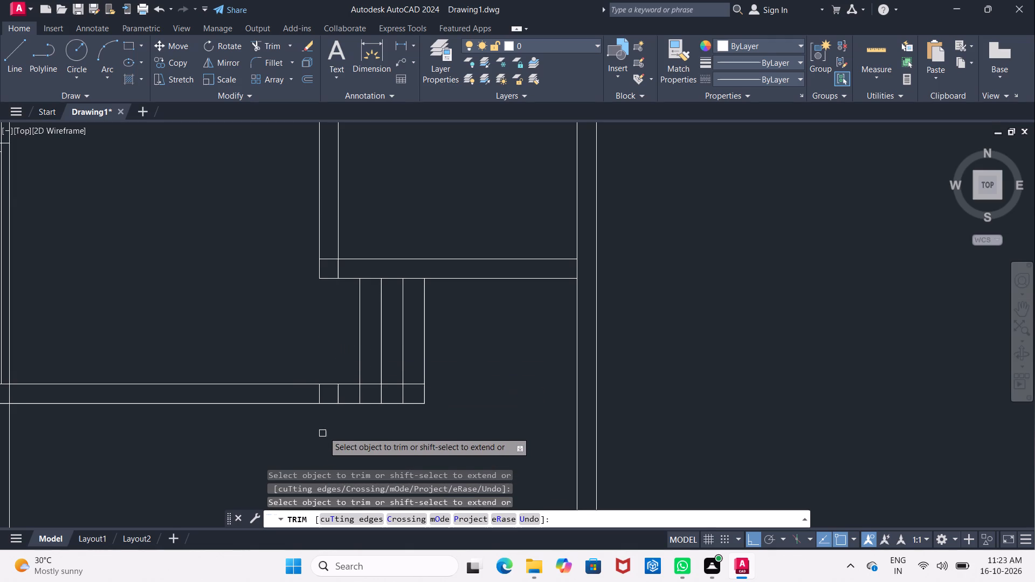
Trim the long horizontal wall's upper line across the 10"-spaced lines, plus the leftover vertical segment inside the wall near its end.
{"action": "scroll", "coordinate": [337, 417], "scroll_direction": "up", "scroll_amount": 1}
{"action": "left_click", "coordinate": [357, 364]}
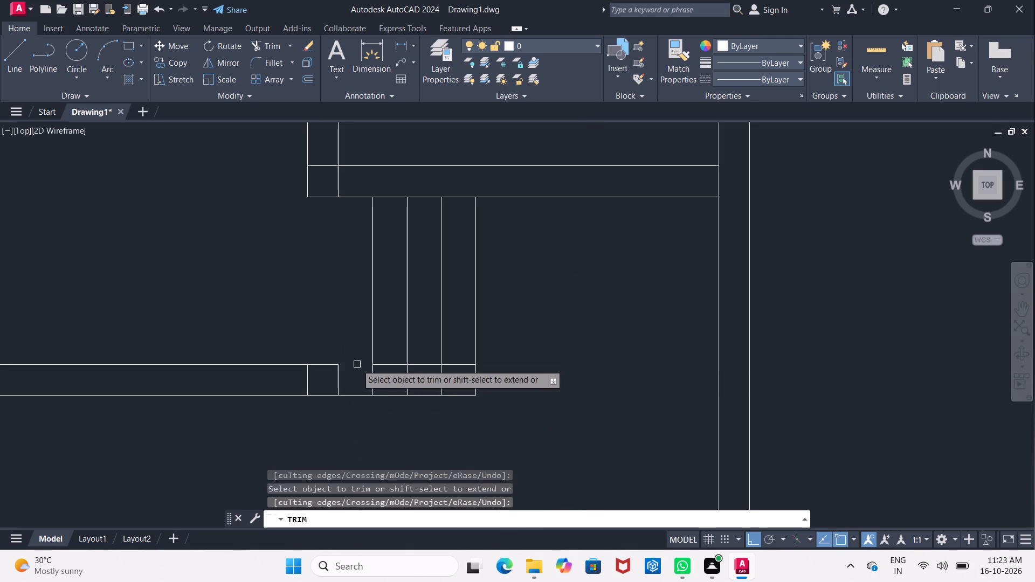
{"action": "left_click", "coordinate": [387, 366]}
{"action": "left_click", "coordinate": [430, 366]}
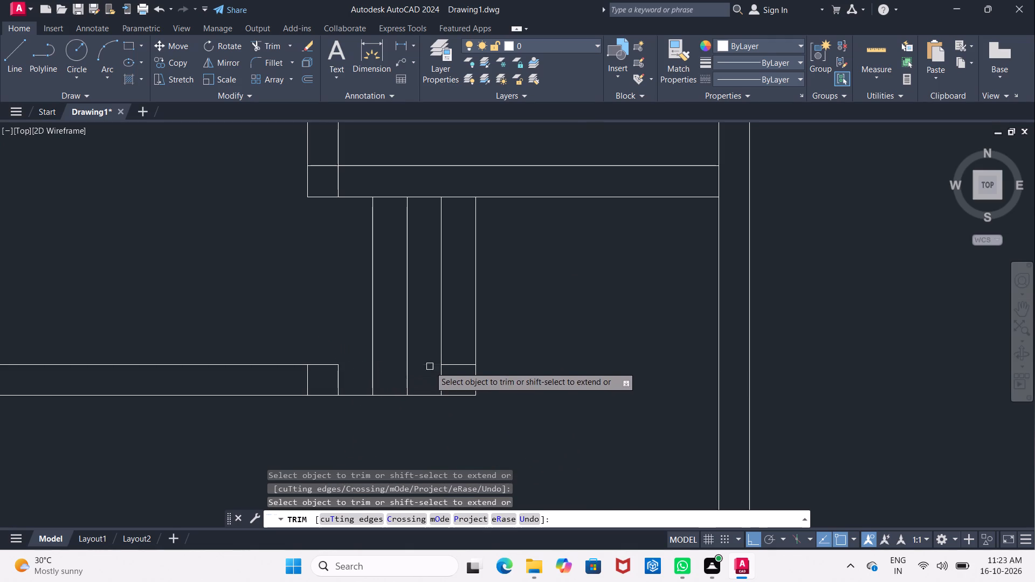
{"action": "left_click", "coordinate": [458, 369]}
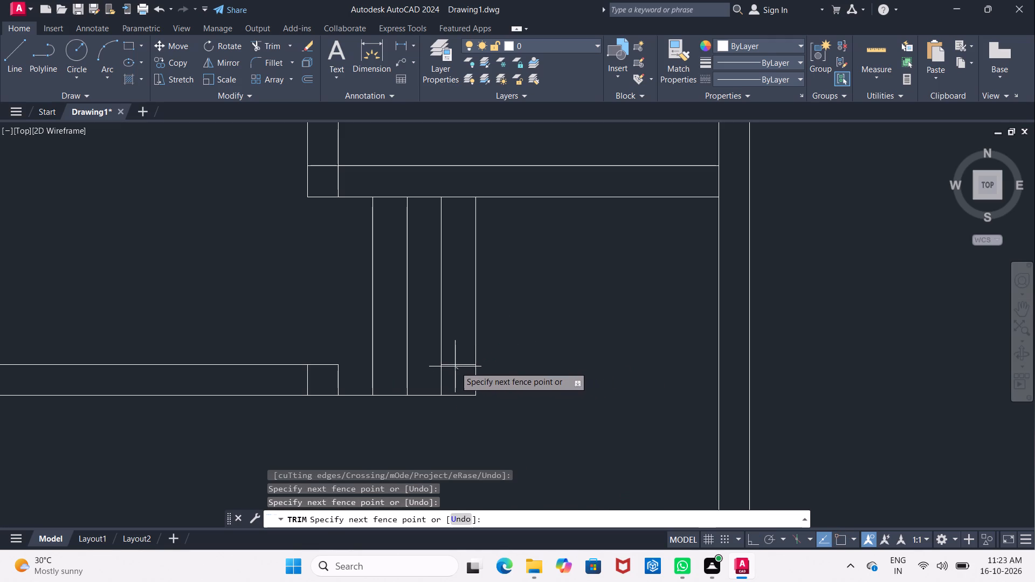
{"action": "left_click", "coordinate": [461, 358]}
{"action": "middle_click_drag", "start_coordinate": [547, 370], "coordinate": [581, 339]}
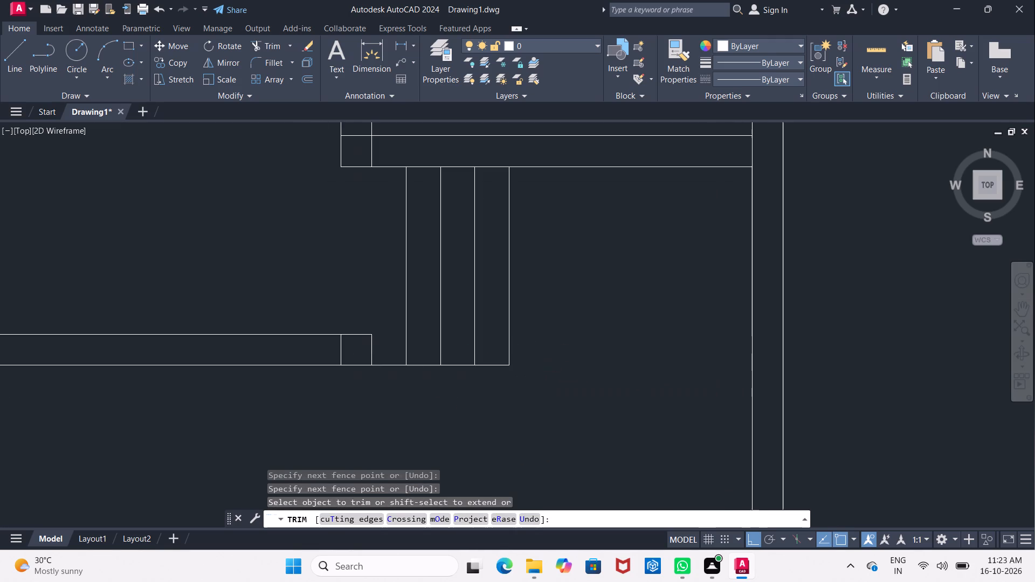
{"action": "scroll", "coordinate": [347, 357], "scroll_direction": "up", "scroll_amount": 2}
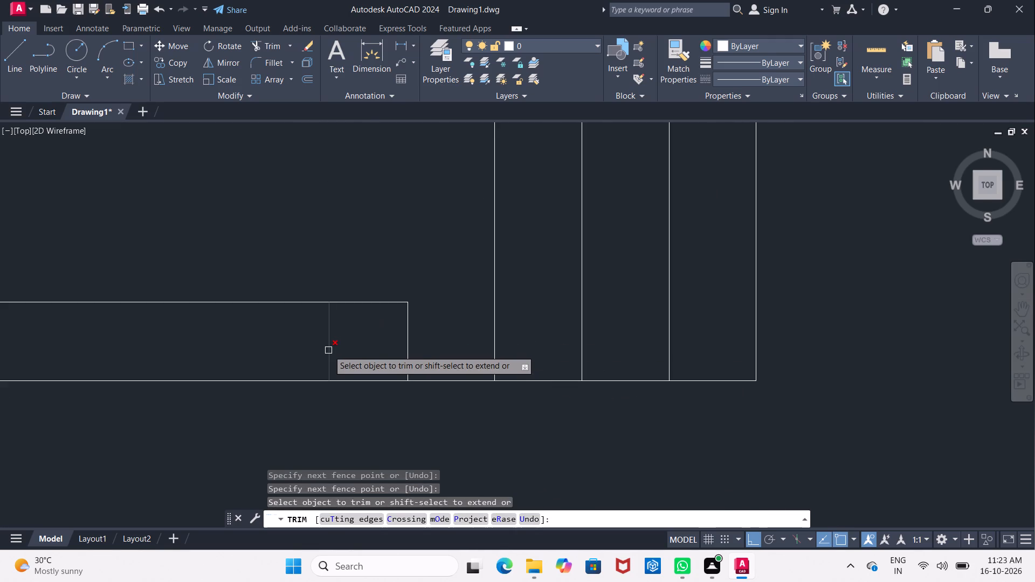
{"action": "left_click", "coordinate": [328, 350]}
Inspect the right bay's wall junctions and the overall plan after trimming.
{"action": "scroll", "coordinate": [328, 349], "scroll_direction": "down", "scroll_amount": 2}
{"action": "middle_click_drag", "start_coordinate": [328, 349], "coordinate": [337, 394]}
{"action": "middle_click_drag", "start_coordinate": [351, 264], "coordinate": [340, 378]}
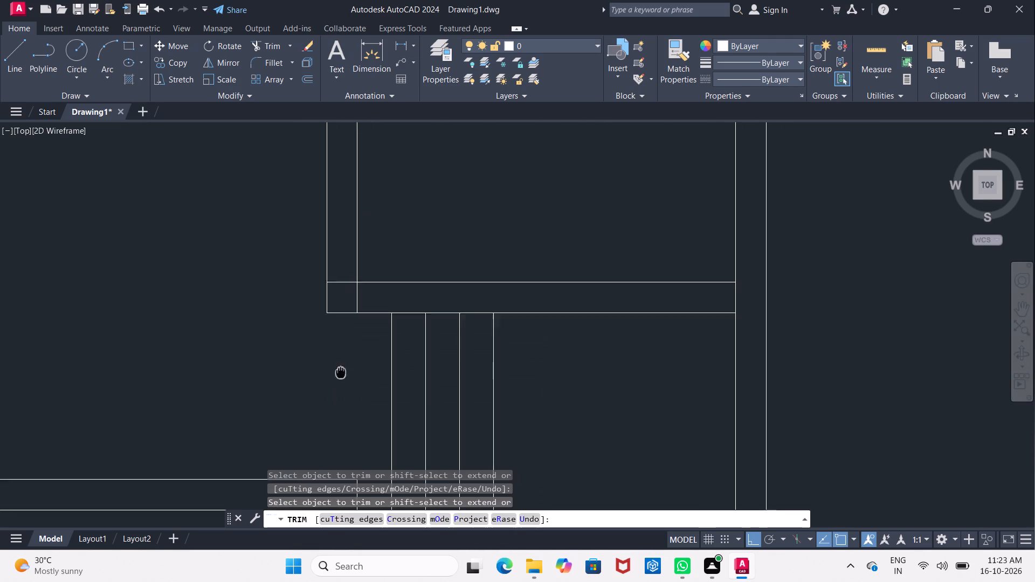
{"action": "middle_click_drag", "start_coordinate": [340, 378], "coordinate": [340, 380]}
{"action": "scroll", "coordinate": [340, 380], "scroll_direction": "down", "scroll_amount": 3}
{"action": "middle_click_drag", "start_coordinate": [310, 354], "coordinate": [318, 316]}
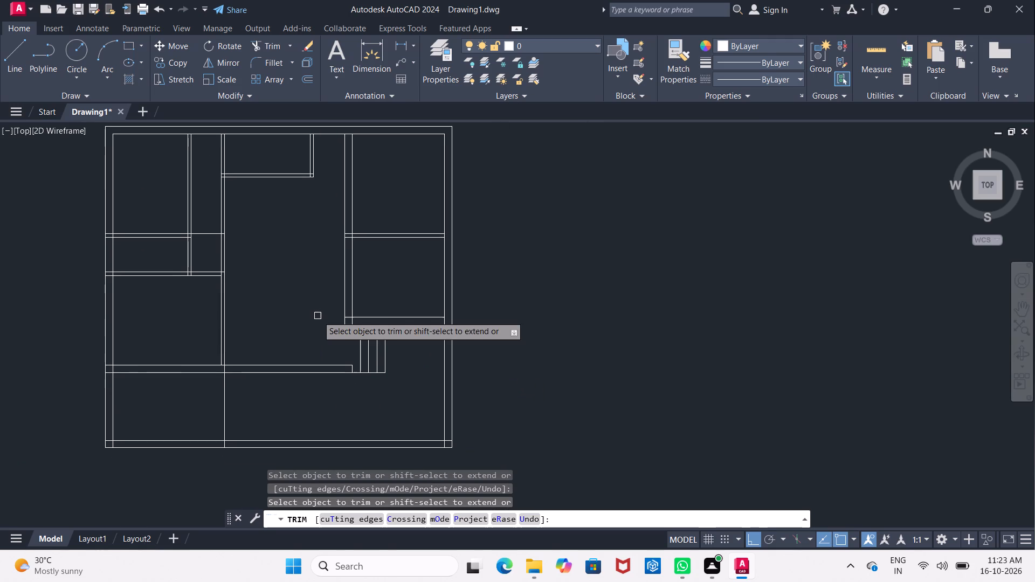
{"action": "scroll", "coordinate": [325, 313], "scroll_direction": "up", "scroll_amount": 1}
{"action": "middle_click_drag", "start_coordinate": [328, 316], "coordinate": [284, 377]}
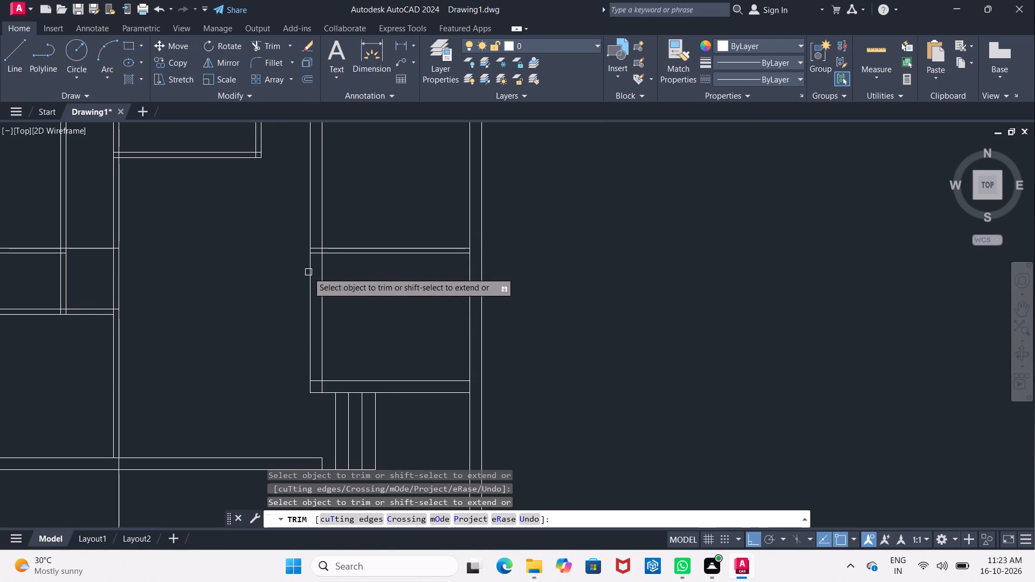
{"action": "scroll", "coordinate": [323, 255], "scroll_direction": "up", "scroll_amount": 2}
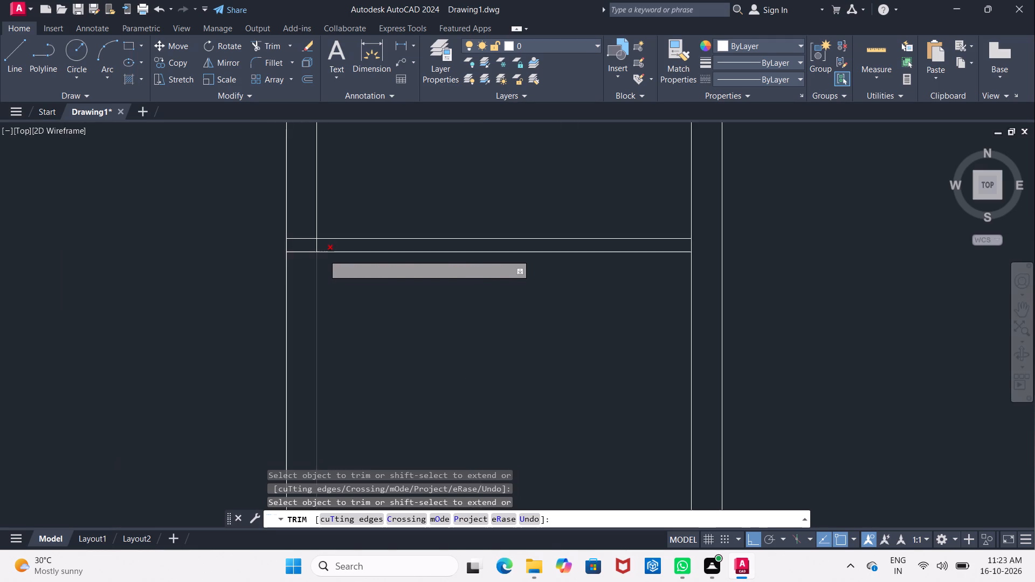
{"action": "scroll", "coordinate": [323, 258], "scroll_direction": "down", "scroll_amount": 2}
{"action": "middle_click_drag", "start_coordinate": [329, 282], "coordinate": [325, 289]}
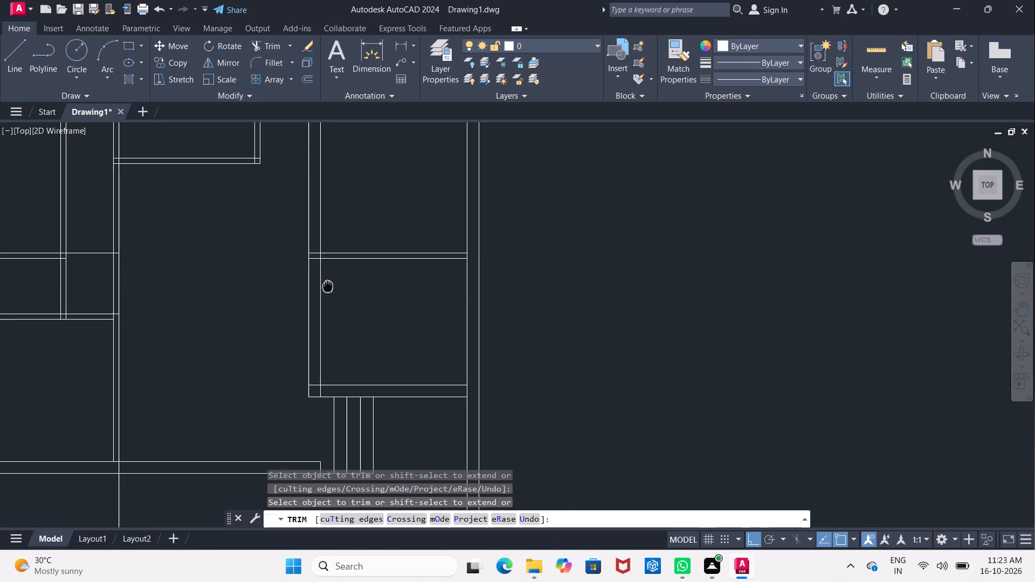
{"action": "middle_click_drag", "start_coordinate": [325, 289], "coordinate": [301, 273]}
{"action": "scroll", "coordinate": [309, 284], "scroll_direction": "down", "scroll_amount": 2}
{"action": "middle_click_drag", "start_coordinate": [314, 294], "coordinate": [314, 272]}
{"action": "scroll", "coordinate": [339, 281], "scroll_direction": "up", "scroll_amount": 1}
{"action": "middle_click_drag", "start_coordinate": [339, 281], "coordinate": [305, 282]}
{"action": "key", "text": "Escape"}
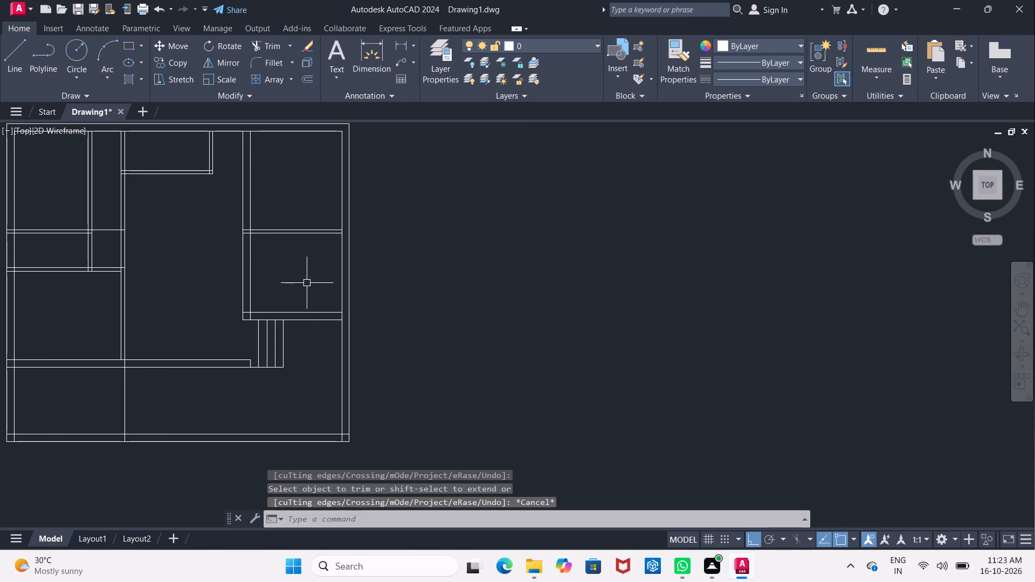
Offset the outermost vertical lines on the plan's right and left sides outward by 2'.
{"action": "key", "text": "o"}
{"action": "key", "text": "Return"}
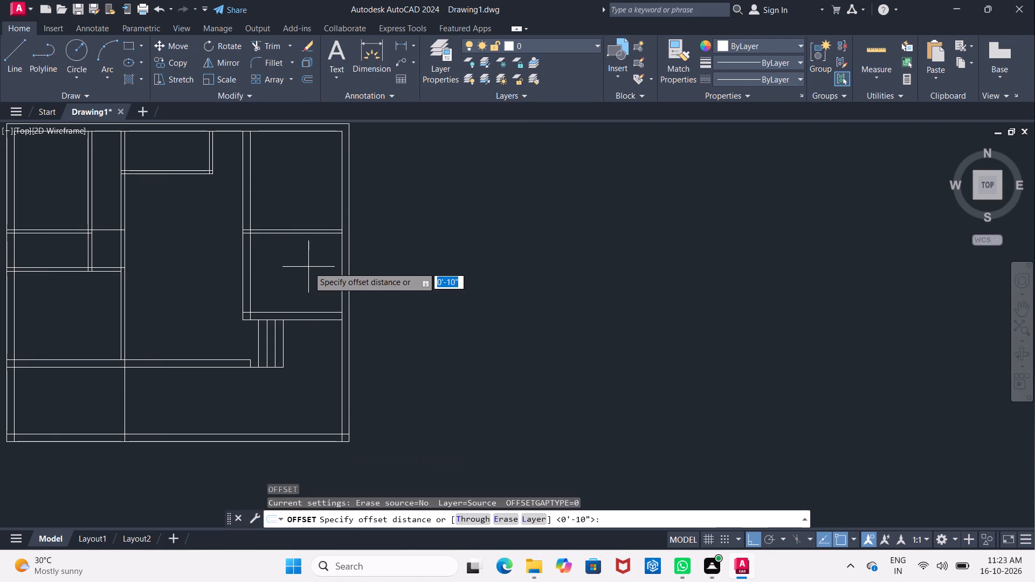
{"action": "key", "text": "2"}
{"action": "key", "text": "apostrophe"}
{"action": "key", "text": "Return"}
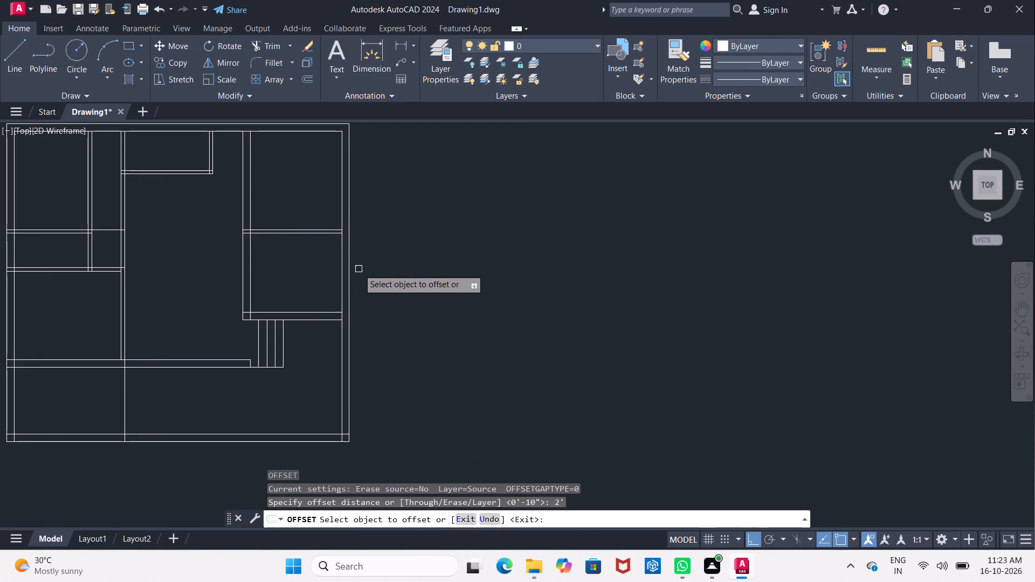
{"action": "left_click", "coordinate": [349, 282]}
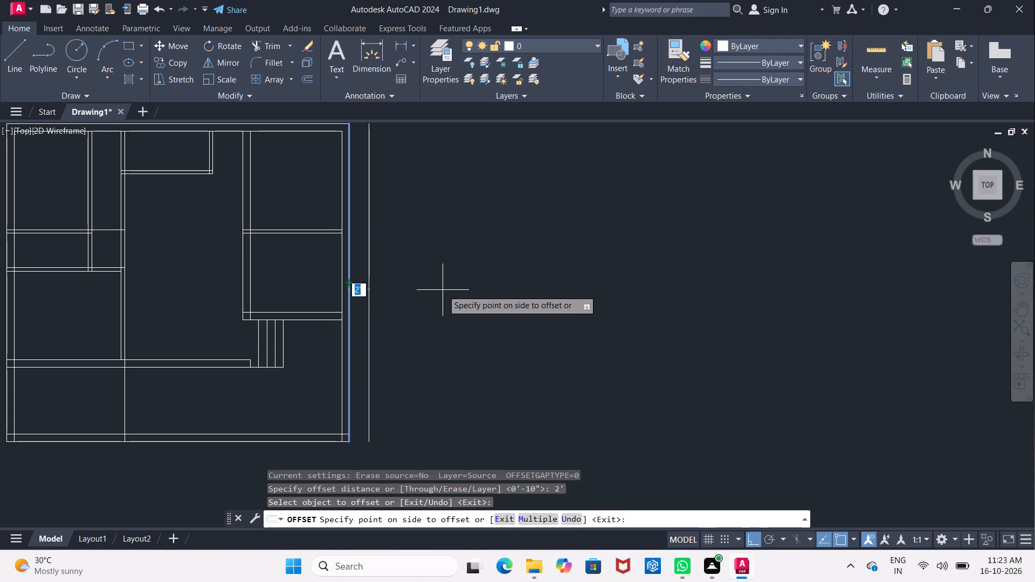
{"action": "left_click", "coordinate": [443, 290]}
{"action": "middle_click_drag", "start_coordinate": [452, 292], "coordinate": [645, 276]}
{"action": "scroll", "coordinate": [645, 275], "scroll_direction": "down", "scroll_amount": 1}
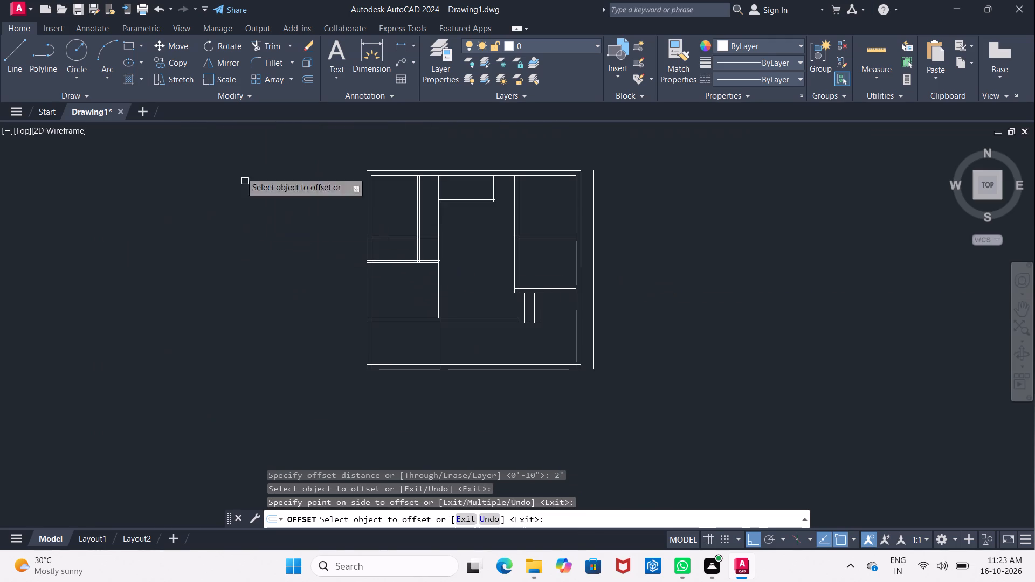
{"action": "left_click", "coordinate": [368, 276]}
{"action": "left_click", "coordinate": [313, 282]}
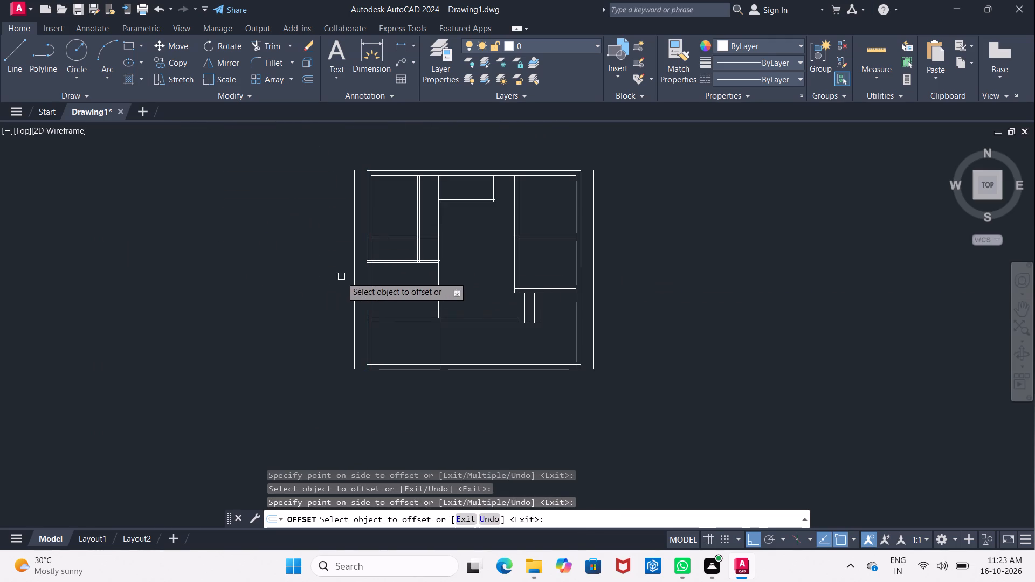
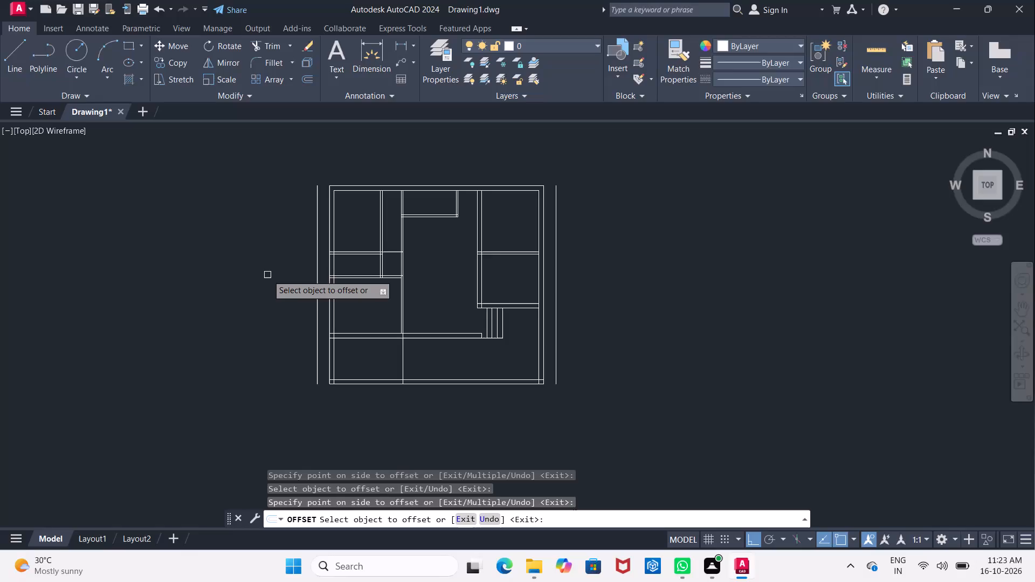
Measure the plan's overall width between the outer corners of its top wall with a linear dimension.
{"action": "key", "text": "Escape"}
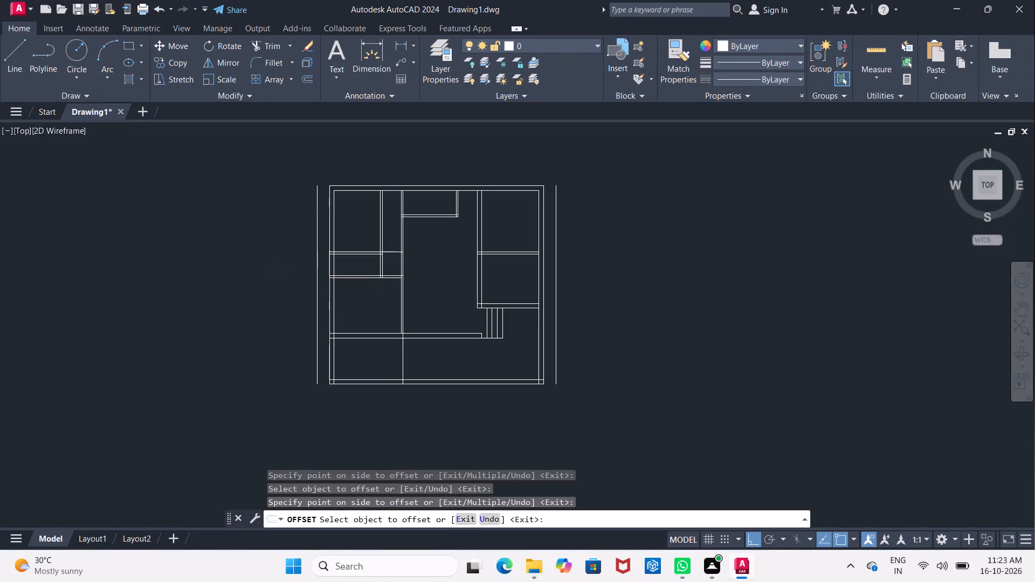
{"action": "left_click", "coordinate": [408, 39]}
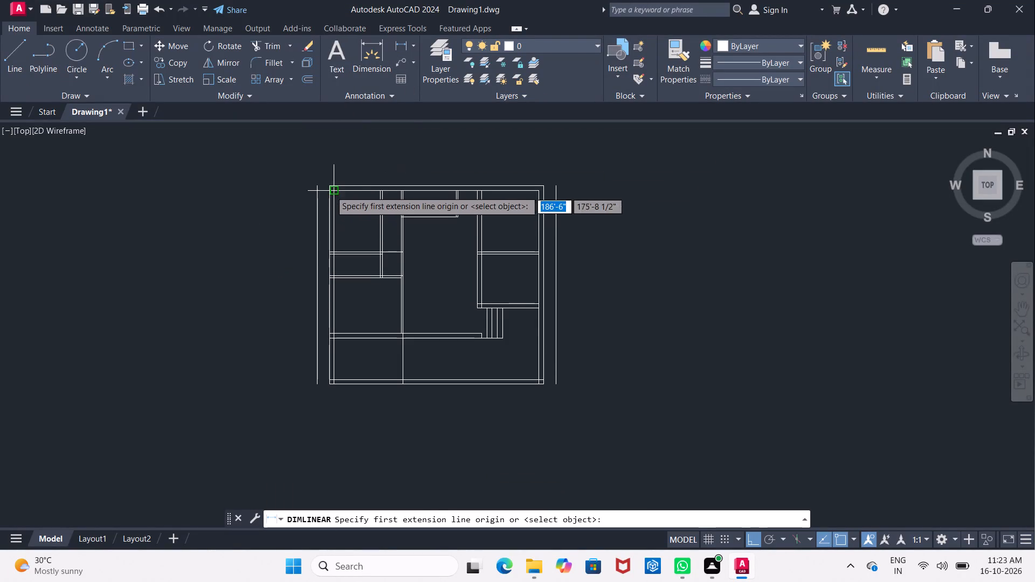
{"action": "left_click", "coordinate": [330, 187]}
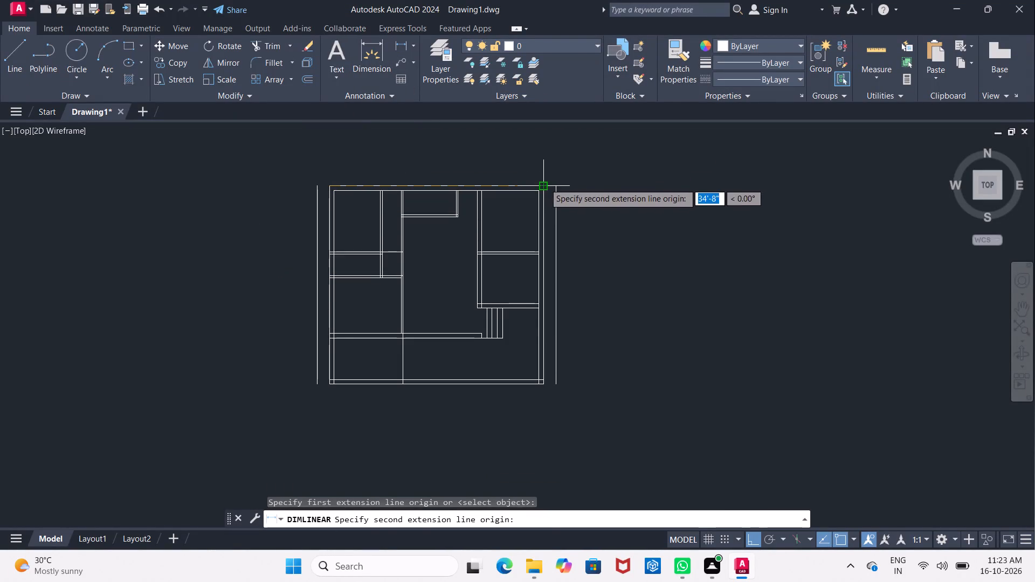
{"action": "left_click", "coordinate": [544, 184]}
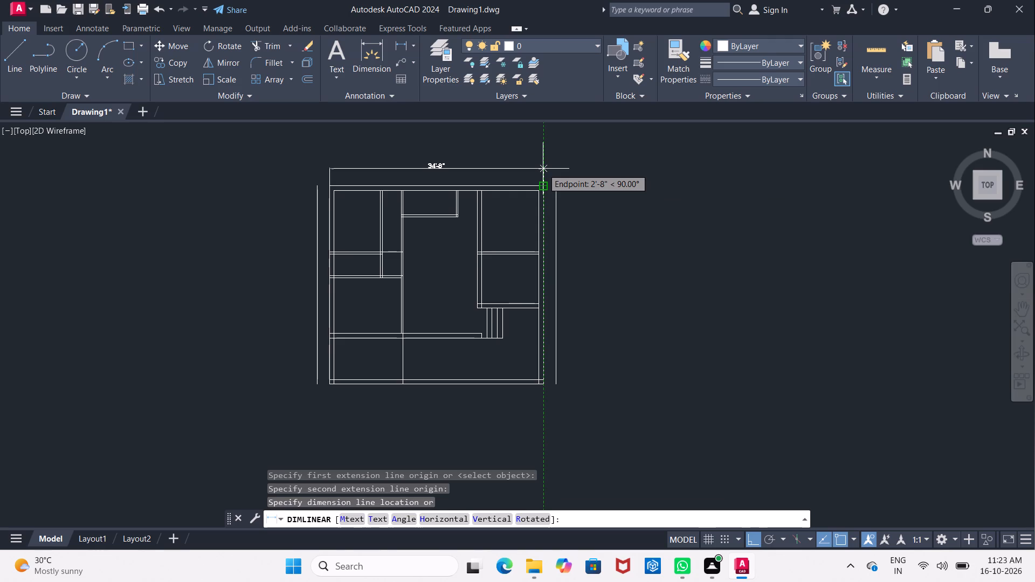
{"action": "scroll", "coordinate": [429, 157], "scroll_direction": "up", "scroll_amount": 3}
{"action": "middle_click", "coordinate": [429, 157]}
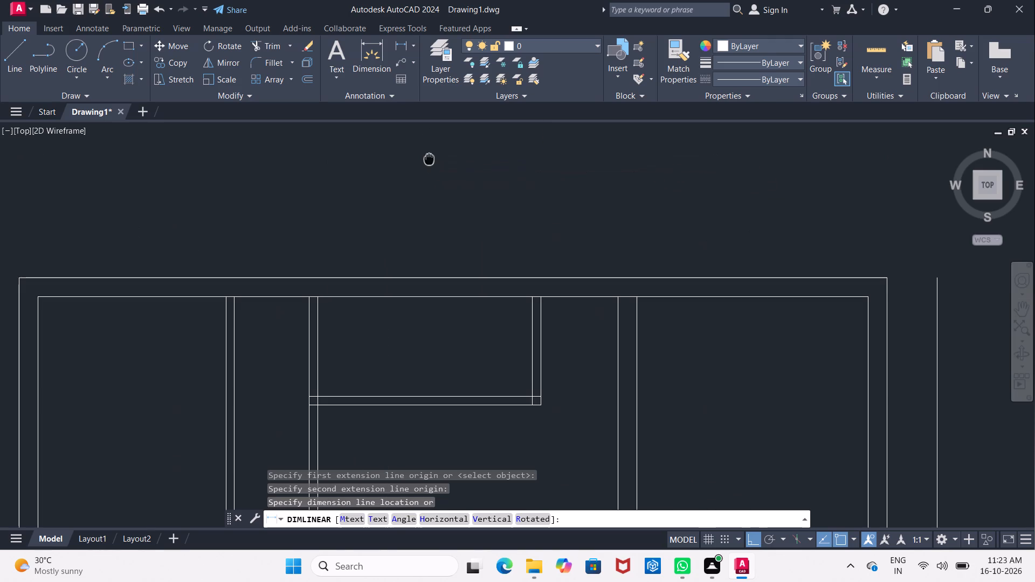
{"action": "scroll", "coordinate": [429, 158], "scroll_direction": "down", "scroll_amount": 2}
{"action": "key", "text": "Escape"}
Erase the entire floor plan, including the 2' offset lines on both sides.
{"action": "scroll", "coordinate": [434, 163], "scroll_direction": "down", "scroll_amount": 1}
{"action": "left_click_drag", "start_coordinate": [283, 169], "coordinate": [289, 171]}
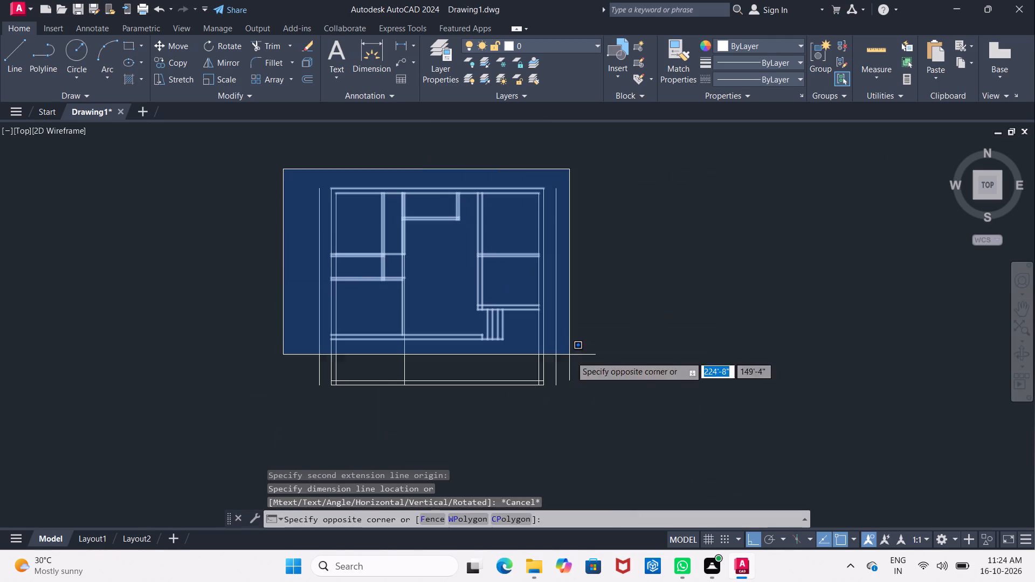
{"action": "left_click", "coordinate": [609, 418]}
{"action": "key", "text": "Delete"}
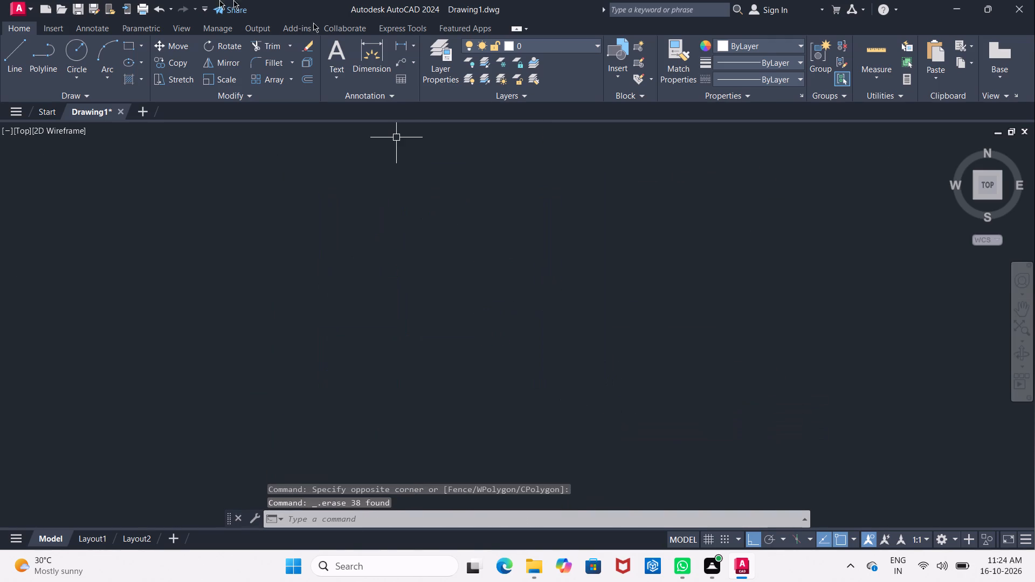
Draw a 38'9" horizontal line for the new outline's top edge and a 33' vertical line down from its right end.
{"action": "left_click", "coordinate": [15, 53]}
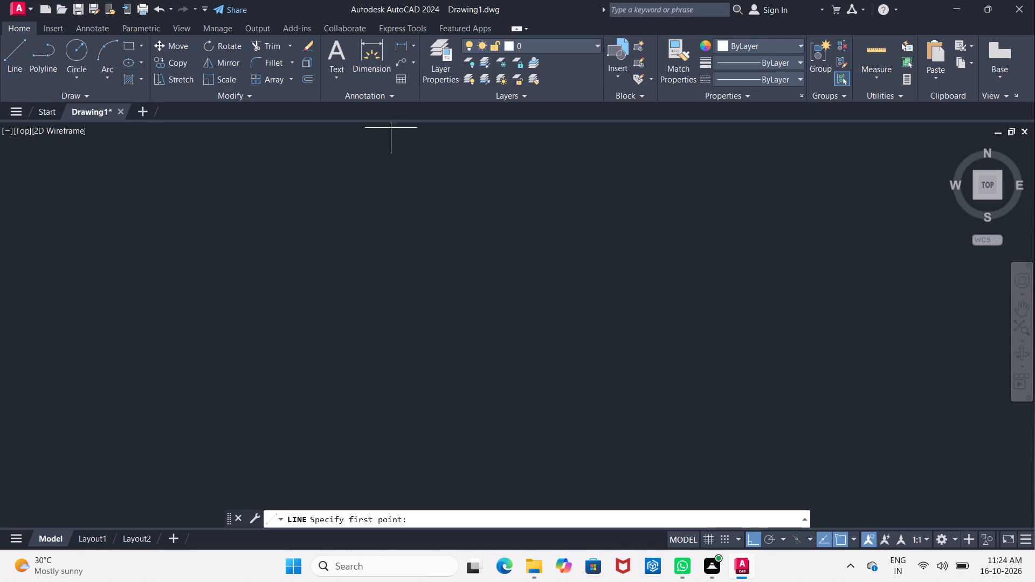
{"action": "left_click_drag", "start_coordinate": [361, 162], "coordinate": [367, 162]}
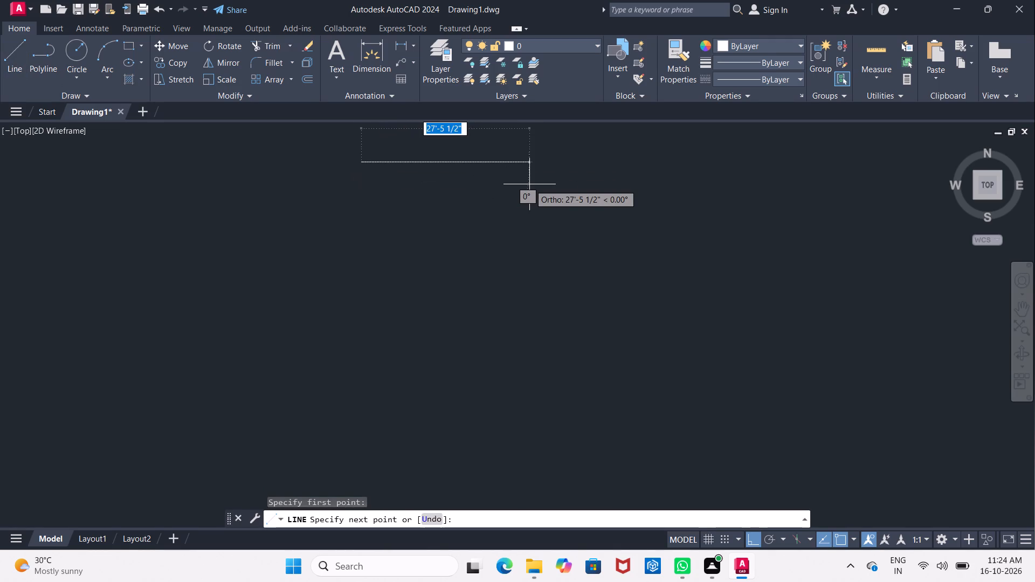
{"action": "type", "text": "38'"}
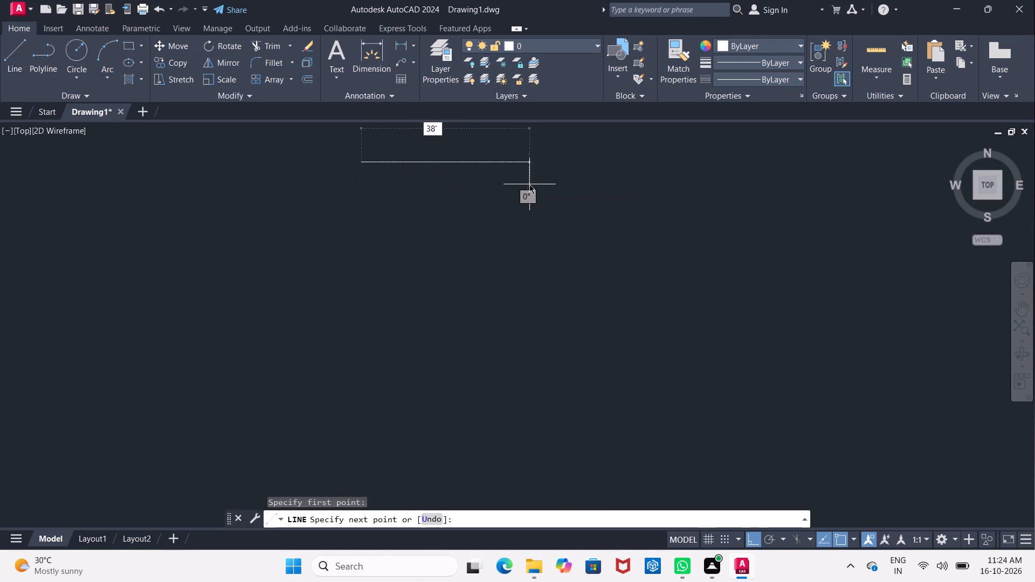
{"action": "type", "text": "9\""}
{"action": "key", "text": "Return"}
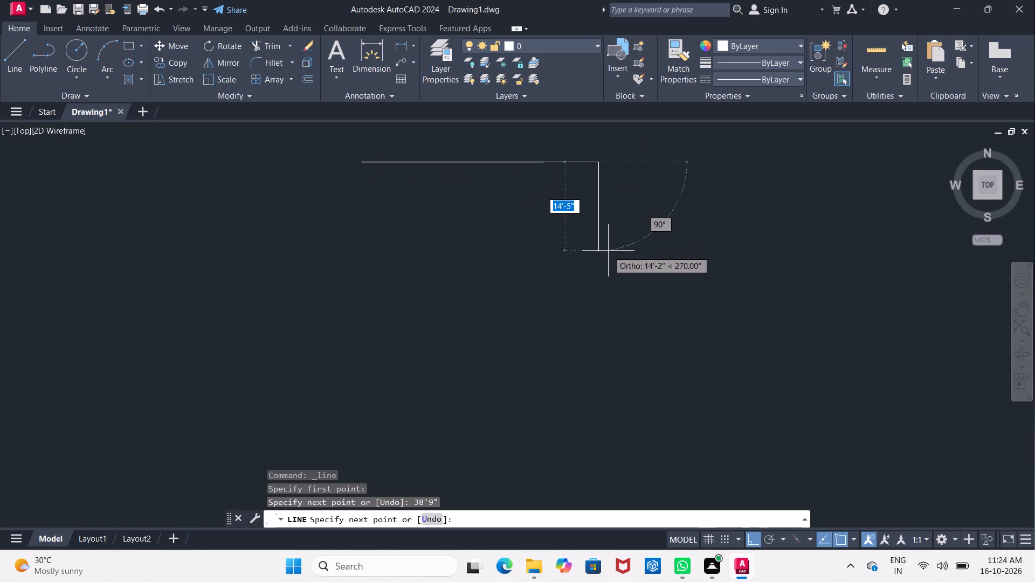
{"action": "type", "text": "33'"}
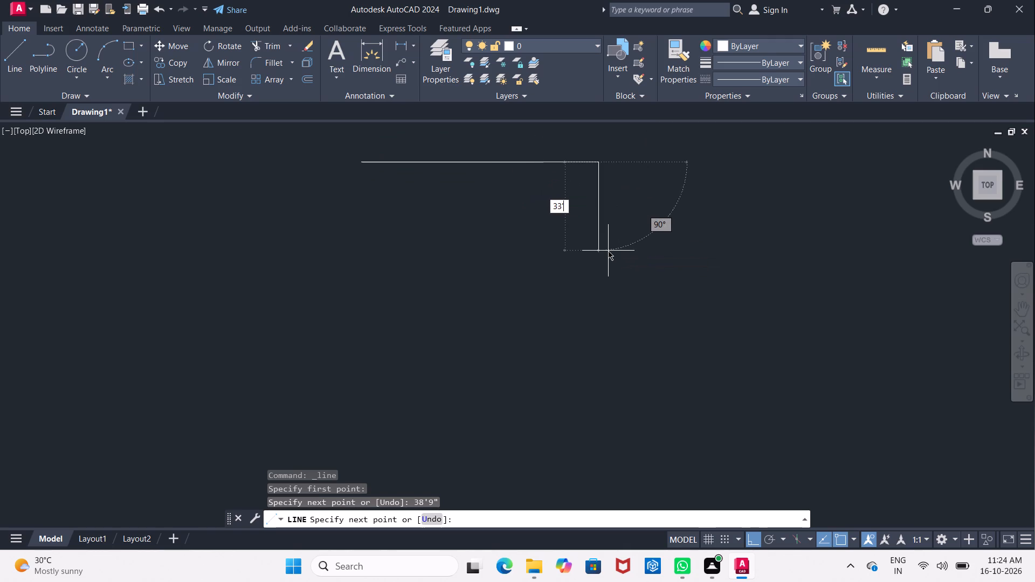
{"action": "key", "text": "Return"}
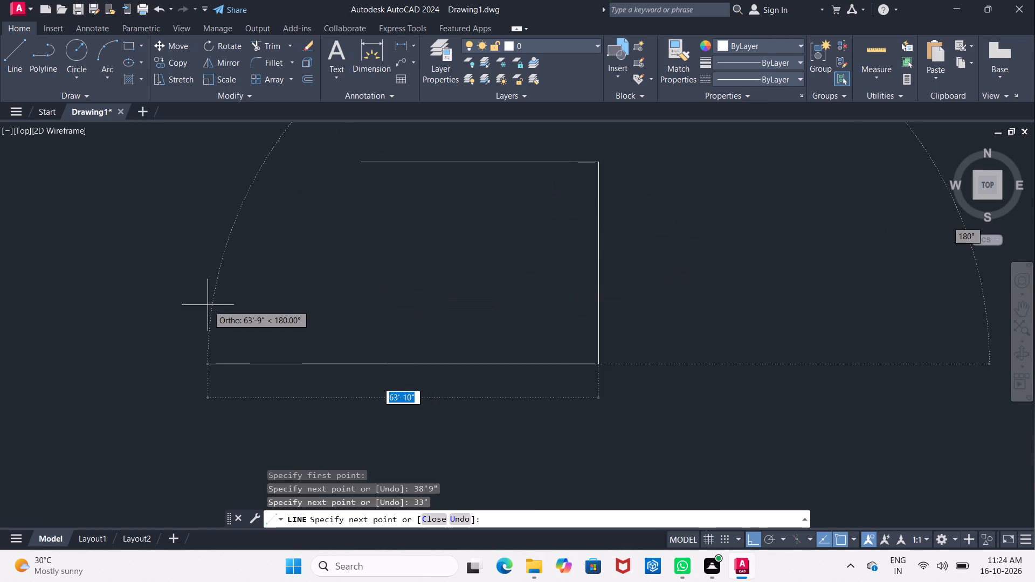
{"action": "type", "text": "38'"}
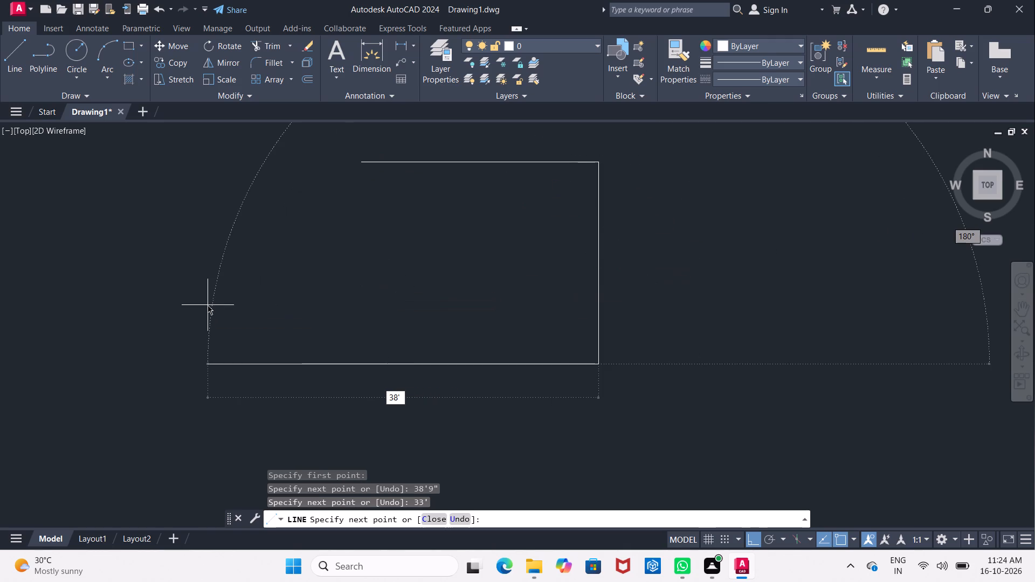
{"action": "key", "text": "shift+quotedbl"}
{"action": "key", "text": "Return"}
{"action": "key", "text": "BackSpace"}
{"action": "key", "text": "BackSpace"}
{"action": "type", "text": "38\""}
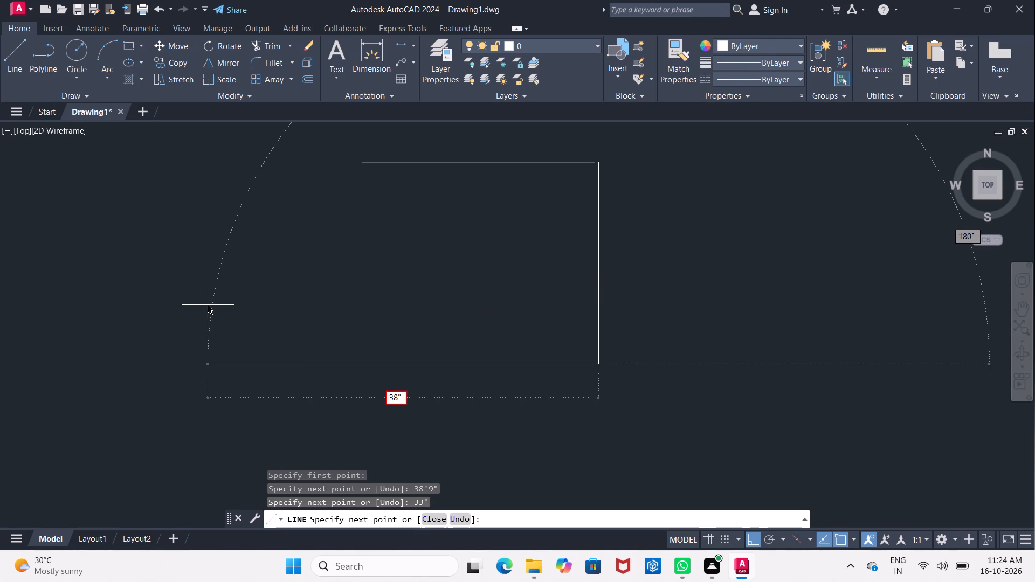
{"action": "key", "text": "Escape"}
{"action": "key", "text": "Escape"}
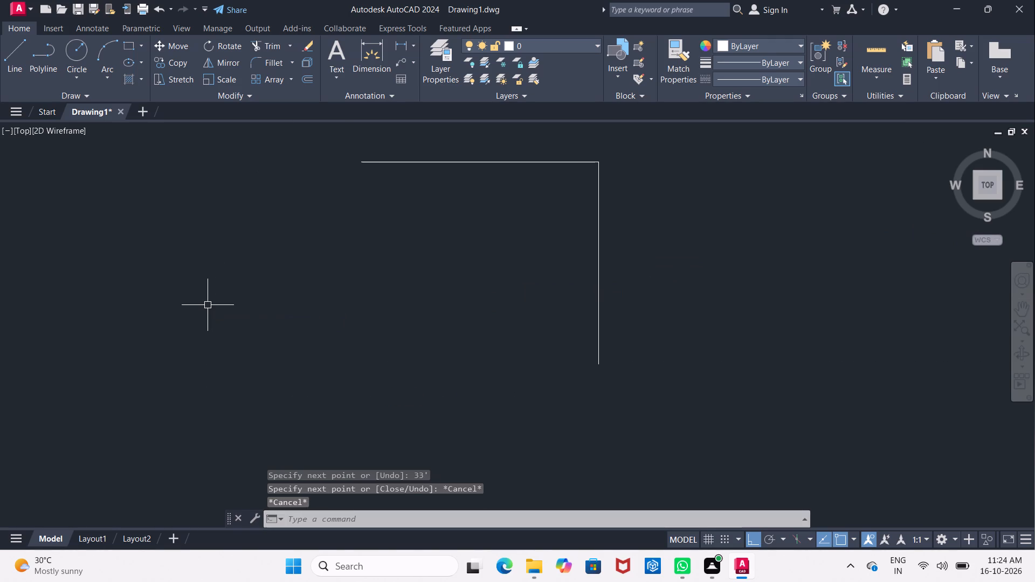
Offset the right vertical line 38'9" to the left to form the outline's left edge.
{"action": "key", "text": "o"}
{"action": "key", "text": "Return"}
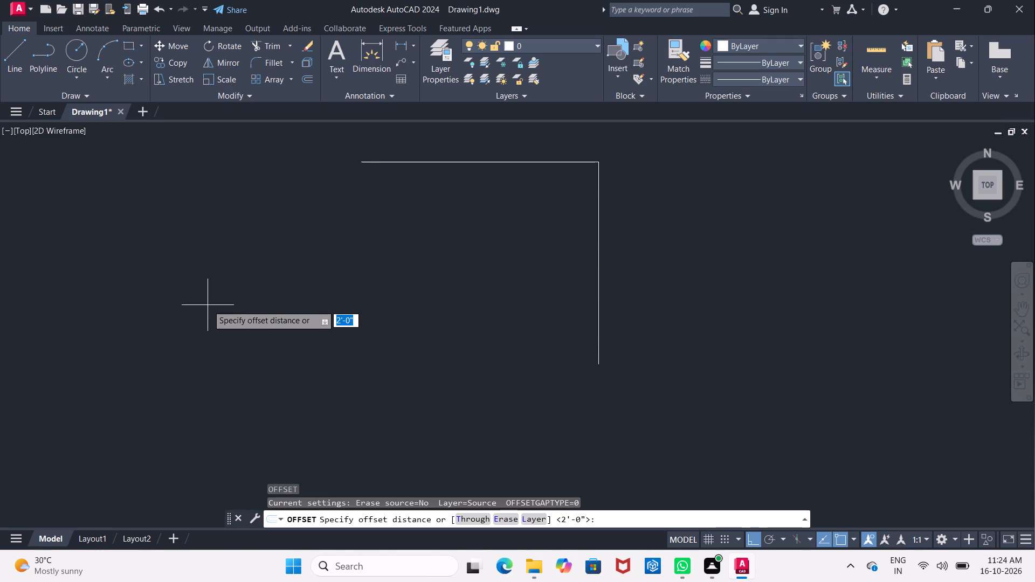
{"action": "key", "text": "3"}
{"action": "key", "text": "8"}
{"action": "key", "text": "apostrophe"}
{"action": "key", "text": "9"}
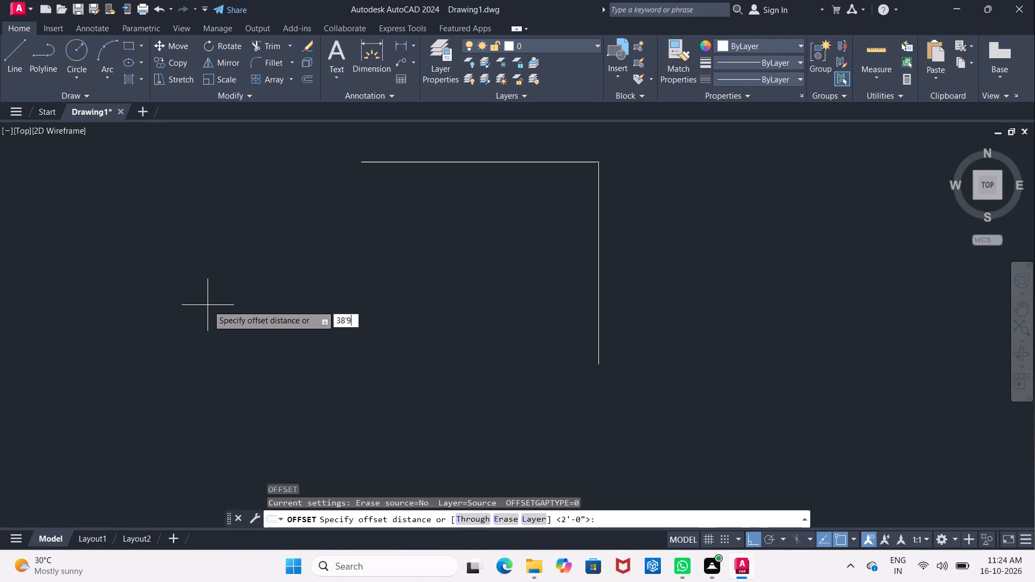
{"action": "key", "text": "shift+quotedbl"}
{"action": "key", "text": "shift+Return"}
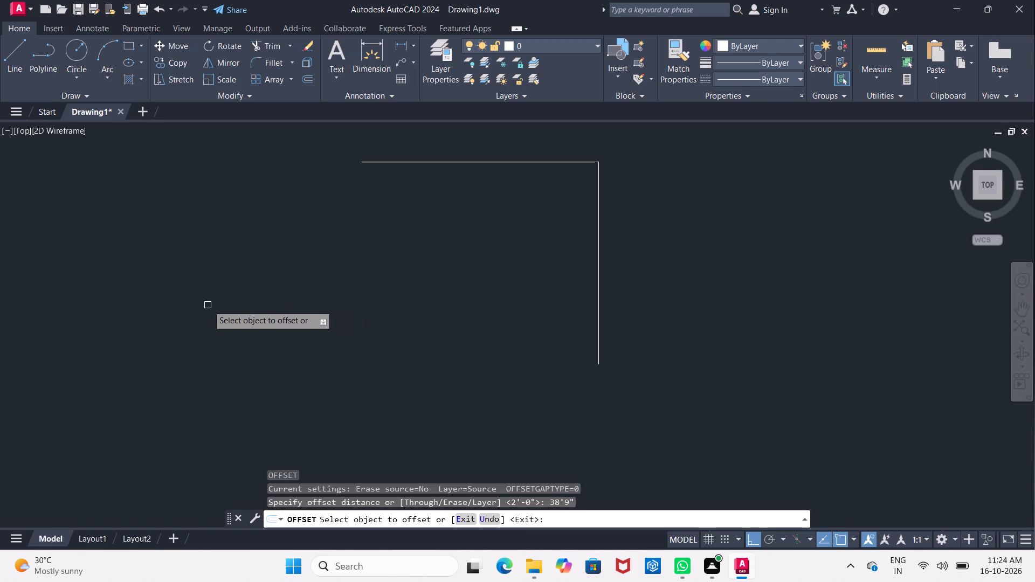
{"action": "left_click", "coordinate": [599, 283]}
{"action": "left_click", "coordinate": [371, 326]}
{"action": "key", "text": "Escape"}
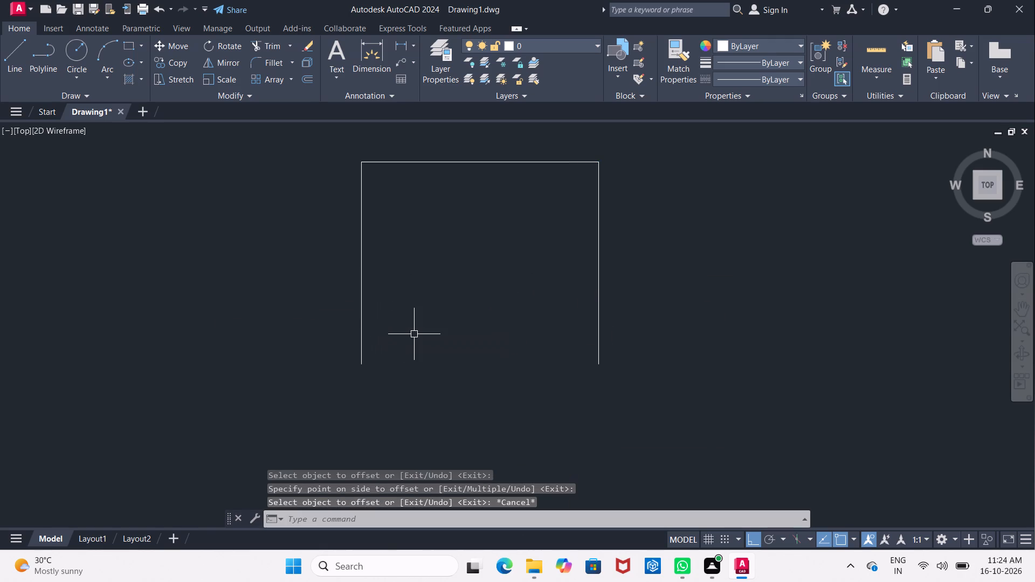
Offset the top horizontal line 33' downward to close the outline's bottom edge.
{"action": "key", "text": "o"}
{"action": "key", "text": "Return"}
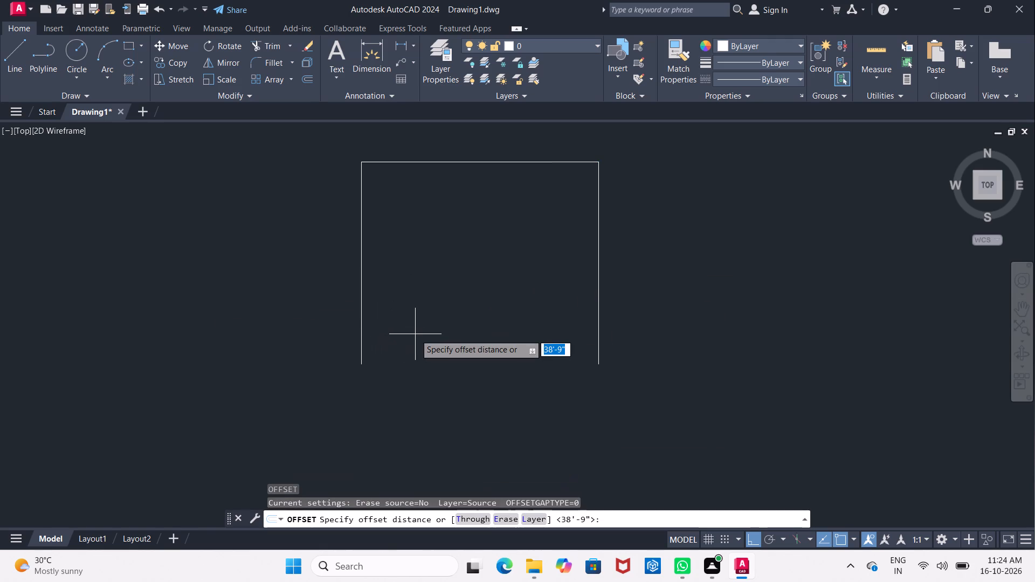
{"action": "key", "text": "3"}
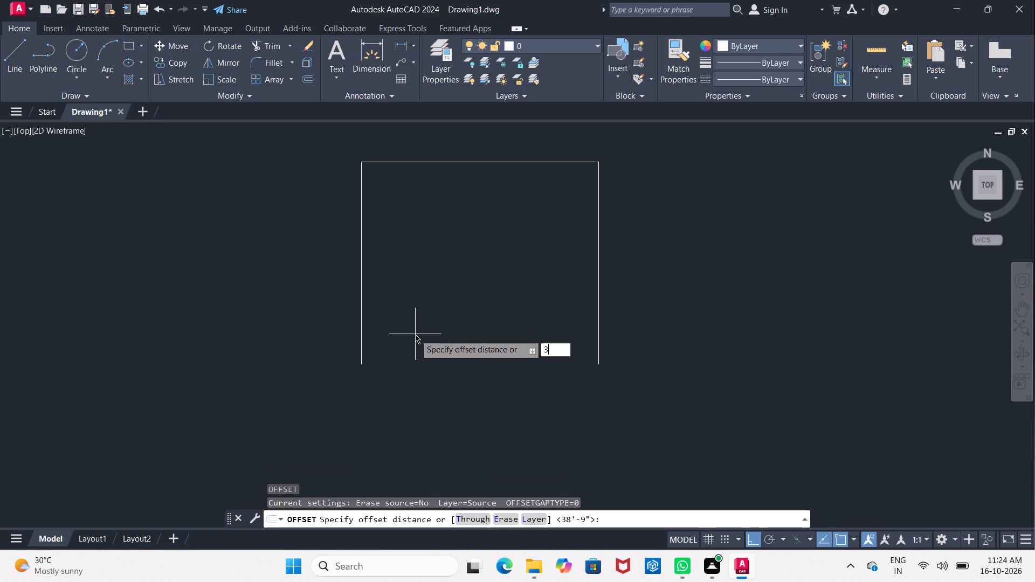
{"action": "key", "text": "3"}
{"action": "key", "text": "apostrophe"}
{"action": "key", "text": "Return"}
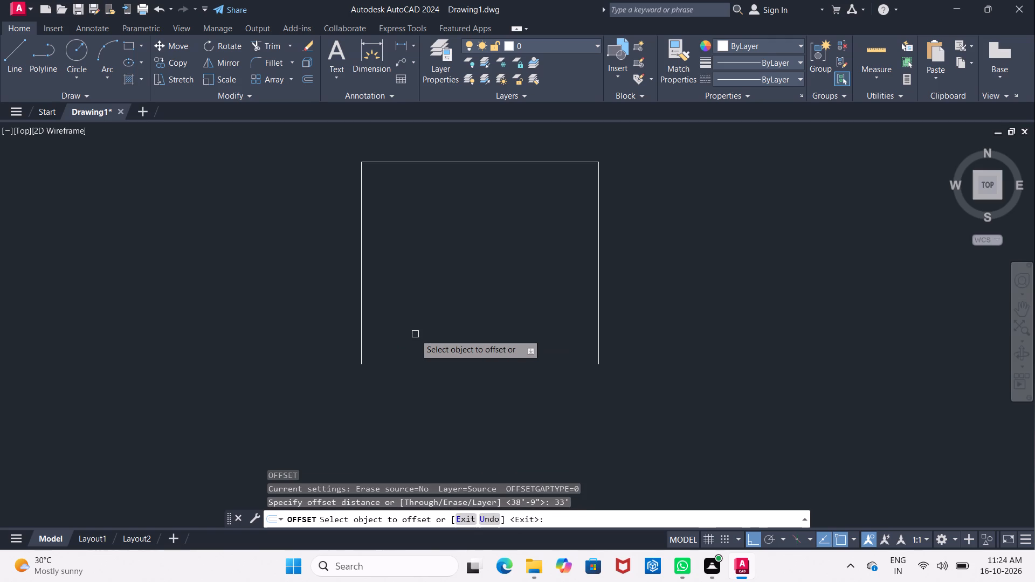
{"action": "left_click", "coordinate": [486, 162]}
{"action": "left_click", "coordinate": [510, 295]}
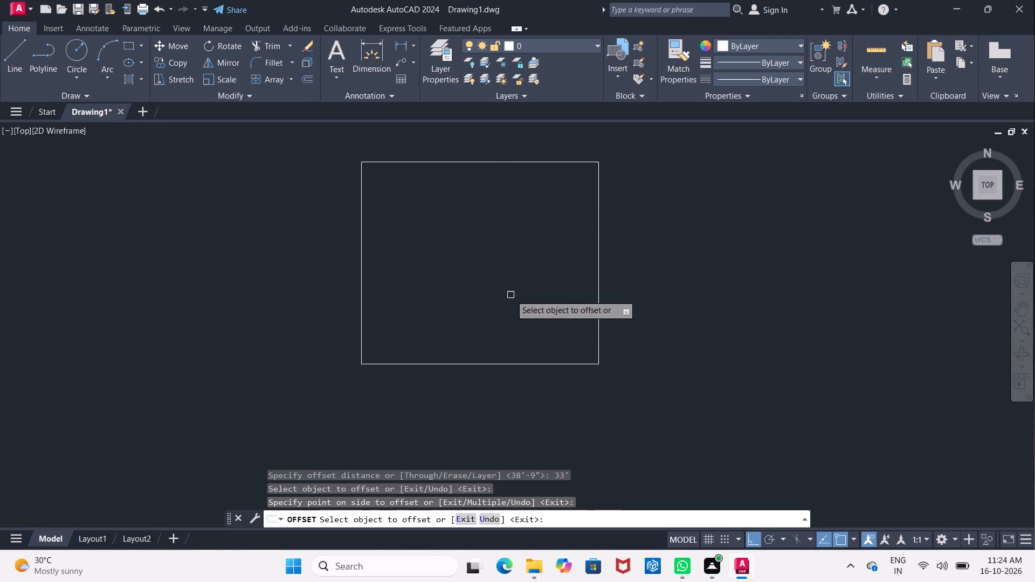
{"action": "key", "text": "Escape"}
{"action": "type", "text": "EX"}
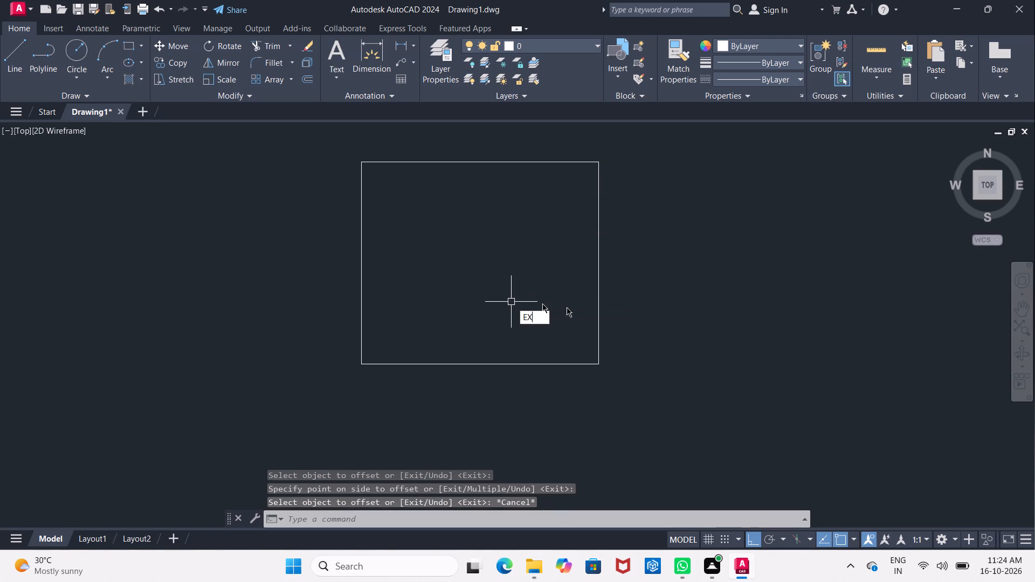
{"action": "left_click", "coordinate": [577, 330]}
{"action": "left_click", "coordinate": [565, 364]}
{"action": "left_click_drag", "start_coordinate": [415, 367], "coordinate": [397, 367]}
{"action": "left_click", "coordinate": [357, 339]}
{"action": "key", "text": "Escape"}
Offset the outline's top line 1'6" downward into the rectangle.
{"action": "key", "text": "o"}
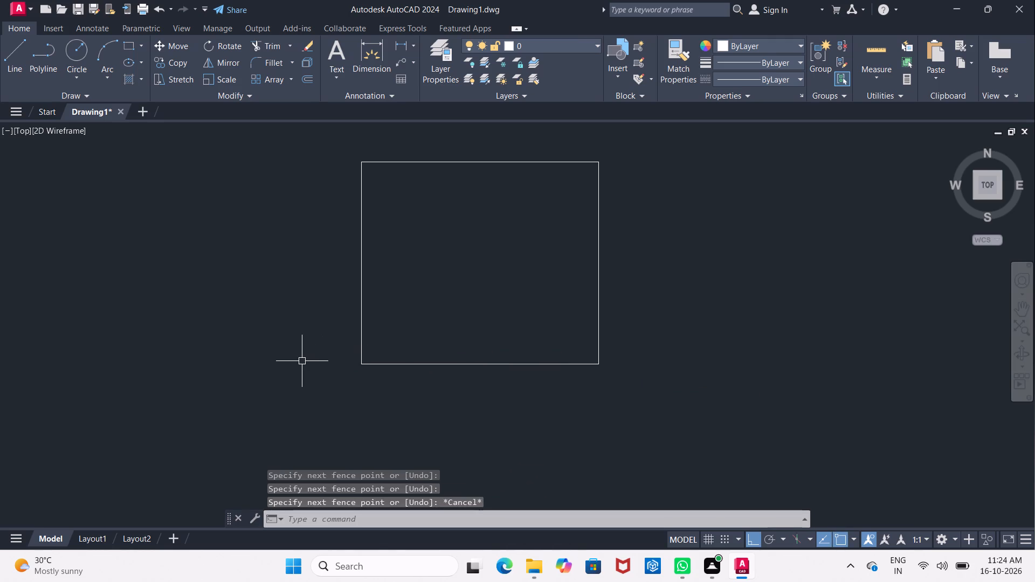
{"action": "key", "text": "Return"}
{"action": "type", "text": "1'6\""}
{"action": "key", "text": "Return"}
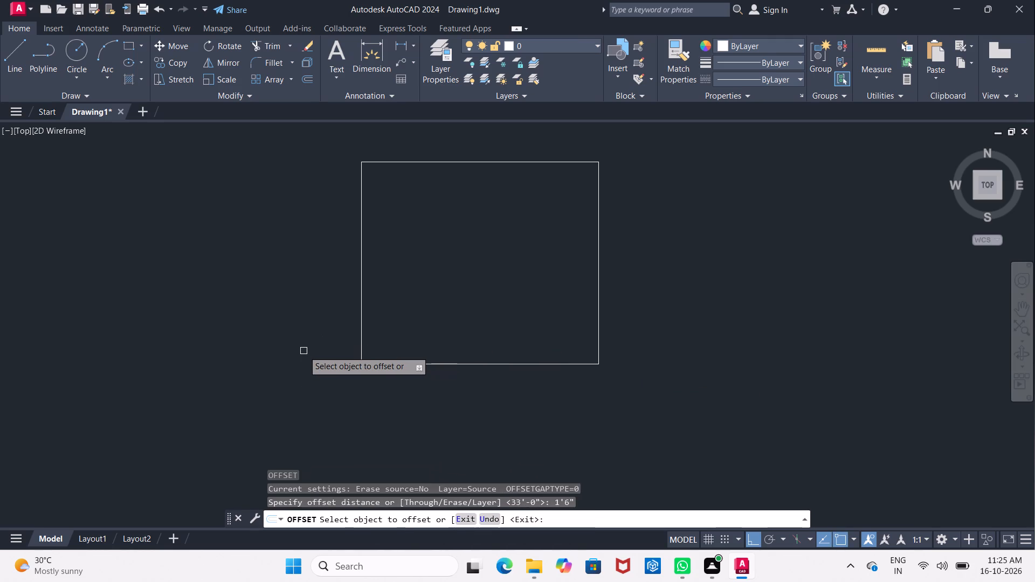
{"action": "left_click", "coordinate": [482, 163]}
{"action": "left_click", "coordinate": [499, 211]}
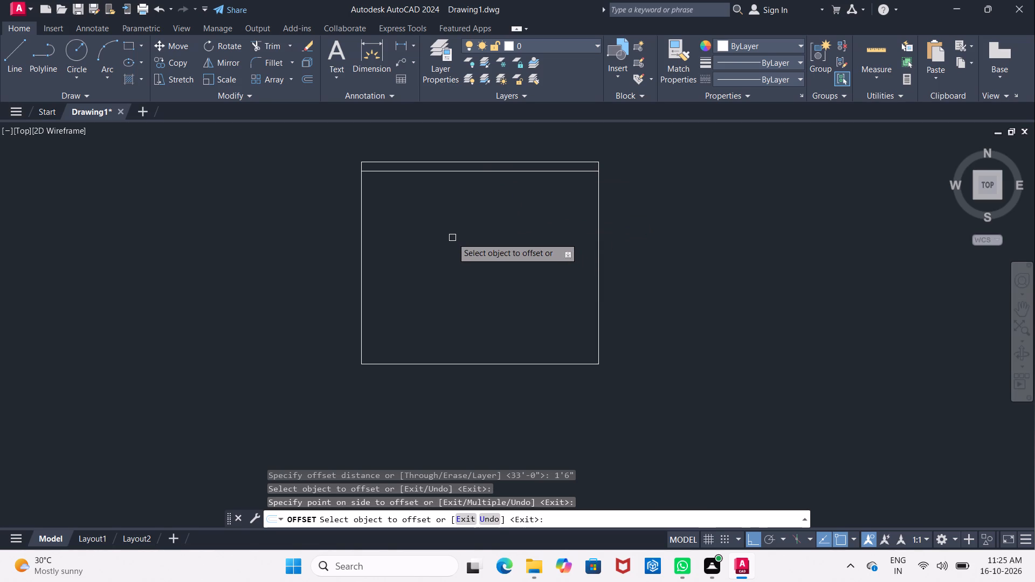
{"action": "key", "text": "Return"}
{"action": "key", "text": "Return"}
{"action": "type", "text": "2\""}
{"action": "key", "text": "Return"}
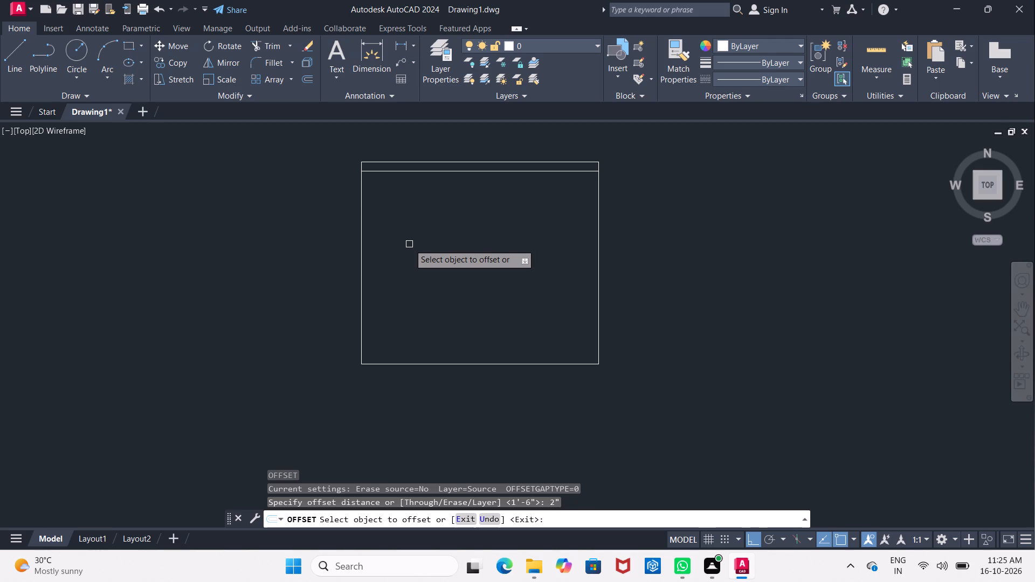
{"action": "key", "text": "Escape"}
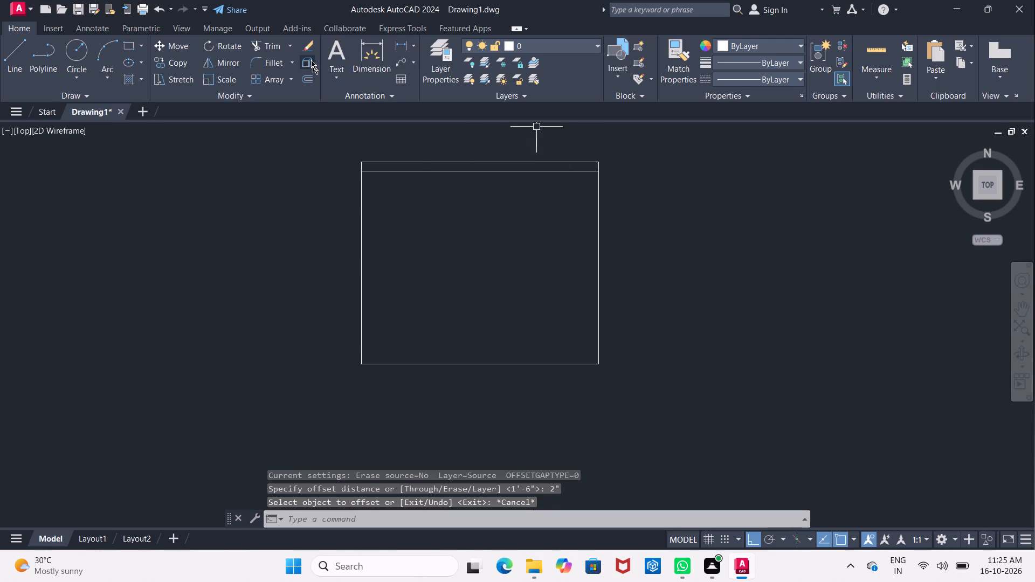
Measure the gap between the outline's top line and the inner line below it with a linear dimension.
{"action": "left_click", "coordinate": [407, 45]}
{"action": "scroll", "coordinate": [595, 153], "scroll_direction": "up", "scroll_amount": 2}
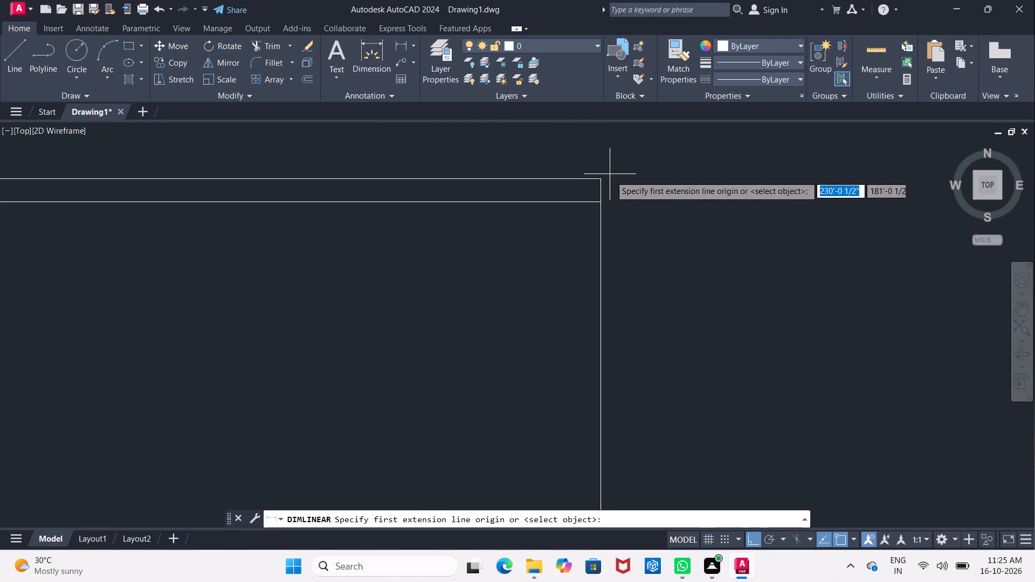
{"action": "left_click", "coordinate": [598, 179]}
{"action": "left_click", "coordinate": [600, 202]}
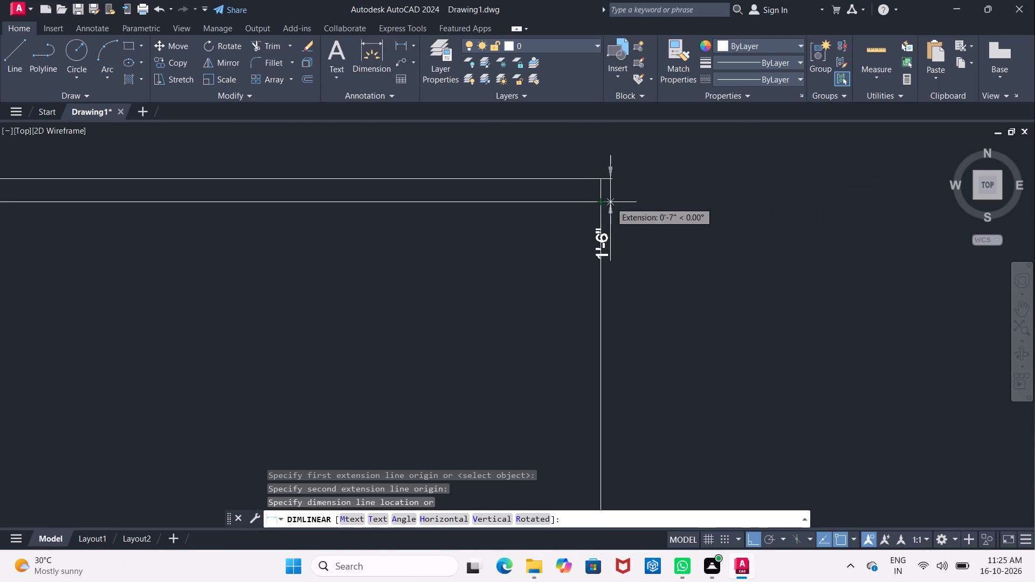
{"action": "key", "text": "Escape"}
Offset the outline's left vertical line 2' to the right, into the rectangle.
{"action": "scroll", "coordinate": [610, 202], "scroll_direction": "down", "scroll_amount": 4}
{"action": "scroll", "coordinate": [560, 253], "scroll_direction": "up", "scroll_amount": 2}
{"action": "middle_click_drag", "start_coordinate": [559, 252], "coordinate": [457, 195]}
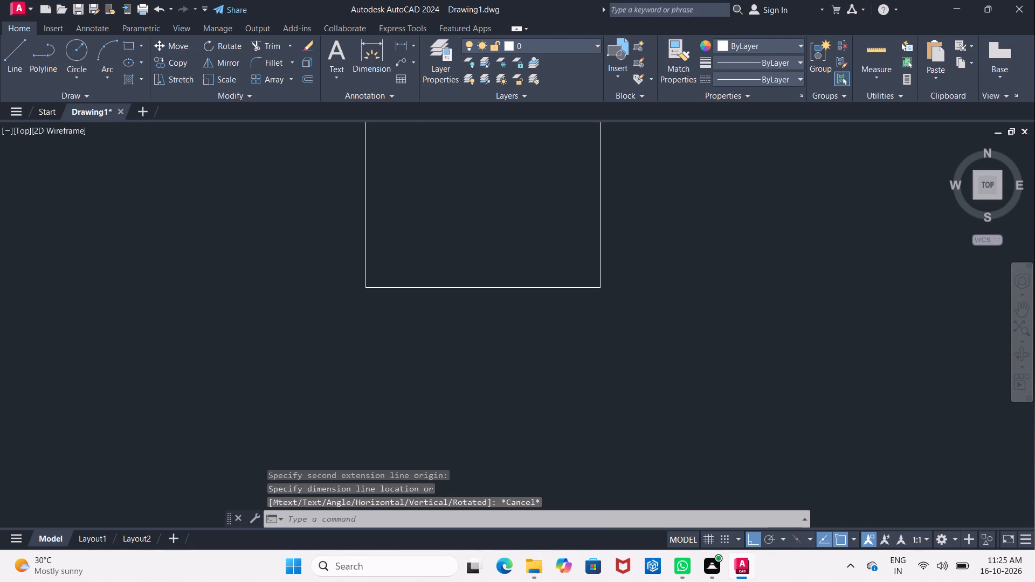
{"action": "key", "text": "o"}
{"action": "key", "text": "Return"}
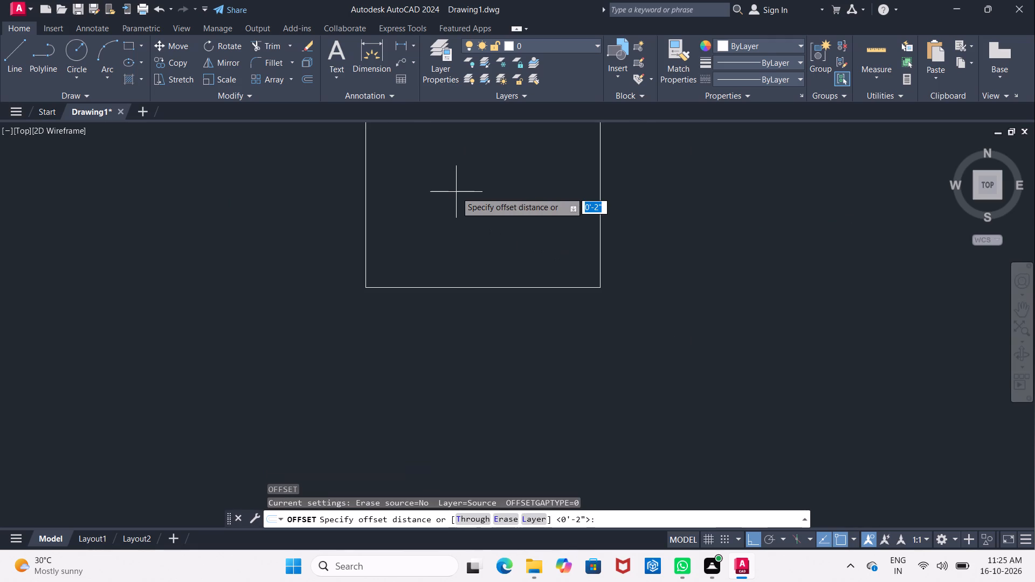
{"action": "type", "text": "2'"}
{"action": "key", "text": "Return"}
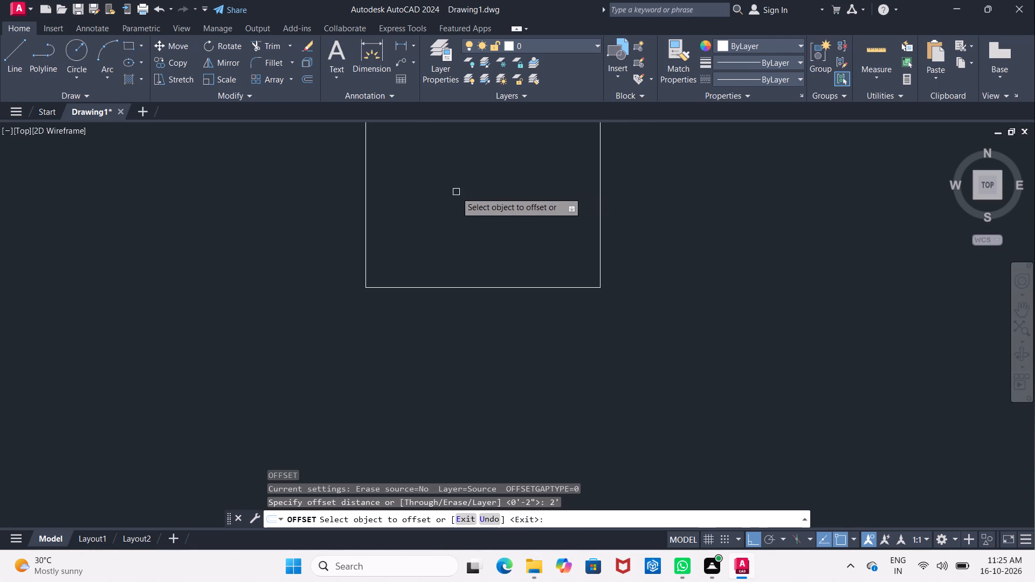
{"action": "left_click", "coordinate": [369, 219]}
{"action": "left_click", "coordinate": [446, 230]}
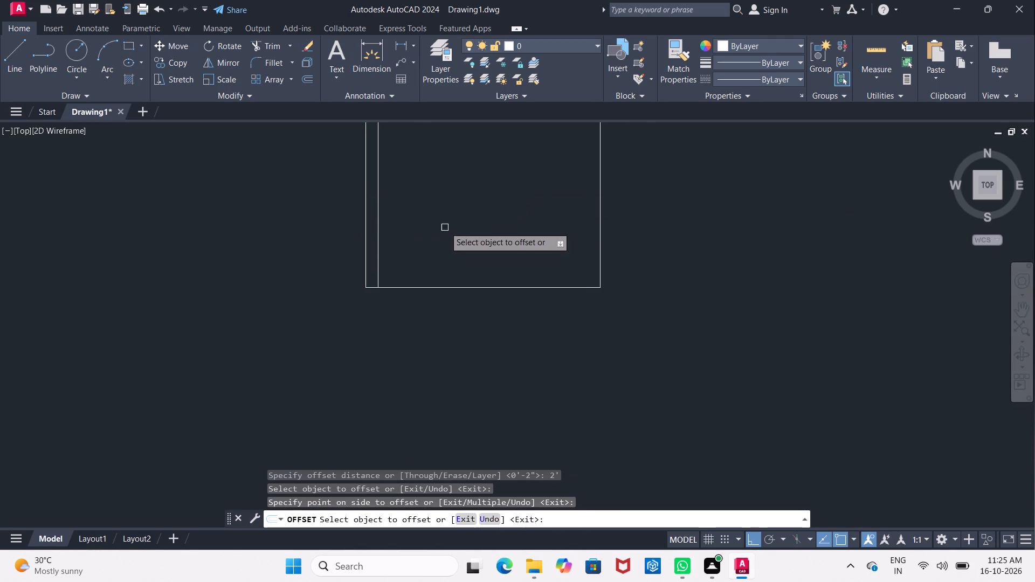
{"action": "middle_click_drag", "start_coordinate": [444, 225], "coordinate": [379, 276]}
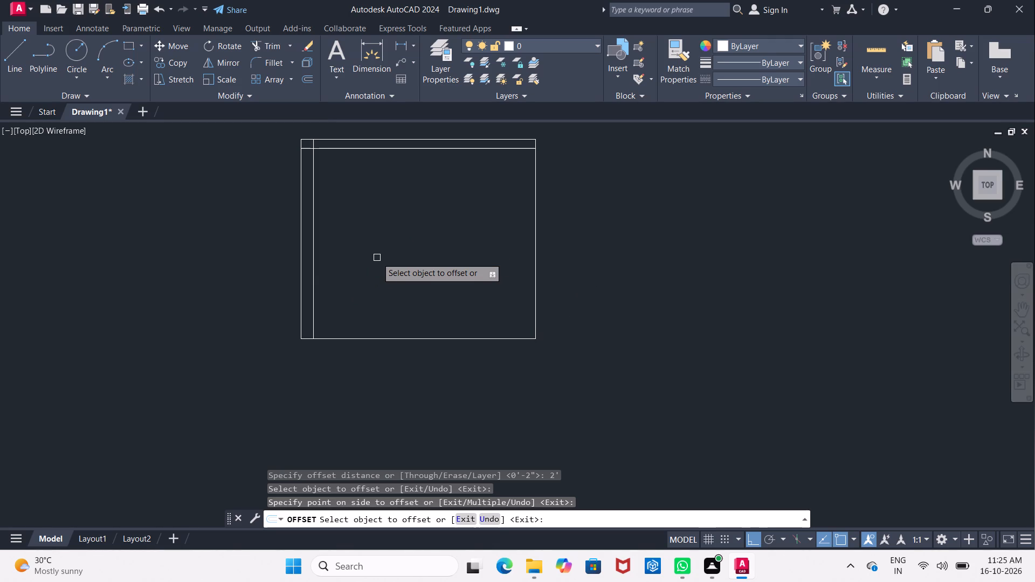
{"action": "left_click", "coordinate": [430, 231]}
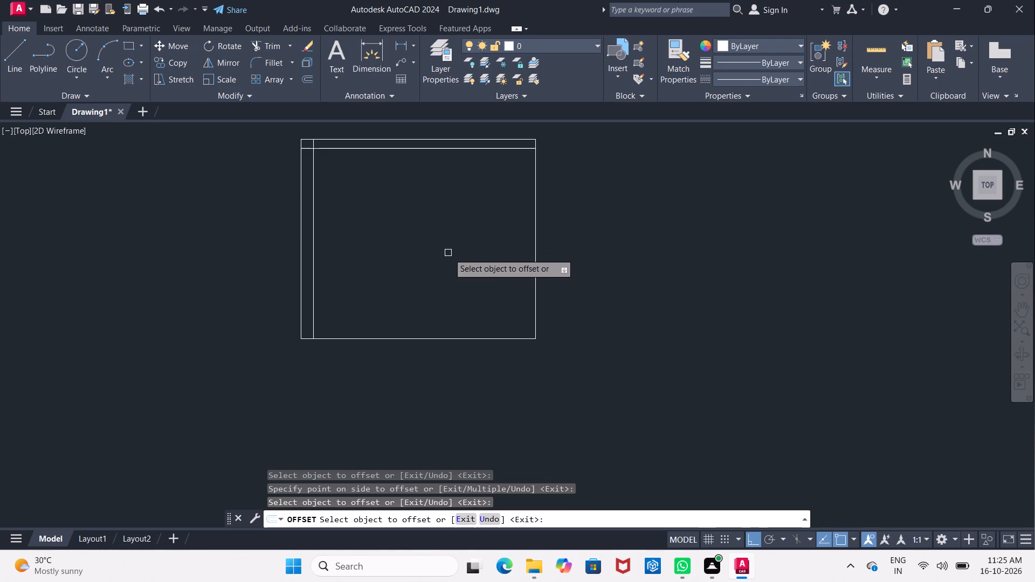
{"action": "middle_click_drag", "start_coordinate": [450, 261], "coordinate": [413, 232]}
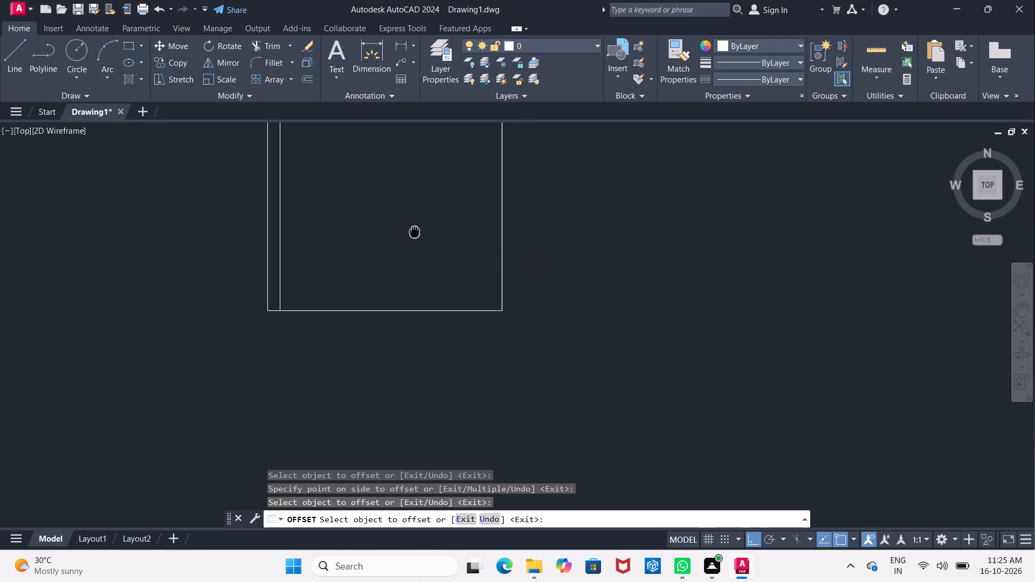
{"action": "middle_click_drag", "start_coordinate": [413, 232], "coordinate": [389, 244]}
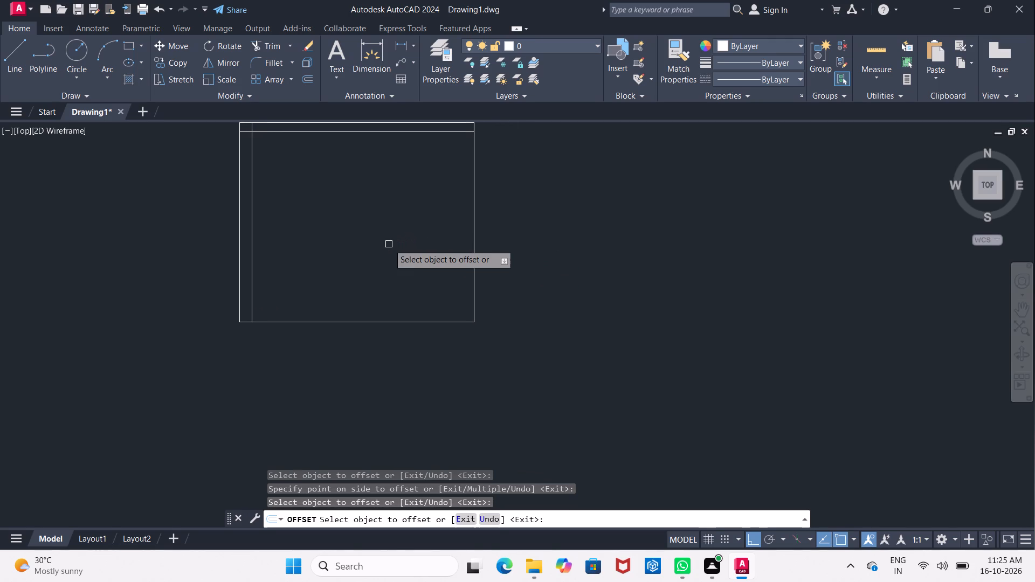
{"action": "middle_click_drag", "start_coordinate": [408, 246], "coordinate": [416, 295]}
{"action": "key", "text": "Escape"}
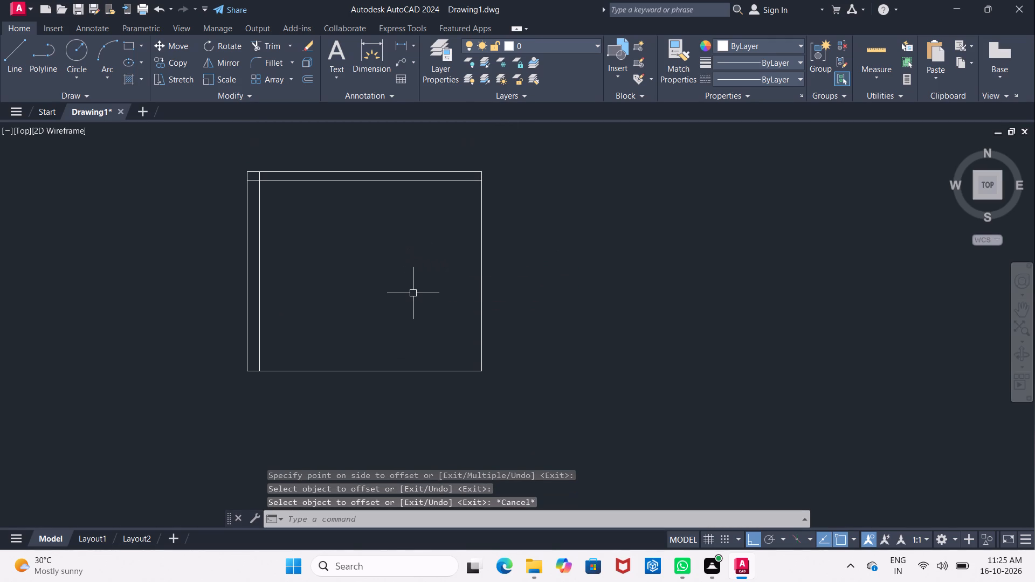
Trim the ends of the two inner lines that run past their crossing at the top-left corner.
{"action": "key", "text": "t"}
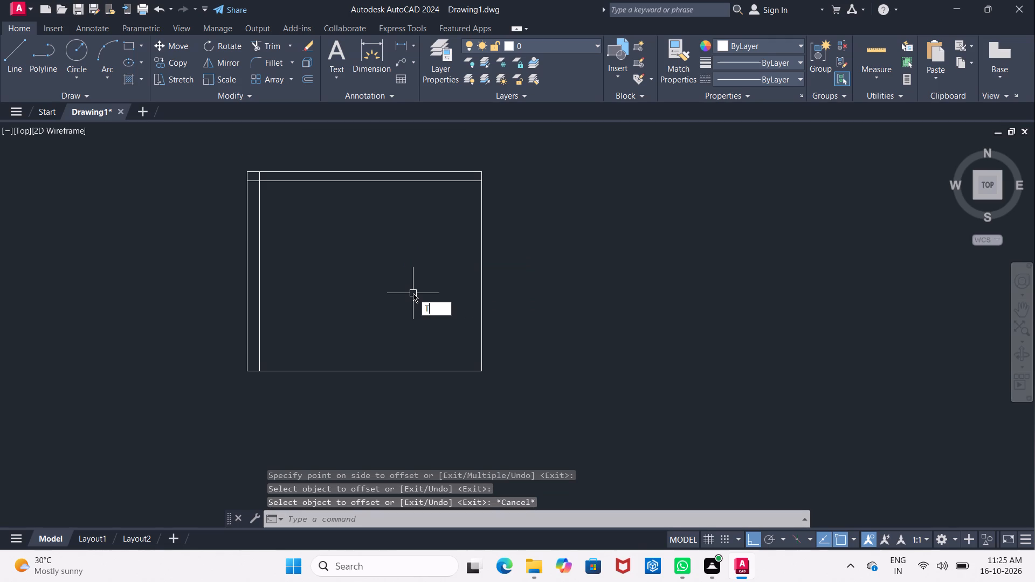
{"action": "key", "text": "r"}
{"action": "left_click", "coordinate": [444, 319]}
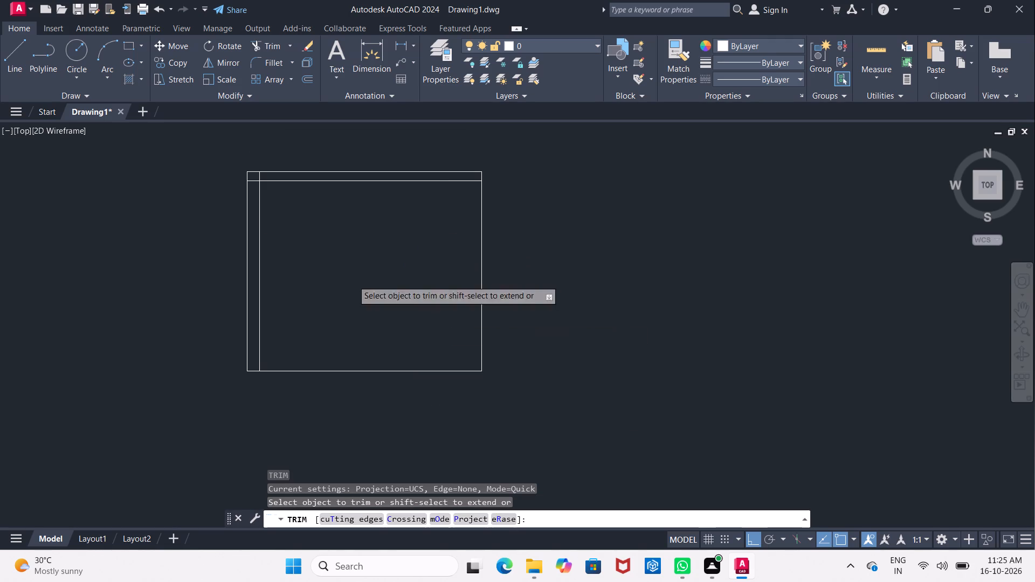
{"action": "scroll", "coordinate": [247, 185], "scroll_direction": "up", "scroll_amount": 3}
{"action": "left_click", "coordinate": [260, 169]}
{"action": "left_click", "coordinate": [289, 152]}
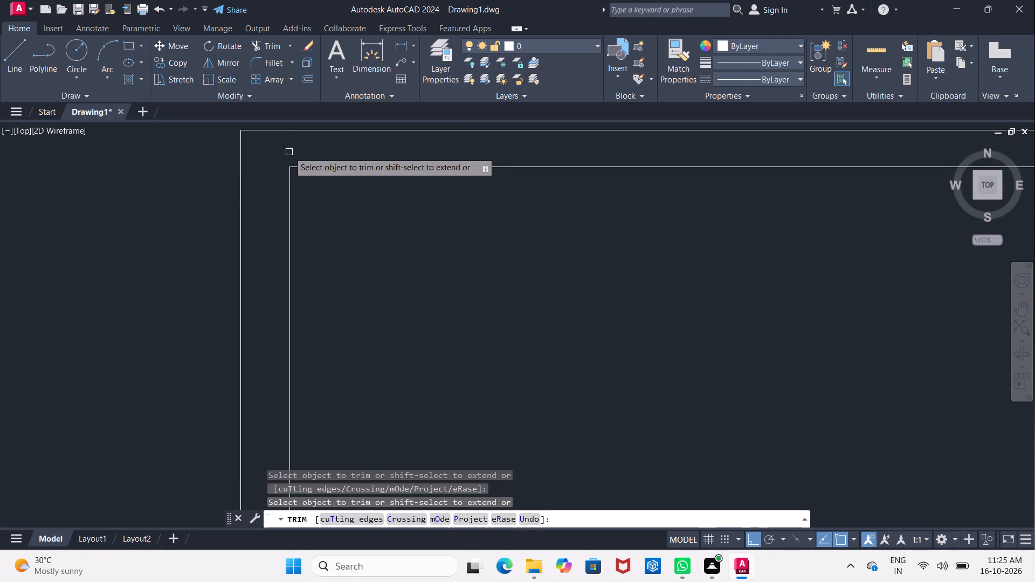
{"action": "scroll", "coordinate": [289, 152], "scroll_direction": "down", "scroll_amount": 3}
{"action": "middle_click_drag", "start_coordinate": [434, 237], "coordinate": [394, 220]}
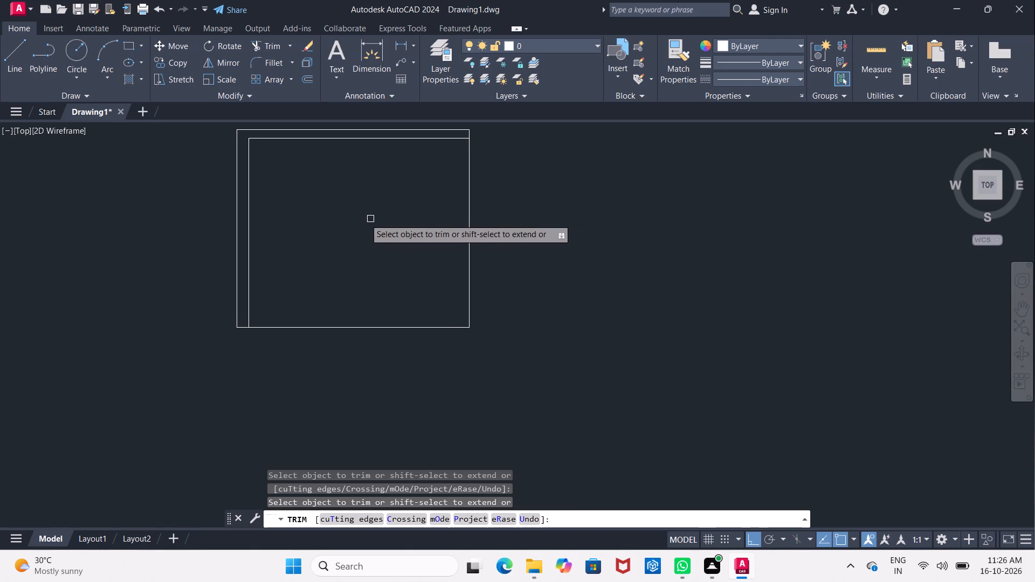
{"action": "key", "text": "Escape"}
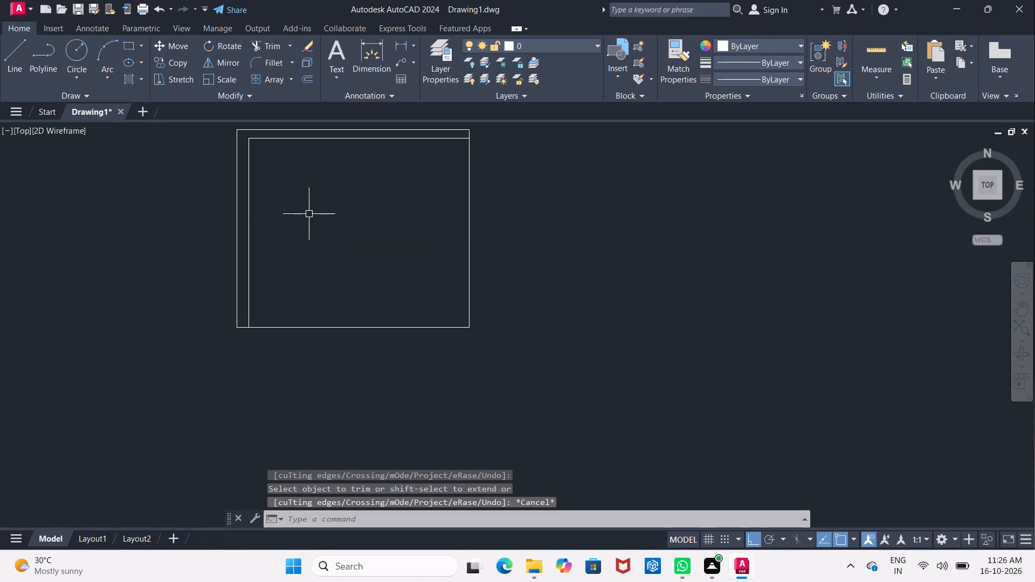
Offset the inner left line 9" to the right and the inner top line 9" downward to form the wall thickness.
{"action": "key", "text": "o"}
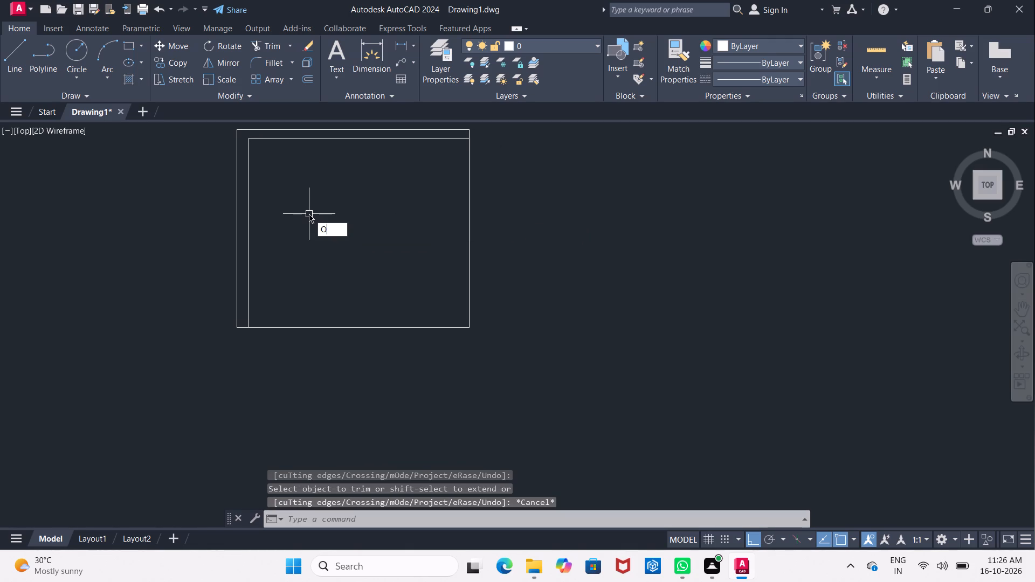
{"action": "key", "text": "Return"}
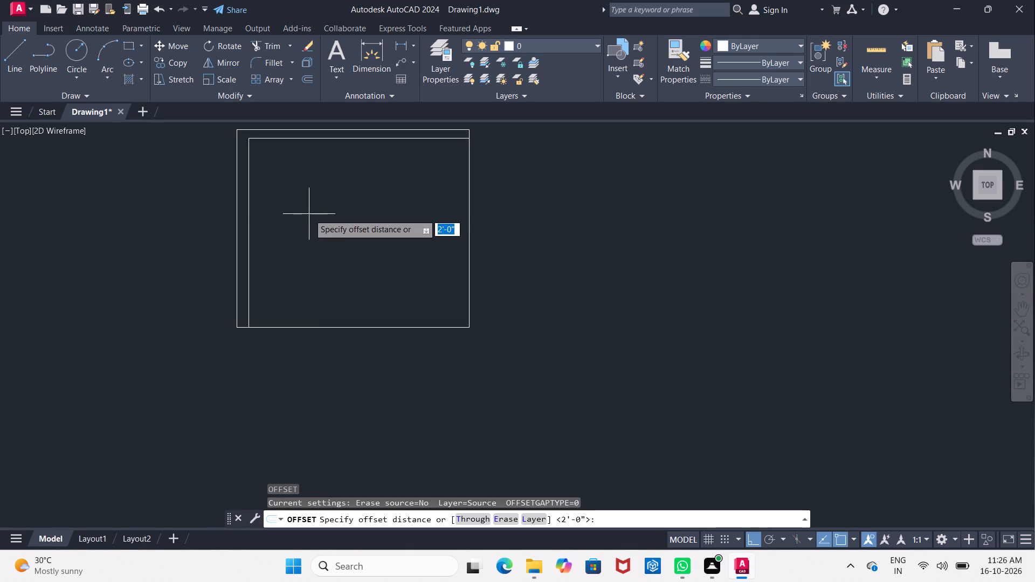
{"action": "key", "text": "9"}
{"action": "key", "text": "shift+quotedbl"}
{"action": "key", "text": "Return"}
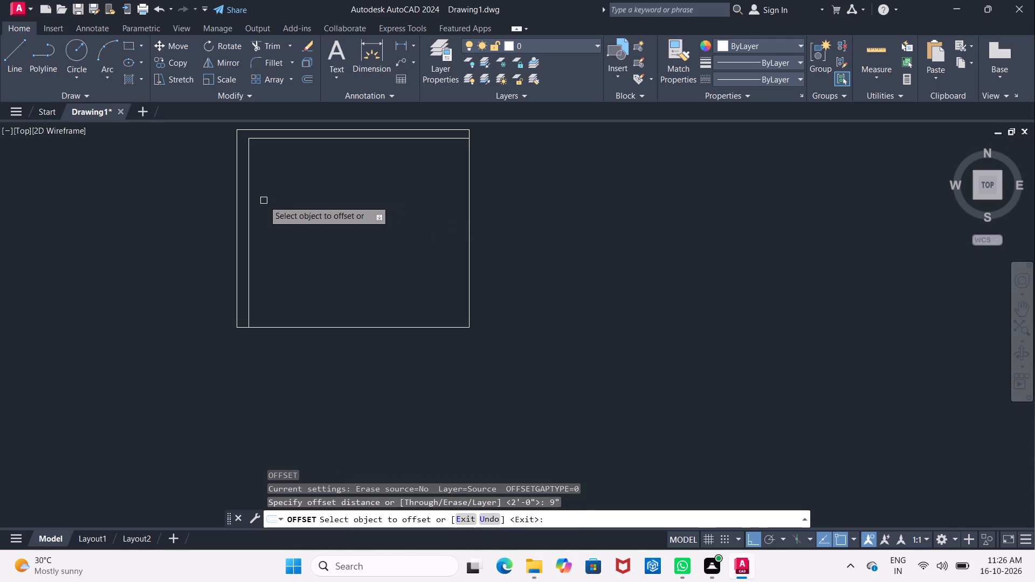
{"action": "left_click", "coordinate": [250, 202]}
{"action": "left_click", "coordinate": [290, 206]}
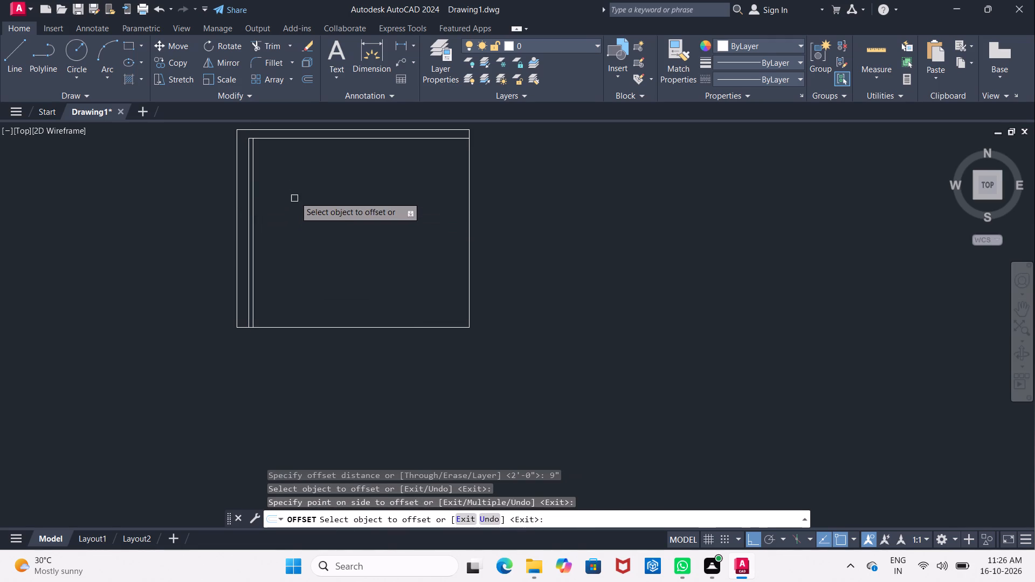
{"action": "left_click", "coordinate": [302, 138]}
{"action": "left_click", "coordinate": [308, 189]}
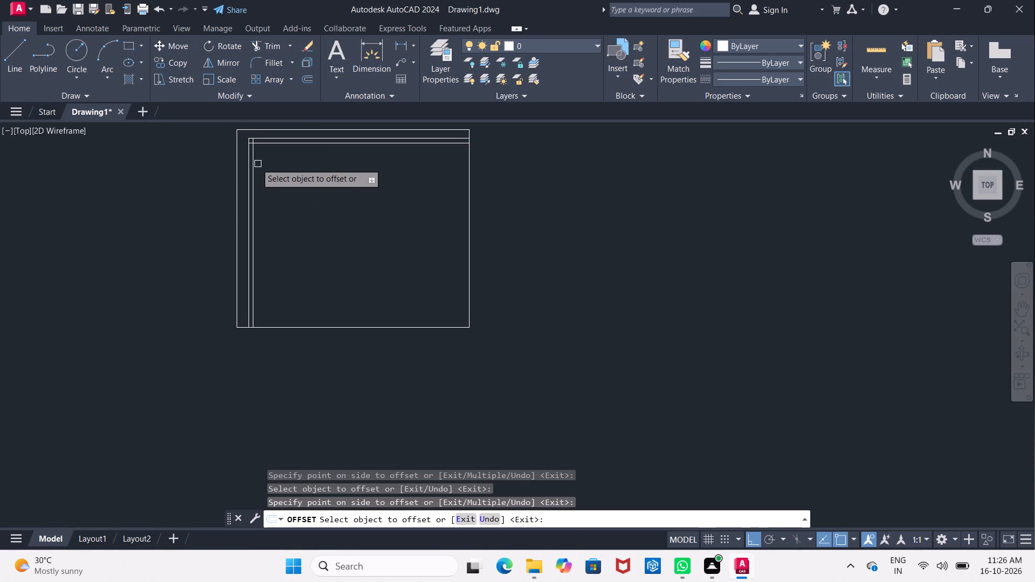
{"action": "scroll", "coordinate": [244, 149], "scroll_direction": "up", "scroll_amount": 3}
{"action": "middle_click_drag", "start_coordinate": [292, 161], "coordinate": [267, 233]}
{"action": "key", "text": "Escape"}
{"action": "type", "text": "TR"}
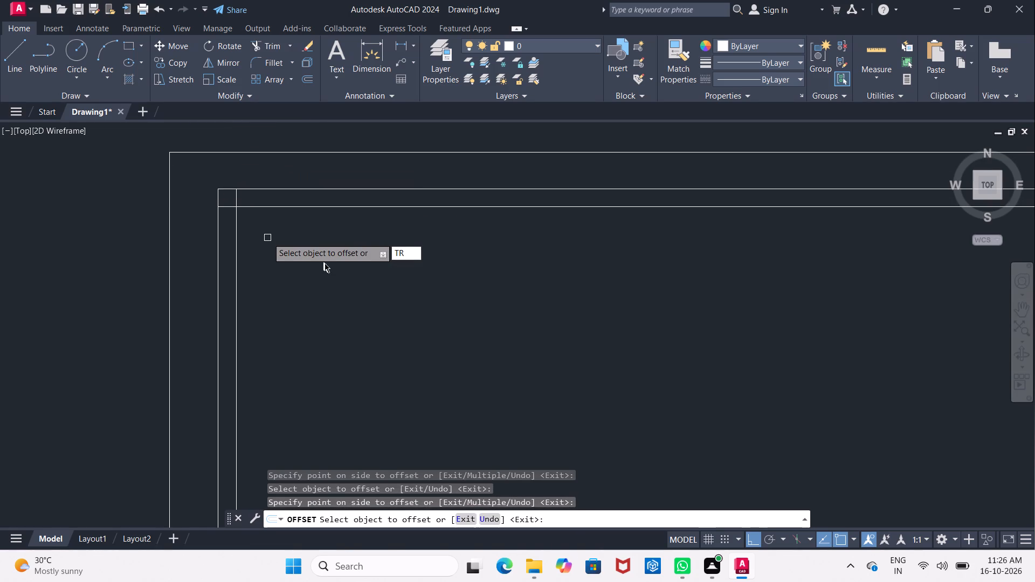
{"action": "key", "text": "Escape"}
{"action": "key", "text": "Escape"}
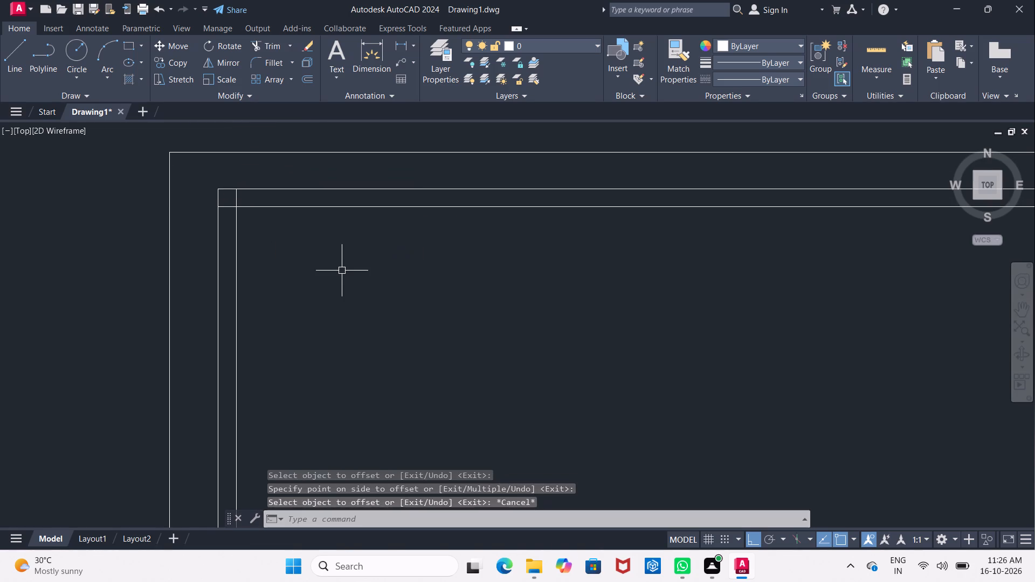
Trim the overlapping ends of the two 9" wall lines at the top-left corner to leave a clean corner.
{"action": "key", "text": "t"}
{"action": "key", "text": "r"}
{"action": "left_click", "coordinate": [368, 297]}
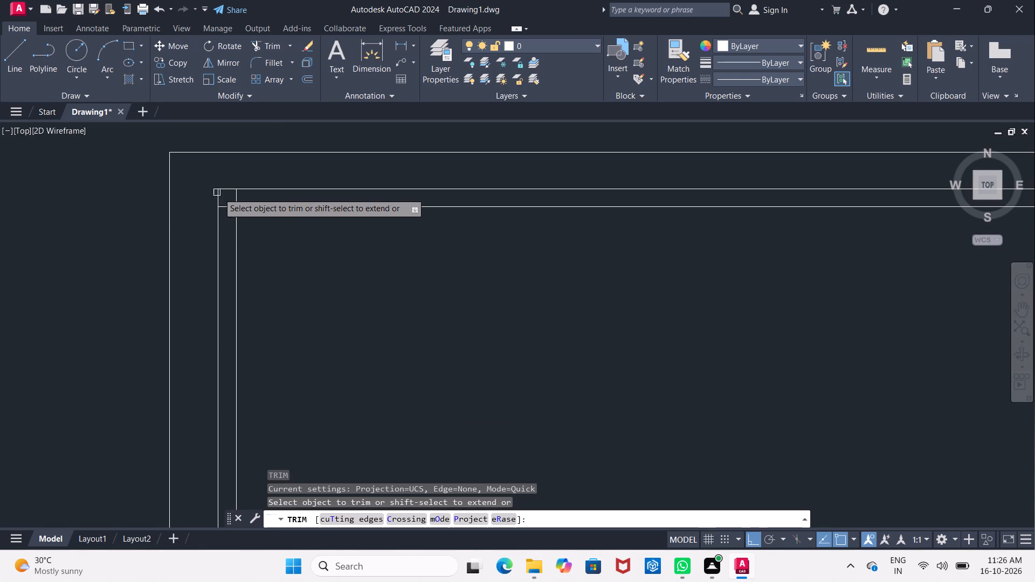
{"action": "left_click", "coordinate": [225, 209]}
{"action": "left_click", "coordinate": [235, 199]}
{"action": "scroll", "coordinate": [327, 274], "scroll_direction": "down", "scroll_amount": 1}
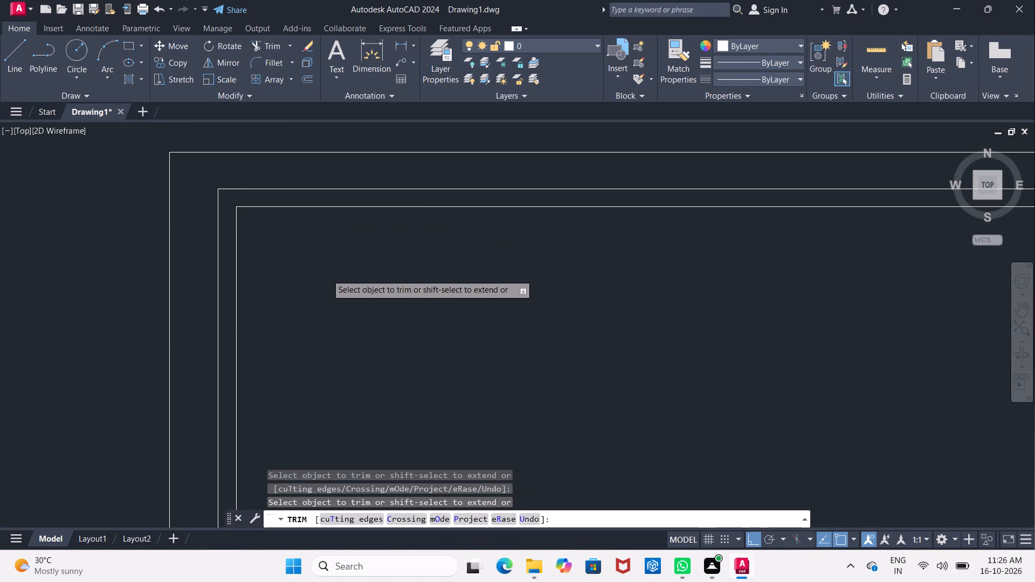
{"action": "scroll", "coordinate": [327, 274], "scroll_direction": "down", "scroll_amount": 1}
{"action": "middle_click_drag", "start_coordinate": [327, 274], "coordinate": [293, 198]}
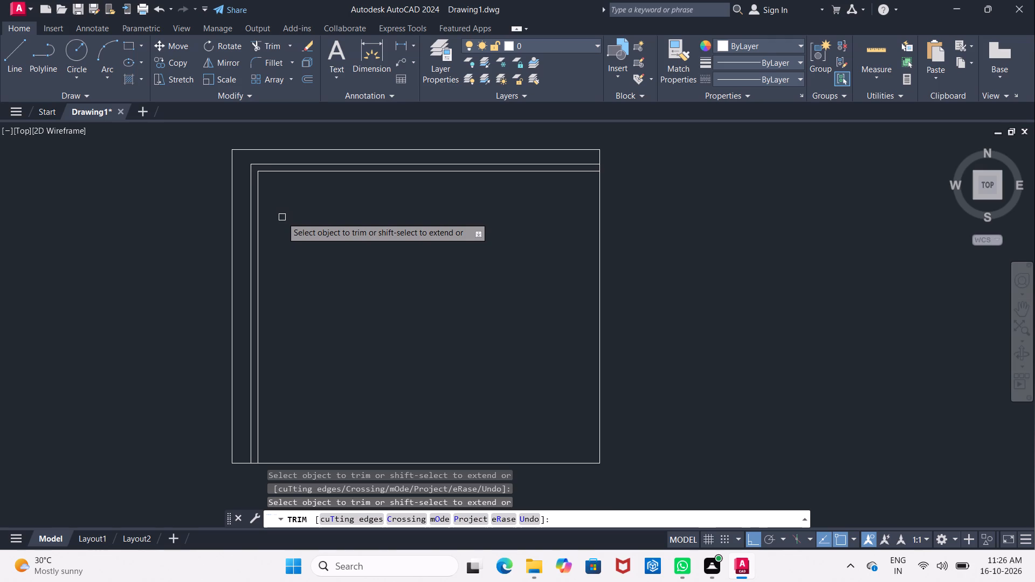
{"action": "middle_click_drag", "start_coordinate": [282, 217], "coordinate": [279, 205]}
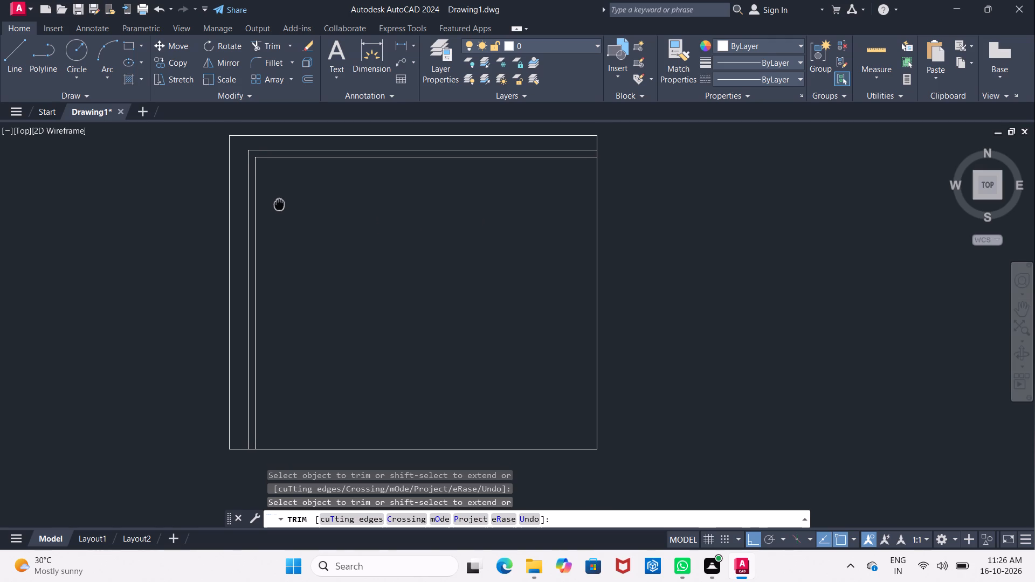
{"action": "middle_click_drag", "start_coordinate": [279, 205], "coordinate": [275, 210]}
{"action": "key", "text": "Escape"}
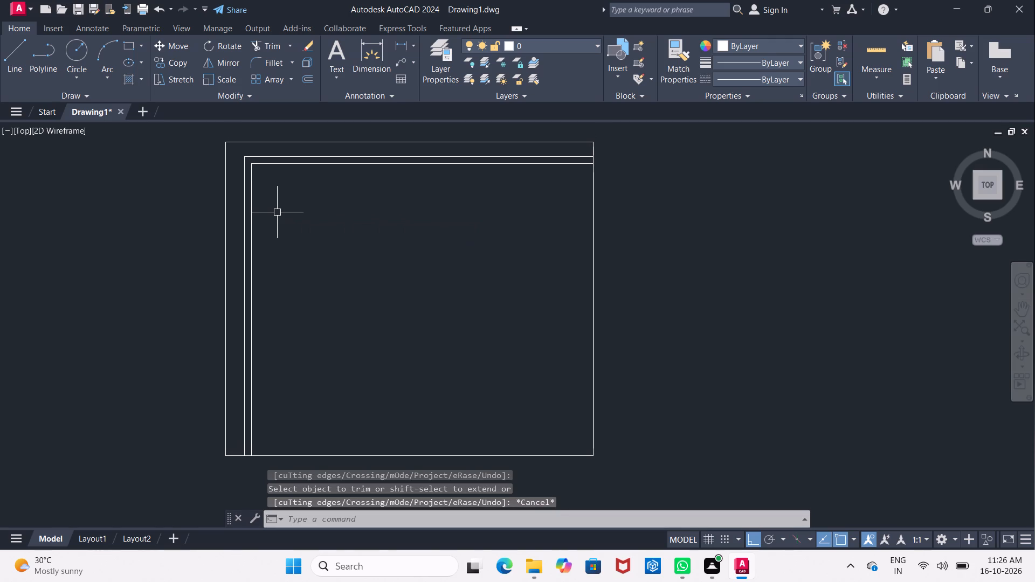
Offset the wall's innermost top line 10' downward to mark the first room's depth.
{"action": "key", "text": "o"}
{"action": "key", "text": "Return"}
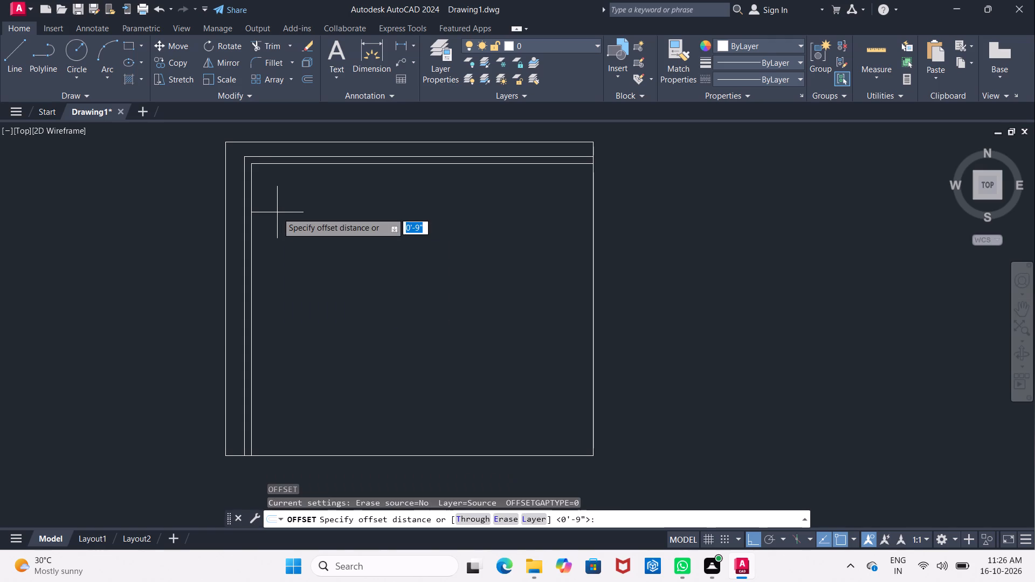
{"action": "type", "text": "10'"}
{"action": "key", "text": "Return"}
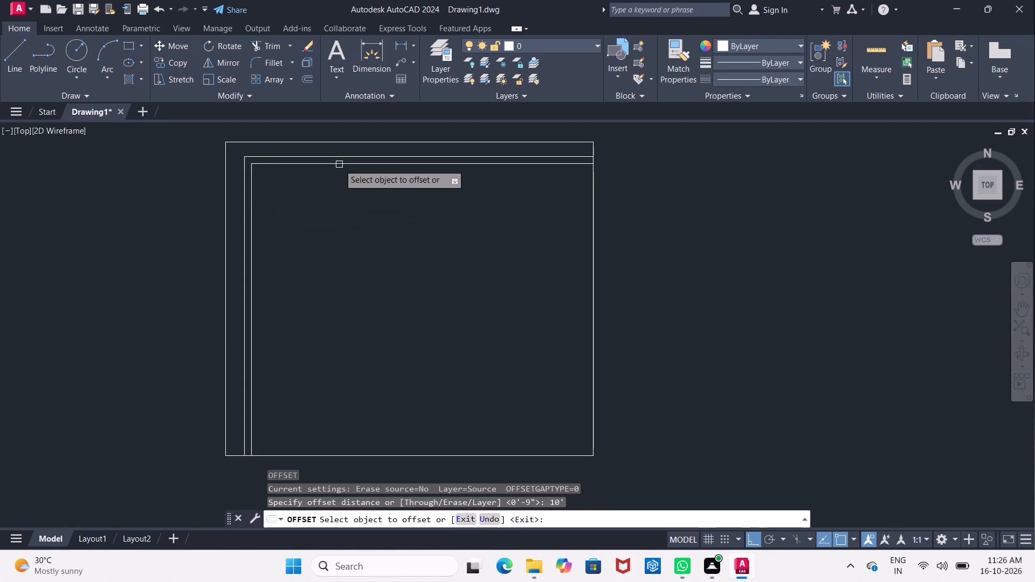
{"action": "left_click", "coordinate": [339, 163]}
{"action": "left_click", "coordinate": [351, 226]}
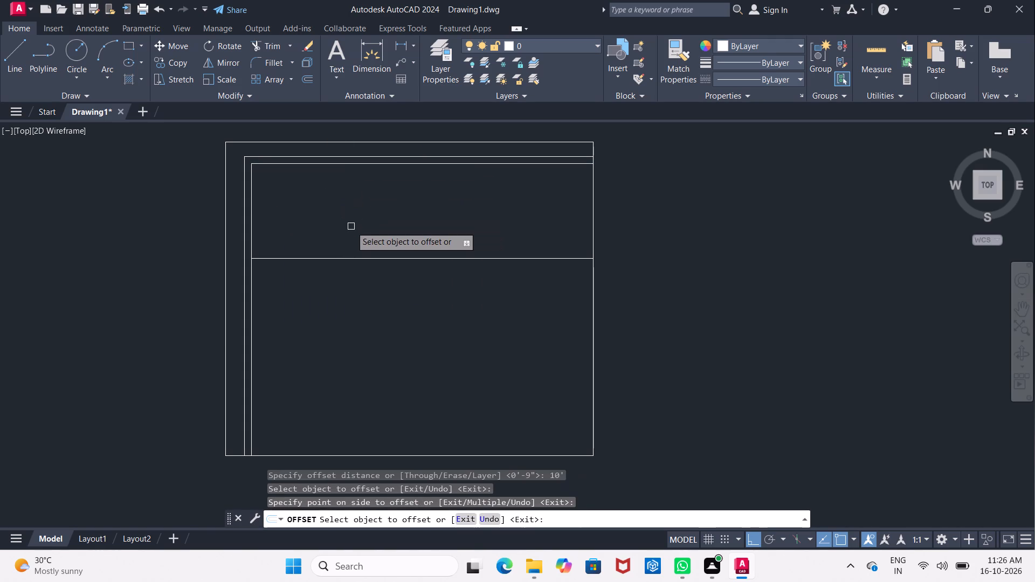
{"action": "key", "text": "Return"}
Offset the line at the first room's lower edge 4" downward to form a partition wall.
{"action": "key", "text": "Return"}
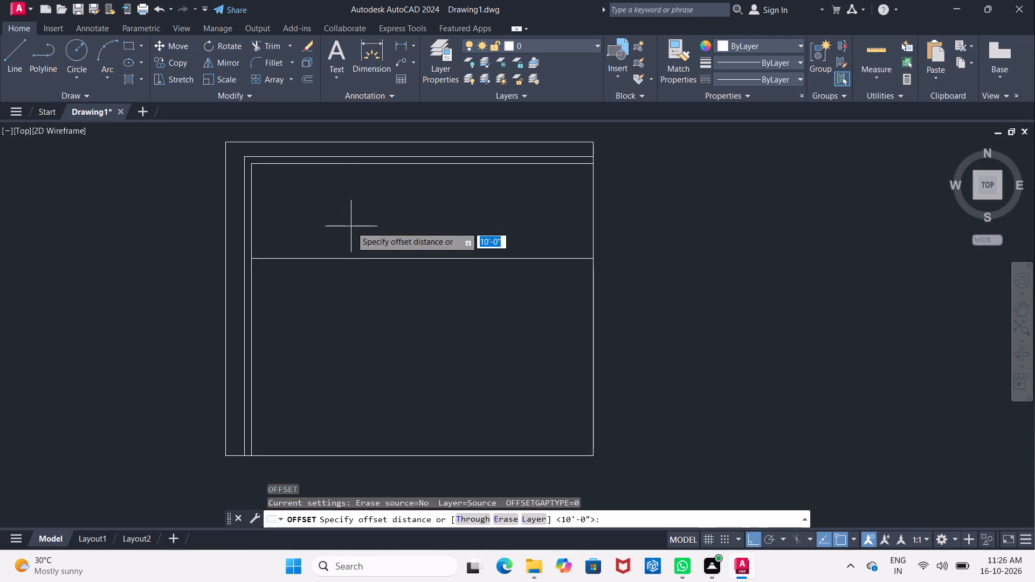
{"action": "key", "text": "4"}
{"action": "key", "text": "shift+quotedbl"}
{"action": "key", "text": "Return"}
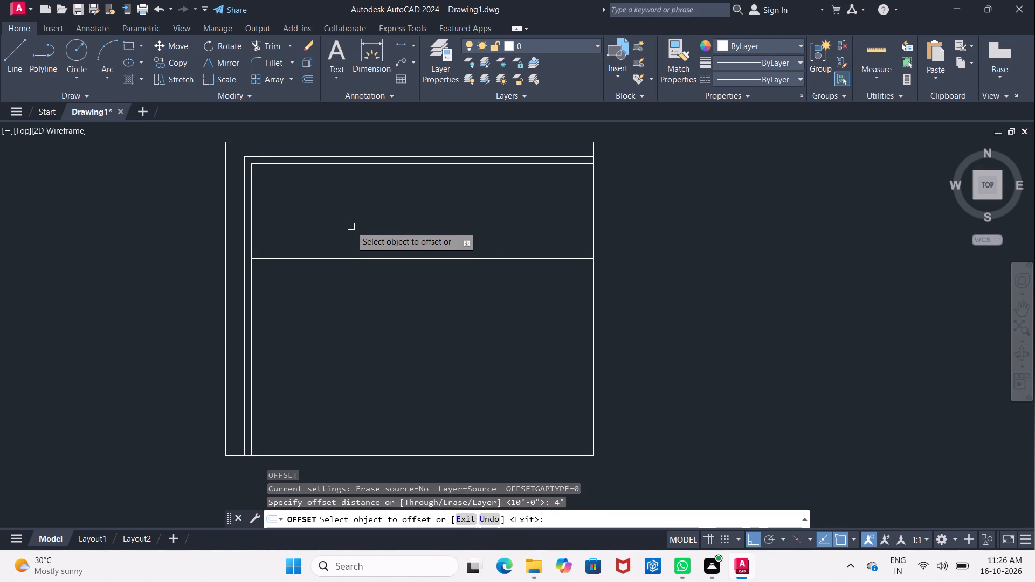
{"action": "left_click", "coordinate": [367, 258]}
{"action": "left_click", "coordinate": [367, 303]}
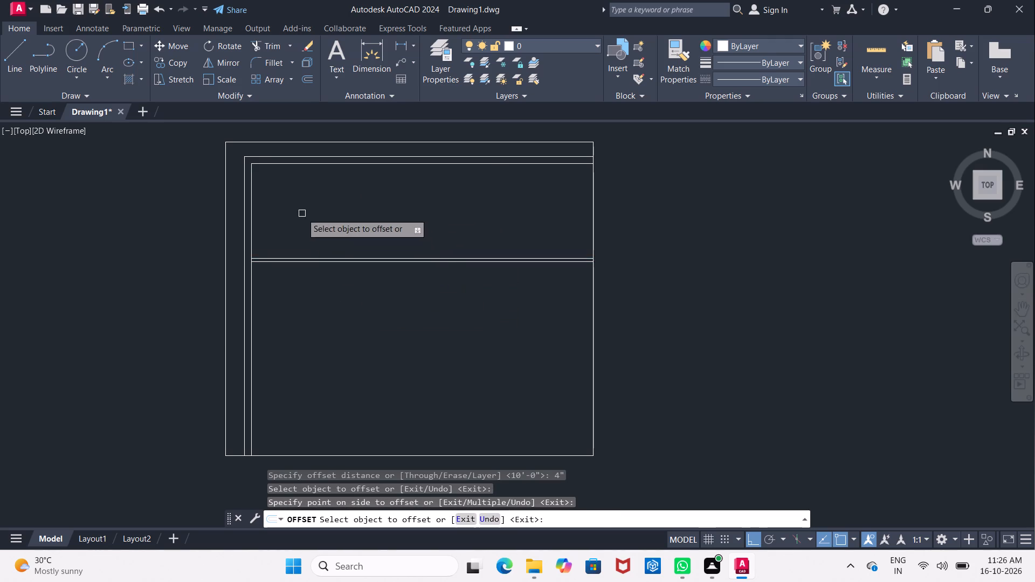
{"action": "middle_click_drag", "start_coordinate": [301, 213], "coordinate": [283, 210]}
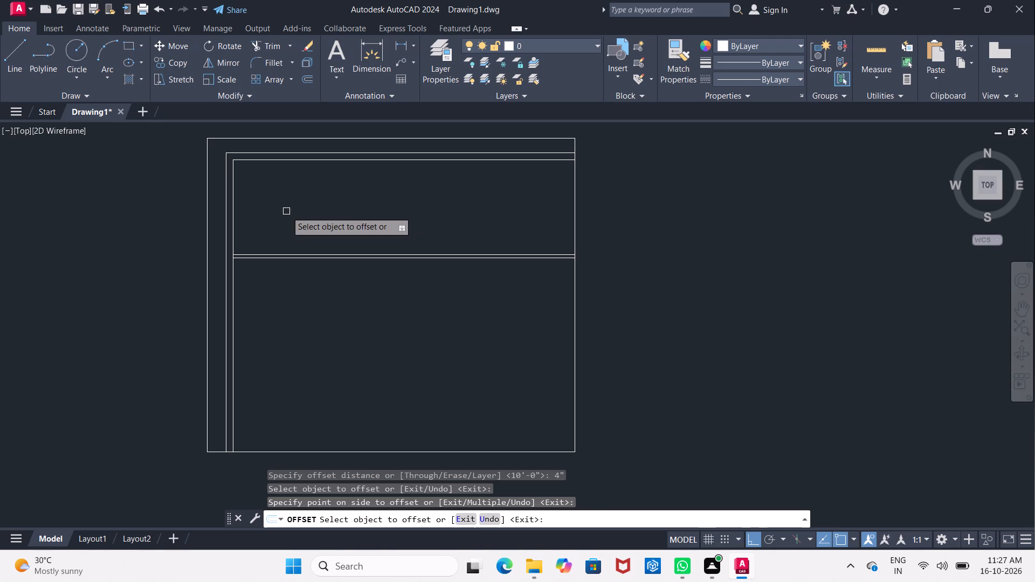
{"action": "key", "text": "Return"}
Offset the lower line of the 4" partition 3'6" downward to mark the next space's depth.
{"action": "key", "text": "Return"}
{"action": "type", "text": "3'"}
{"action": "type", "text": "6\""}
{"action": "key", "text": "Return"}
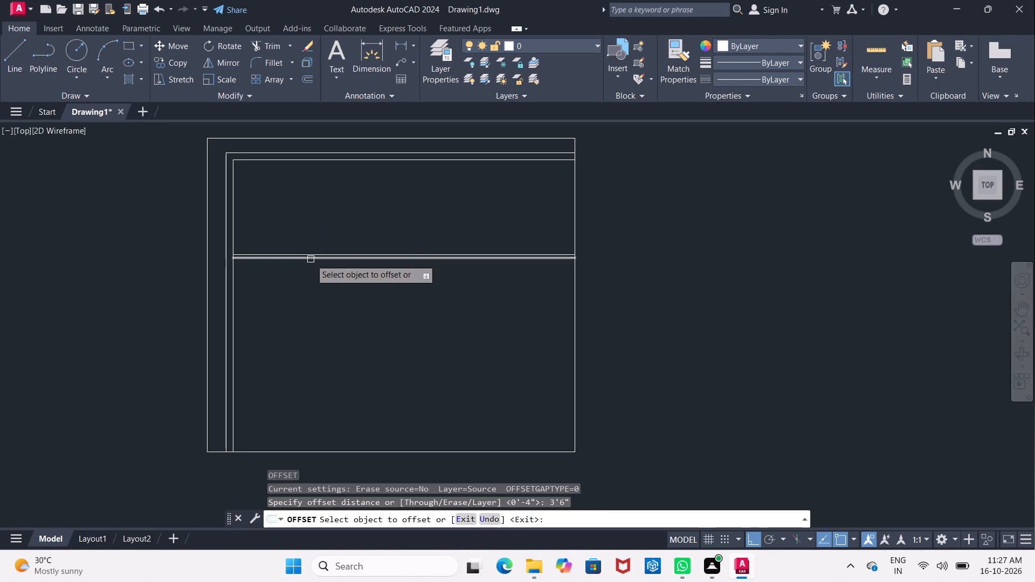
{"action": "left_click", "coordinate": [310, 259]}
{"action": "left_click", "coordinate": [315, 322]}
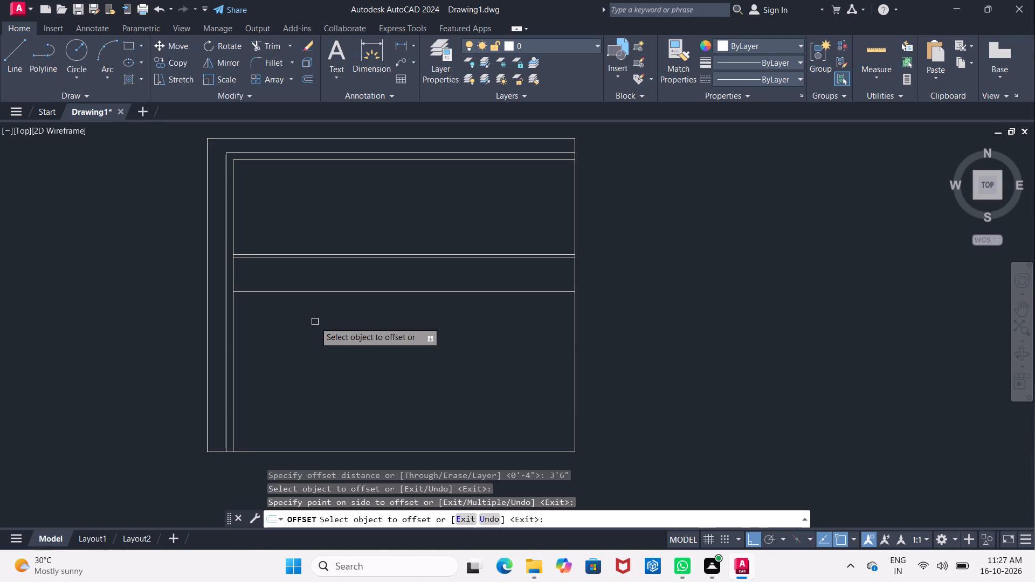
{"action": "key", "text": "Return"}
Offset the line at the bottom of the 3'6" space 4" downward to form the second horizontal partition.
{"action": "key", "text": "Return"}
{"action": "type", "text": "4\""}
{"action": "key", "text": "Return"}
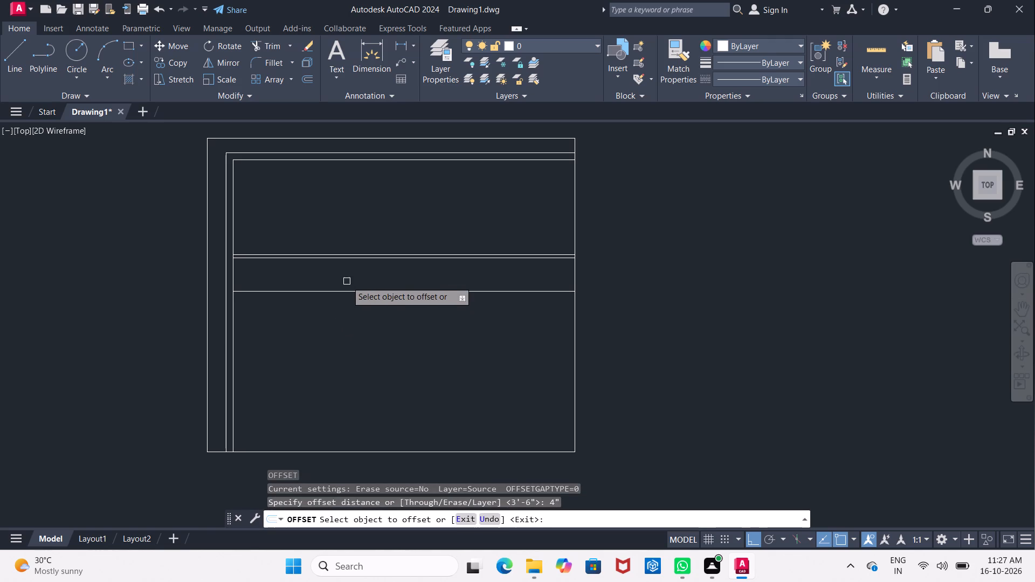
{"action": "left_click_drag", "start_coordinate": [346, 288], "coordinate": [344, 295]}
{"action": "left_click", "coordinate": [342, 337]}
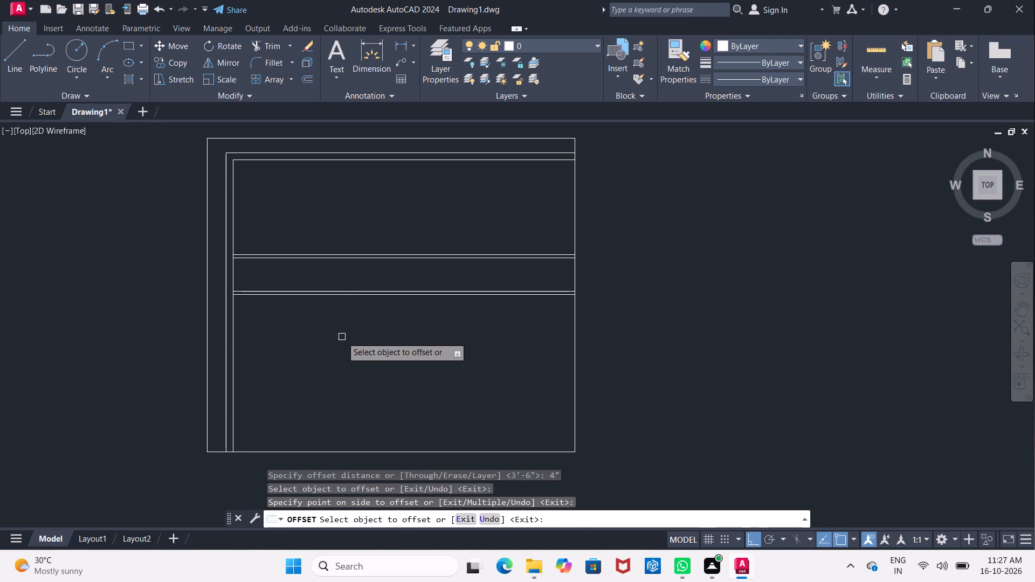
{"action": "key", "text": "Return"}
Offset the second partition's lower line 9' downward to mark the depth of the room below it.
{"action": "key", "text": "Return"}
{"action": "key", "text": "9"}
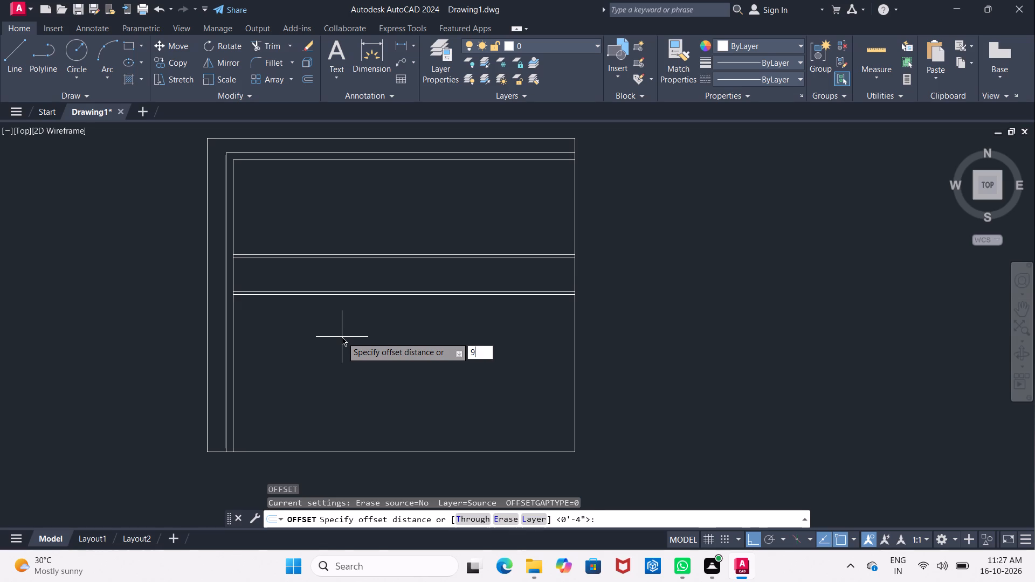
{"action": "key", "text": "apostrophe"}
{"action": "key", "text": "Return"}
{"action": "left_click", "coordinate": [324, 296]}
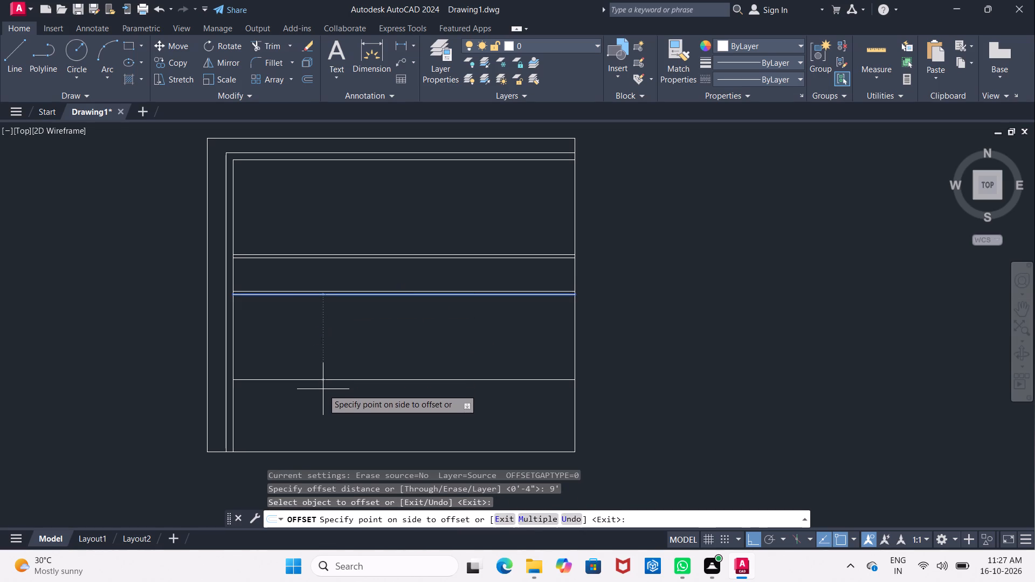
{"action": "left_click", "coordinate": [323, 389]}
{"action": "key", "text": "Return"}
Offset the line at the bottom of the 9' room 9" downward to give that wall its thickness.
{"action": "key", "text": "Return"}
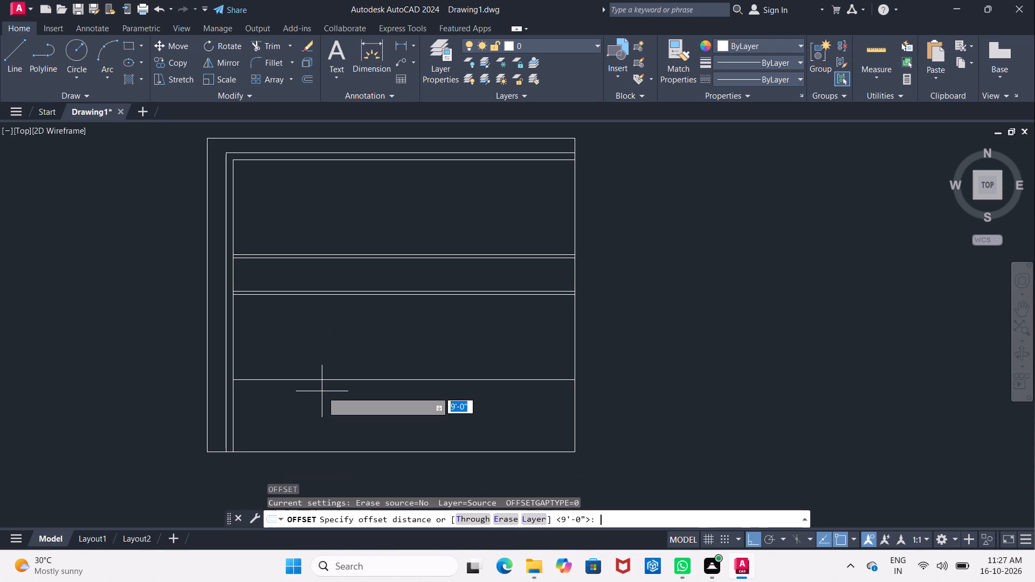
{"action": "key", "text": "9"}
{"action": "key", "text": "shift+quotedbl"}
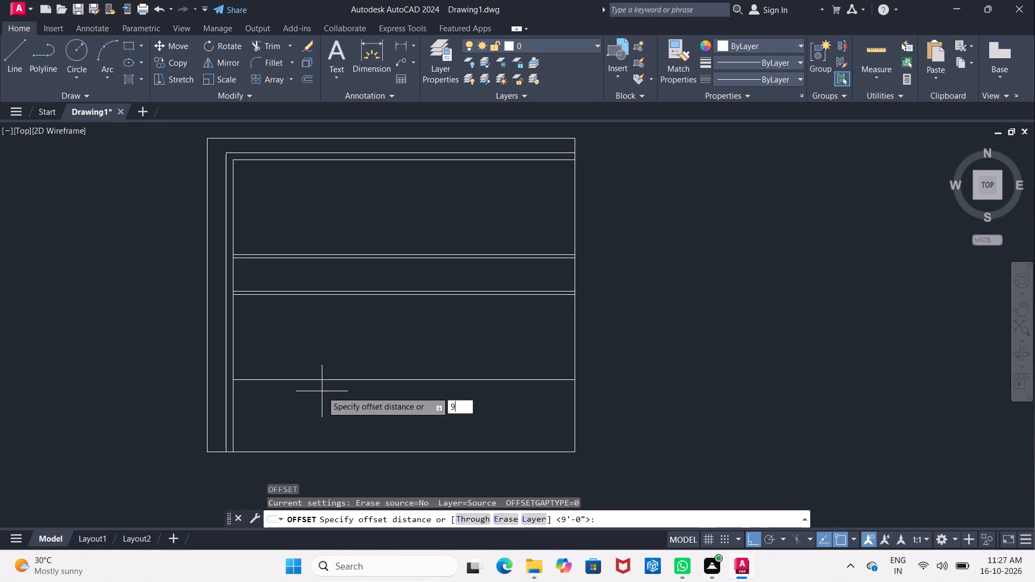
{"action": "key", "text": "Return"}
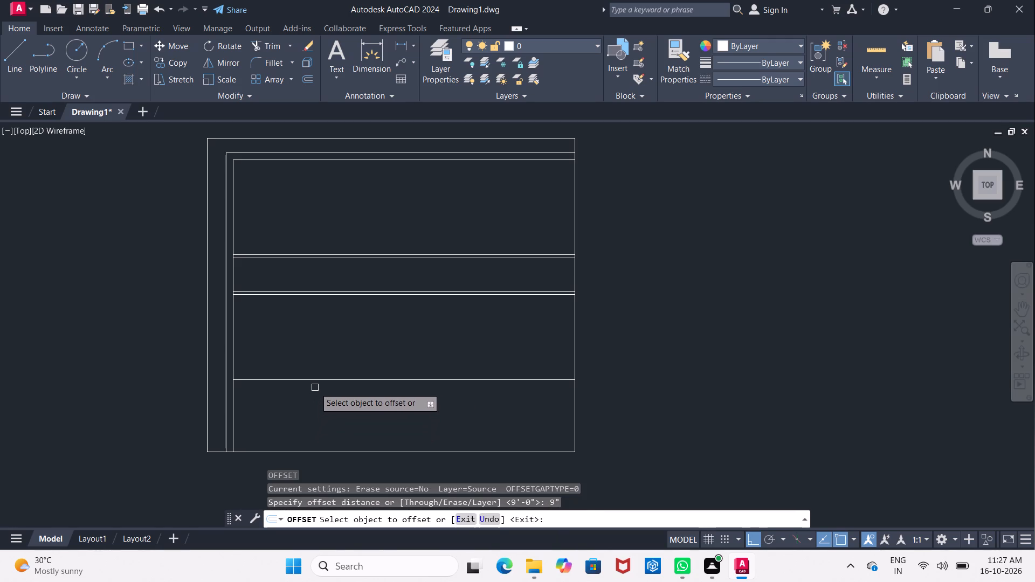
{"action": "left_click", "coordinate": [306, 380]}
{"action": "left_click", "coordinate": [292, 417]}
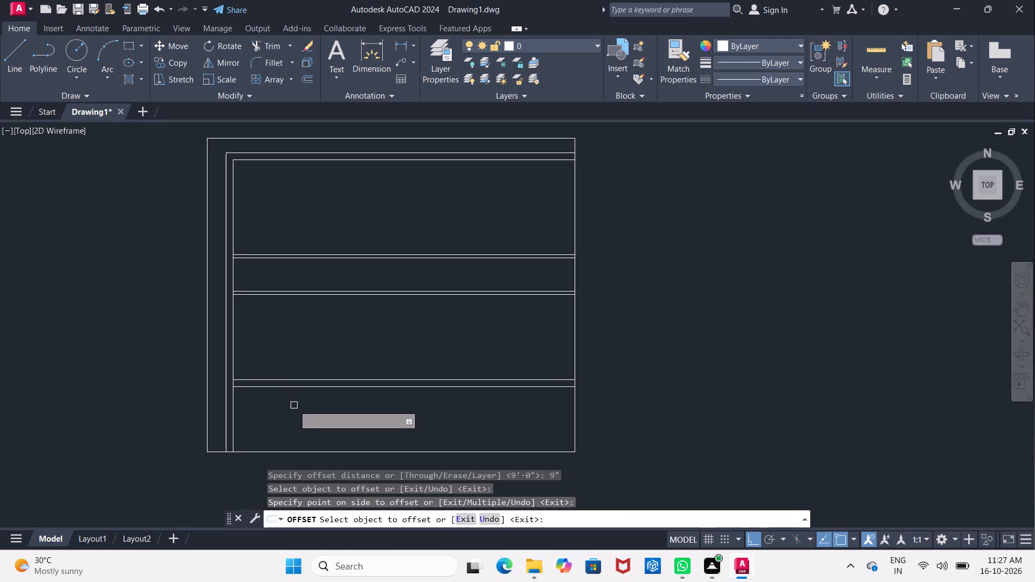
{"action": "key", "text": "Escape"}
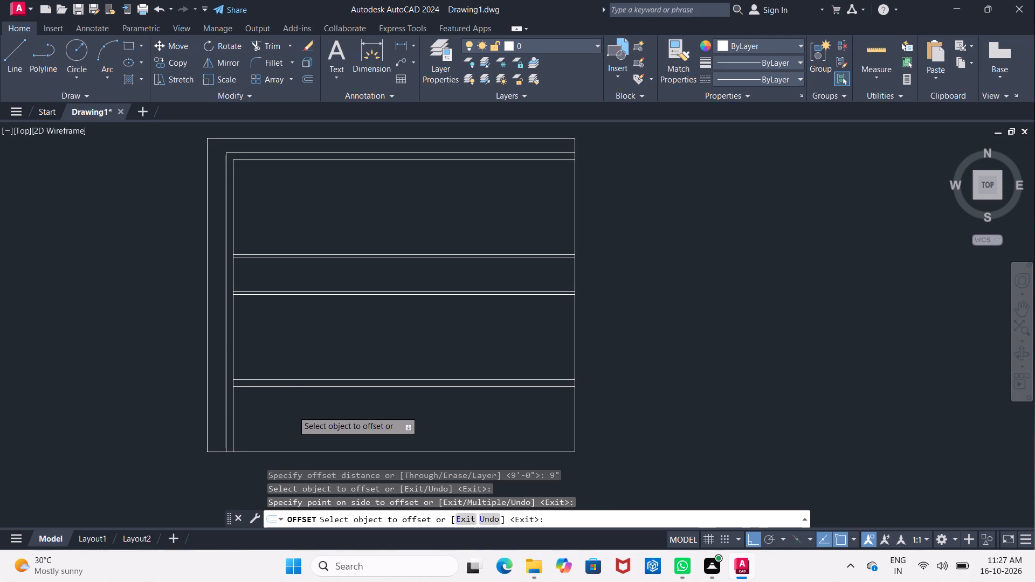
Offset the outline's bottom line 9" upward to form the bottom wall's inner face.
{"action": "key", "text": "o"}
{"action": "key", "text": "Return"}
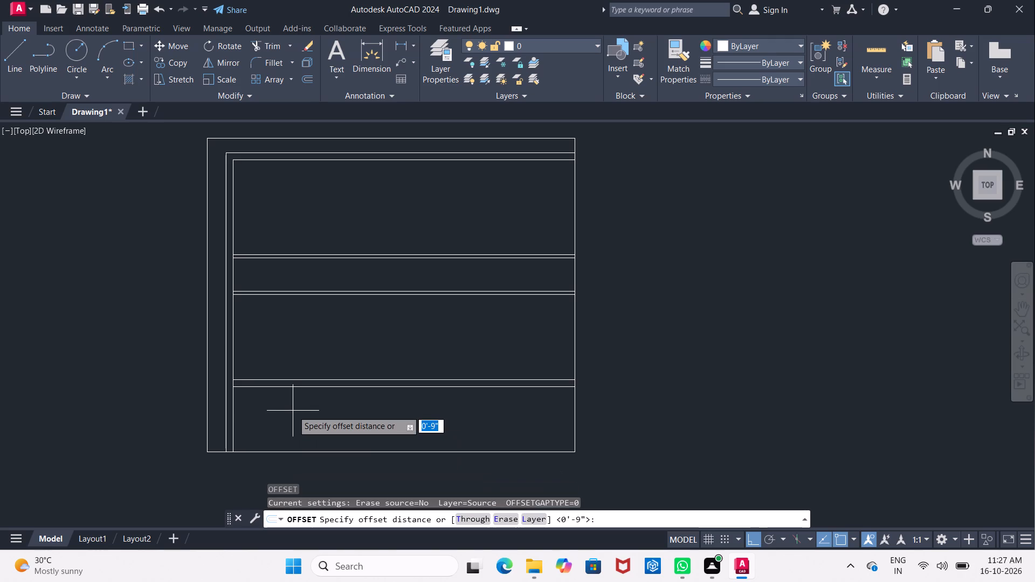
{"action": "key", "text": "9"}
{"action": "key", "text": "shift+quotedbl"}
{"action": "key", "text": "Return"}
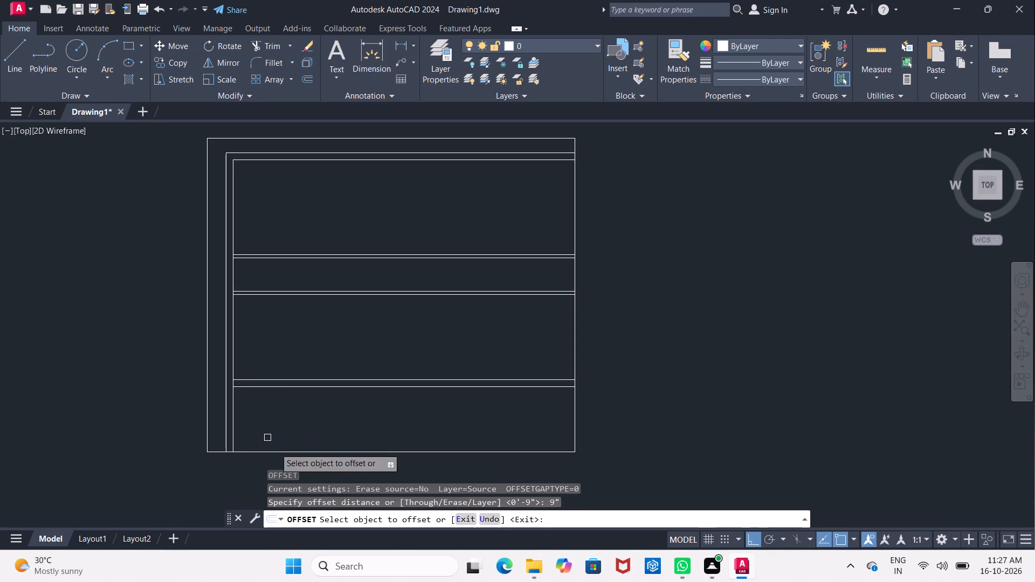
{"action": "middle_click_drag", "start_coordinate": [288, 427], "coordinate": [273, 390]}
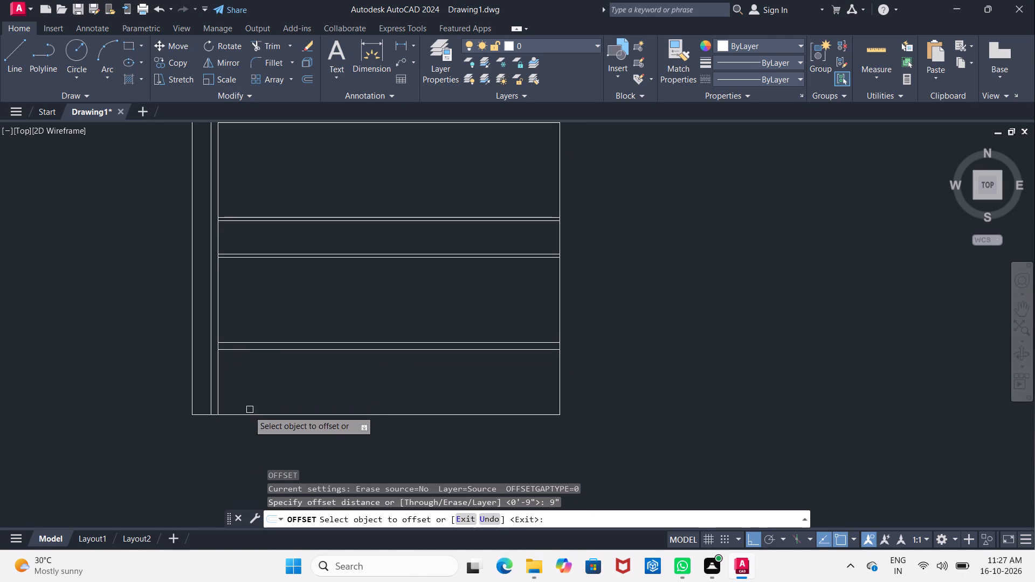
{"action": "left_click", "coordinate": [288, 417]}
{"action": "left_click", "coordinate": [289, 390]}
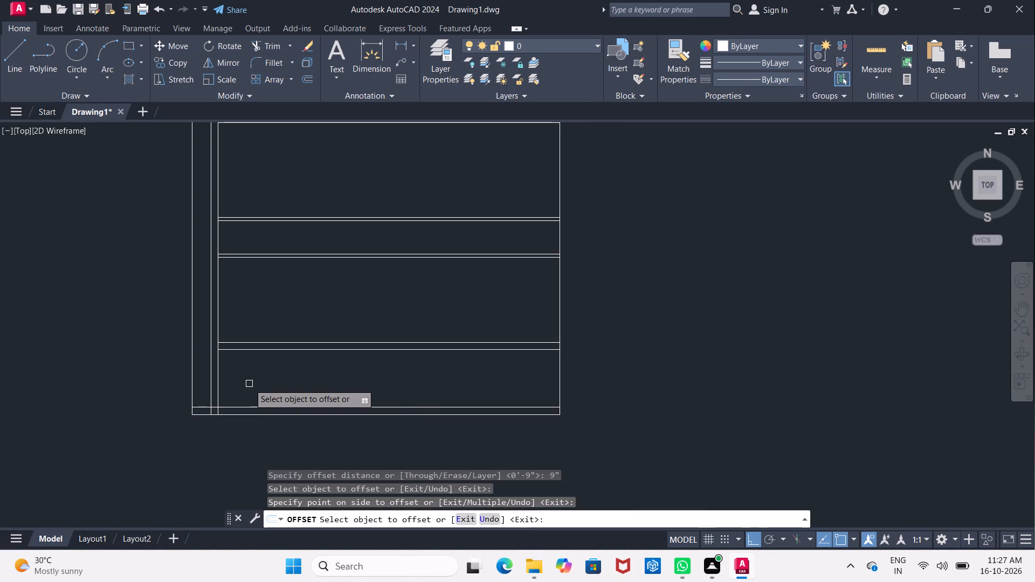
{"action": "middle_click_drag", "start_coordinate": [248, 384], "coordinate": [255, 350]}
{"action": "scroll", "coordinate": [249, 357], "scroll_direction": "up", "scroll_amount": 1}
{"action": "key", "text": "Escape"}
Trim the end of the bottom wall's inner line that runs past the left wall to the outline.
{"action": "key", "text": "t"}
{"action": "key", "text": "r"}
{"action": "left_click", "coordinate": [301, 388]}
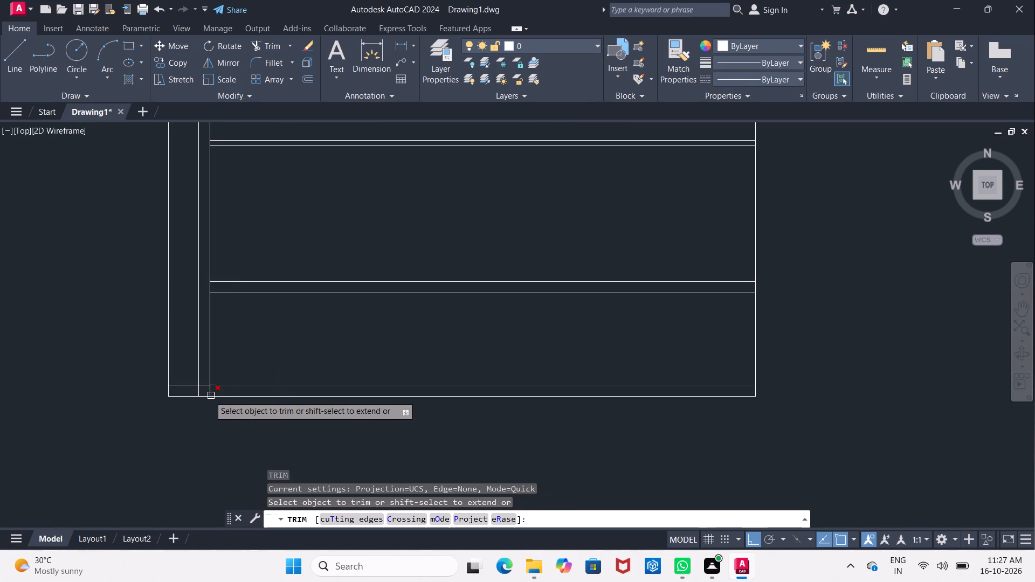
{"action": "left_click", "coordinate": [182, 384]}
{"action": "middle_click_drag", "start_coordinate": [374, 356], "coordinate": [318, 369]}
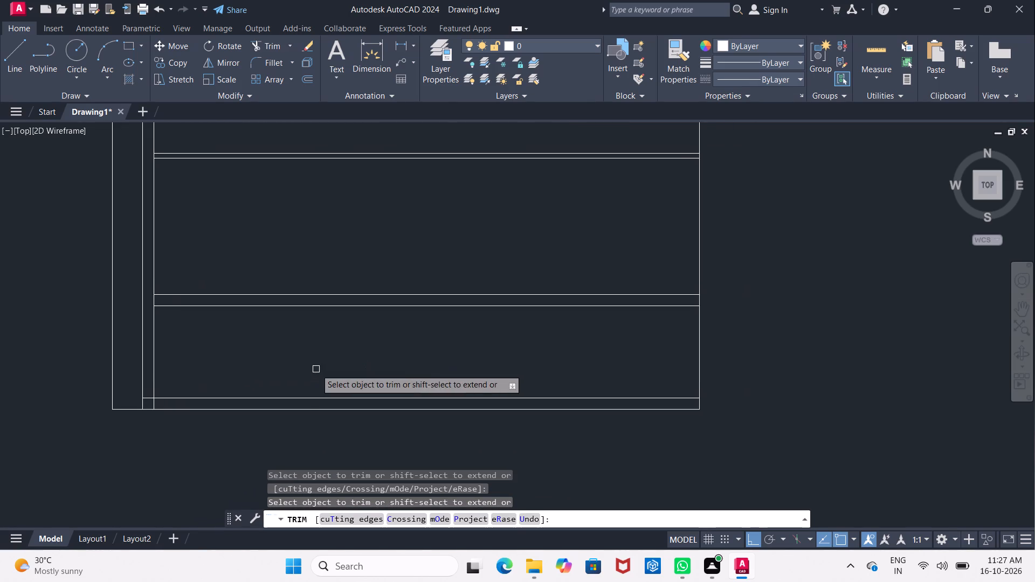
{"action": "key", "text": "Escape"}
{"action": "scroll", "coordinate": [348, 366], "scroll_direction": "down", "scroll_amount": 3}
{"action": "scroll", "coordinate": [337, 344], "scroll_direction": "up", "scroll_amount": 3}
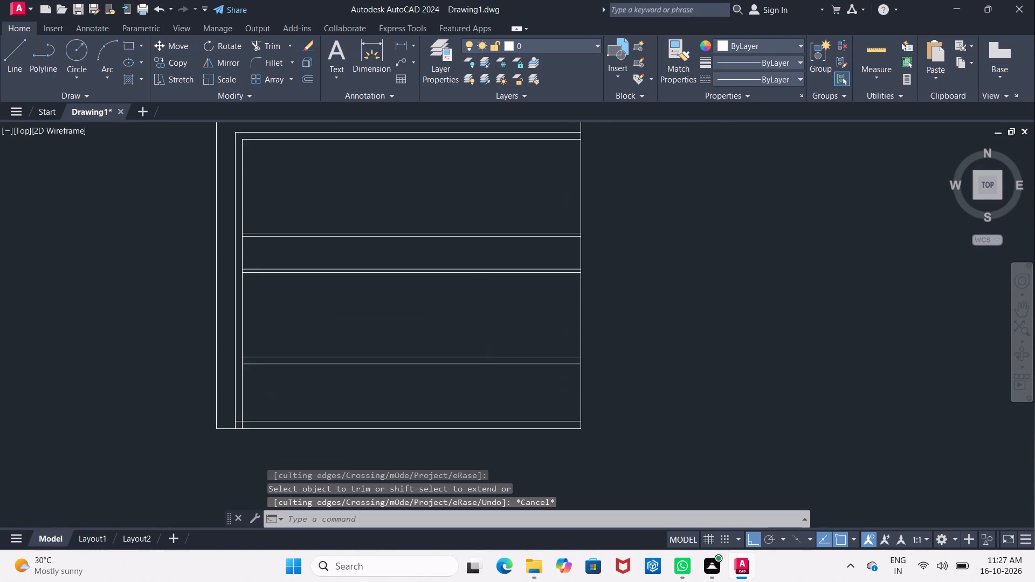
{"action": "key", "text": "Escape"}
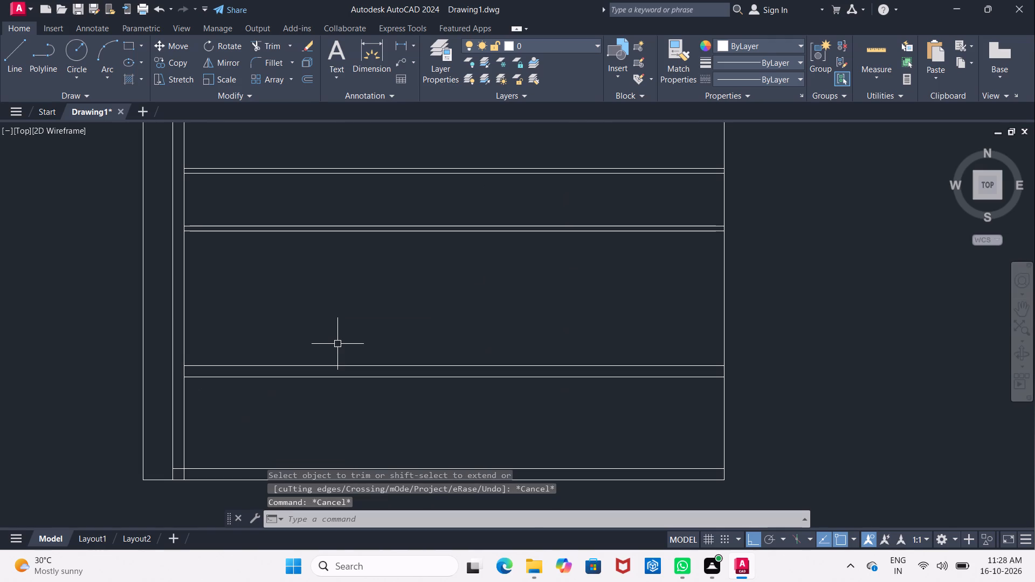
Offset the left wall's innermost line 10'10" to the right to mark the left rooms' width.
{"action": "scroll", "coordinate": [337, 344], "scroll_direction": "down", "scroll_amount": 1}
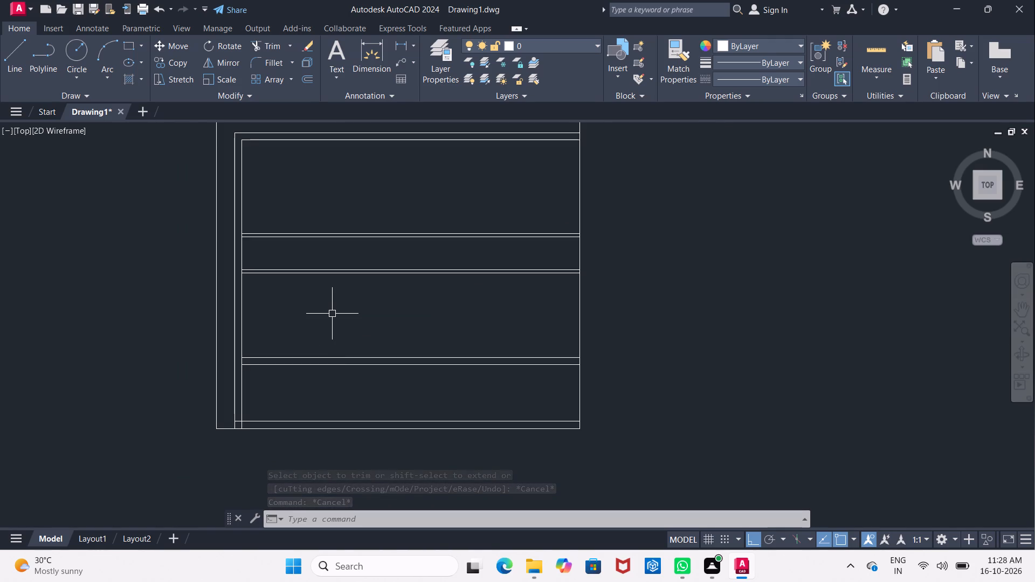
{"action": "key", "text": "o"}
{"action": "key", "text": "Return"}
{"action": "type", "text": "10"}
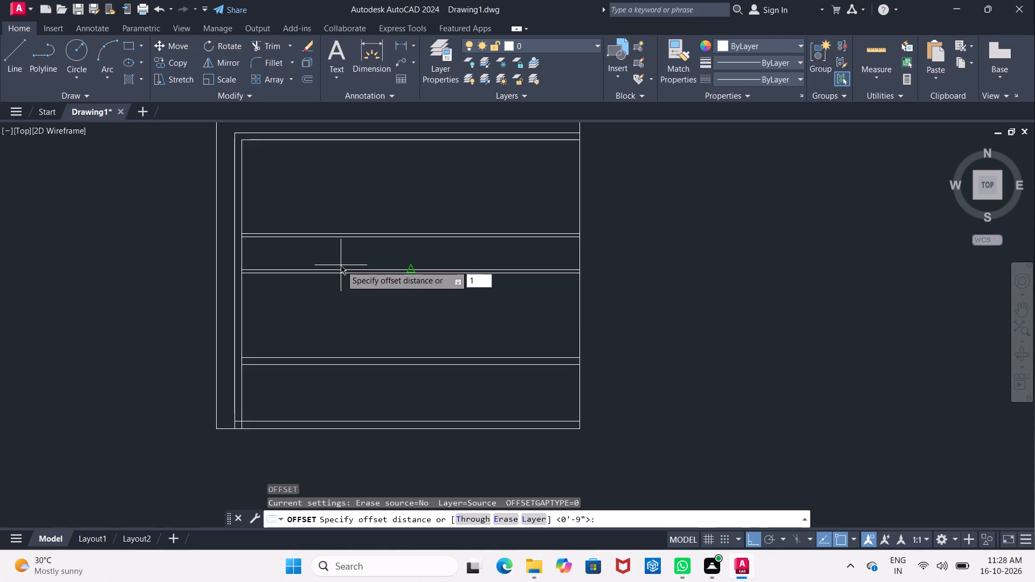
{"action": "type", "text": "'10\""}
{"action": "key", "text": "Return"}
{"action": "left_click", "coordinate": [244, 203]}
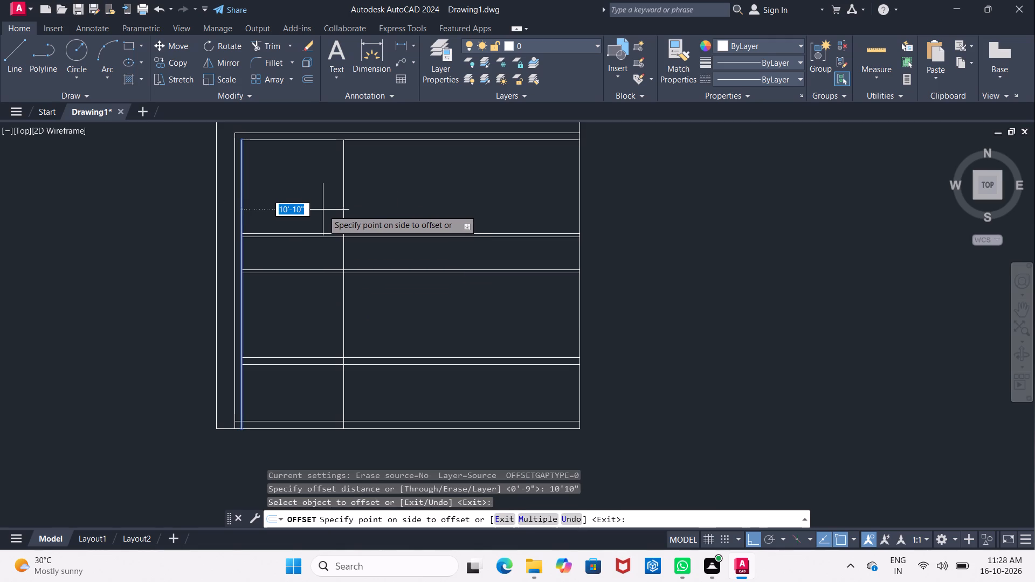
{"action": "left_click", "coordinate": [323, 210]}
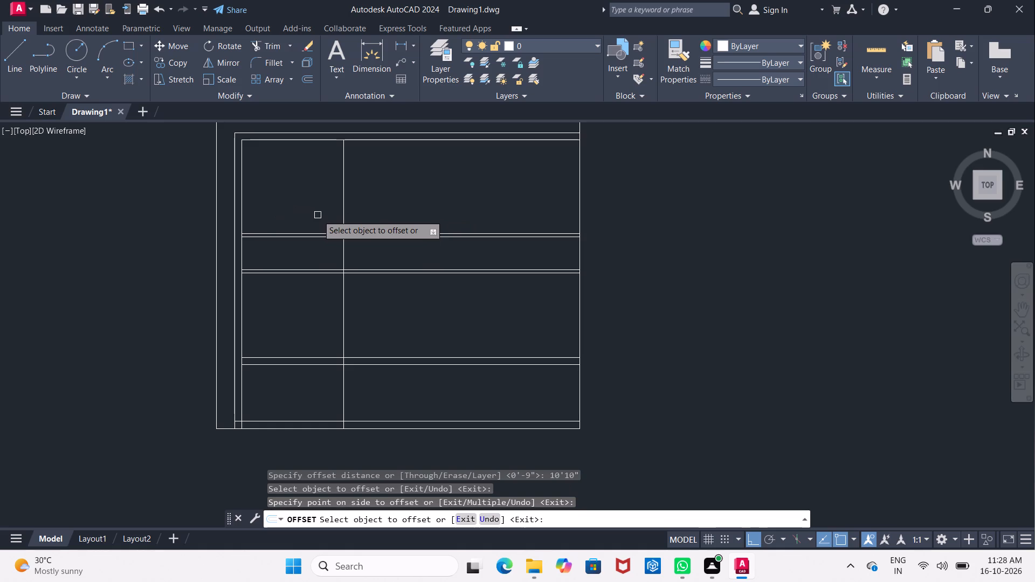
{"action": "key", "text": "Return"}
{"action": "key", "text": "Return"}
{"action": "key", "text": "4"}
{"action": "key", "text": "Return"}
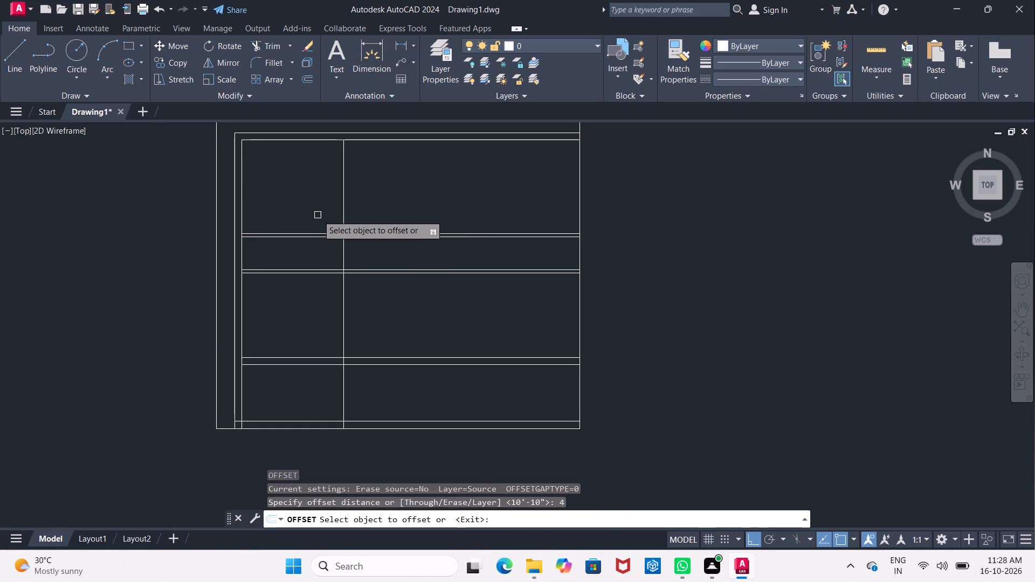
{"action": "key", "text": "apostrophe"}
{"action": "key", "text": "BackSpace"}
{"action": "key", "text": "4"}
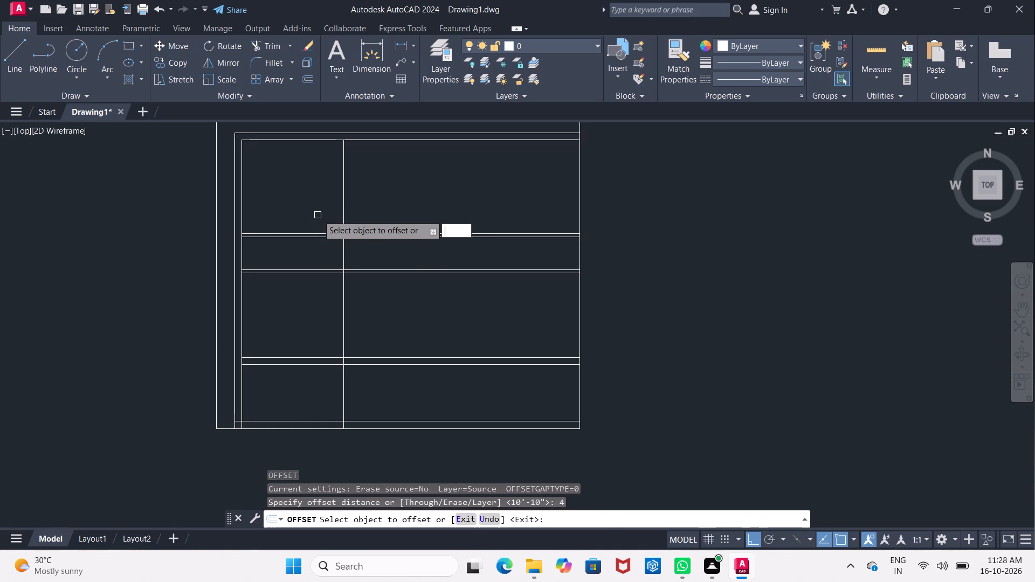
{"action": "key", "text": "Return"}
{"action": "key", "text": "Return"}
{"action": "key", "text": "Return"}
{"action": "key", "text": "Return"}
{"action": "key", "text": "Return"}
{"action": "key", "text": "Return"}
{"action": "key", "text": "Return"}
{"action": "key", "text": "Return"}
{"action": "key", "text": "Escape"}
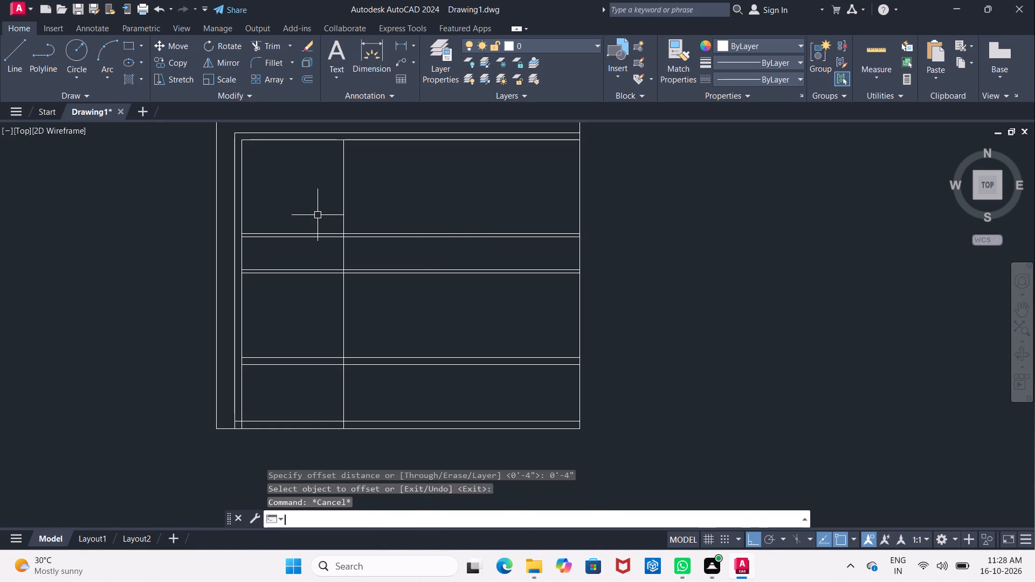
Offset the vertical line at the left rooms' right edge 4" to the right to form a vertical partition.
{"action": "key", "text": "o"}
{"action": "key", "text": "Return"}
{"action": "type", "text": "4\""}
{"action": "key", "text": "Return"}
{"action": "left_click", "coordinate": [342, 207]}
{"action": "left_click", "coordinate": [440, 212]}
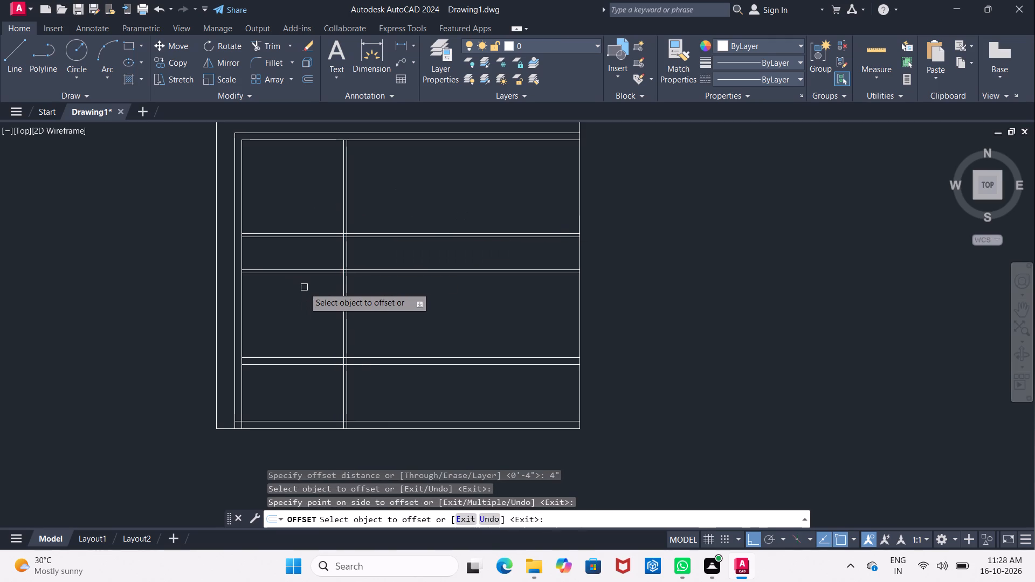
{"action": "key", "text": "Return"}
{"action": "key", "text": "Return"}
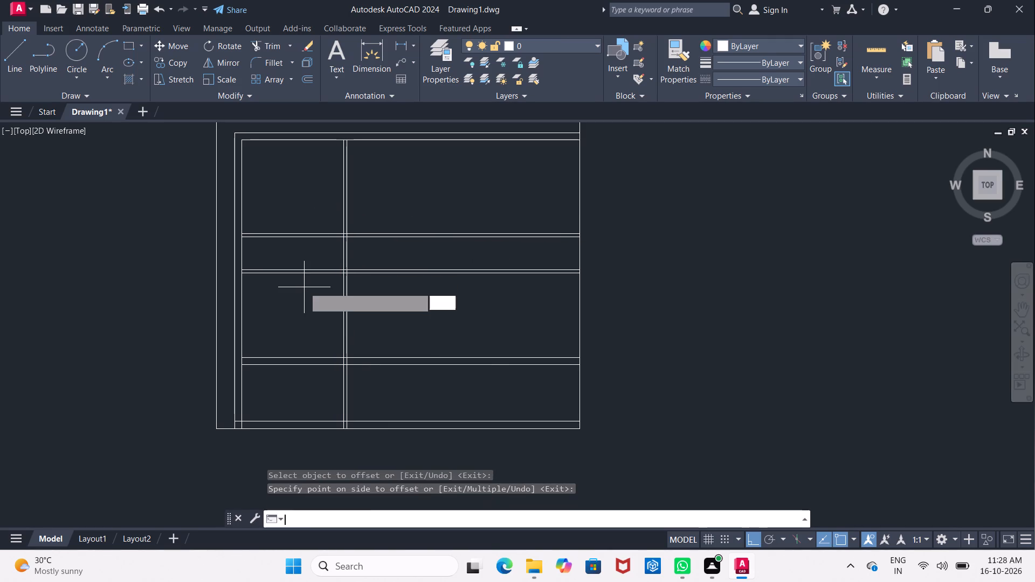
Offset the left wall's innermost line 7'6" to the right to mark the width of the small middle-left room.
{"action": "key", "text": "7"}
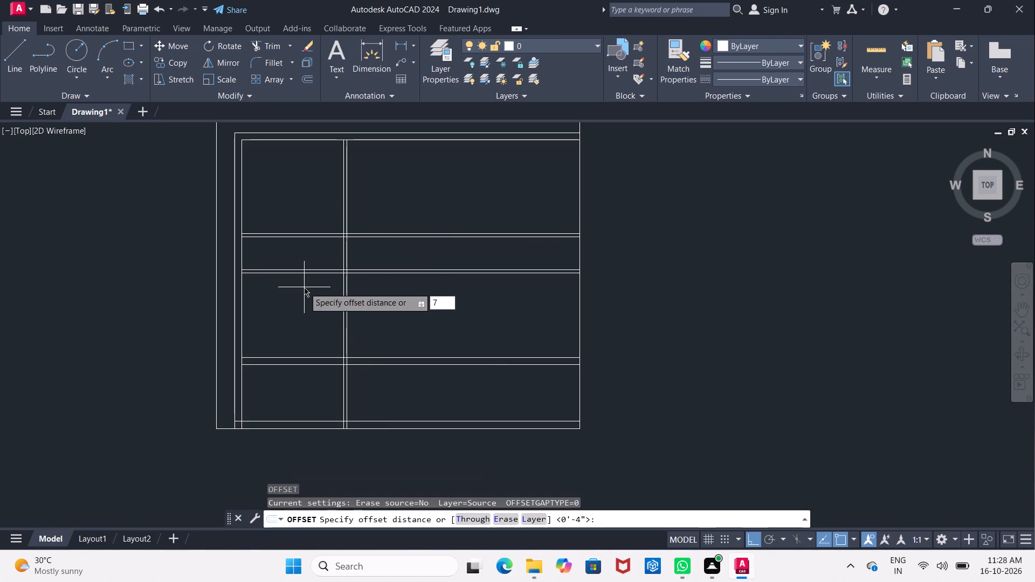
{"action": "key", "text": "apostrophe"}
{"action": "key", "text": "6"}
{"action": "key", "text": "shift+quotedbl"}
{"action": "key", "text": "Return"}
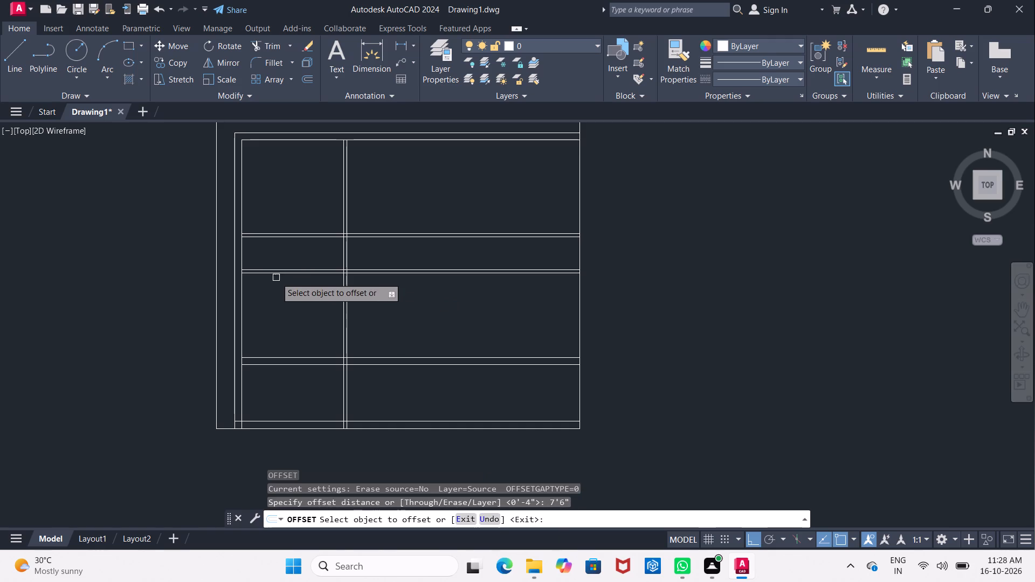
{"action": "left_click", "coordinate": [240, 245]}
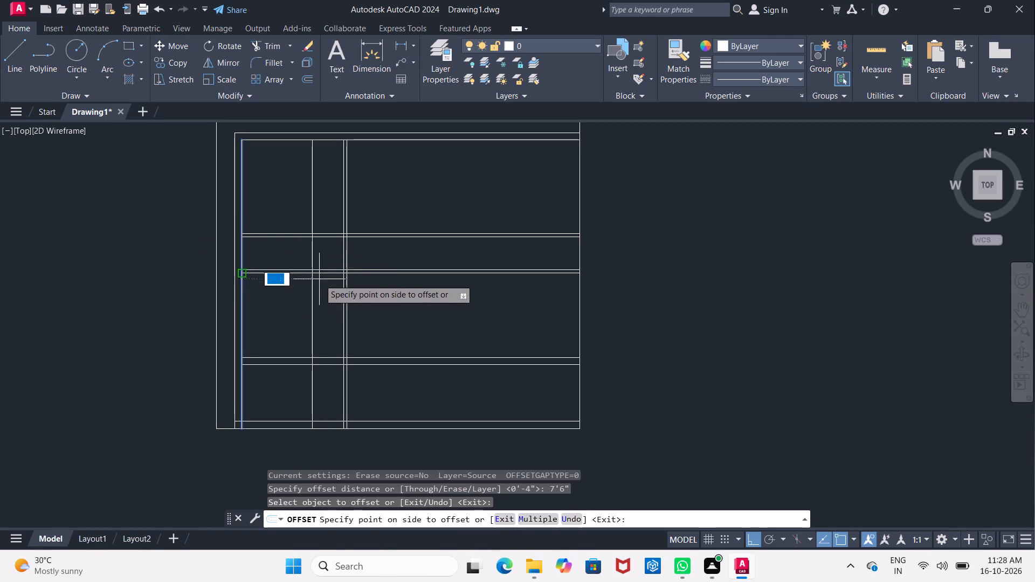
{"action": "left_click", "coordinate": [317, 258]}
{"action": "key", "text": "Return"}
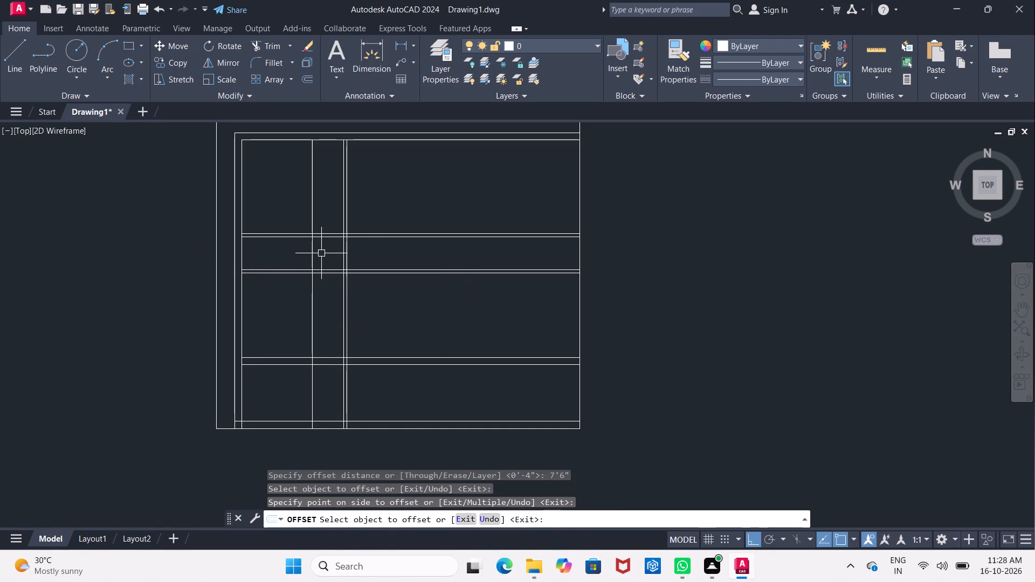
Offset the new vertical line 4" to the right to form the small room's partition.
{"action": "key", "text": "Return"}
{"action": "type", "text": "4\""}
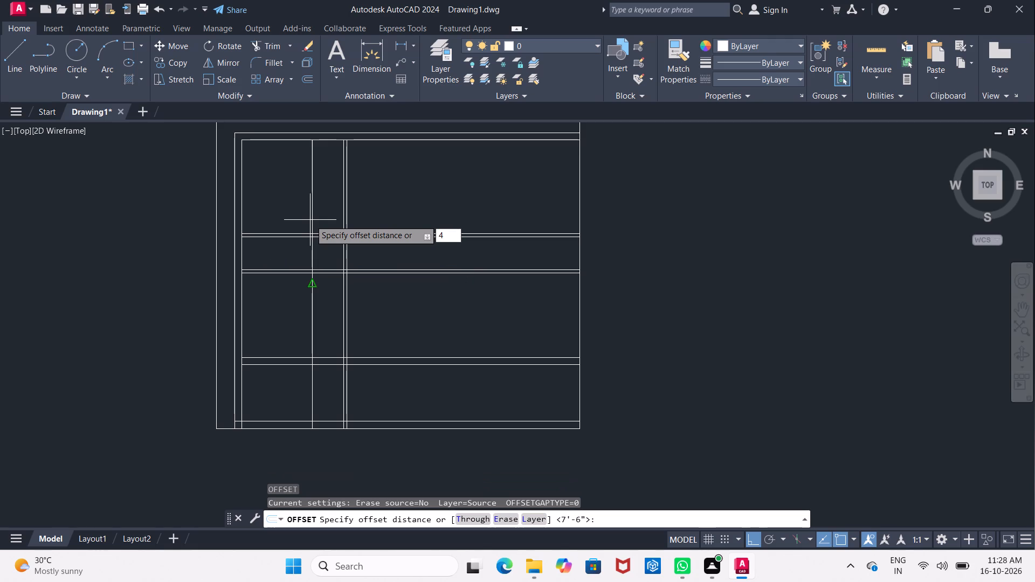
{"action": "key", "text": "Return"}
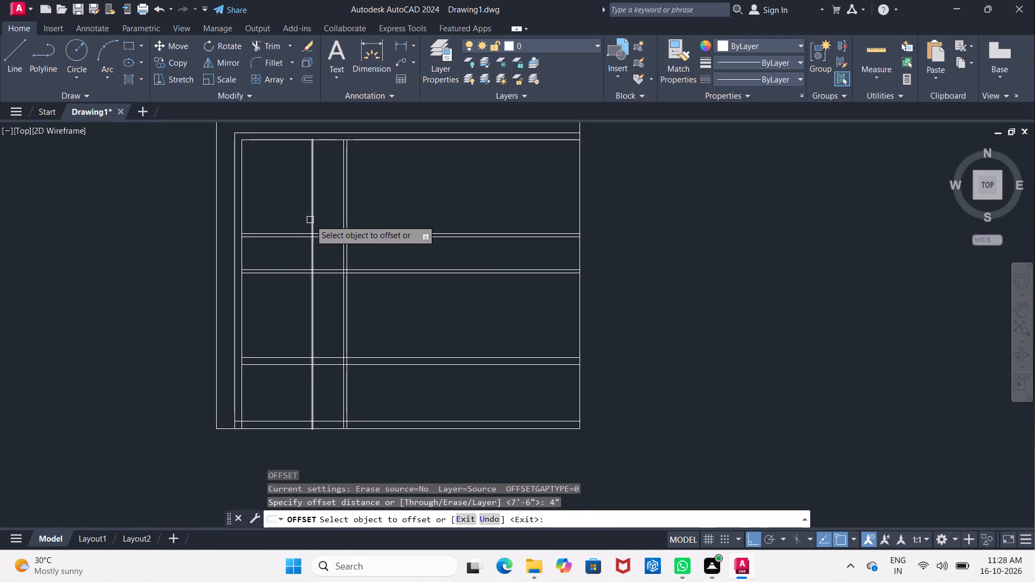
{"action": "left_click", "coordinate": [310, 220]}
{"action": "left_click", "coordinate": [327, 221]}
{"action": "key", "text": "Escape"}
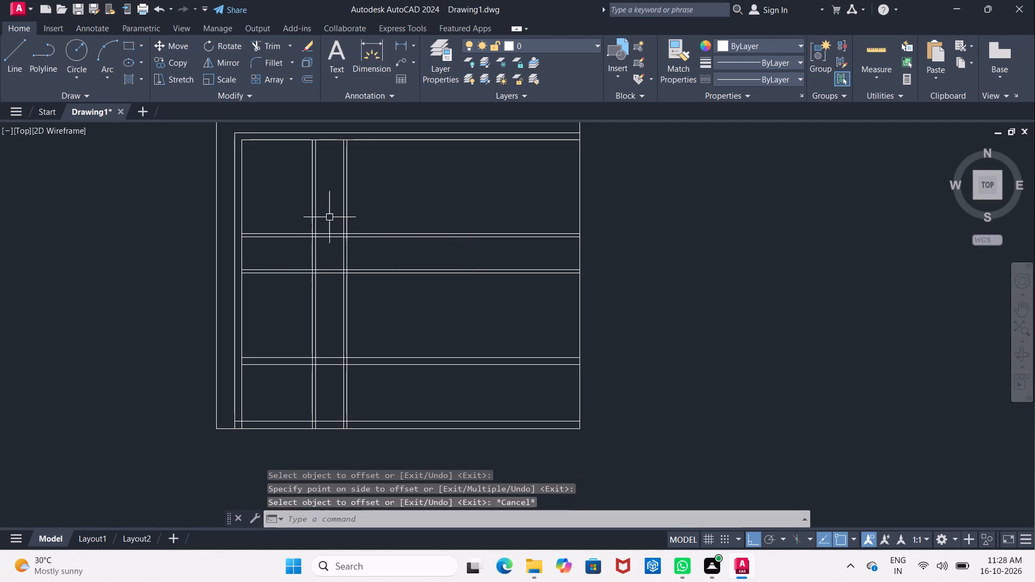
Trim the new 4" partition's lines in the rooms above and below the narrow band between the horizontal partitions.
{"action": "type", "text": "TR"}
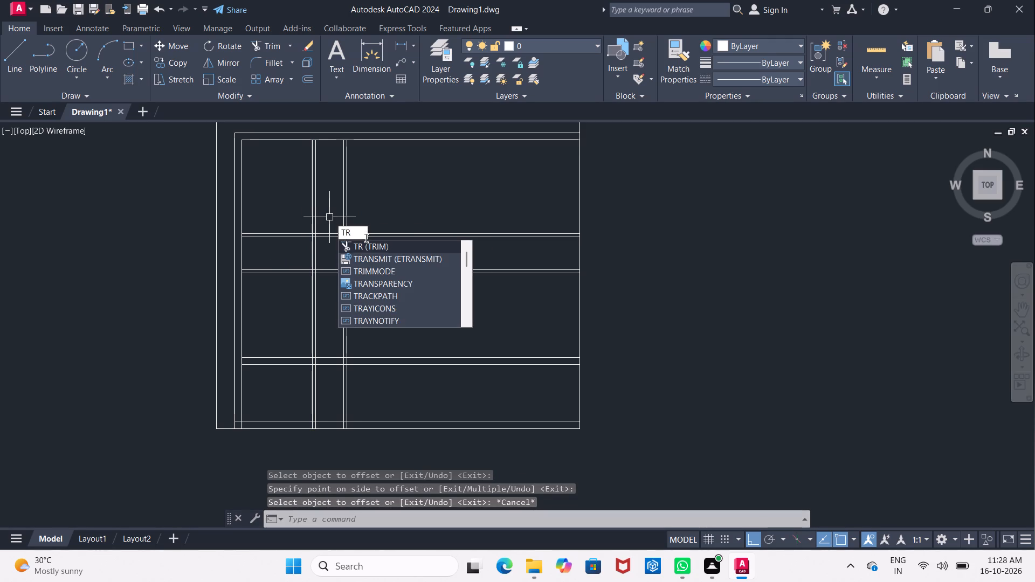
{"action": "left_click", "coordinate": [367, 244]}
{"action": "left_click_drag", "start_coordinate": [278, 186], "coordinate": [328, 206]}
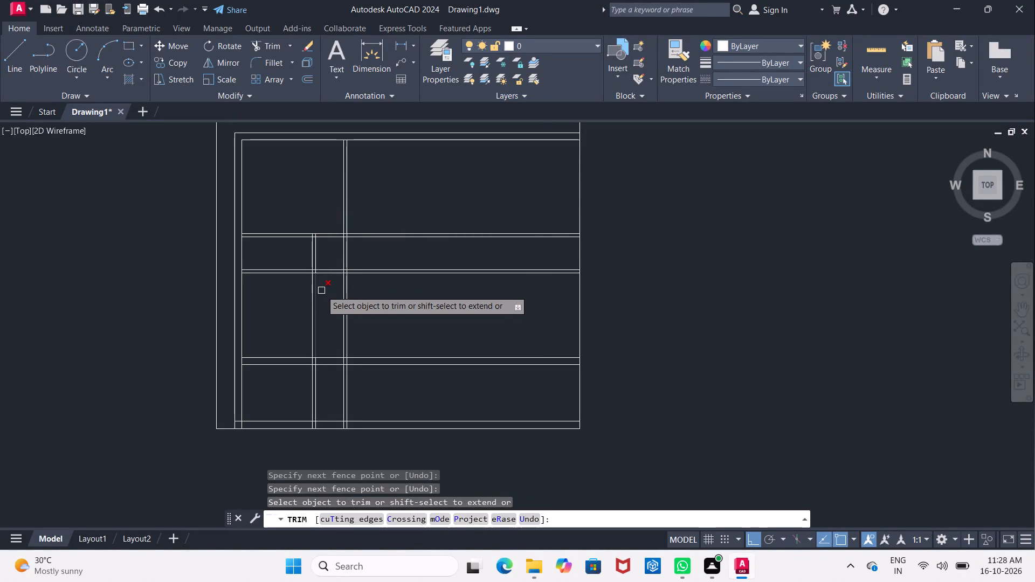
{"action": "middle_click_drag", "start_coordinate": [325, 287], "coordinate": [326, 285]}
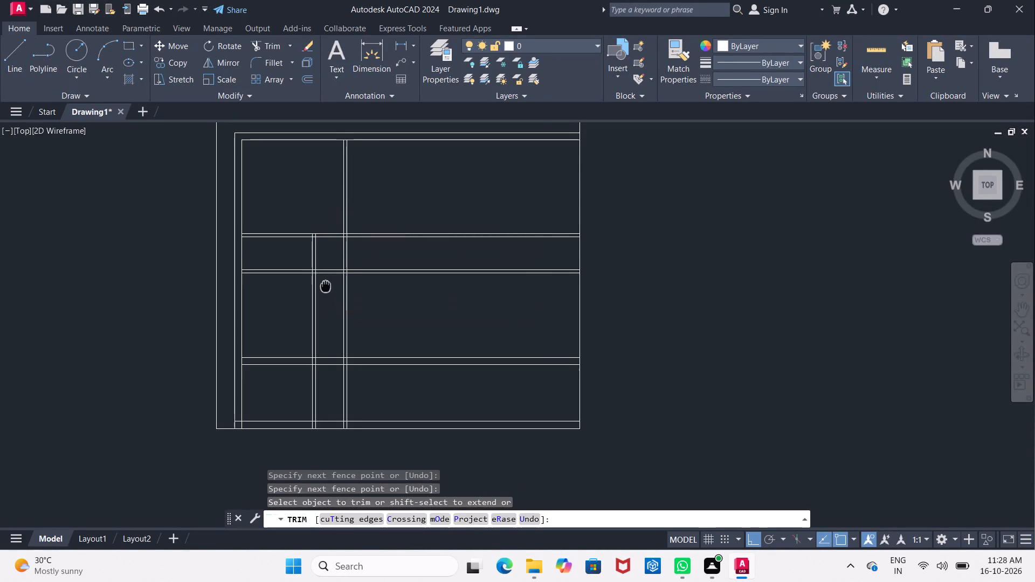
{"action": "middle_click_drag", "start_coordinate": [326, 285], "coordinate": [329, 251]}
{"action": "left_click_drag", "start_coordinate": [293, 252], "coordinate": [323, 293]}
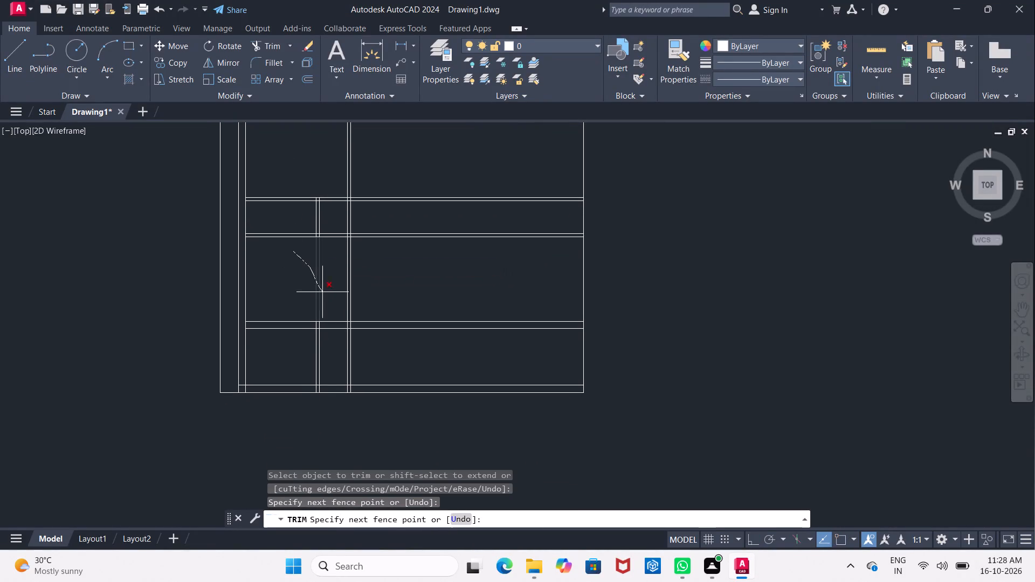
{"action": "left_click_drag", "start_coordinate": [323, 293], "coordinate": [325, 295]}
{"action": "left_click_drag", "start_coordinate": [298, 345], "coordinate": [323, 371]}
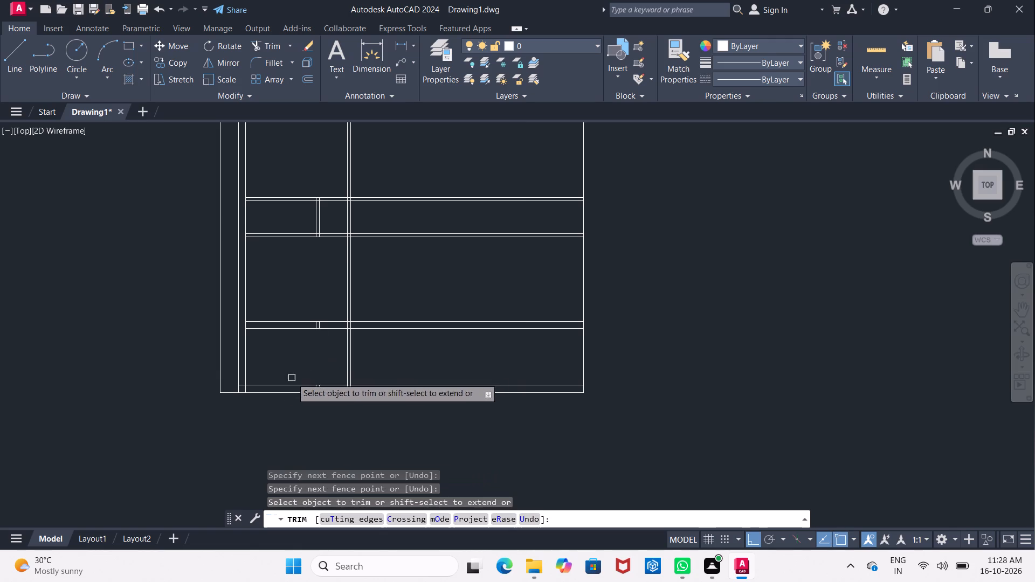
Trim the new partition's leftover stubs inside the lower horizontal wall and the bottom wall.
{"action": "scroll", "coordinate": [323, 323], "scroll_direction": "up", "scroll_amount": 2}
{"action": "left_click", "coordinate": [299, 326]}
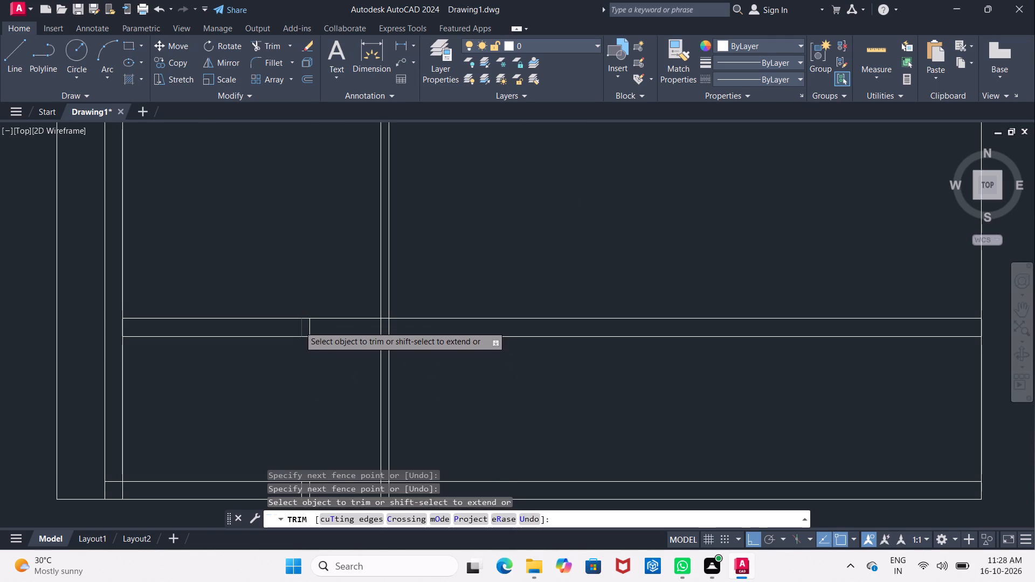
{"action": "left_click", "coordinate": [307, 328]}
{"action": "scroll", "coordinate": [309, 328], "scroll_direction": "down", "scroll_amount": 2}
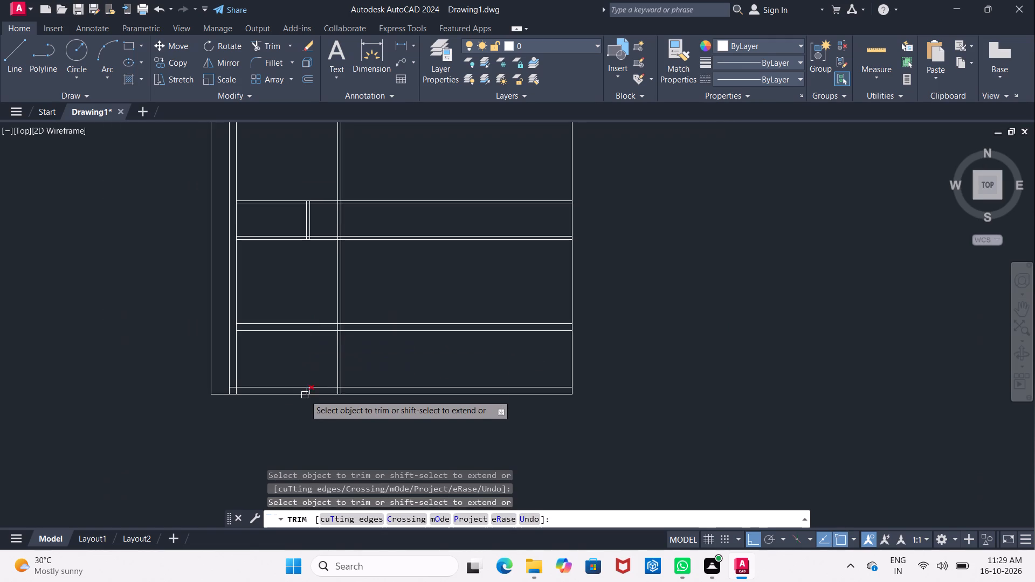
{"action": "scroll", "coordinate": [305, 396], "scroll_direction": "up", "scroll_amount": 3}
{"action": "left_click", "coordinate": [309, 384]}
{"action": "left_click", "coordinate": [307, 383]}
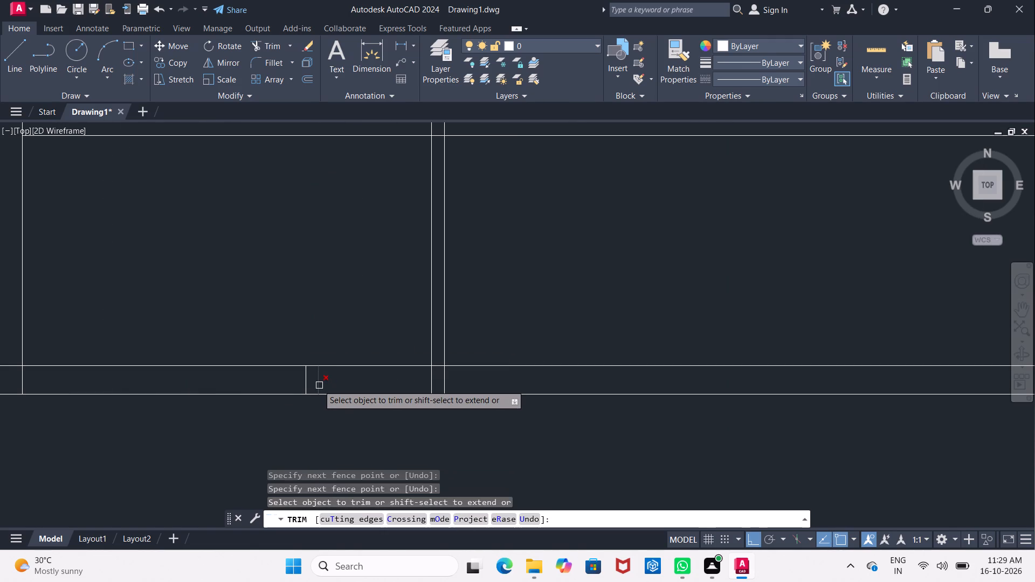
{"action": "left_click", "coordinate": [318, 385]}
{"action": "left_click", "coordinate": [305, 382]}
{"action": "scroll", "coordinate": [308, 381], "scroll_direction": "down", "scroll_amount": 4}
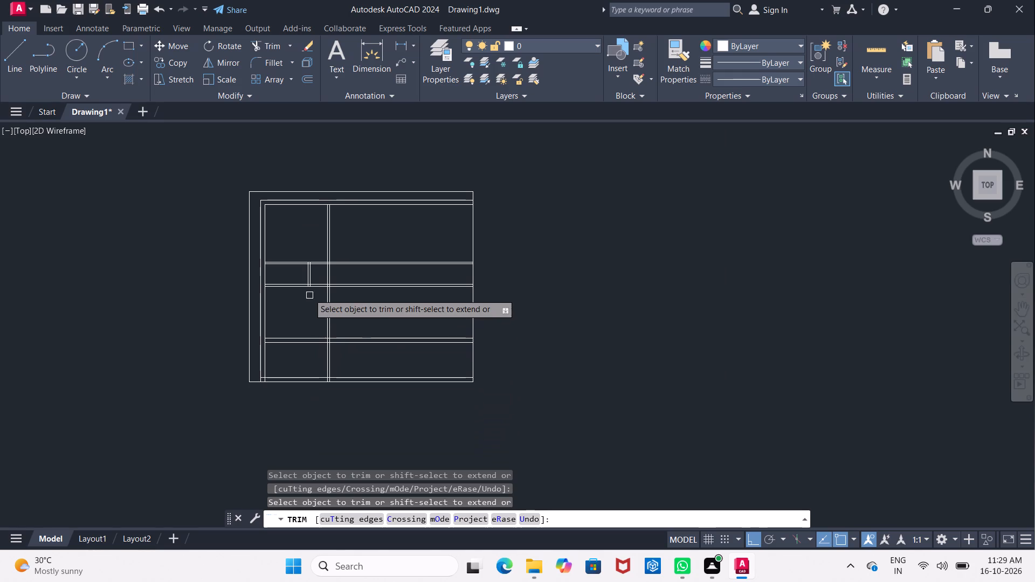
Trim the long vertical partition's two lines where they cross the narrow band between the horizontal partitions.
{"action": "scroll", "coordinate": [299, 233], "scroll_direction": "up", "scroll_amount": 1}
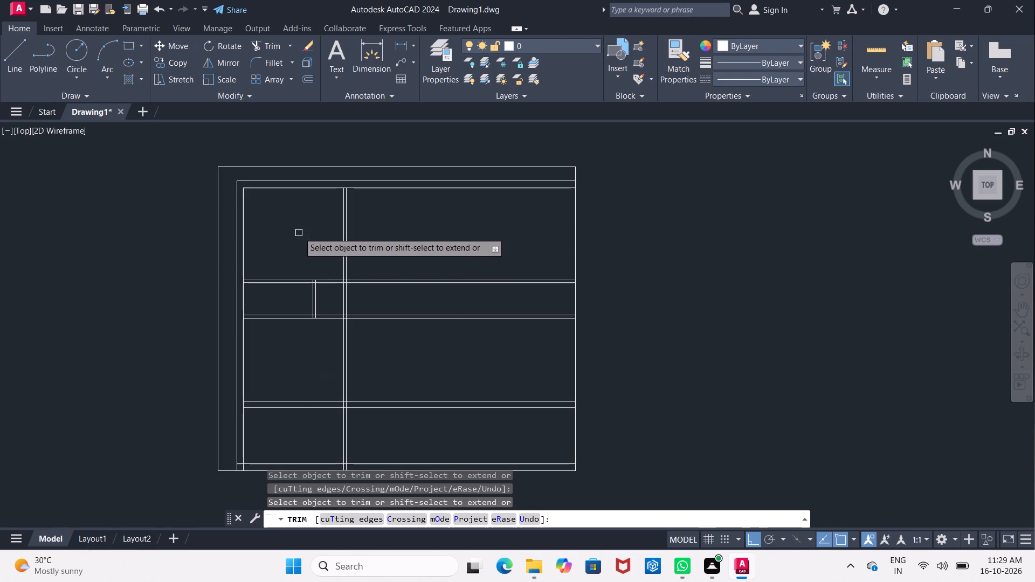
{"action": "middle_click_drag", "start_coordinate": [313, 249], "coordinate": [318, 209]}
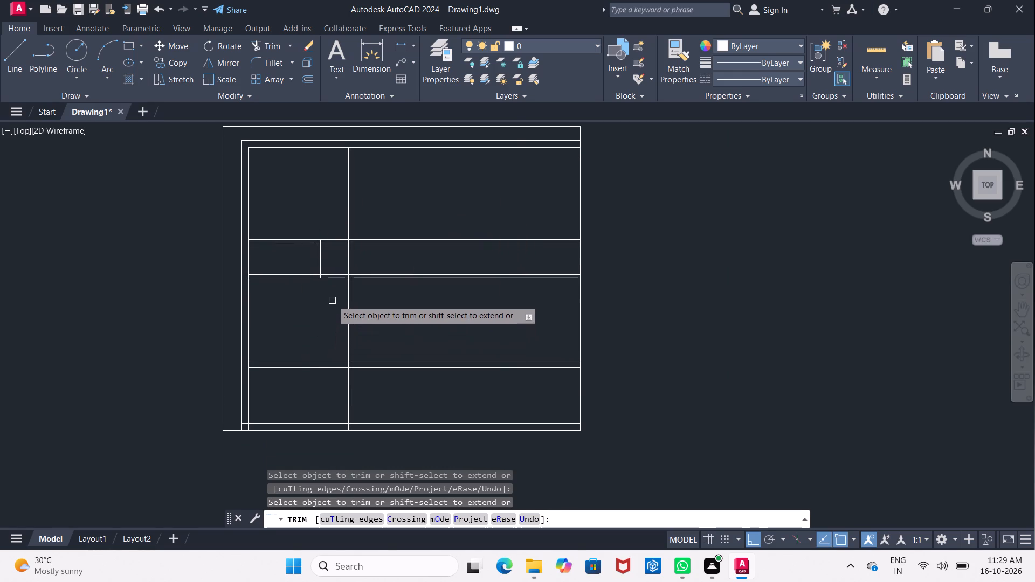
{"action": "scroll", "coordinate": [329, 289], "scroll_direction": "up", "scroll_amount": 2}
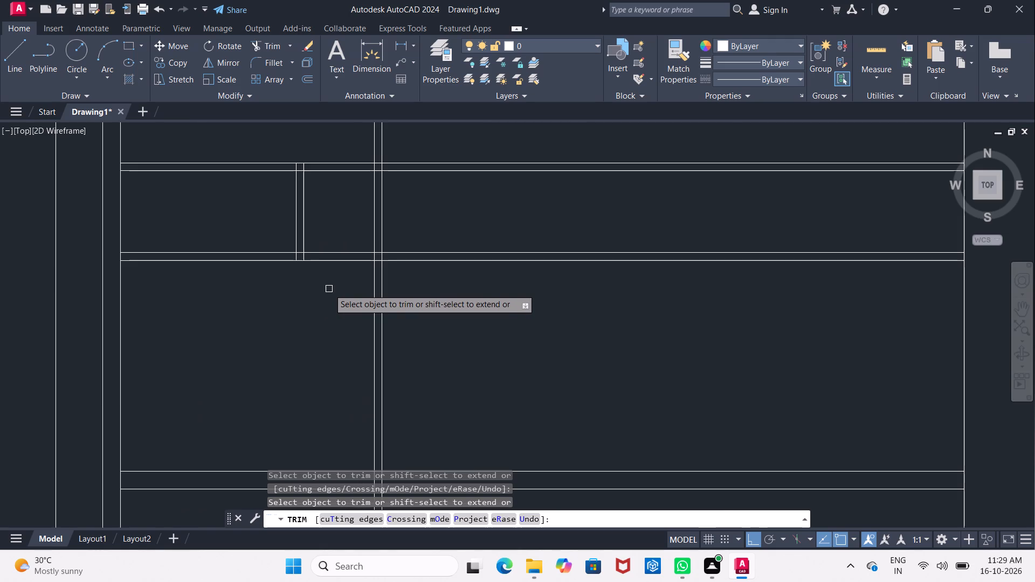
{"action": "middle_click_drag", "start_coordinate": [329, 289], "coordinate": [323, 309]}
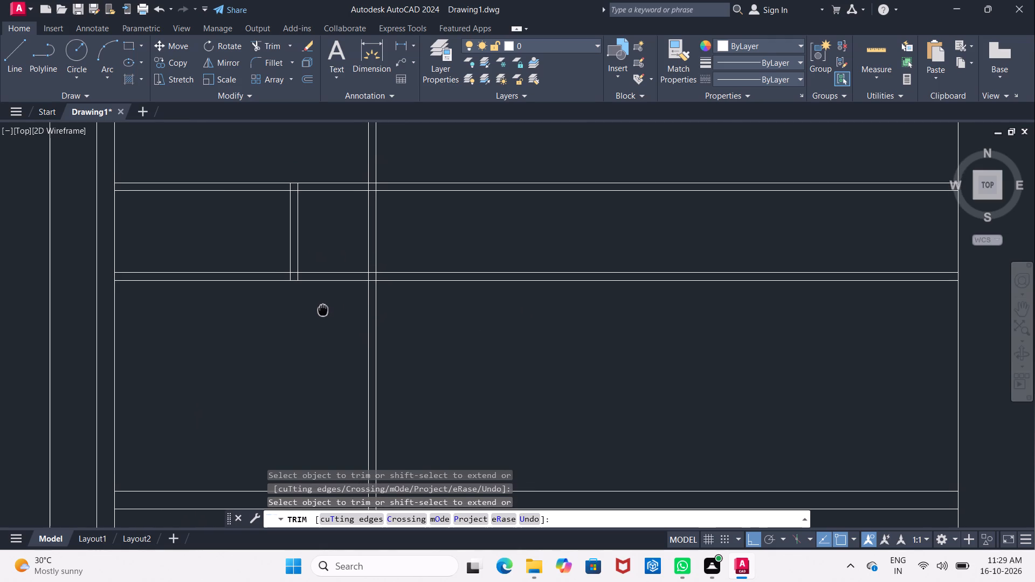
{"action": "middle_click_drag", "start_coordinate": [323, 309], "coordinate": [320, 317]}
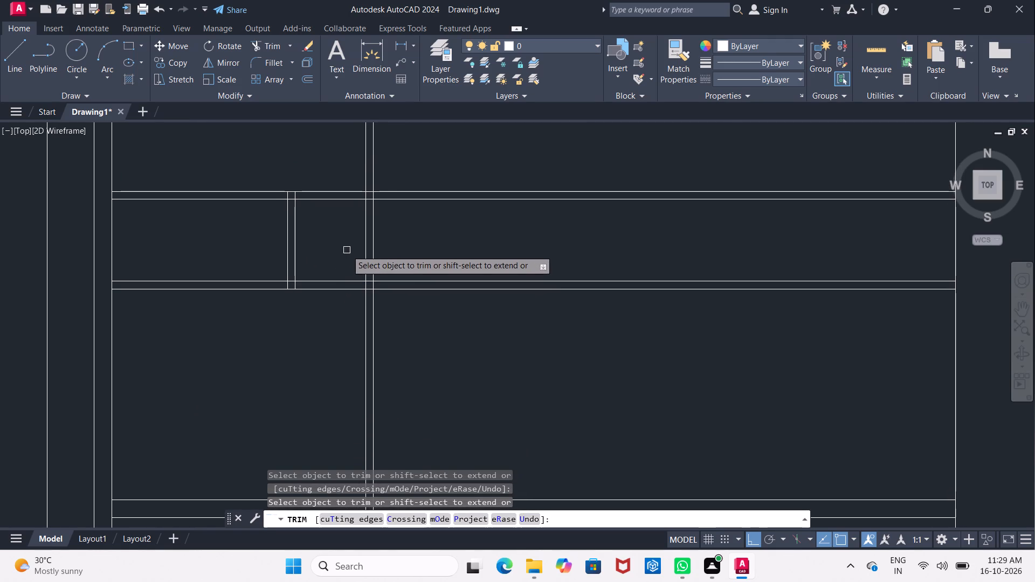
{"action": "left_click_drag", "start_coordinate": [343, 229], "coordinate": [390, 247]}
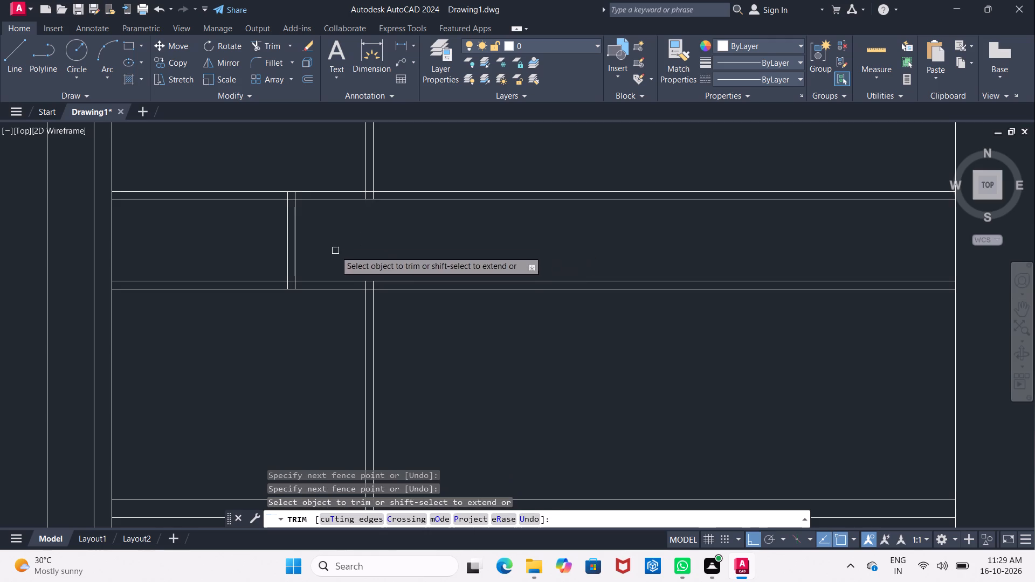
Trim both horizontal partitions between the small room's partition and the long vertical partition to open the passage.
{"action": "left_click_drag", "start_coordinate": [333, 172], "coordinate": [337, 305]}
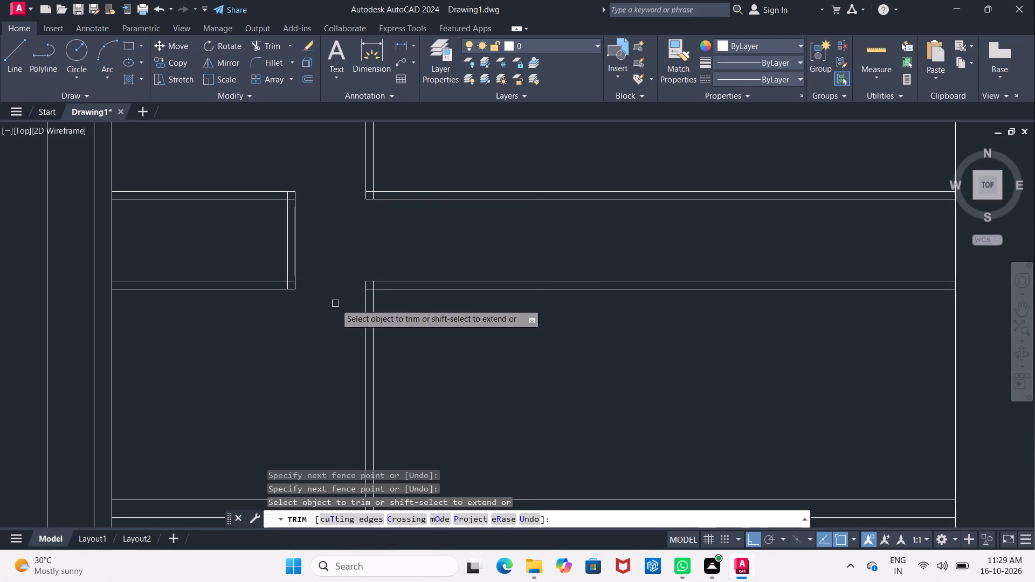
{"action": "scroll", "coordinate": [384, 299], "scroll_direction": "up", "scroll_amount": 1}
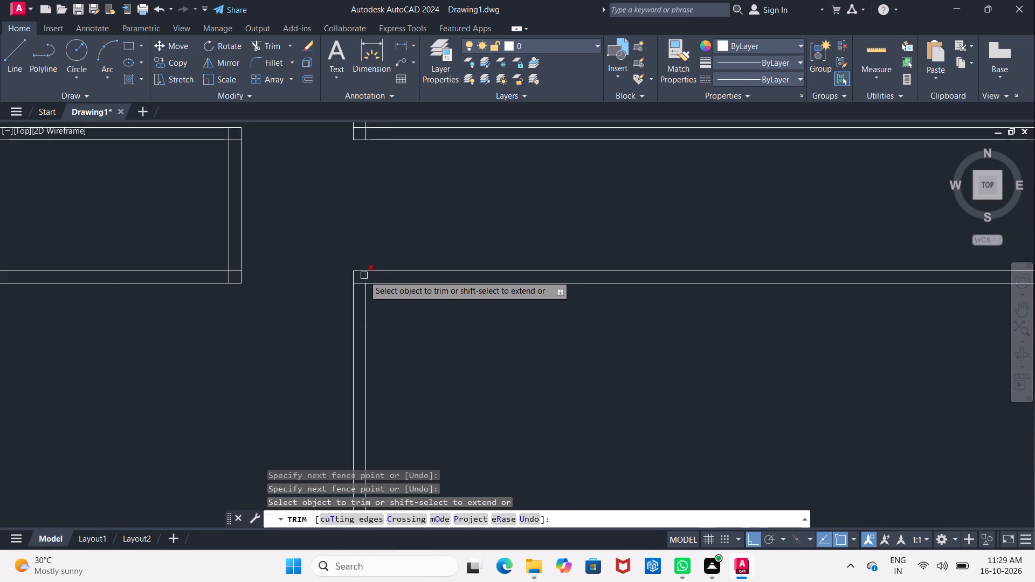
{"action": "scroll", "coordinate": [382, 307], "scroll_direction": "down", "scroll_amount": 2}
{"action": "middle_click_drag", "start_coordinate": [390, 319], "coordinate": [343, 308]}
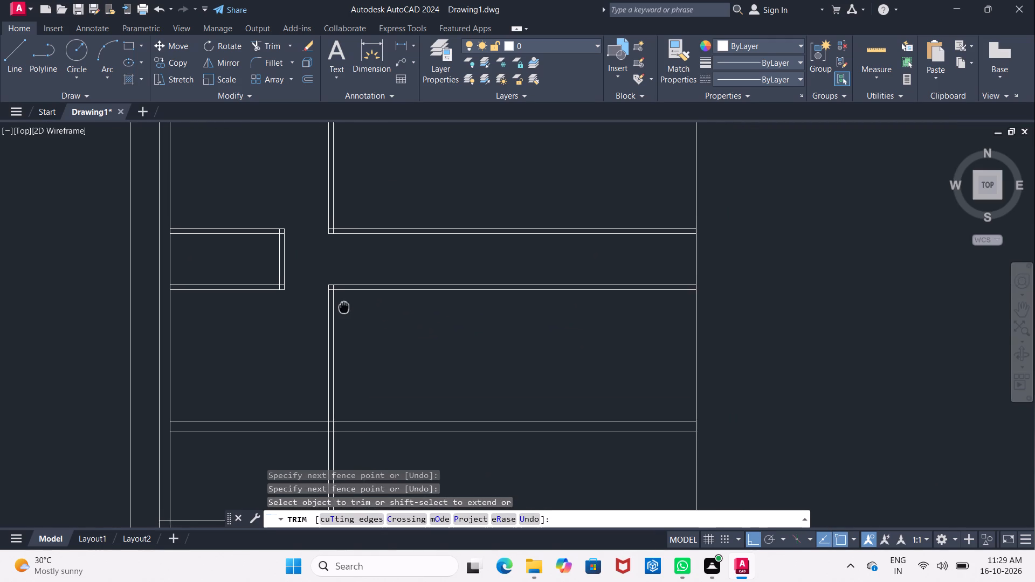
{"action": "middle_click_drag", "start_coordinate": [343, 308], "coordinate": [338, 314]}
{"action": "key", "text": "Escape"}
{"action": "key", "text": "Escape"}
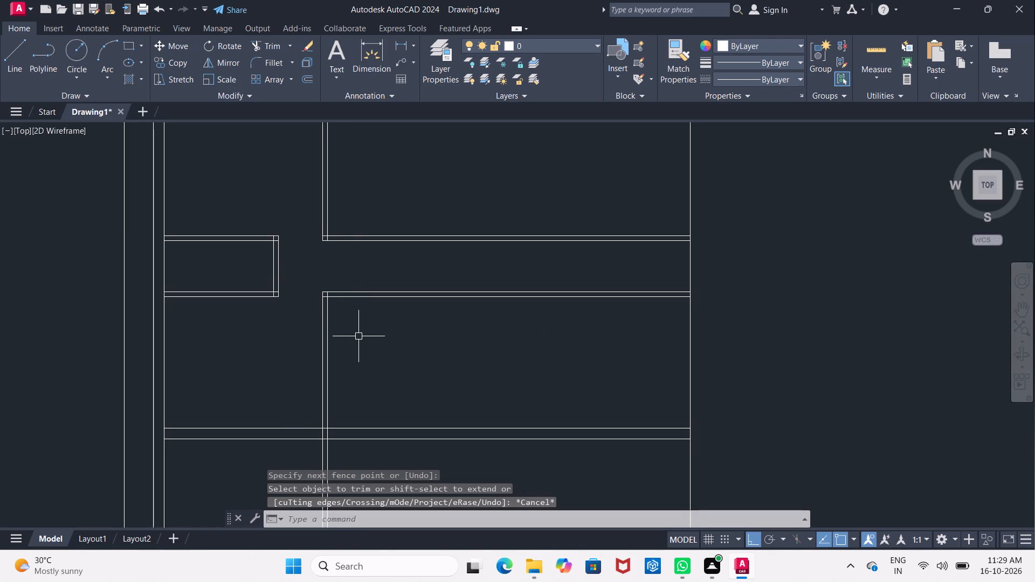
Trim away both horizontal partitions between the long vertical partition and the right outline.
{"action": "key", "text": "t"}
{"action": "key", "text": "r"}
{"action": "left_click", "coordinate": [408, 364]}
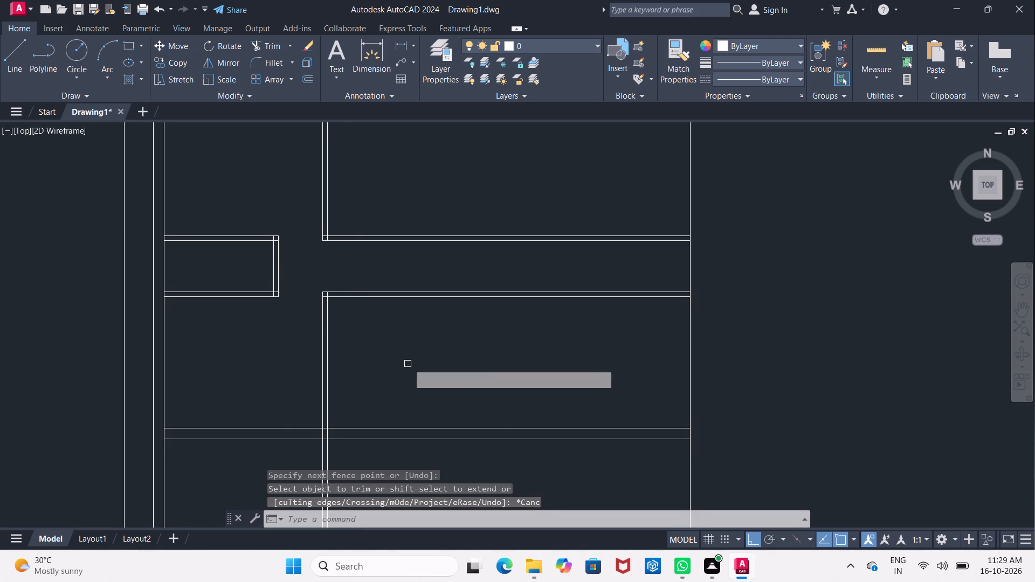
{"action": "left_click_drag", "start_coordinate": [361, 192], "coordinate": [354, 319]}
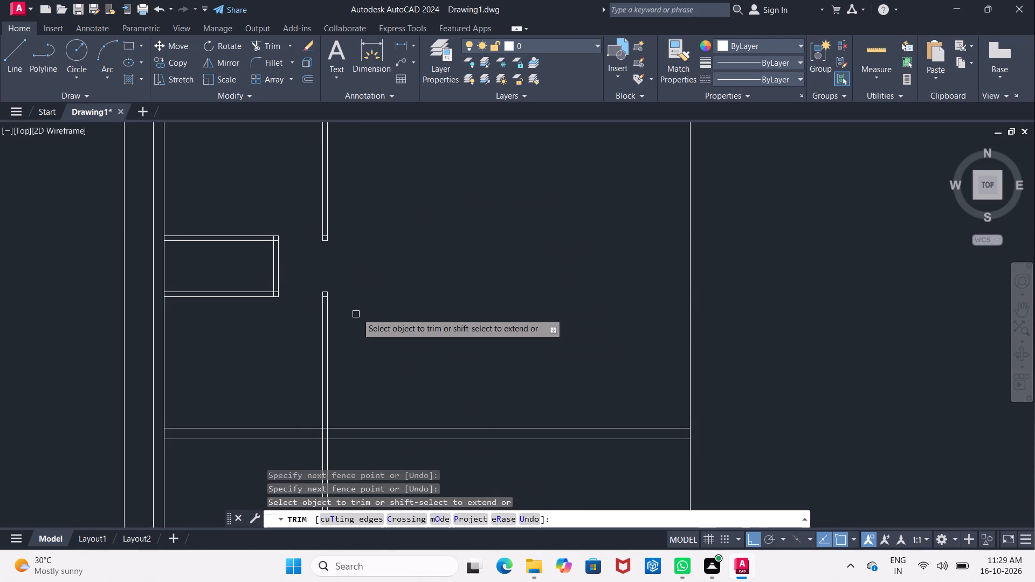
{"action": "middle_click_drag", "start_coordinate": [358, 313], "coordinate": [347, 286]}
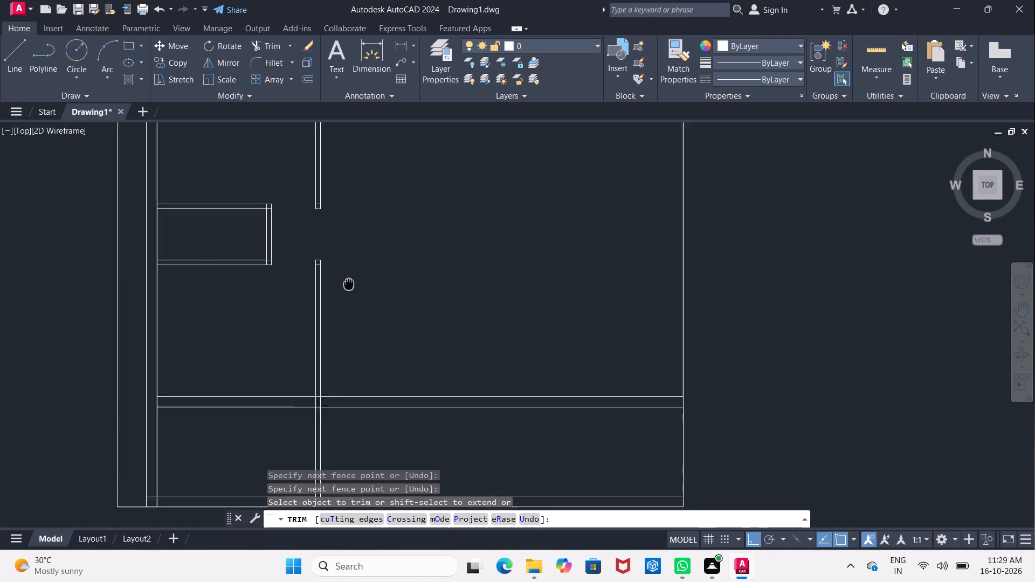
{"action": "middle_click_drag", "start_coordinate": [347, 286], "coordinate": [302, 375]}
{"action": "key", "text": "Escape"}
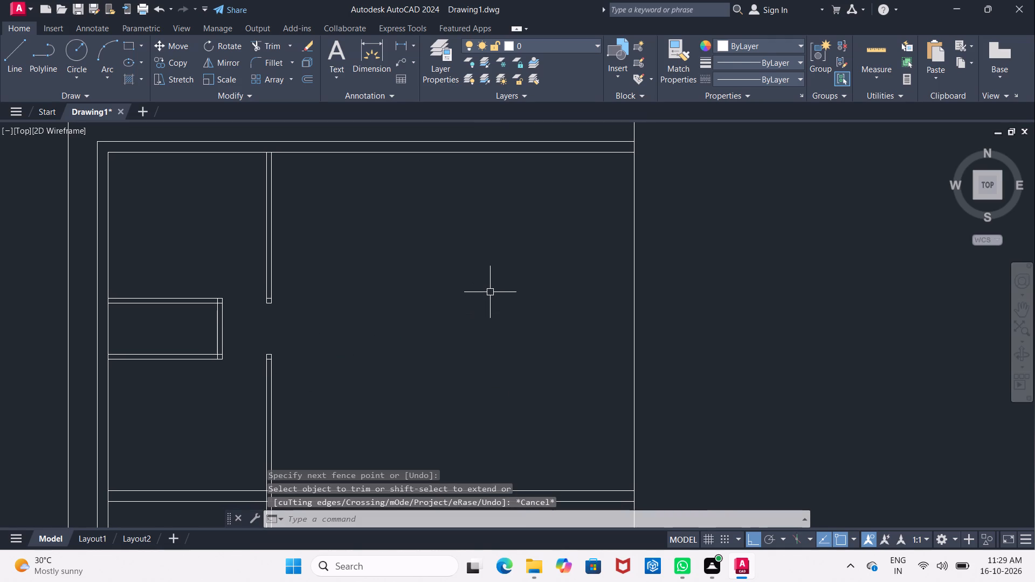
Offset the outline's right vertical line 2' inward to the left.
{"action": "key", "text": "o"}
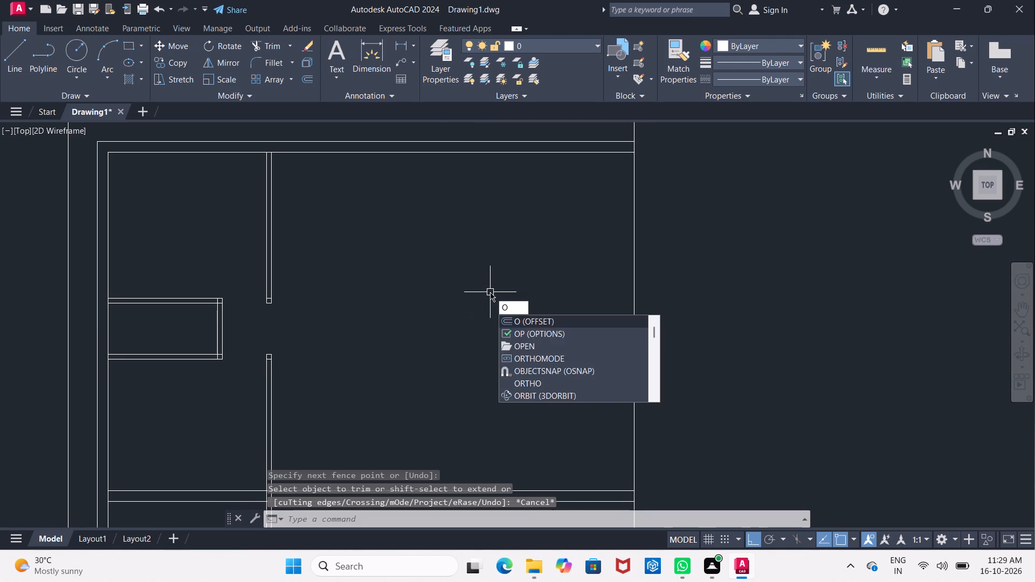
{"action": "key", "text": "Return"}
{"action": "type", "text": "2'"}
{"action": "key", "text": "Return"}
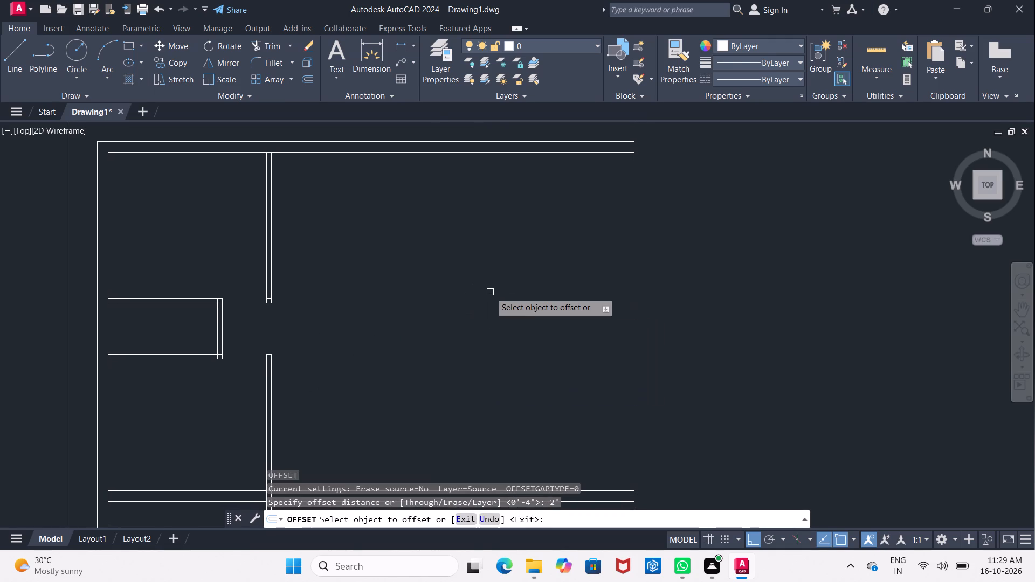
{"action": "scroll", "coordinate": [630, 251], "scroll_direction": "down", "scroll_amount": 2}
{"action": "scroll", "coordinate": [630, 251], "scroll_direction": "up", "scroll_amount": 1}
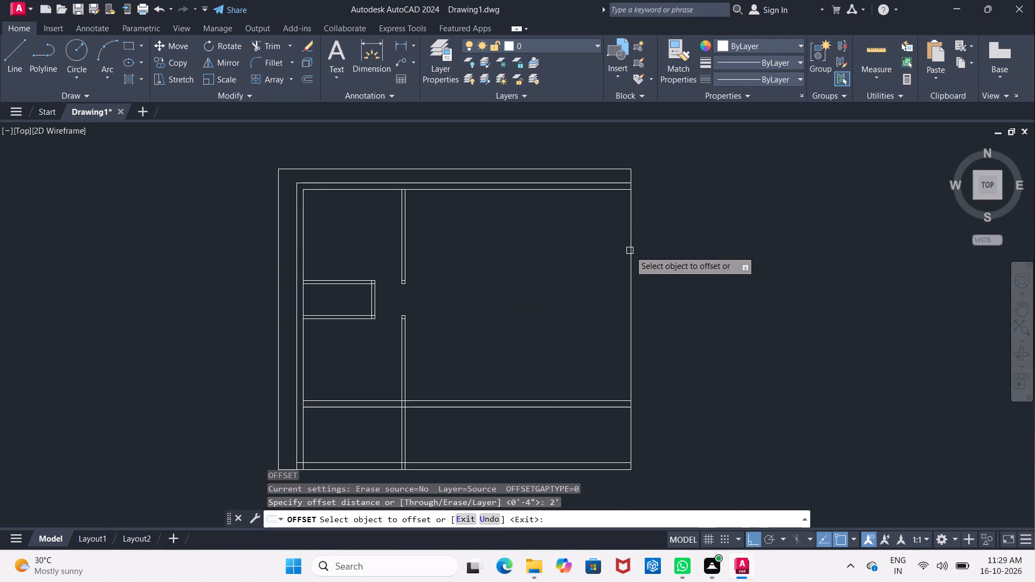
{"action": "left_click", "coordinate": [630, 251]}
{"action": "left_click", "coordinate": [602, 258]}
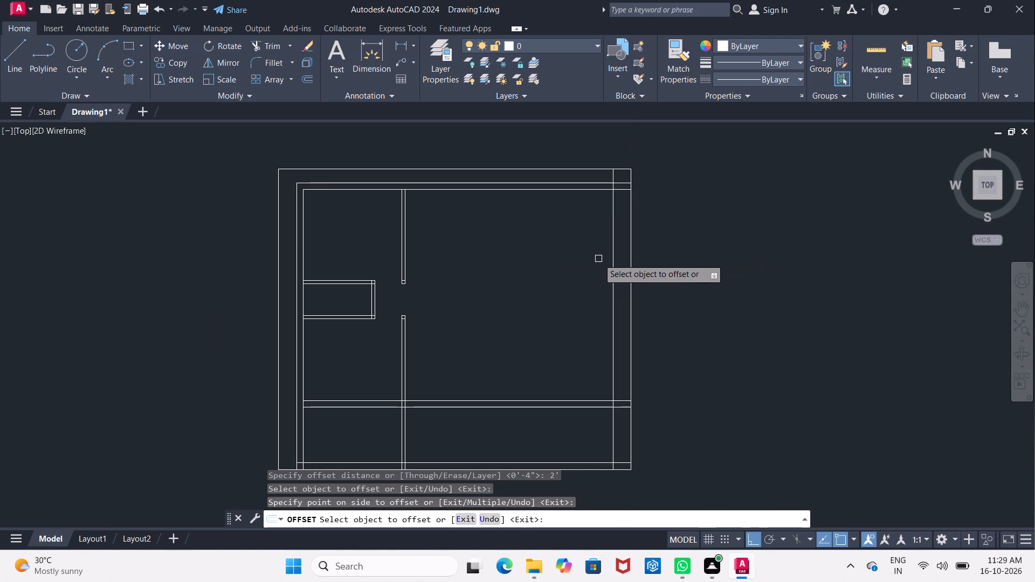
Trim all horizontal wall lines in the strip between the new 2' offset line and the outline's right edge.
{"action": "key", "text": "Escape"}
{"action": "type", "text": "TR"}
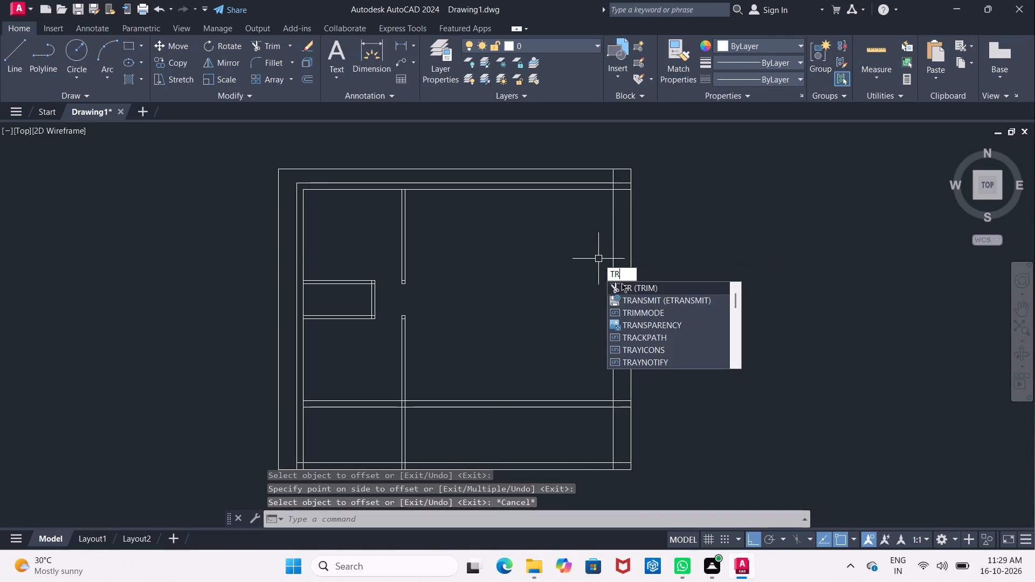
{"action": "left_click", "coordinate": [622, 283]}
{"action": "left_click", "coordinate": [623, 183]}
{"action": "left_click", "coordinate": [623, 191]}
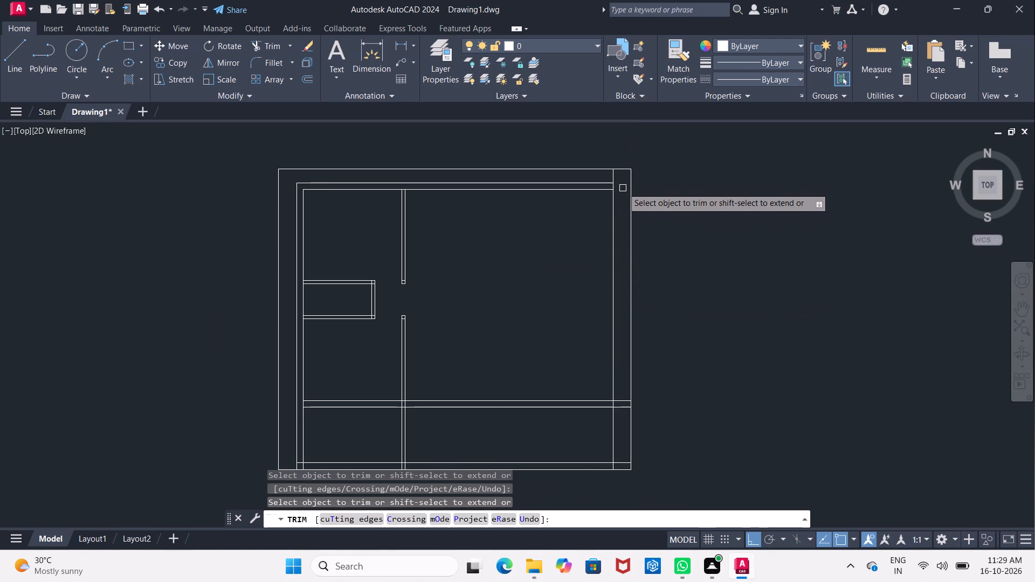
{"action": "left_click", "coordinate": [623, 188]}
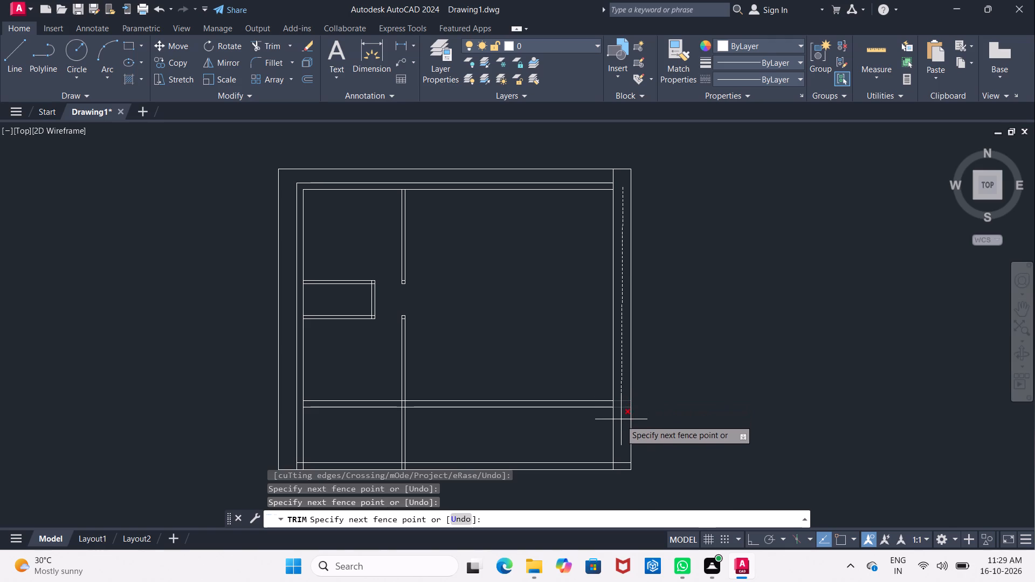
{"action": "left_click", "coordinate": [620, 465]}
Offset the vertical line 2' inside the right outline by 9" to the left to form the right wall.
{"action": "scroll", "coordinate": [619, 410], "scroll_direction": "up", "scroll_amount": 1}
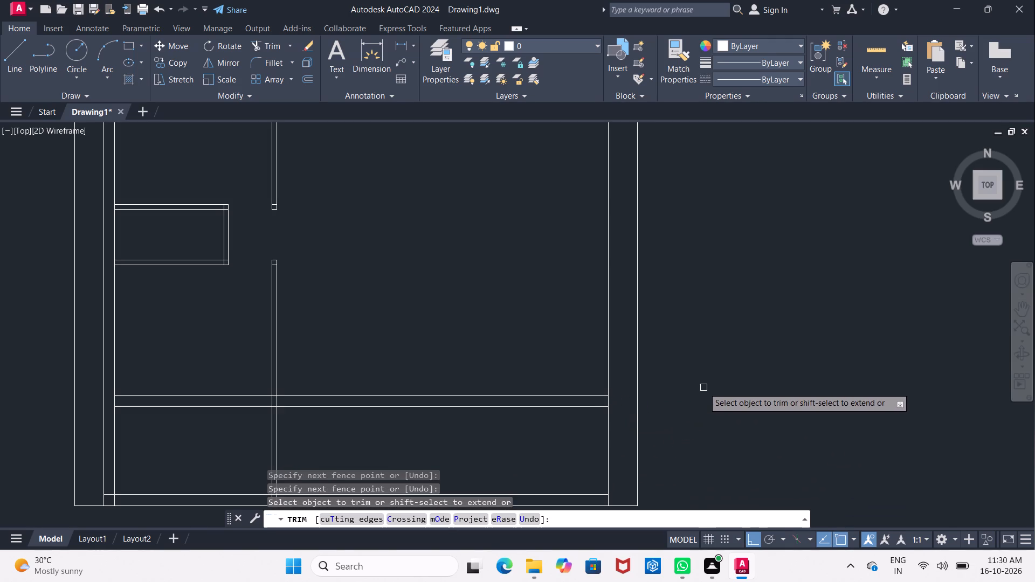
{"action": "key", "text": "Escape"}
{"action": "key", "text": "o"}
{"action": "key", "text": "Return"}
{"action": "type", "text": "9\""}
{"action": "key", "text": "Return"}
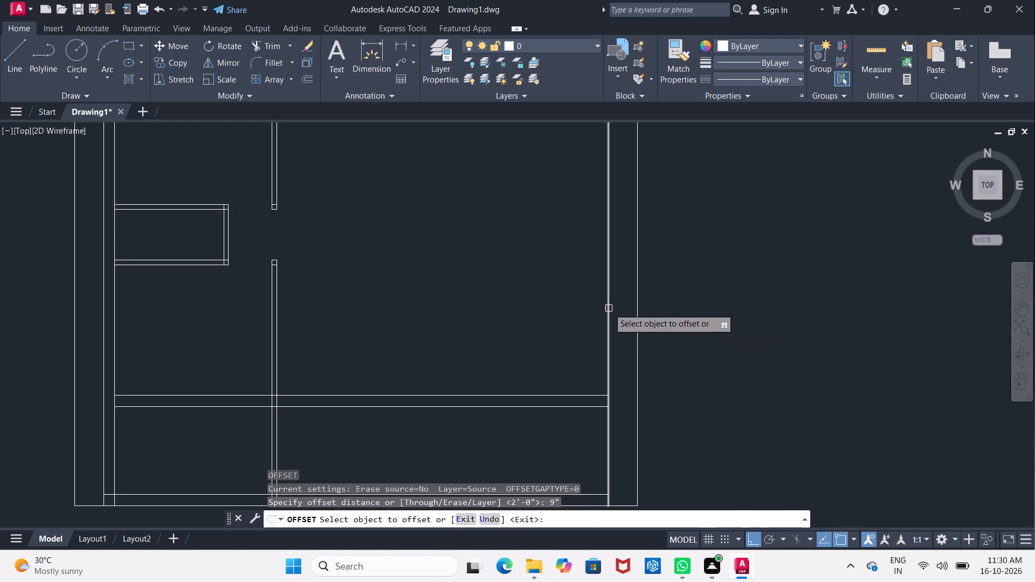
{"action": "left_click", "coordinate": [609, 308]}
{"action": "left_click", "coordinate": [552, 322]}
{"action": "scroll", "coordinate": [558, 323], "scroll_direction": "down", "scroll_amount": 1}
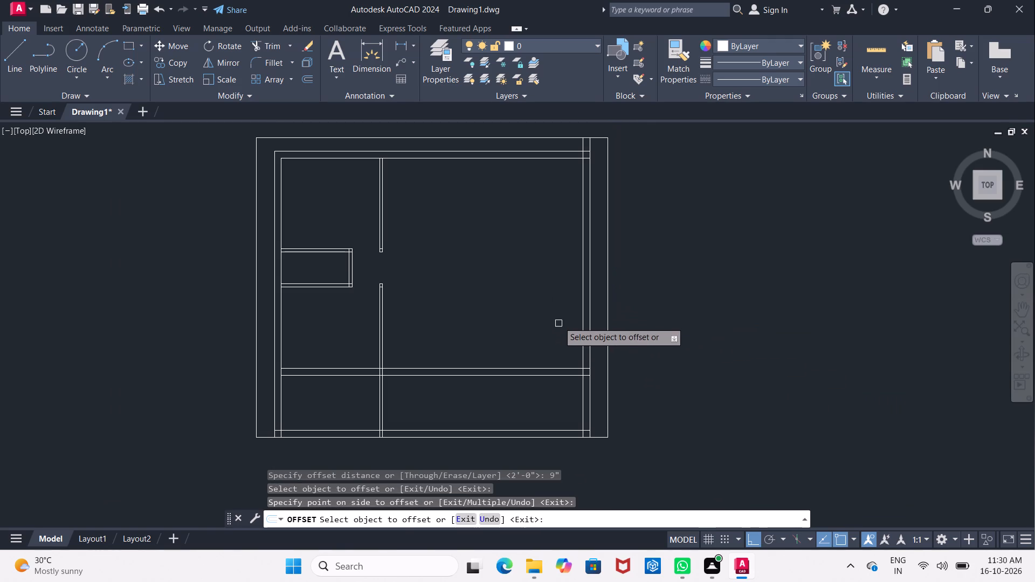
{"action": "middle_click_drag", "start_coordinate": [568, 161], "coordinate": [523, 236]}
{"action": "scroll", "coordinate": [523, 236], "scroll_direction": "down", "scroll_amount": 1}
{"action": "key", "text": "Escape"}
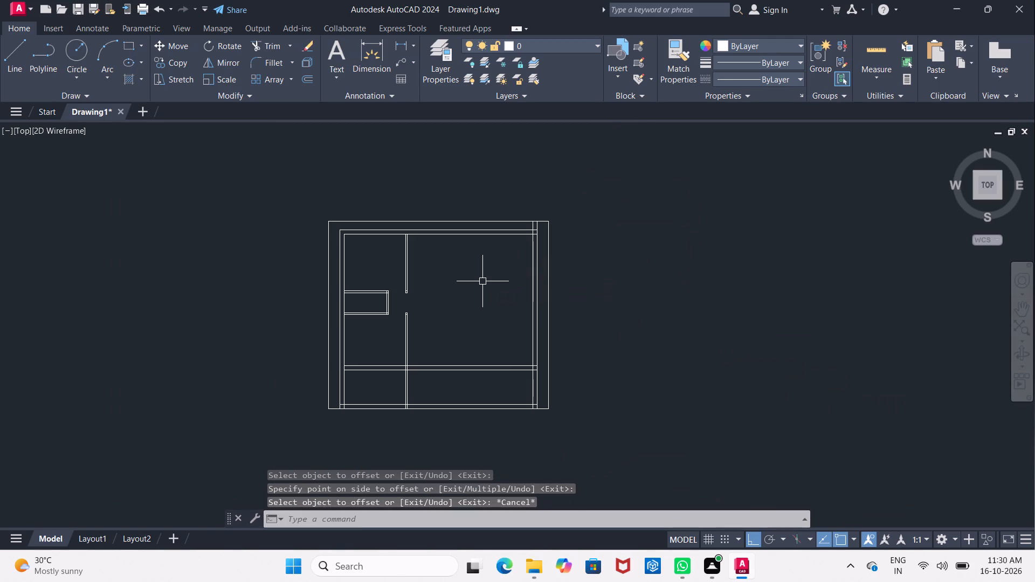
Trim both right wall lines where they extend above the top wall's outer line.
{"action": "key", "text": "t"}
{"action": "key", "text": "r"}
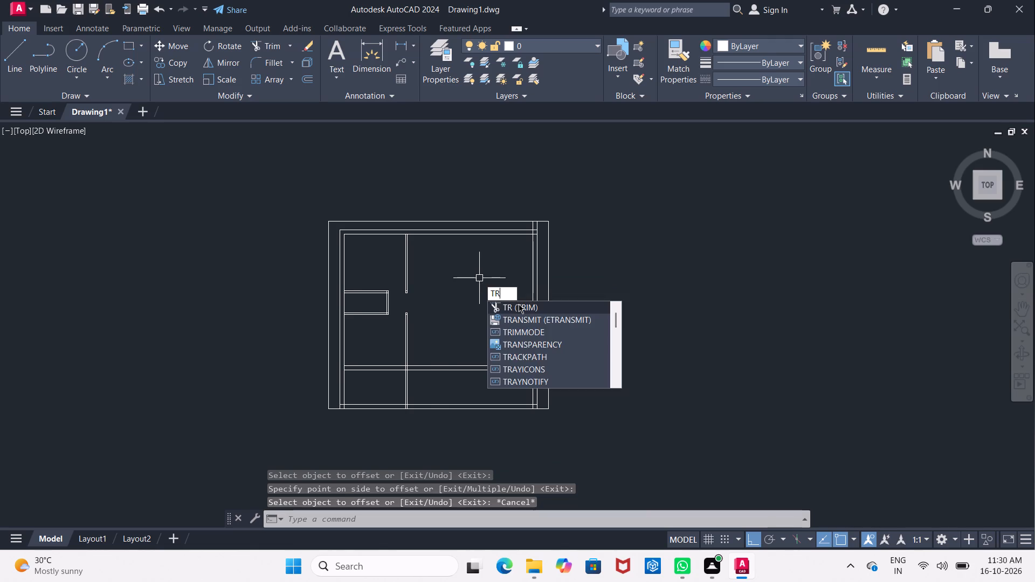
{"action": "left_click", "coordinate": [519, 304]}
{"action": "scroll", "coordinate": [532, 226], "scroll_direction": "up", "scroll_amount": 3}
{"action": "left_click", "coordinate": [530, 226]}
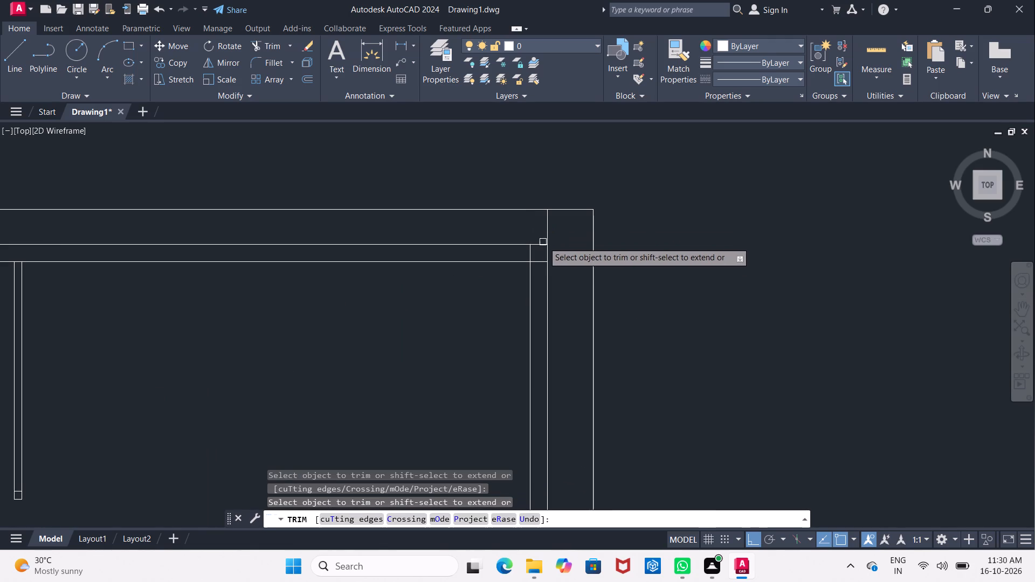
{"action": "left_click", "coordinate": [546, 232]}
Trim away the bottom inner horizontal line from the long vertical partition through the right wall's thickness.
{"action": "scroll", "coordinate": [548, 232], "scroll_direction": "down", "scroll_amount": 3}
{"action": "scroll", "coordinate": [543, 418], "scroll_direction": "up", "scroll_amount": 1}
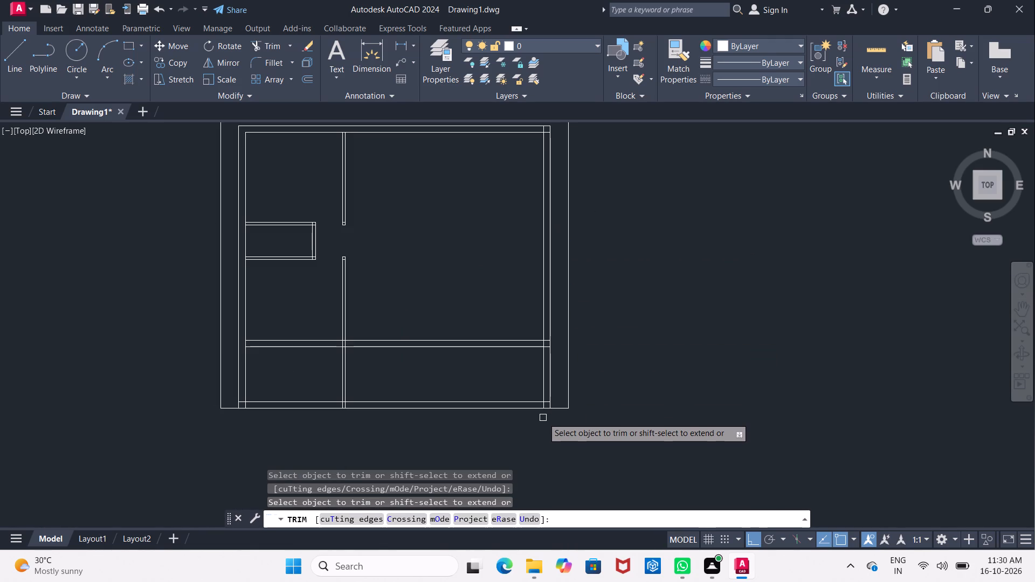
{"action": "scroll", "coordinate": [543, 418], "scroll_direction": "up", "scroll_amount": 1}
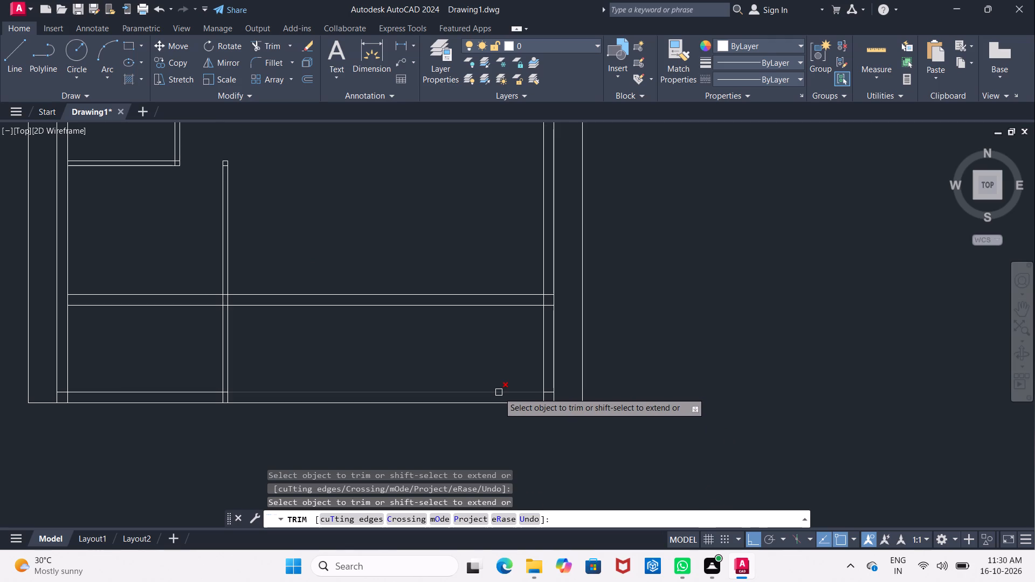
{"action": "left_click", "coordinate": [499, 392]}
{"action": "scroll", "coordinate": [543, 397], "scroll_direction": "up", "scroll_amount": 2}
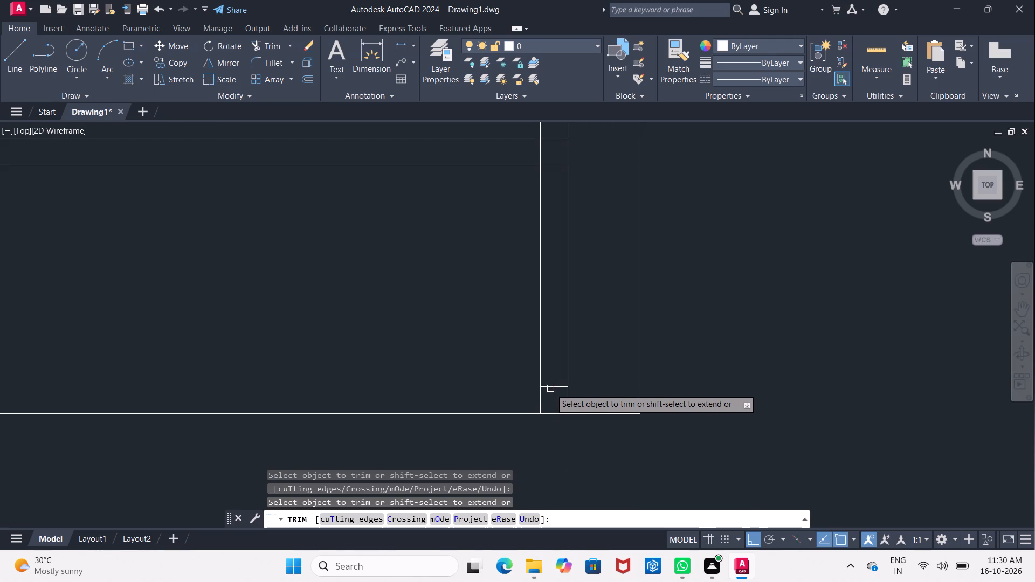
{"action": "left_click", "coordinate": [551, 387]}
{"action": "scroll", "coordinate": [551, 387], "scroll_direction": "down", "scroll_amount": 2}
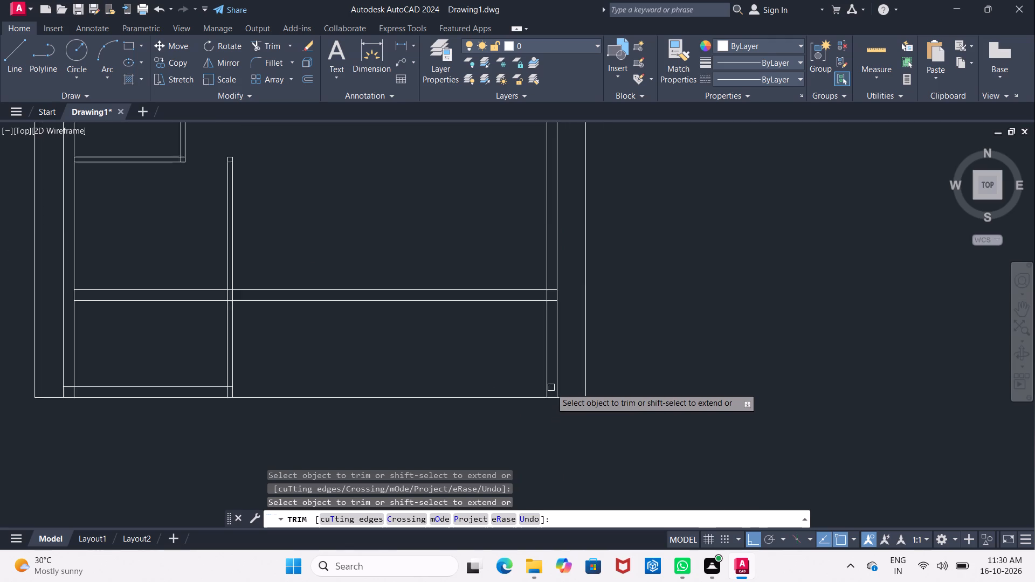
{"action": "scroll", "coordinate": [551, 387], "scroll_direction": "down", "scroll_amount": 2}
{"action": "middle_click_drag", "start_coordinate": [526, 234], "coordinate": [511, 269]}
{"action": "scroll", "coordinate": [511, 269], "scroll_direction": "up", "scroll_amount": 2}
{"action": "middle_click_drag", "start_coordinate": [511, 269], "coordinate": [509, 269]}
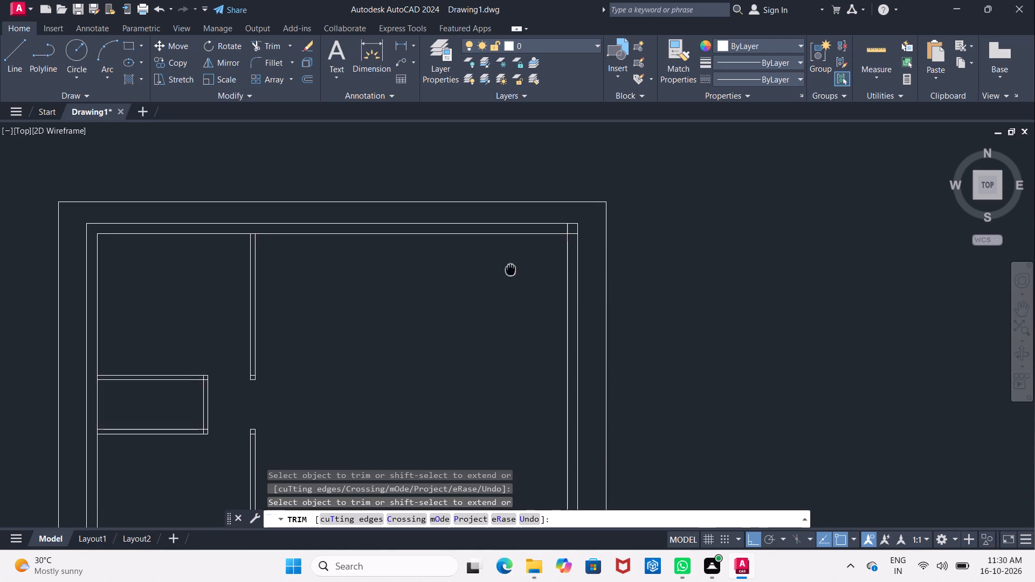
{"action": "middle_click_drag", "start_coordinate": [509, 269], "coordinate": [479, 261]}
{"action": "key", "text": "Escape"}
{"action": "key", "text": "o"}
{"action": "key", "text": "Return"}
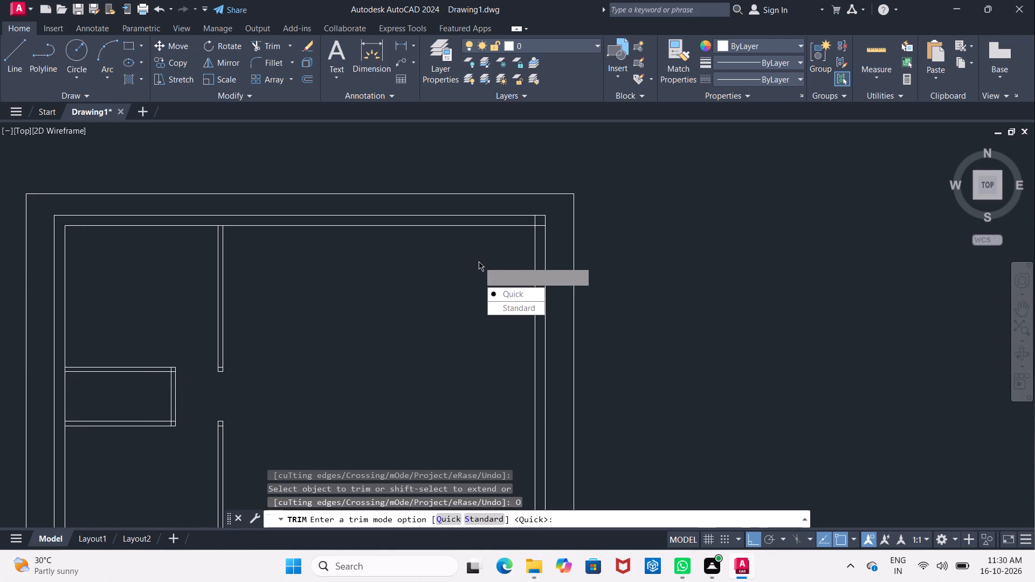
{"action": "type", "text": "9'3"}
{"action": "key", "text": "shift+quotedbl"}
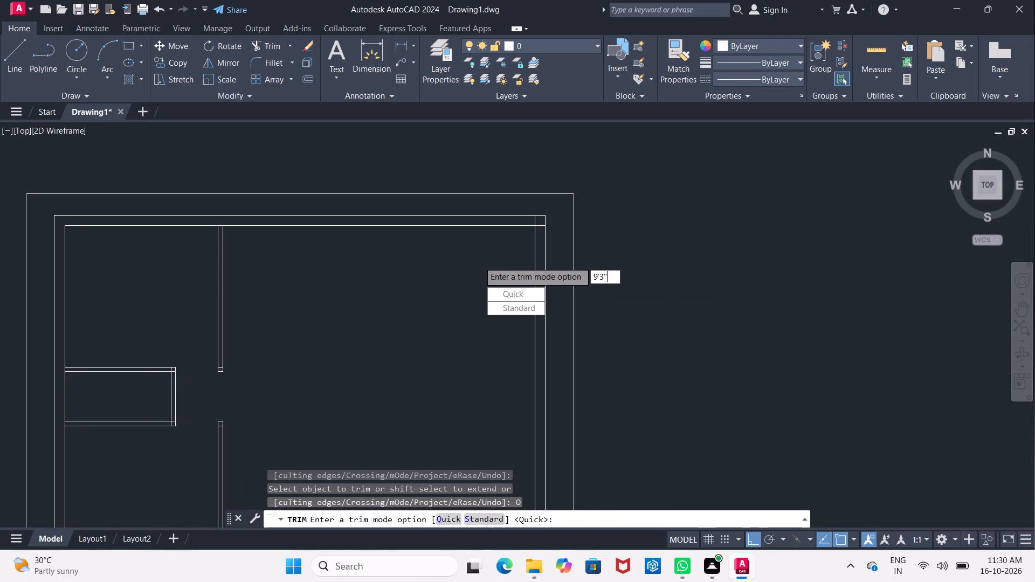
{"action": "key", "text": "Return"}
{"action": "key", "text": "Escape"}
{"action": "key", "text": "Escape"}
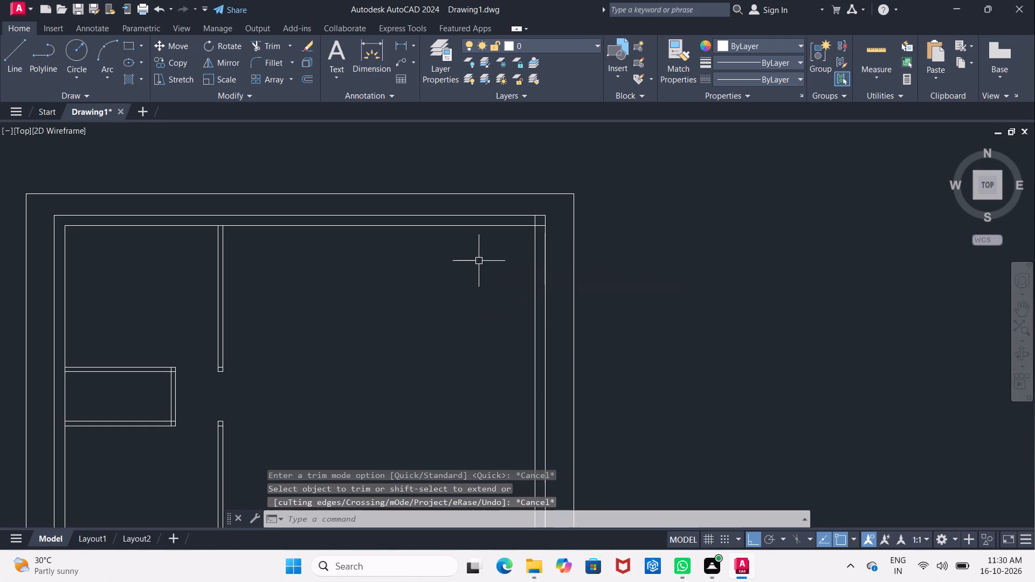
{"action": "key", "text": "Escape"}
Offset the right wall's inner line 9'3" to the left.
{"action": "key", "text": "o"}
{"action": "key", "text": "Return"}
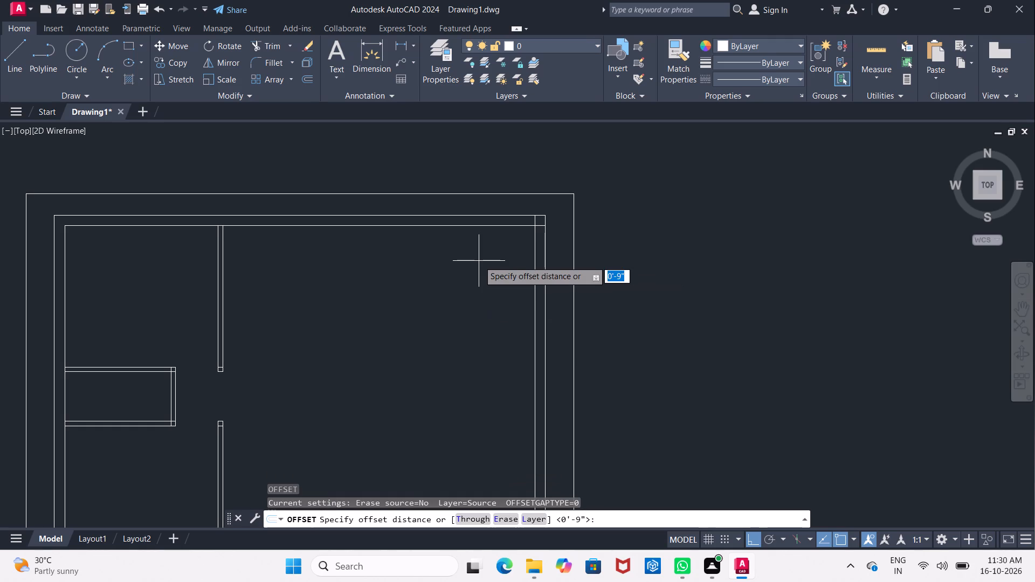
{"action": "type", "text": "9'"}
{"action": "key", "text": "3"}
{"action": "key", "text": "shift+quotedbl"}
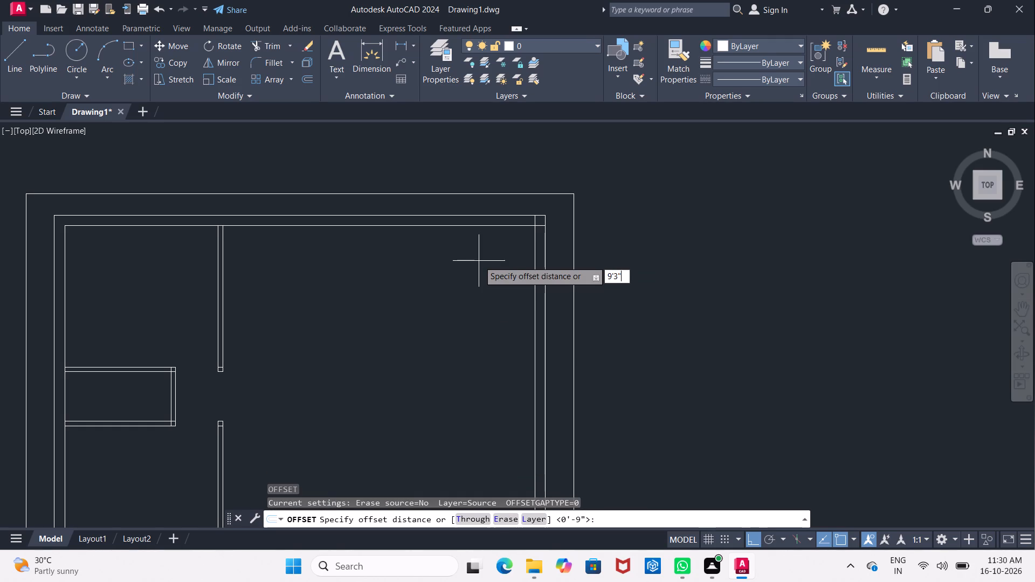
{"action": "key", "text": "Return"}
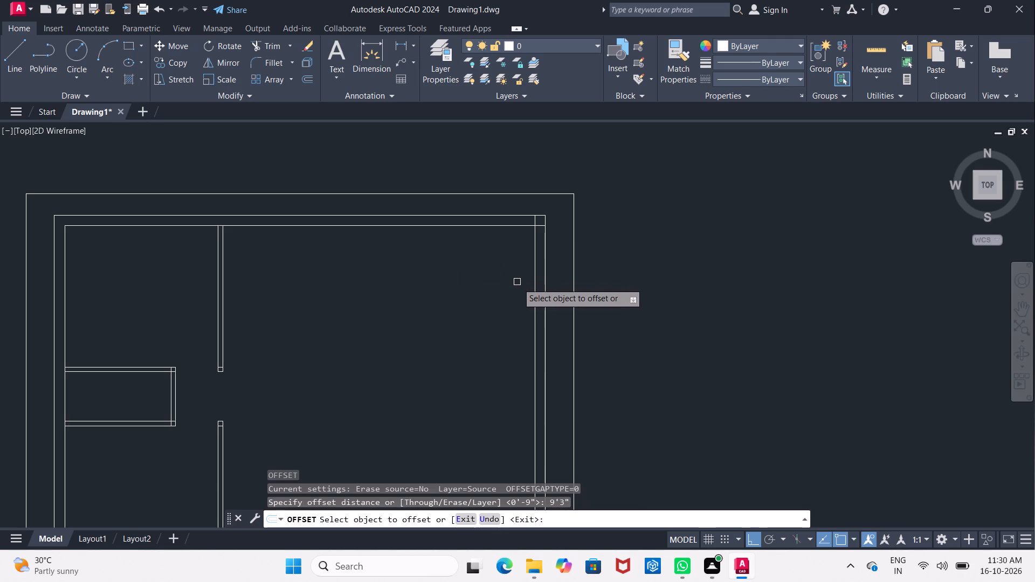
{"action": "left_click", "coordinate": [532, 297]}
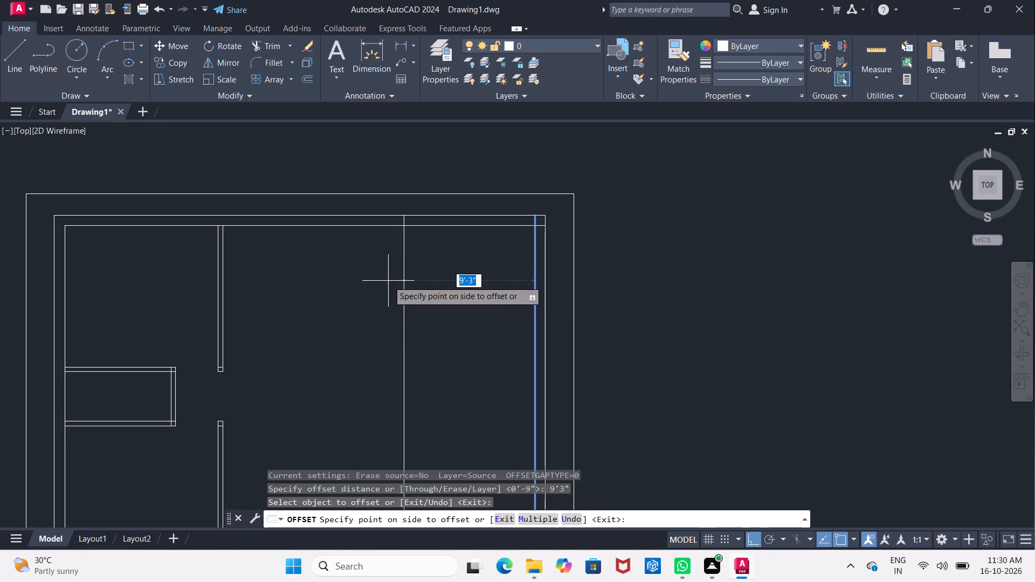
{"action": "left_click", "coordinate": [388, 281]}
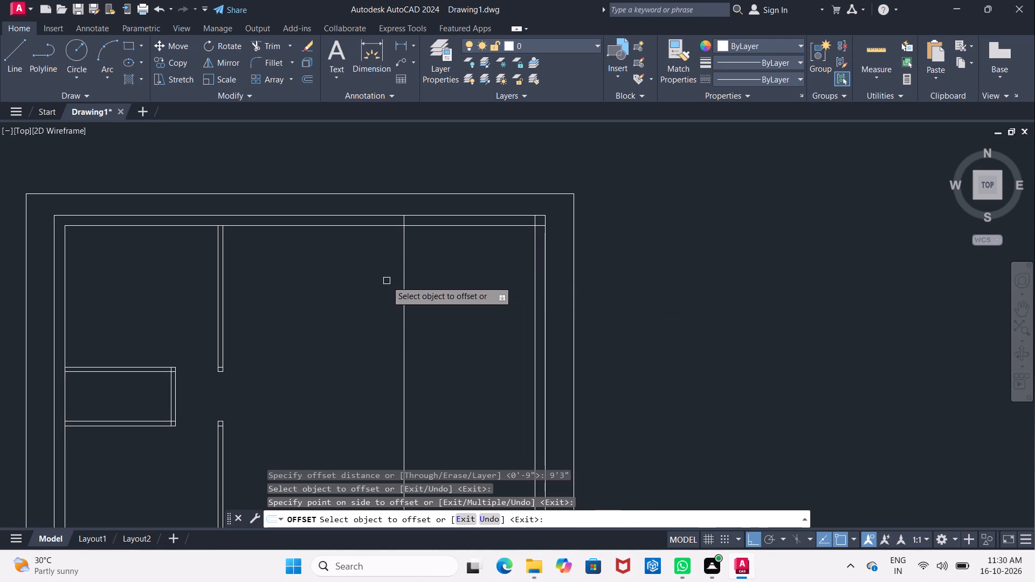
{"action": "key", "text": "Return"}
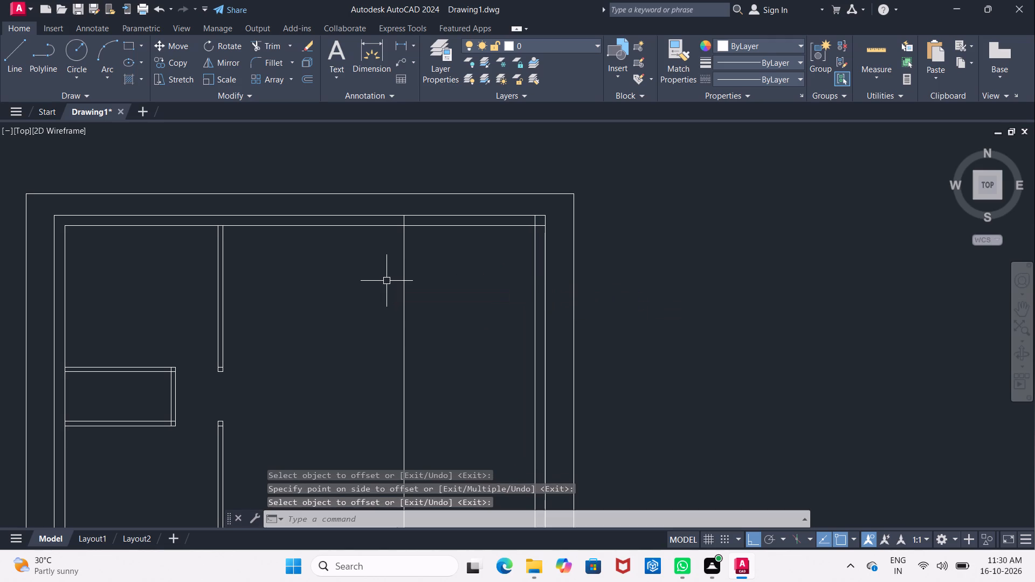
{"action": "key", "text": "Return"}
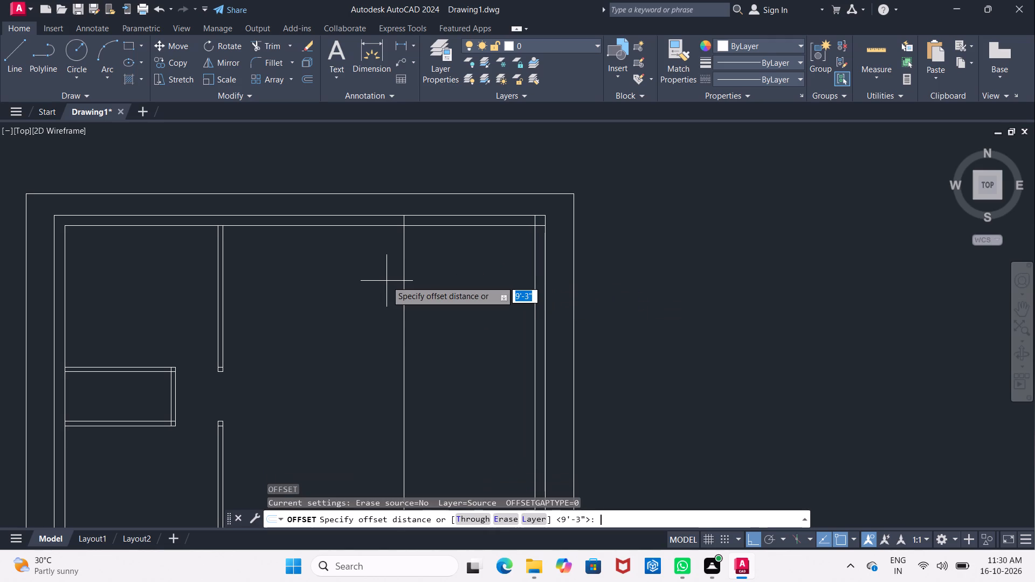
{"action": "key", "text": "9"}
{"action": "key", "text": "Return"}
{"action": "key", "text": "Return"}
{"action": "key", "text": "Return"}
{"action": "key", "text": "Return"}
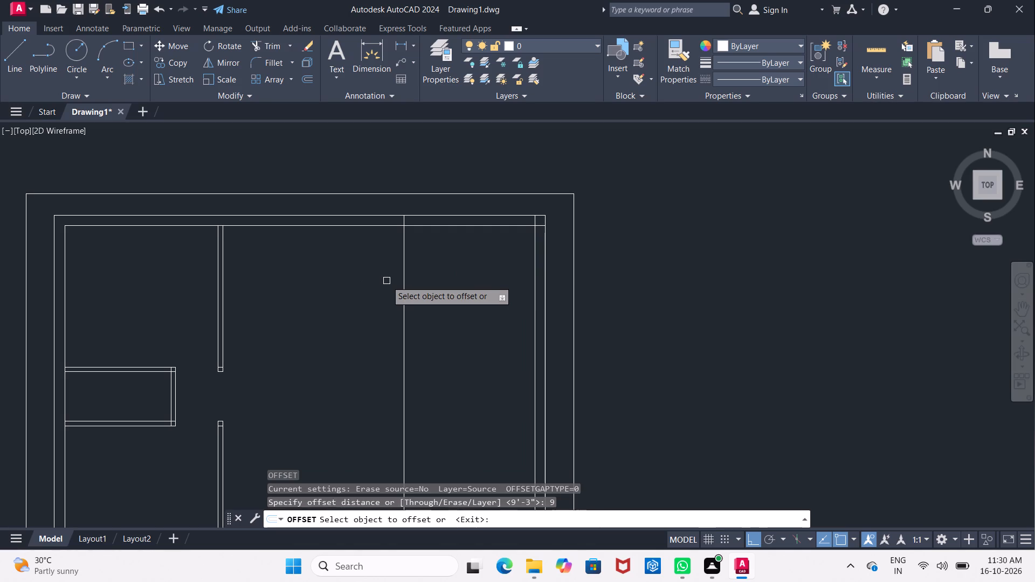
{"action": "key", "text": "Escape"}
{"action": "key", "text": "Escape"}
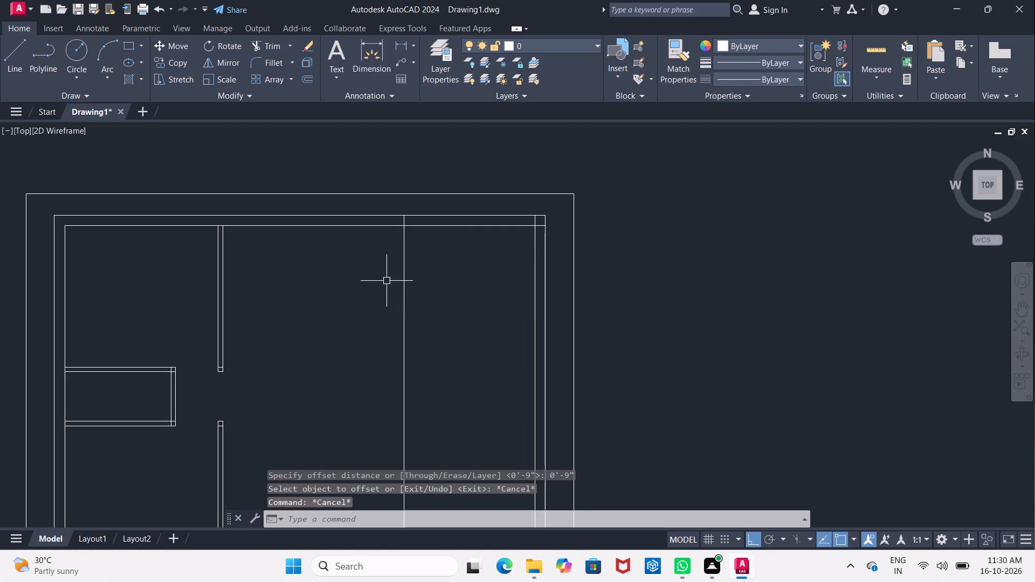
Offset the new vertical line, 9'3" inside the right wall, by 9" to the left to form a second wall.
{"action": "key", "text": "o"}
{"action": "key", "text": "Return"}
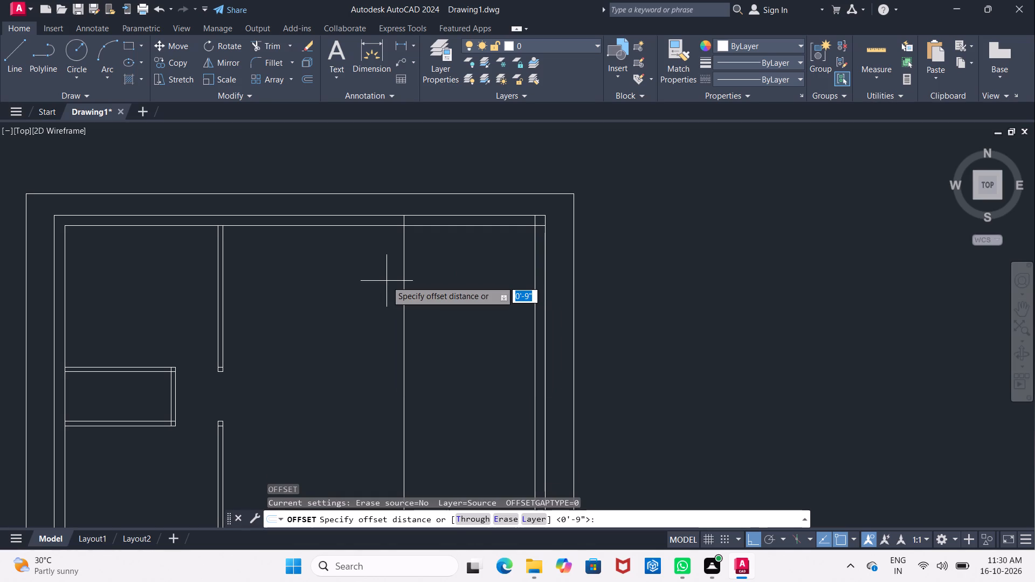
{"action": "key", "text": "9"}
{"action": "key", "text": "shift+quotedbl"}
{"action": "key", "text": "Return"}
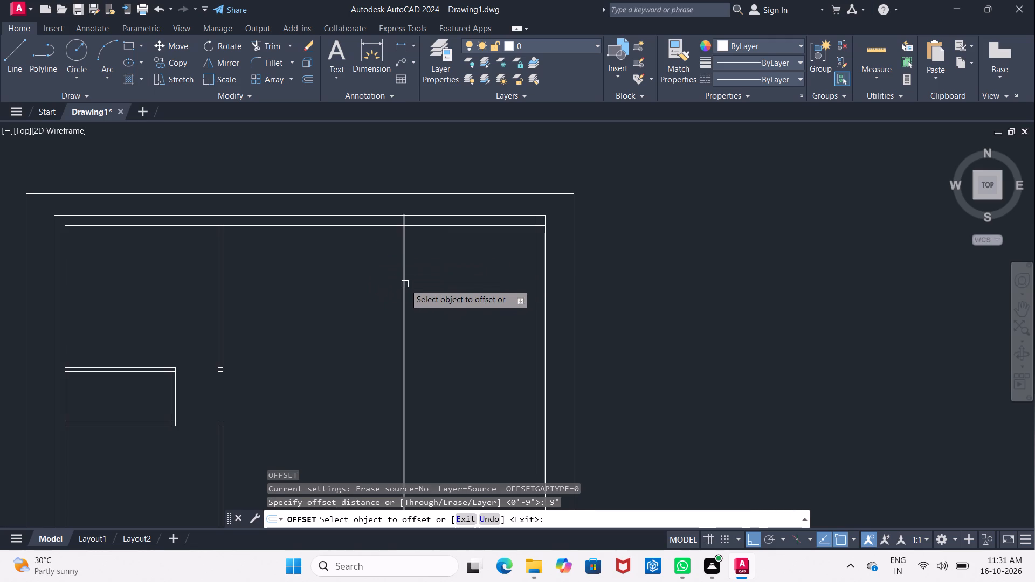
{"action": "left_click", "coordinate": [405, 285]}
{"action": "left_click", "coordinate": [349, 285]}
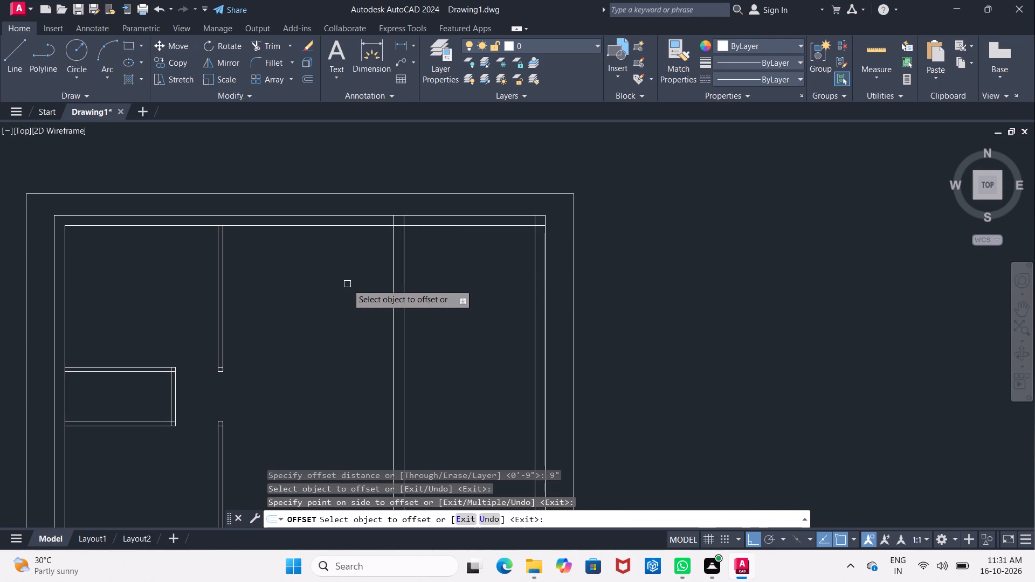
{"action": "key", "text": "Escape"}
Offset the right line of the upper long vertical partition 8'7" to the right.
{"action": "key", "text": "o"}
{"action": "key", "text": "Return"}
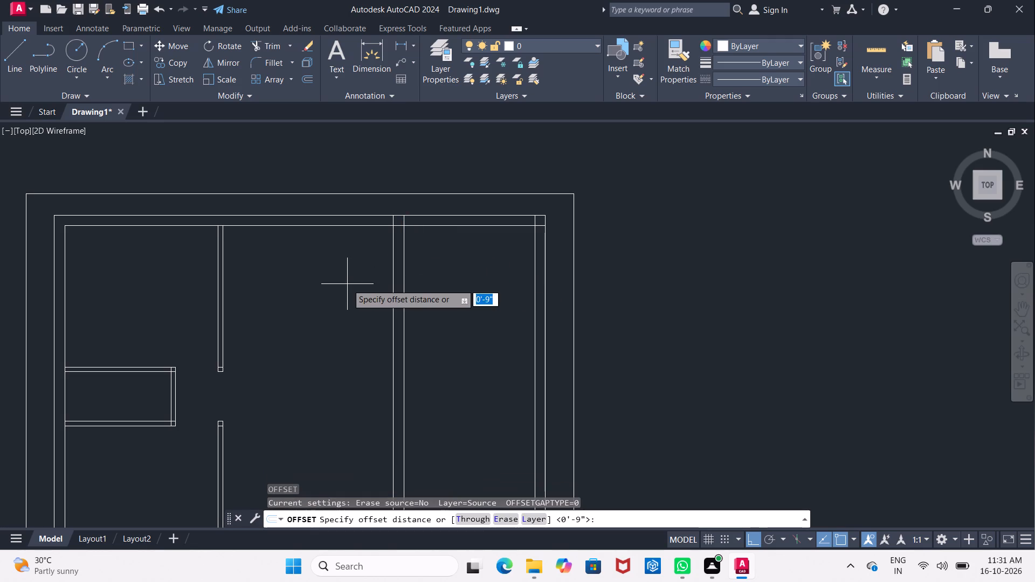
{"action": "type", "text": "8'"}
{"action": "type", "text": "7\""}
{"action": "key", "text": "Return"}
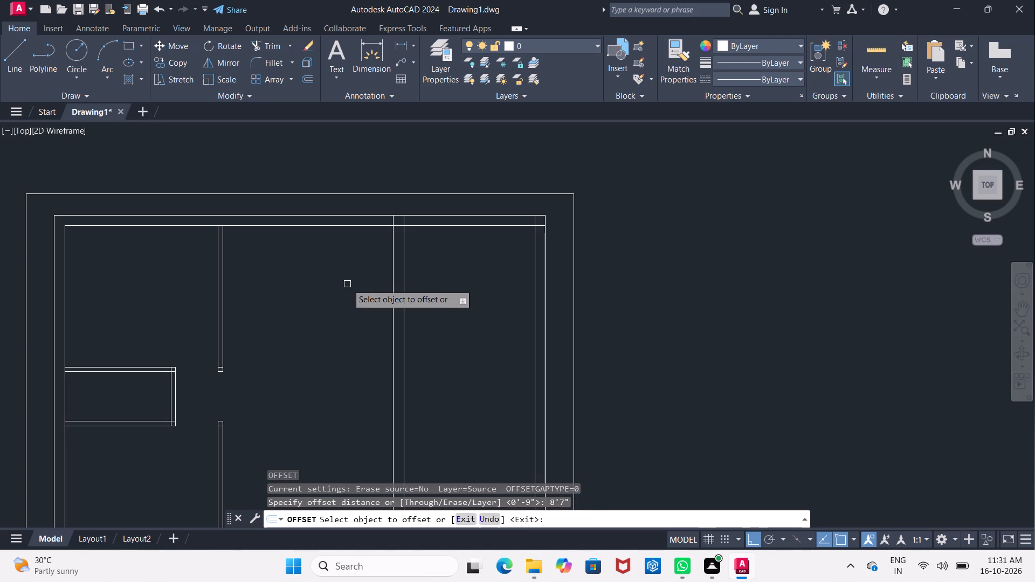
{"action": "left_click_drag", "start_coordinate": [221, 300], "coordinate": [229, 300]}
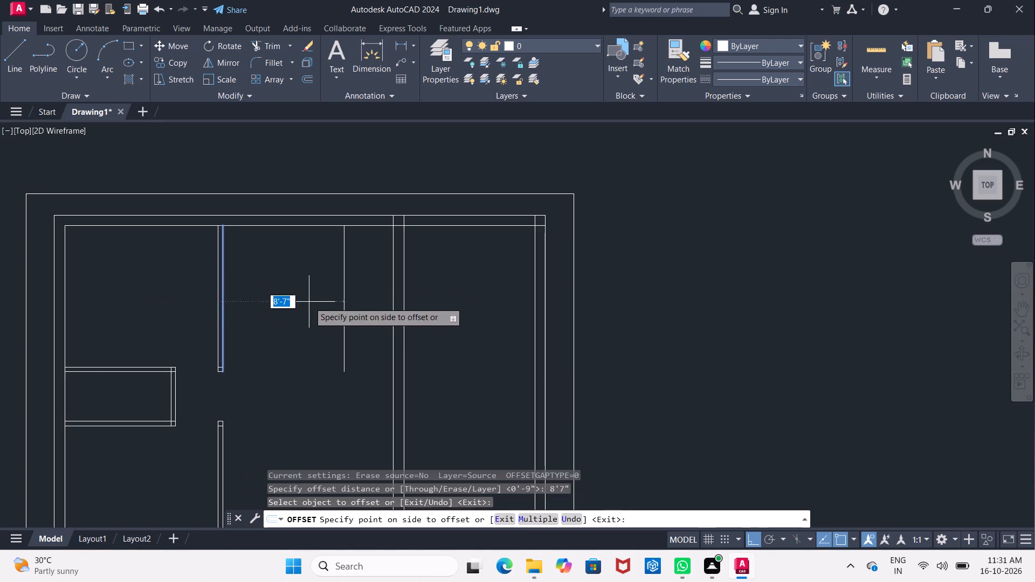
{"action": "left_click", "coordinate": [309, 302]}
{"action": "key", "text": "Return"}
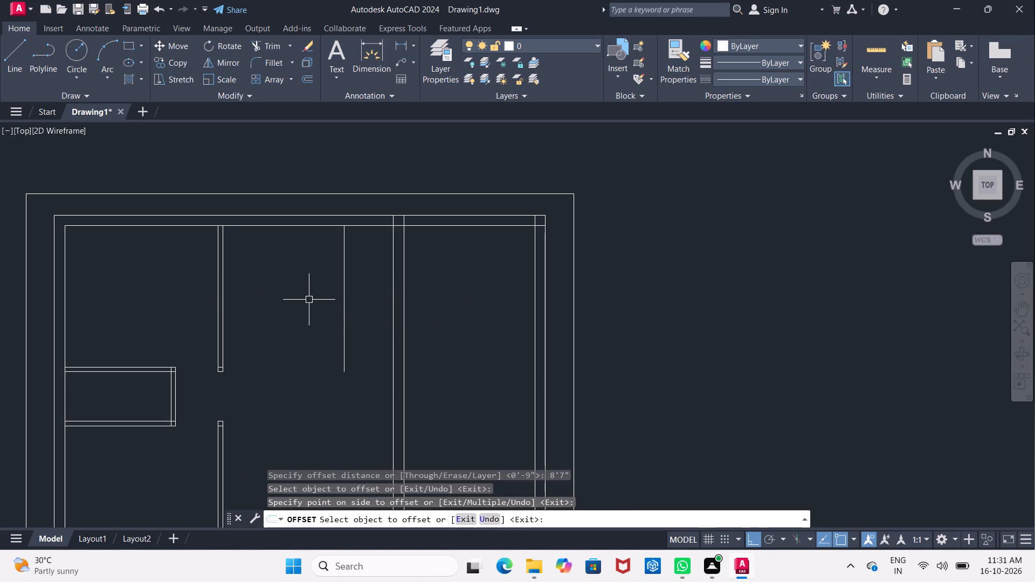
Offset the new vertical line, 8'7" from the upper long vertical partition, by 4" to the right.
{"action": "key", "text": "Return"}
{"action": "key", "text": "4"}
{"action": "key", "text": "shift+quotedbl"}
{"action": "key", "text": "Return"}
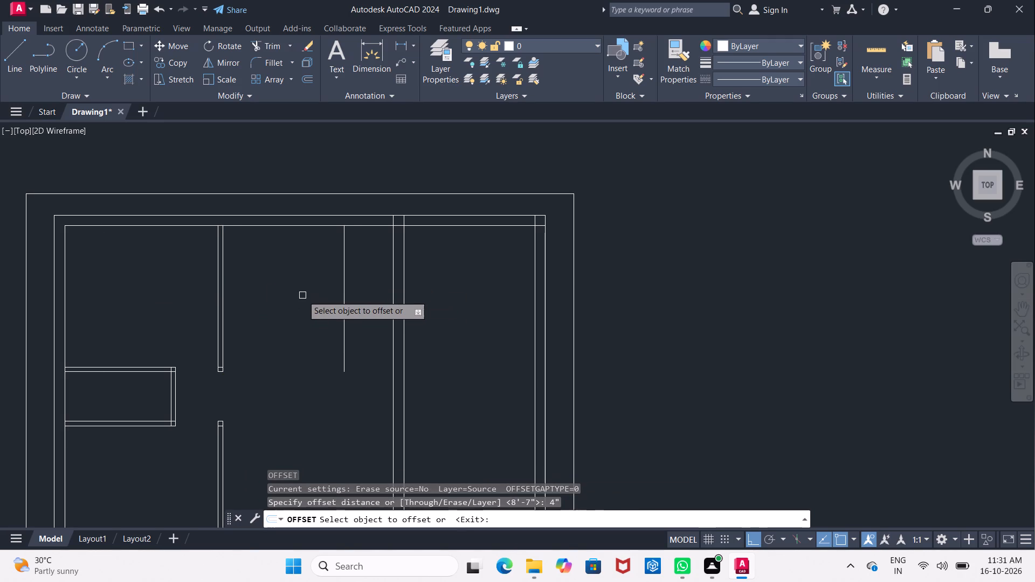
{"action": "left_click", "coordinate": [346, 280]}
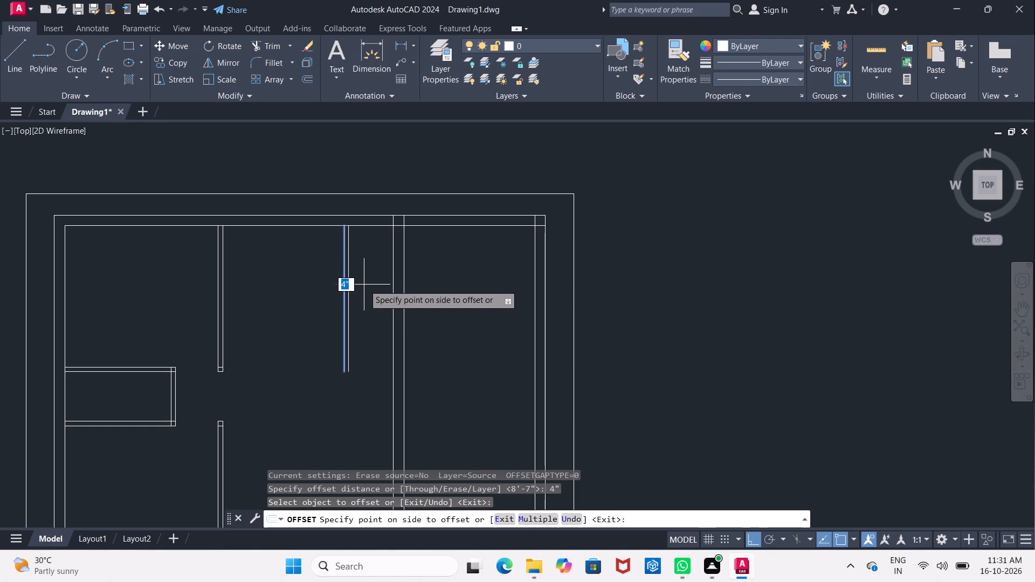
{"action": "left_click", "coordinate": [364, 285]}
{"action": "key", "text": "Return"}
Offset the top wall's inner line 4' downward.
{"action": "key", "text": "Return"}
{"action": "type", "text": "4'"}
{"action": "key", "text": "Return"}
{"action": "left_click", "coordinate": [252, 224]}
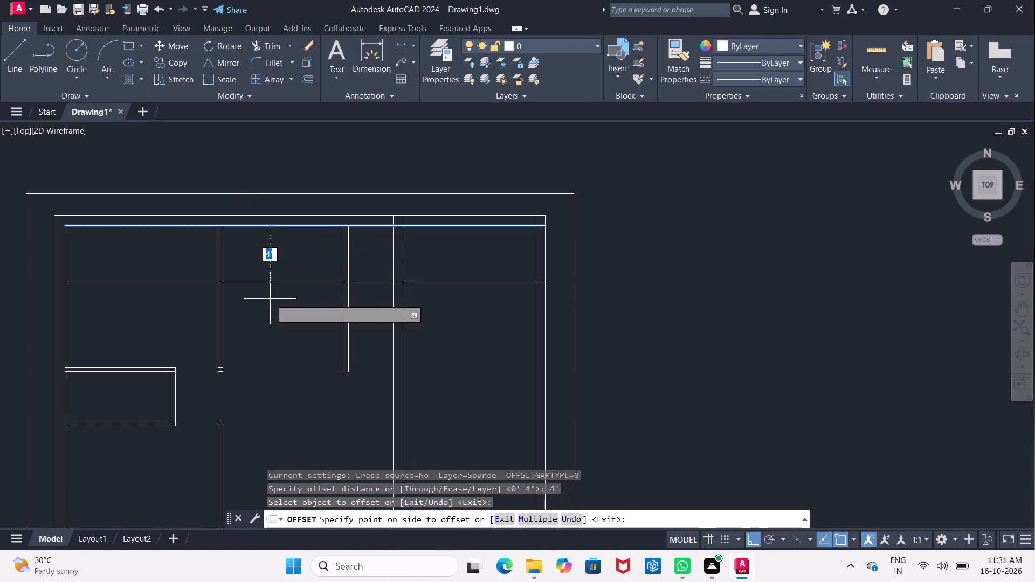
{"action": "left_click", "coordinate": [270, 299]}
{"action": "key", "text": "Return"}
Offset the new horizontal line, 4' below the top wall, by 4" downward to form a partition.
{"action": "key", "text": "Return"}
{"action": "key", "text": "4"}
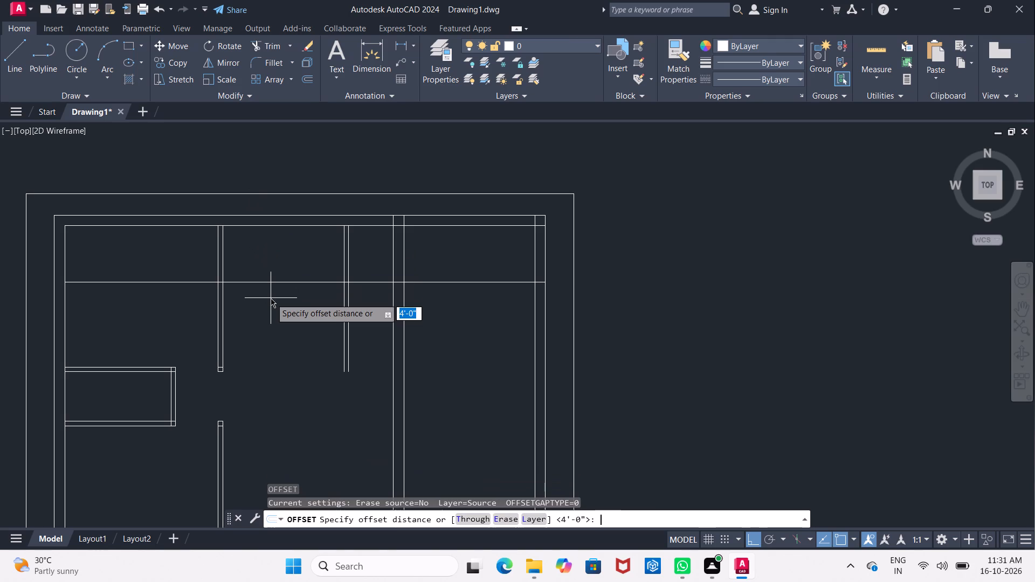
{"action": "key", "text": "shift+quotedbl"}
{"action": "key", "text": "Return"}
{"action": "scroll", "coordinate": [275, 300], "scroll_direction": "up", "scroll_amount": 1}
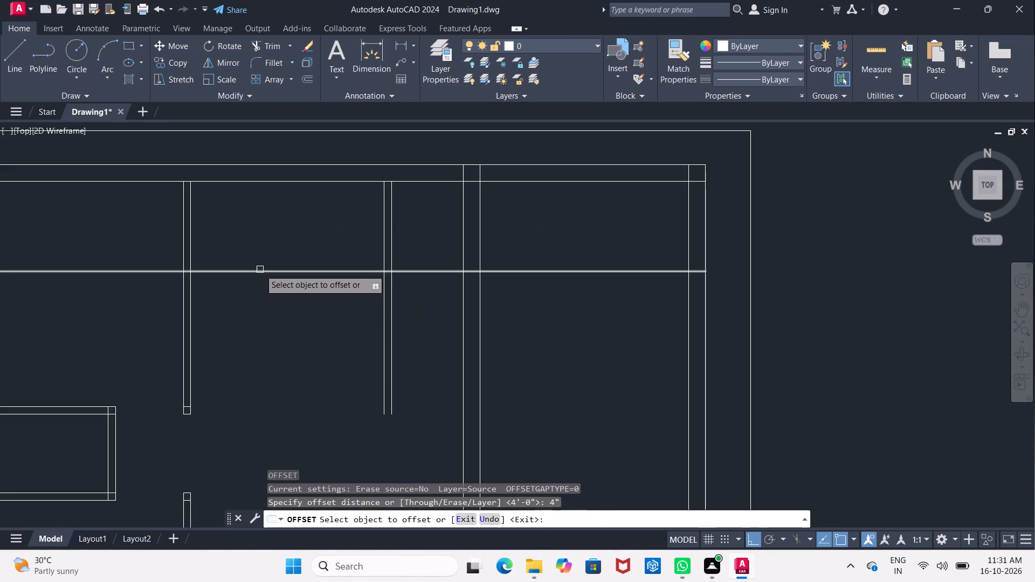
{"action": "left_click", "coordinate": [260, 269]}
{"action": "left_click", "coordinate": [271, 319]}
{"action": "scroll", "coordinate": [273, 319], "scroll_direction": "down", "scroll_amount": 2}
{"action": "middle_click_drag", "start_coordinate": [273, 319], "coordinate": [288, 319]}
{"action": "key", "text": "Escape"}
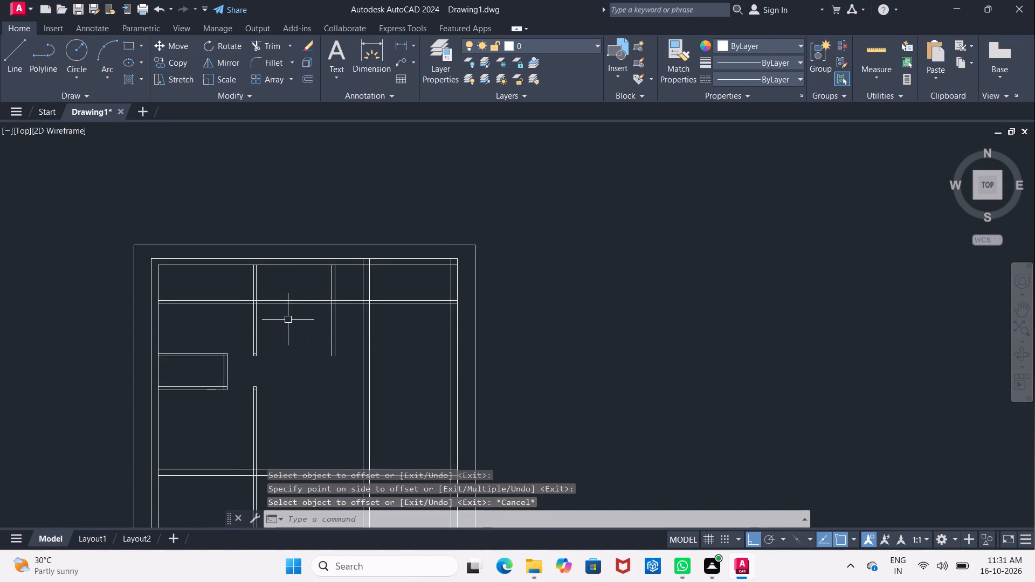
Trim the new horizontal partition pair left of the long vertical partition, and the short vertical pair below the horizontal pair.
{"action": "key", "text": "t"}
{"action": "key", "text": "r"}
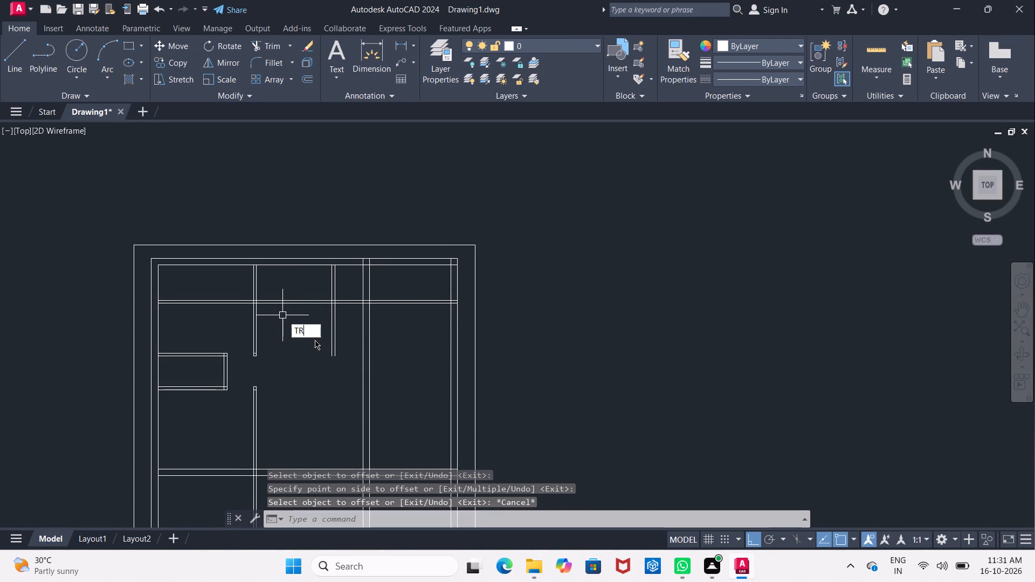
{"action": "left_click", "coordinate": [315, 340]}
{"action": "left_click_drag", "start_coordinate": [196, 289], "coordinate": [195, 312]}
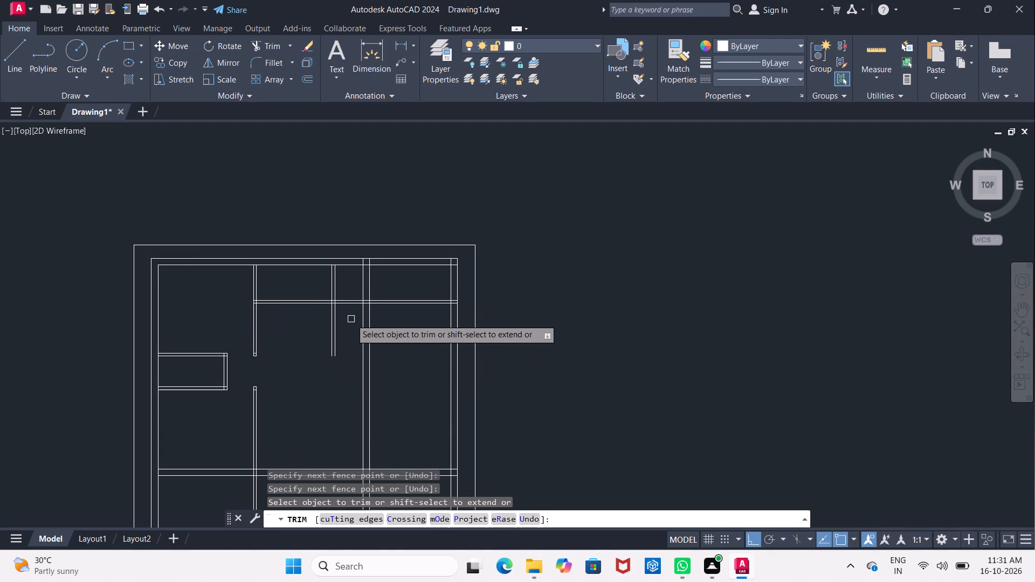
{"action": "scroll", "coordinate": [349, 319], "scroll_direction": "up", "scroll_amount": 1}
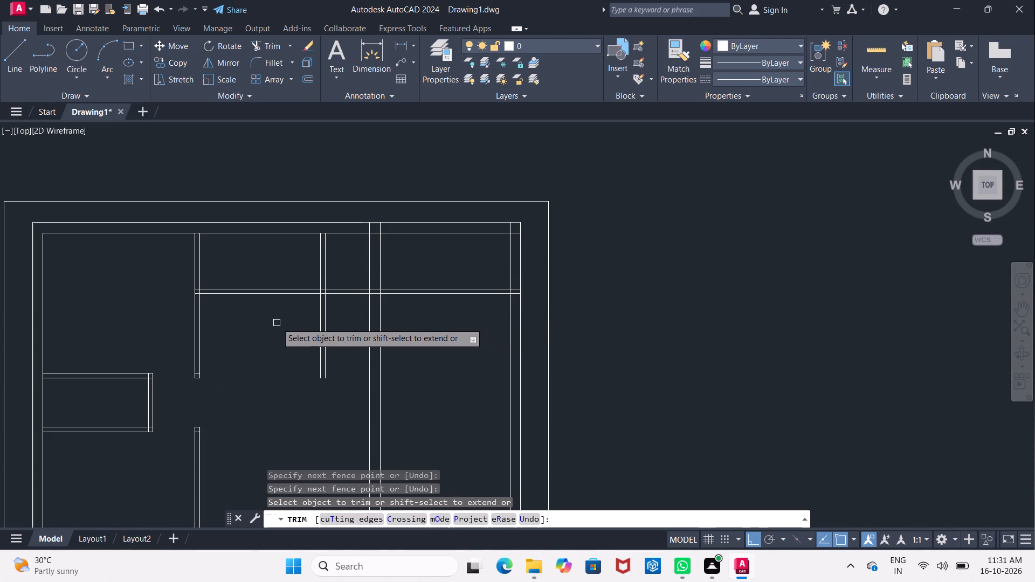
{"action": "left_click_drag", "start_coordinate": [293, 308], "coordinate": [327, 339]}
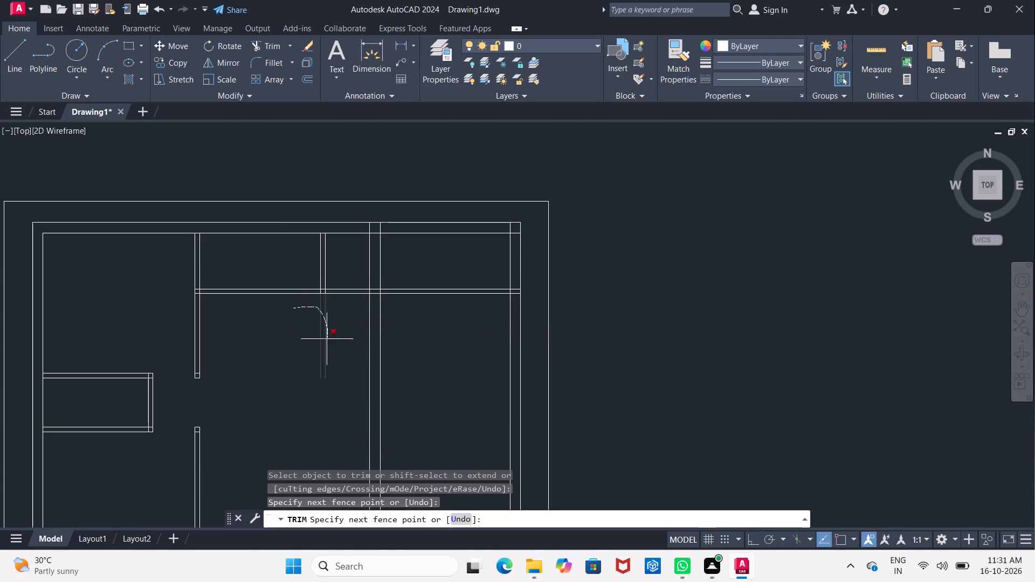
{"action": "left_click_drag", "start_coordinate": [327, 339], "coordinate": [326, 341]}
Trim the horizontal partition pair from the interior 9" vertical wall through the right wall's thickness.
{"action": "left_click_drag", "start_coordinate": [405, 271], "coordinate": [400, 315]}
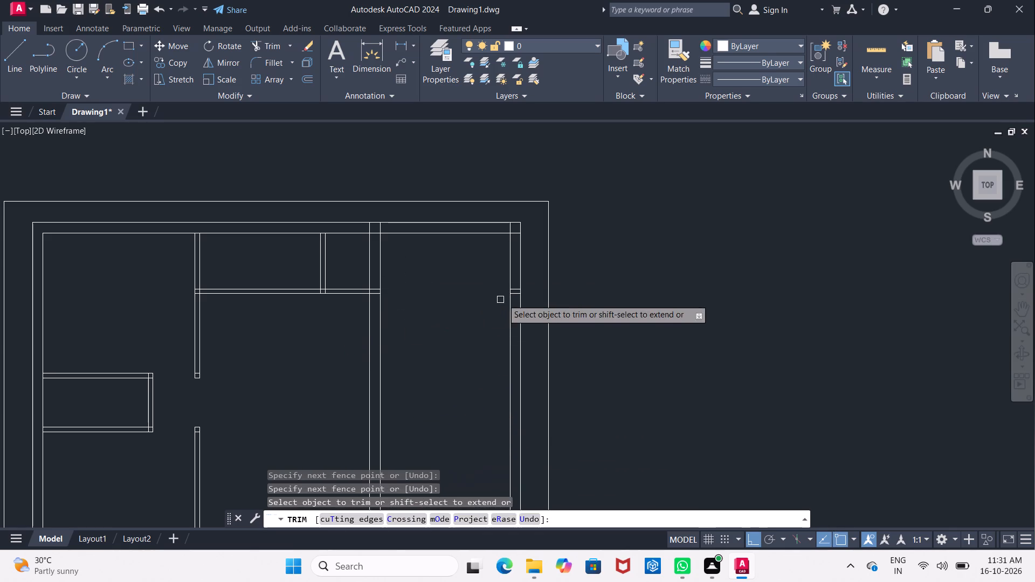
{"action": "scroll", "coordinate": [513, 296], "scroll_direction": "up", "scroll_amount": 3}
{"action": "left_click", "coordinate": [504, 262]}
{"action": "left_click", "coordinate": [502, 336]}
{"action": "scroll", "coordinate": [502, 336], "scroll_direction": "down", "scroll_amount": 3}
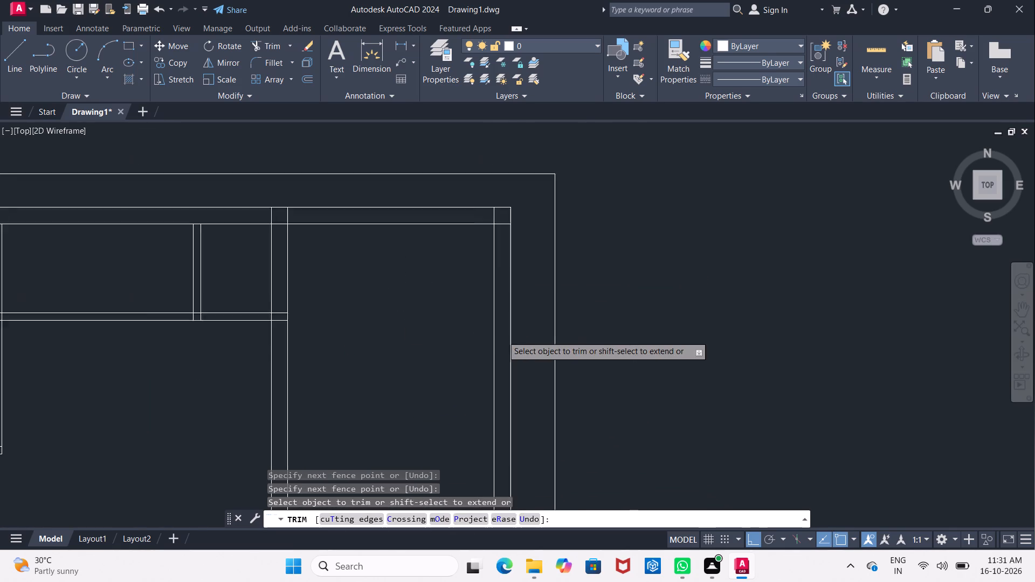
Trim the horizontal partition pair inside the interior 9" wall and between that wall and the short vertical partition.
{"action": "scroll", "coordinate": [344, 332], "scroll_direction": "up", "scroll_amount": 1}
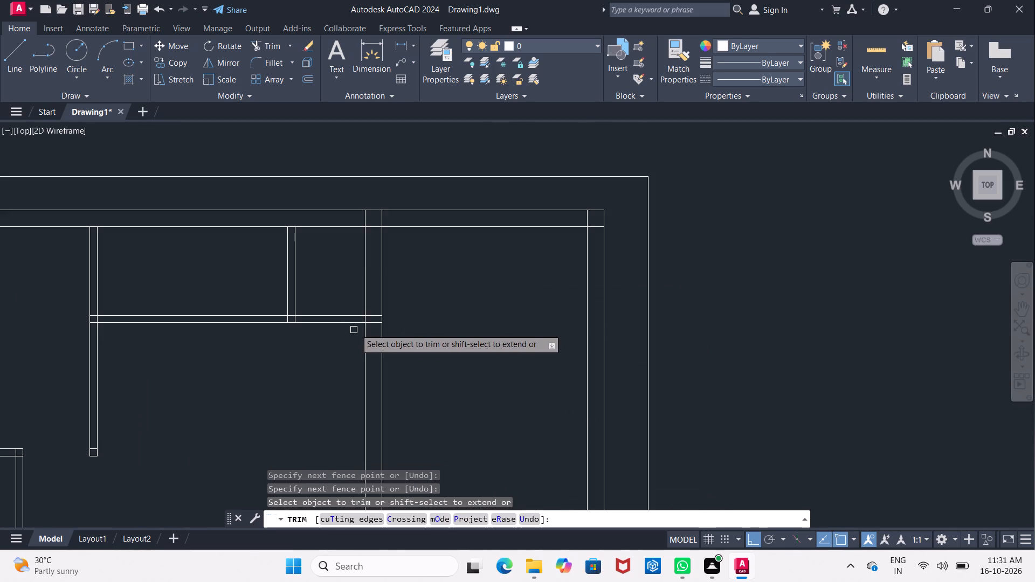
{"action": "left_click_drag", "start_coordinate": [374, 301], "coordinate": [374, 330]}
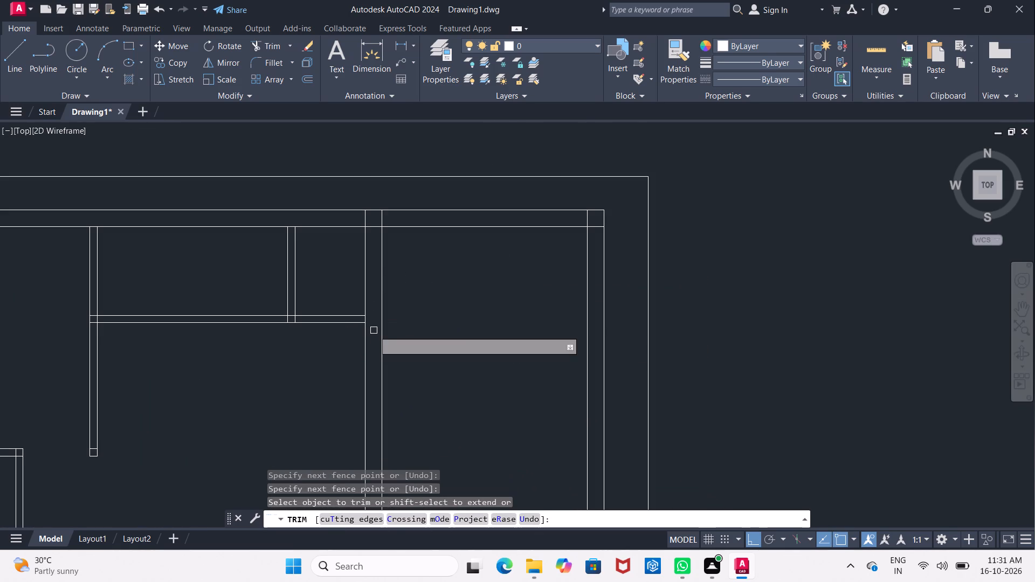
{"action": "scroll", "coordinate": [374, 330], "scroll_direction": "down", "scroll_amount": 1}
{"action": "scroll", "coordinate": [315, 348], "scroll_direction": "up", "scroll_amount": 1}
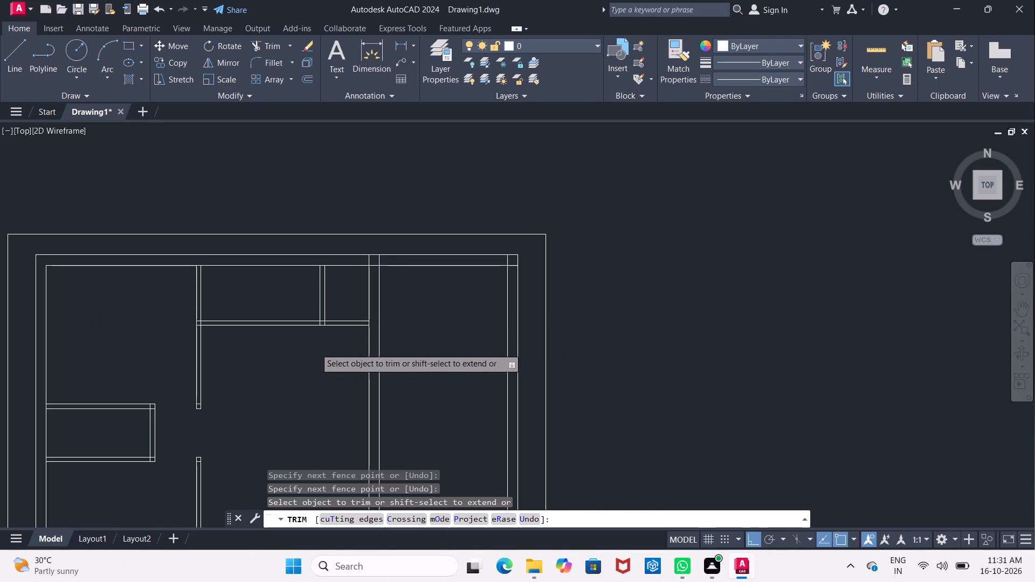
{"action": "left_click_drag", "start_coordinate": [361, 285], "coordinate": [361, 330]}
{"action": "scroll", "coordinate": [360, 329], "scroll_direction": "down", "scroll_amount": 2}
{"action": "middle_click_drag", "start_coordinate": [360, 327], "coordinate": [354, 273]}
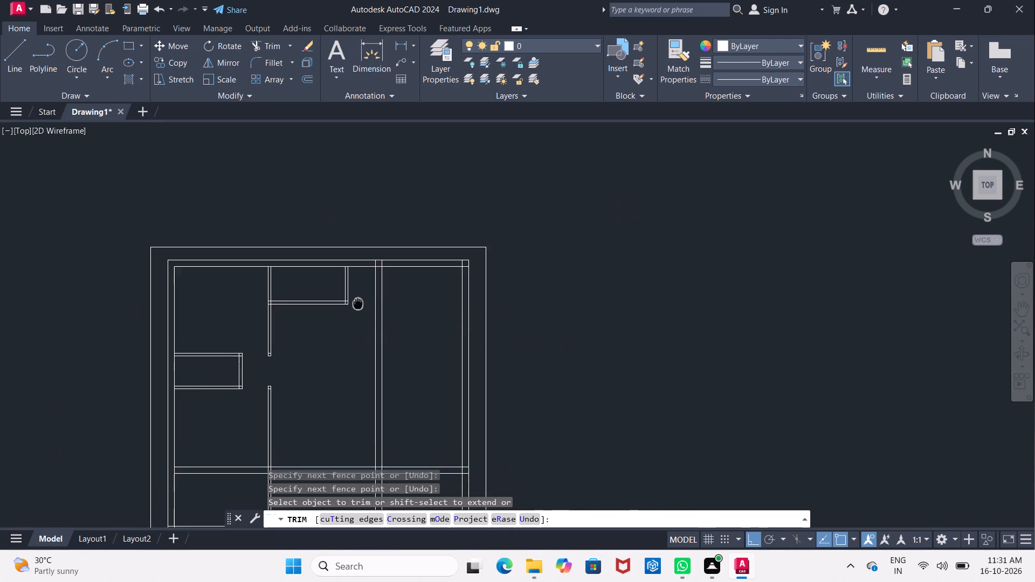
{"action": "middle_click_drag", "start_coordinate": [354, 273], "coordinate": [350, 225]}
{"action": "middle_click_drag", "start_coordinate": [398, 286], "coordinate": [349, 298]}
{"action": "key", "text": "Escape"}
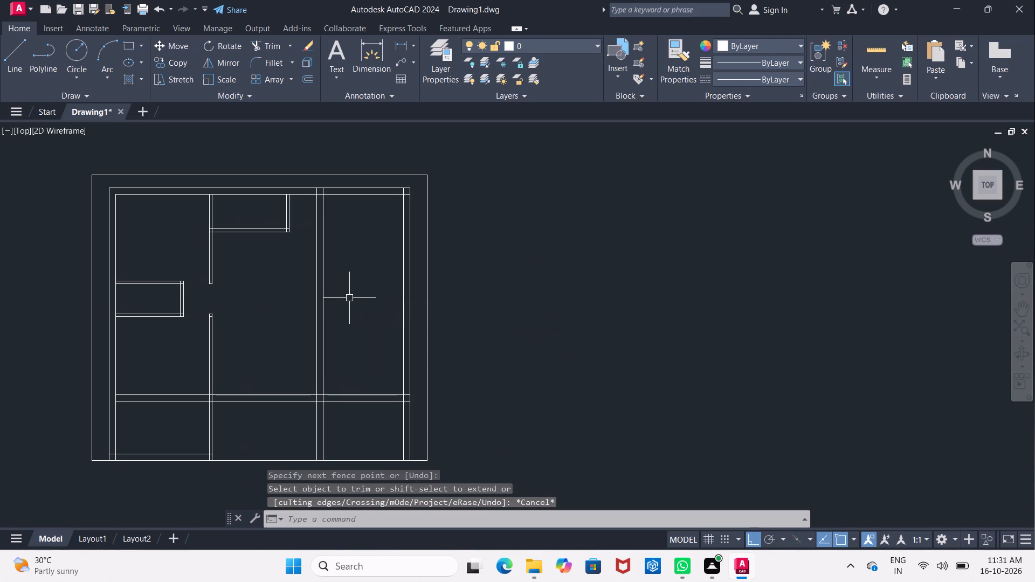
Offset the top wall's inner line 10' downward.
{"action": "key", "text": "o"}
{"action": "key", "text": "Return"}
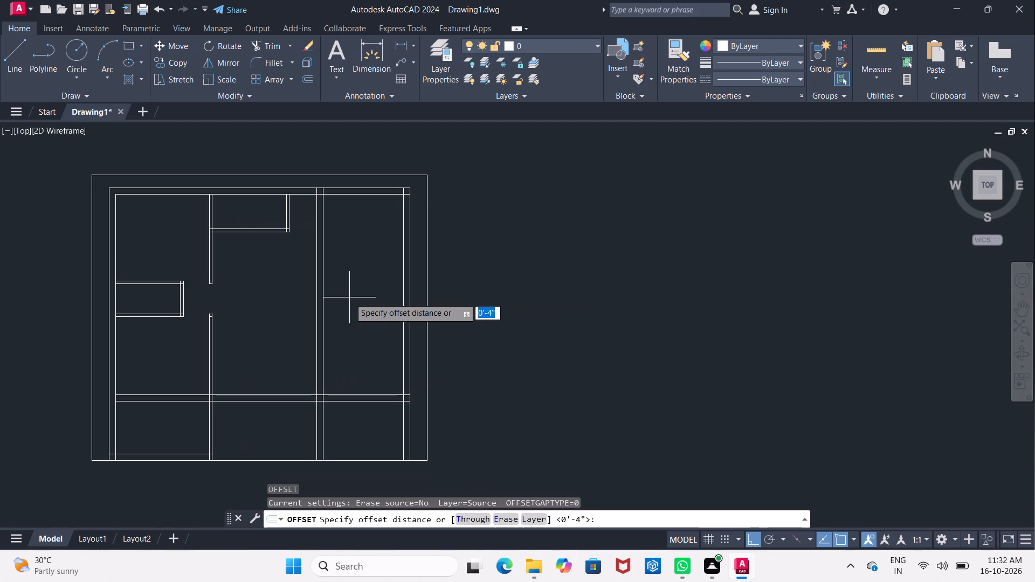
{"action": "type", "text": "10'"}
{"action": "key", "text": "Return"}
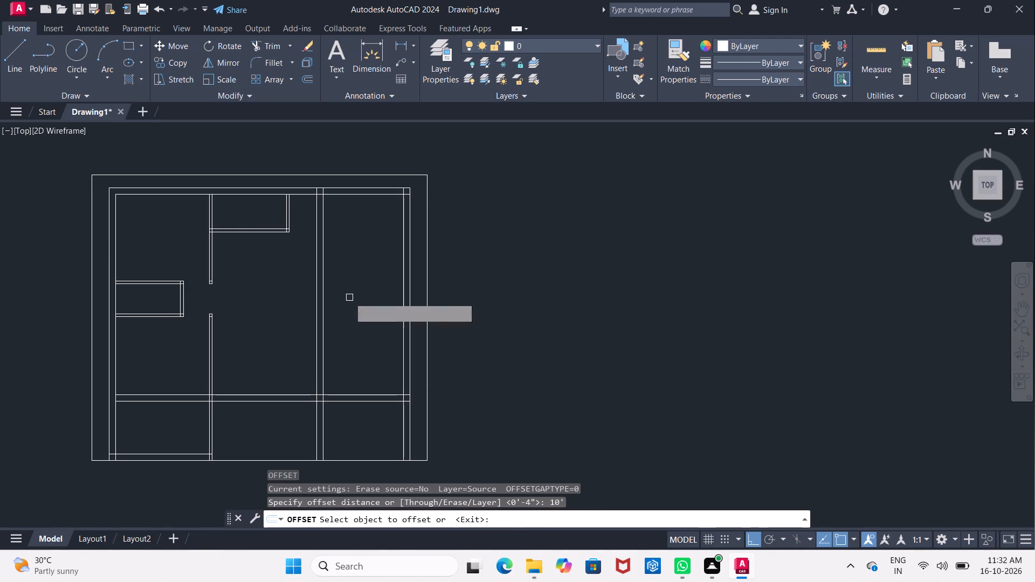
{"action": "left_click", "coordinate": [365, 194]}
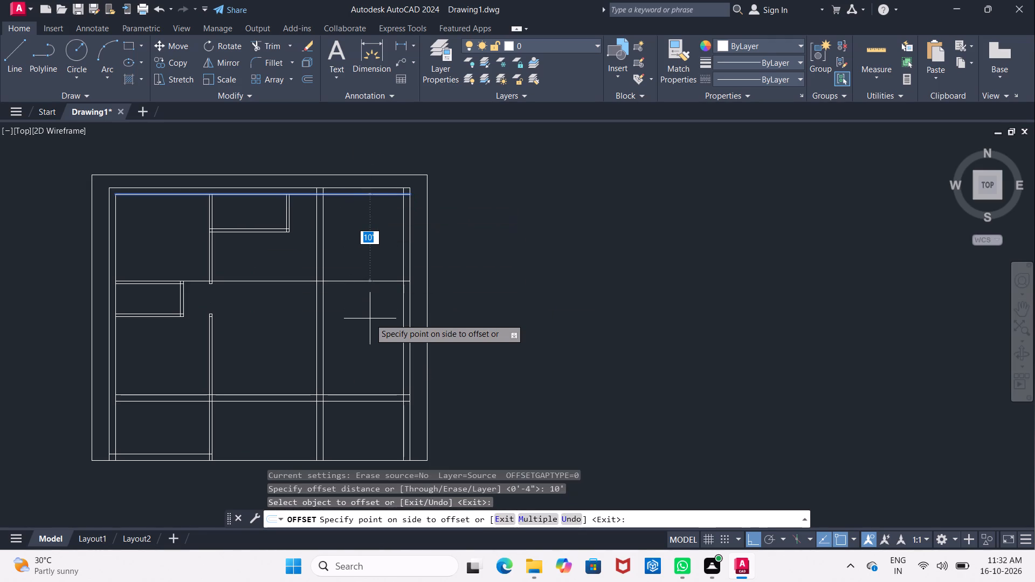
{"action": "left_click", "coordinate": [370, 319]}
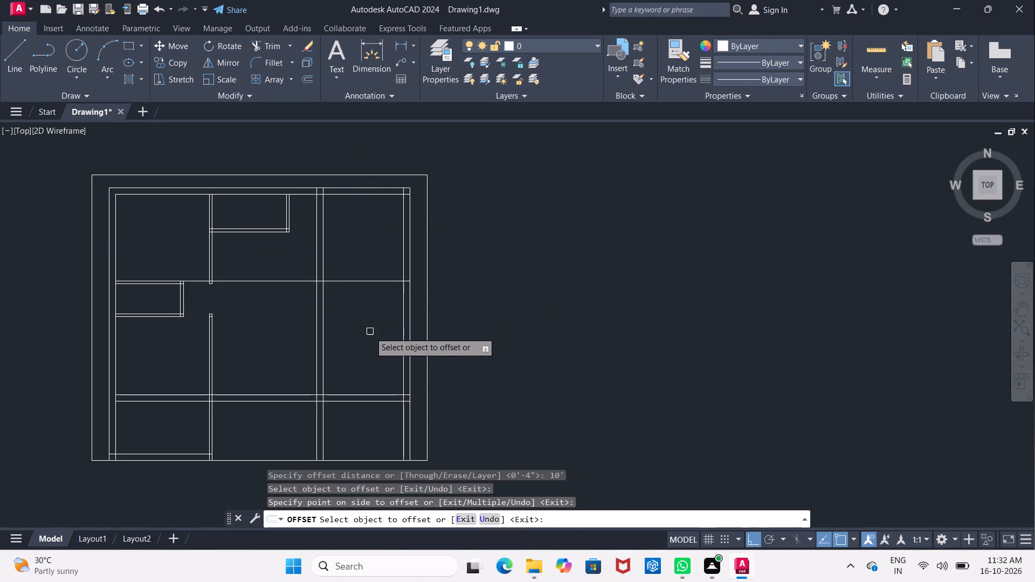
{"action": "key", "text": "Return"}
Offset the new horizontal line, 10' below the top wall, by 4" downward to form a partition.
{"action": "key", "text": "Return"}
{"action": "type", "text": "4\""}
{"action": "key", "text": "Return"}
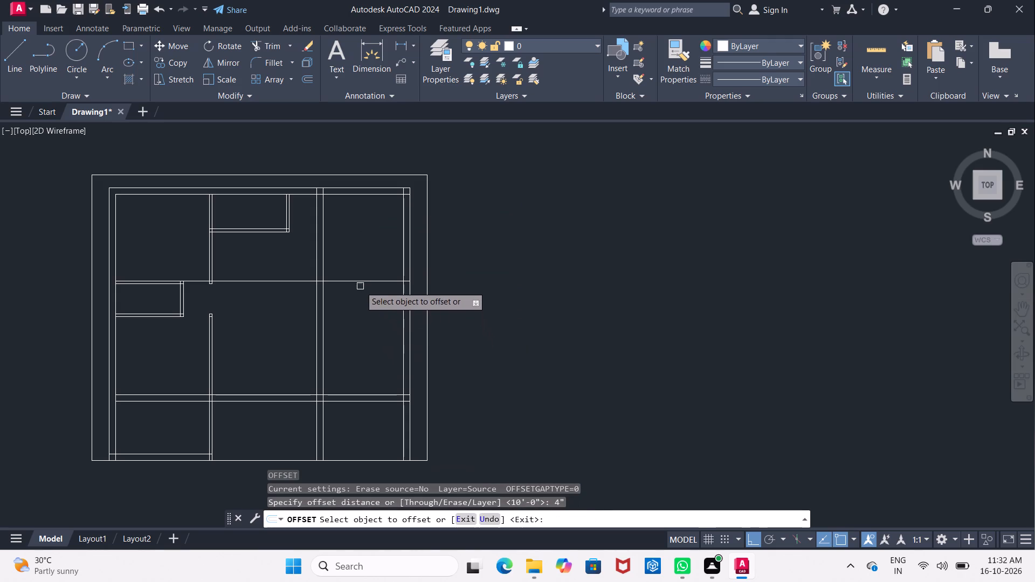
{"action": "left_click", "coordinate": [360, 280]}
{"action": "left_click", "coordinate": [358, 327]}
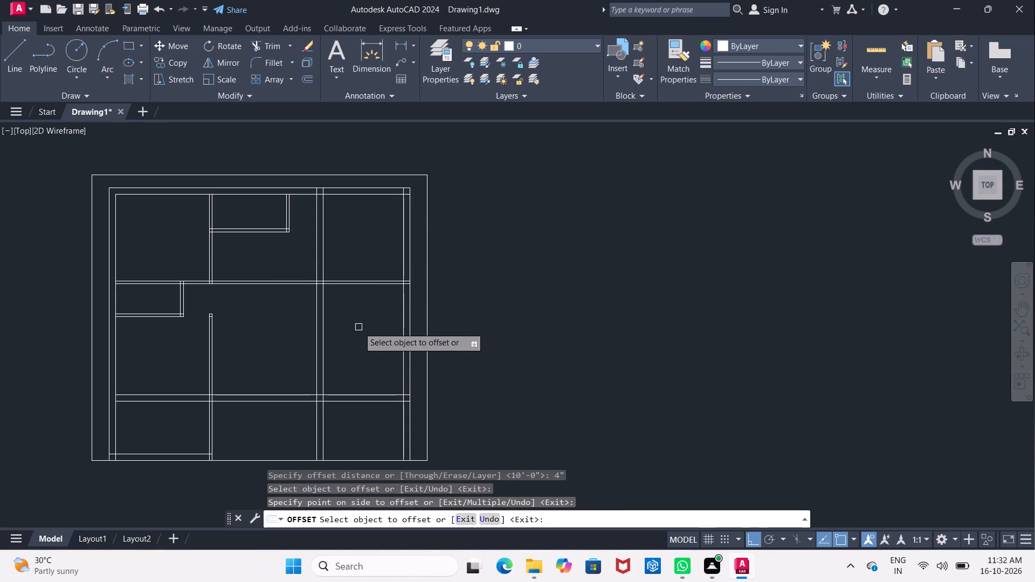
{"action": "key", "text": "Return"}
Offset the lower line of the new 4" horizontal partition 8' downward.
{"action": "key", "text": "Return"}
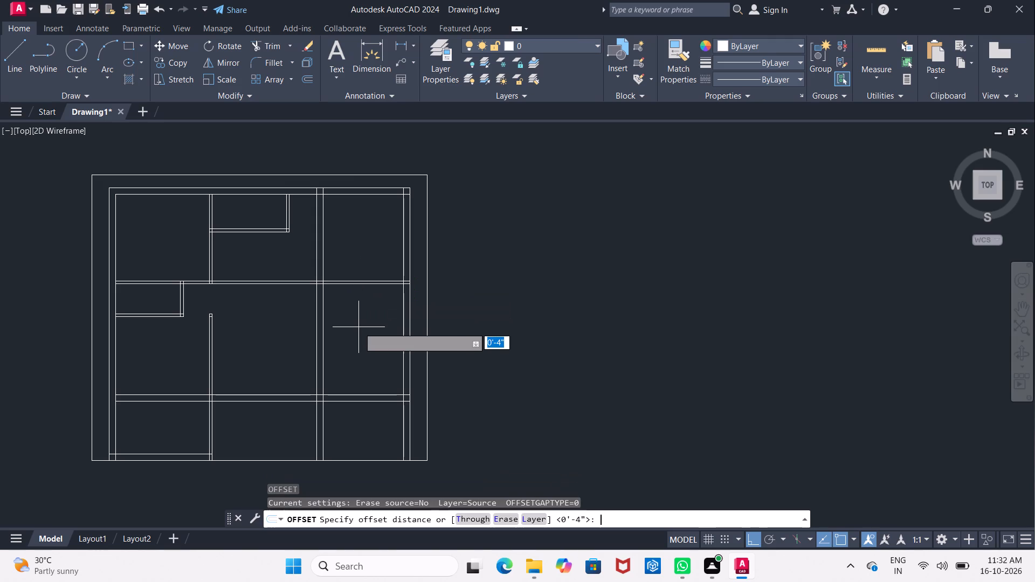
{"action": "type", "text": "8'"}
{"action": "key", "text": "Return"}
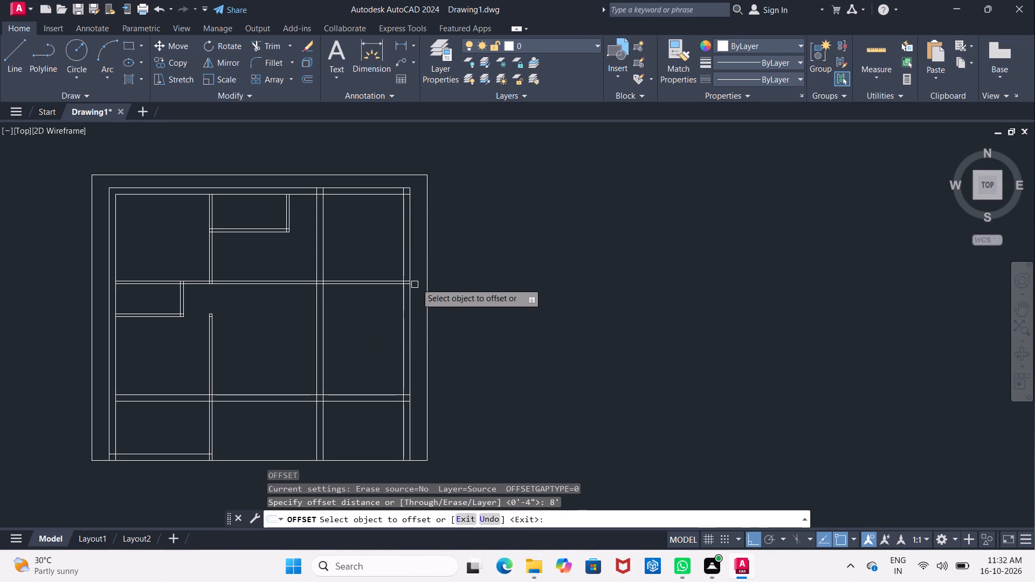
{"action": "left_click", "coordinate": [372, 282]}
{"action": "left_click", "coordinate": [368, 337]}
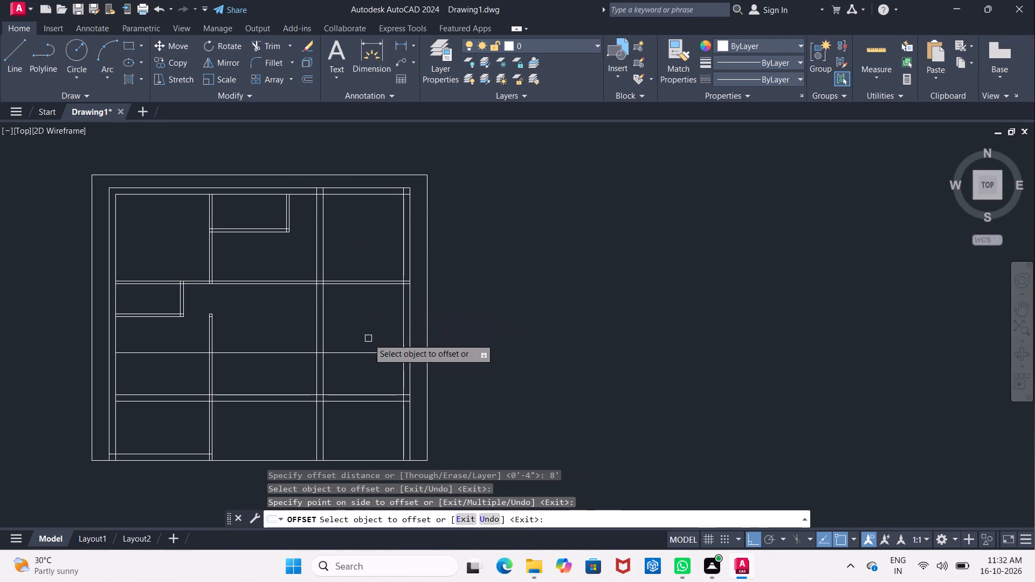
{"action": "key", "text": "Return"}
Offset the new horizontal line, 8' below the partition, by 9" downward to form a wall.
{"action": "key", "text": "Return"}
{"action": "key", "text": "9"}
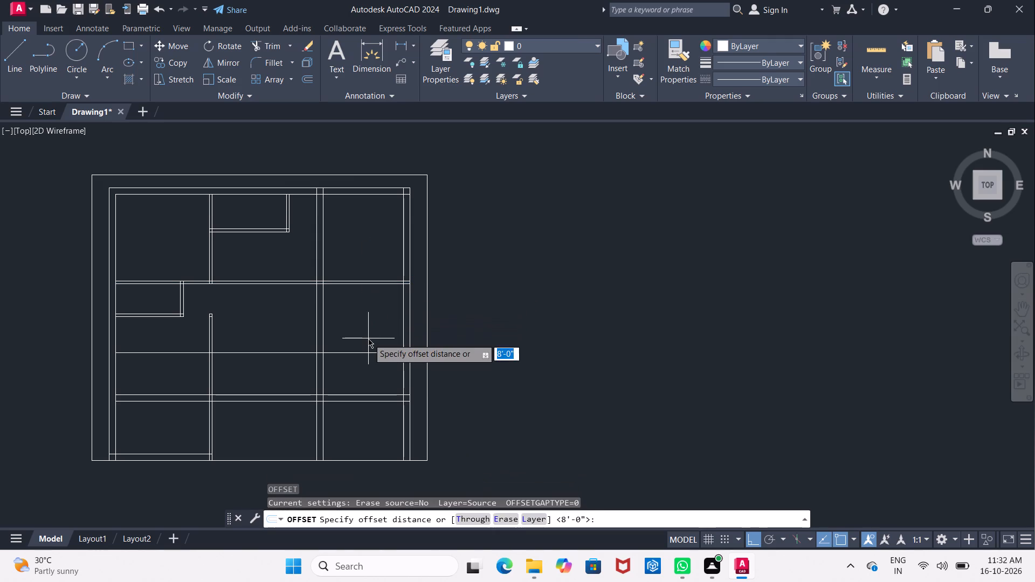
{"action": "key", "text": "shift+quotedbl"}
{"action": "key", "text": "Return"}
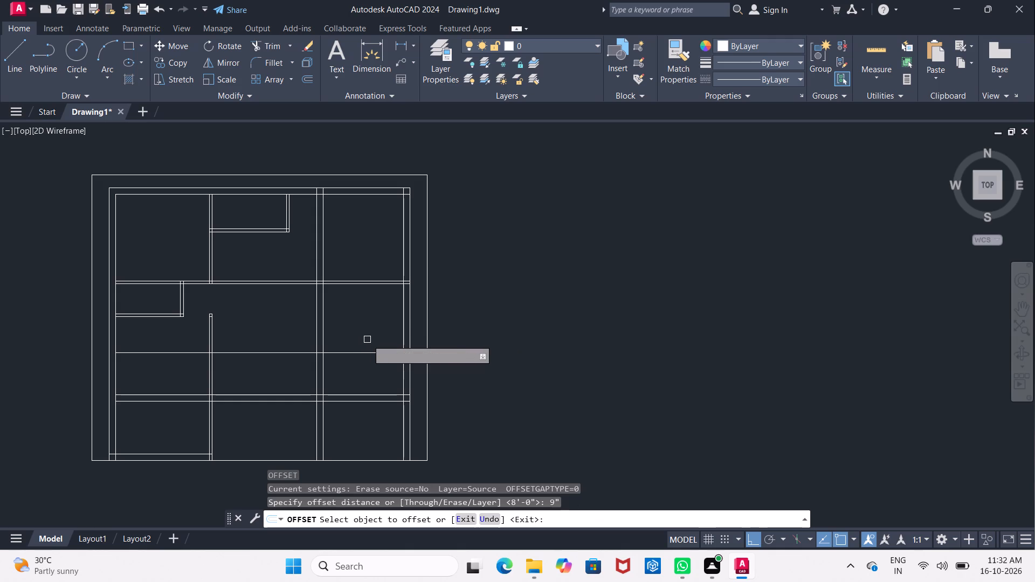
{"action": "left_click", "coordinate": [360, 351]}
{"action": "left_click", "coordinate": [359, 383]}
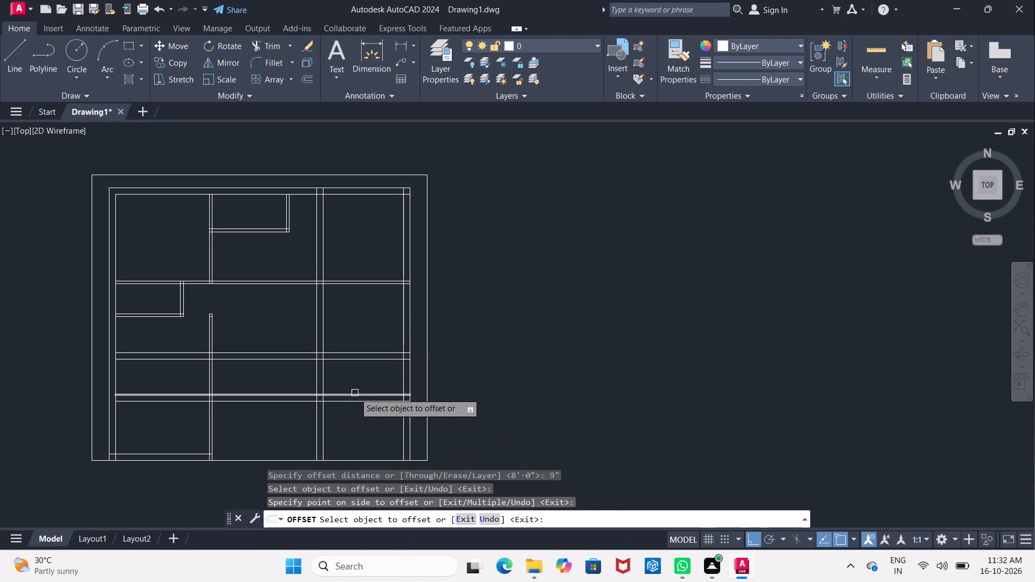
{"action": "key", "text": "Escape"}
Trim the new 9" horizontal wall pair on both sides of the long vertical partition, from the left wall to the interior 9" vertical wall.
{"action": "key", "text": "t"}
{"action": "key", "text": "r"}
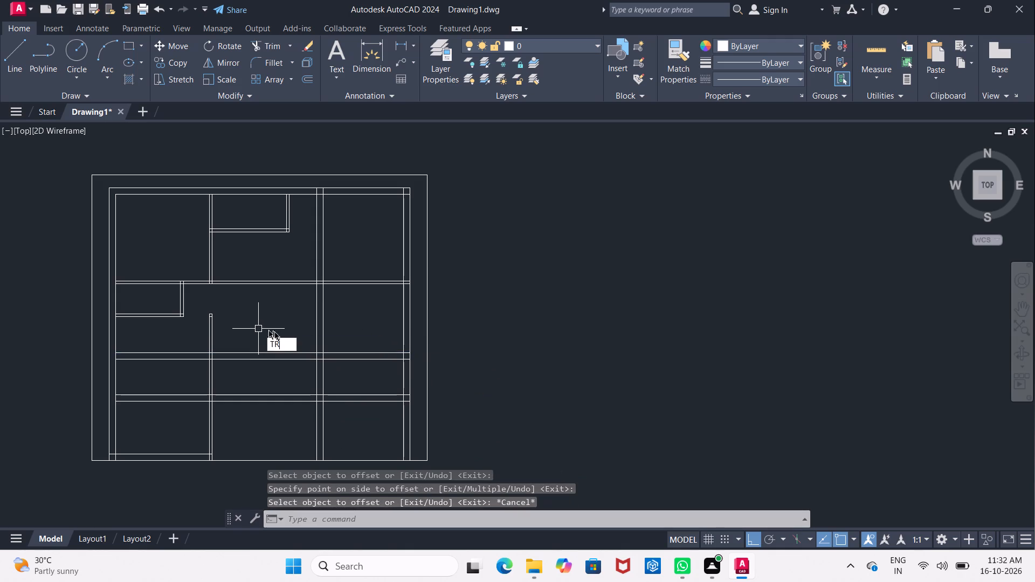
{"action": "left_click", "coordinate": [301, 354]}
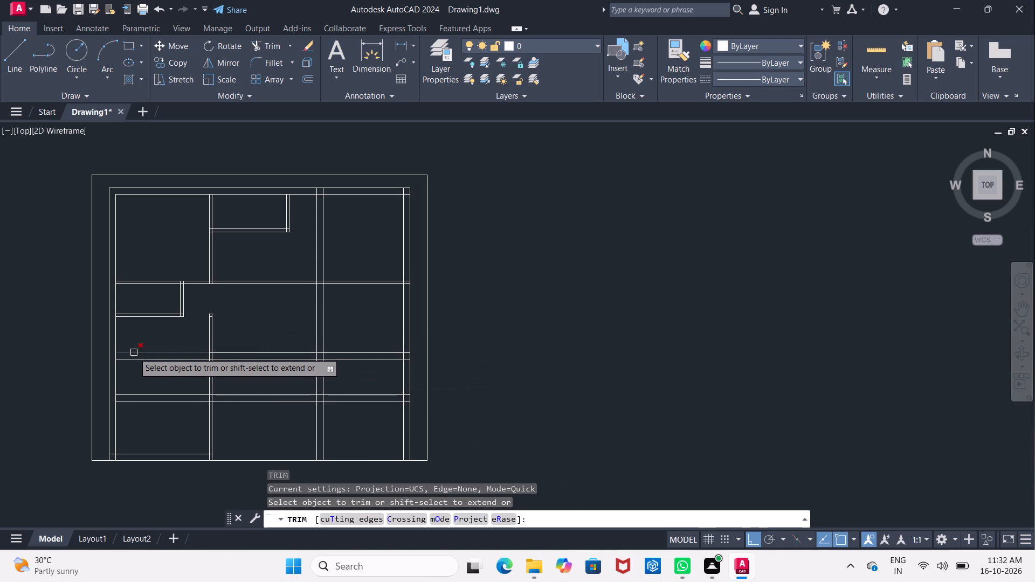
{"action": "left_click", "coordinate": [134, 352]}
{"action": "left_click", "coordinate": [137, 361]}
{"action": "left_click", "coordinate": [225, 353]}
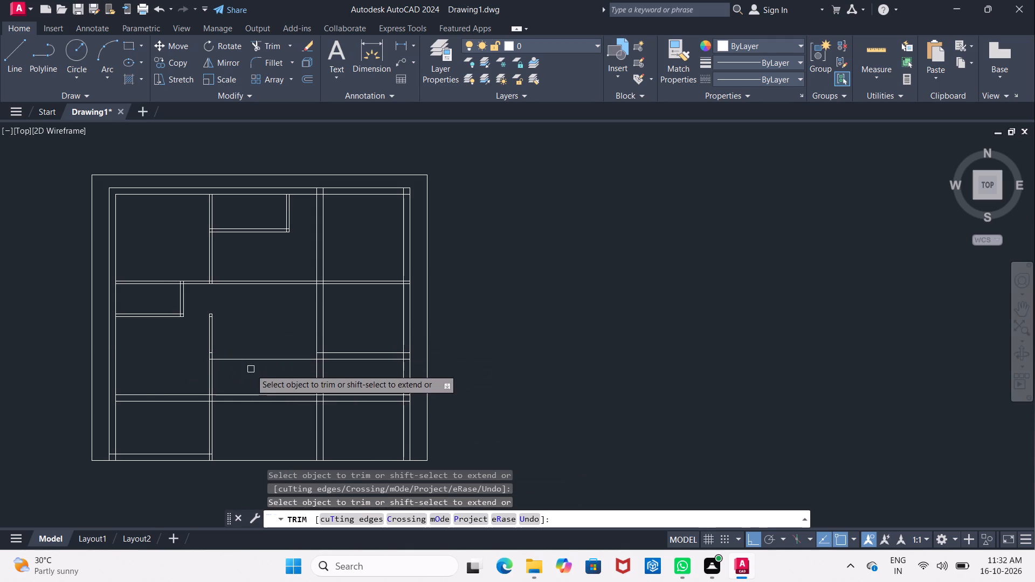
{"action": "left_click", "coordinate": [259, 359]}
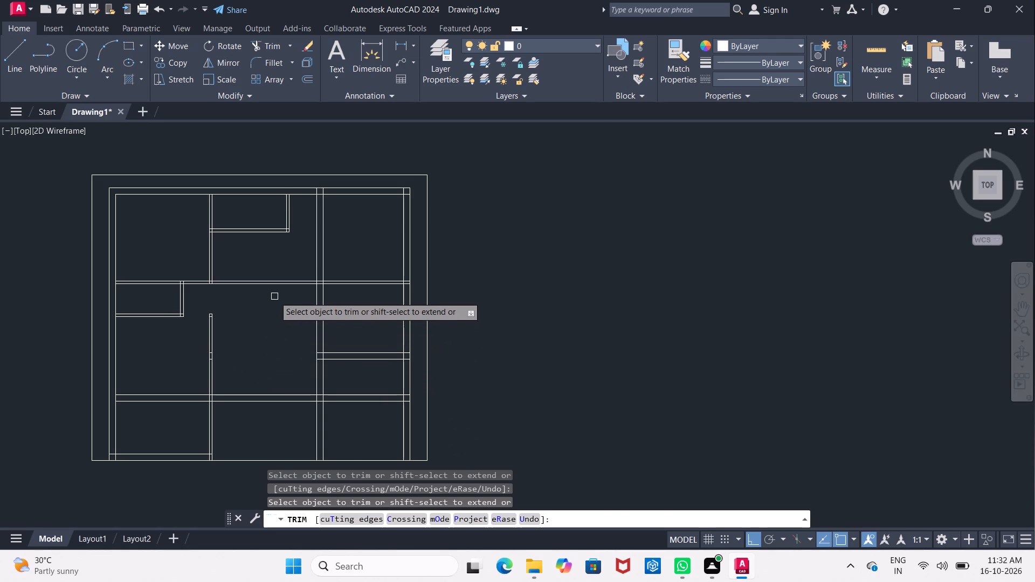
Trim the 4" horizontal partition pair between the upper long vertical partition and the interior 9" vertical wall.
{"action": "scroll", "coordinate": [271, 283], "scroll_direction": "up", "scroll_amount": 2}
{"action": "left_click", "coordinate": [271, 278]}
{"action": "left_click", "coordinate": [275, 284]}
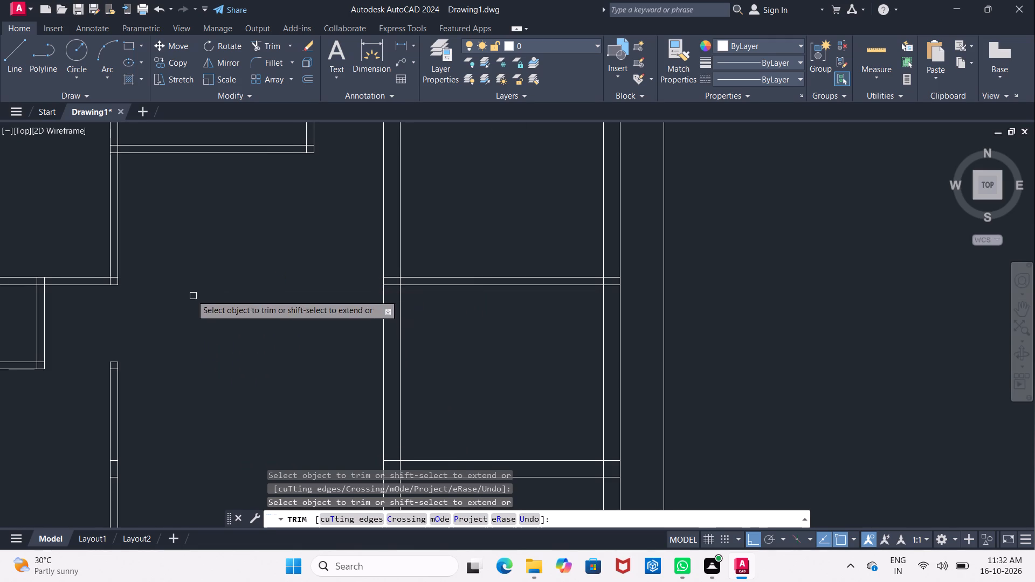
{"action": "middle_click_drag", "start_coordinate": [277, 297], "coordinate": [419, 290]}
{"action": "scroll", "coordinate": [301, 297], "scroll_direction": "down", "scroll_amount": 1}
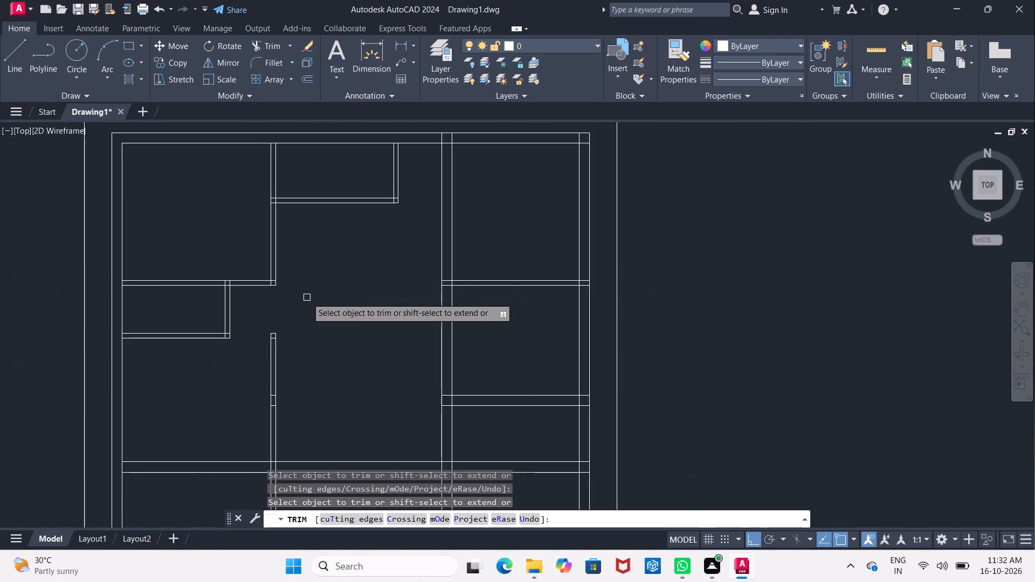
Trim the 4" horizontal partition pair between the small left room and the long vertical partition.
{"action": "scroll", "coordinate": [237, 302], "scroll_direction": "up", "scroll_amount": 1}
{"action": "left_click_drag", "start_coordinate": [243, 251], "coordinate": [247, 274]}
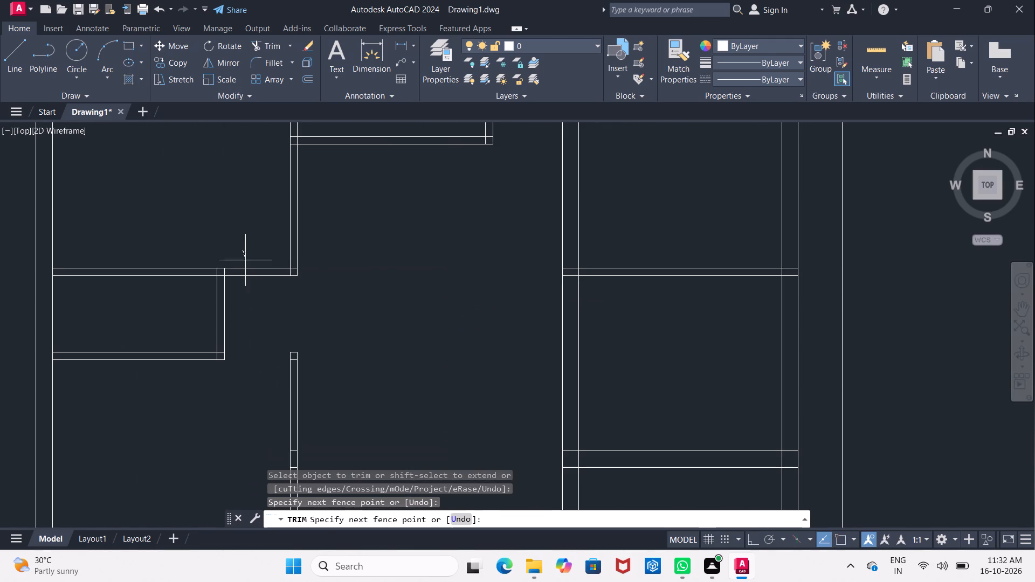
{"action": "left_click_drag", "start_coordinate": [247, 274], "coordinate": [249, 289]}
Trim the interior 9" vertical wall and the right outer 9" wall where they extend below the lower horizontal 9" wall.
{"action": "scroll", "coordinate": [260, 288], "scroll_direction": "down", "scroll_amount": 2}
{"action": "middle_click_drag", "start_coordinate": [319, 310], "coordinate": [281, 269]}
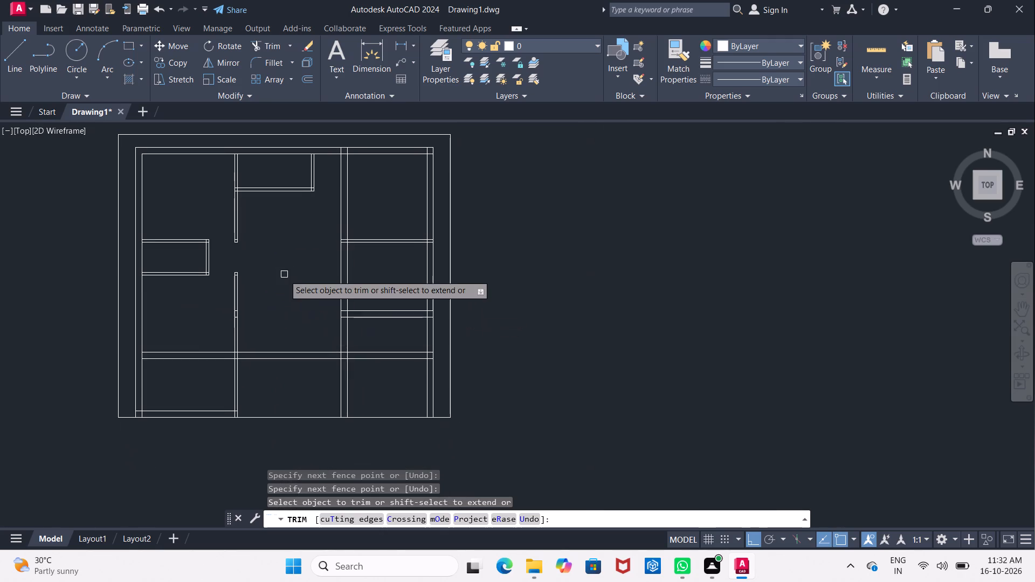
{"action": "middle_click_drag", "start_coordinate": [299, 309], "coordinate": [275, 272]}
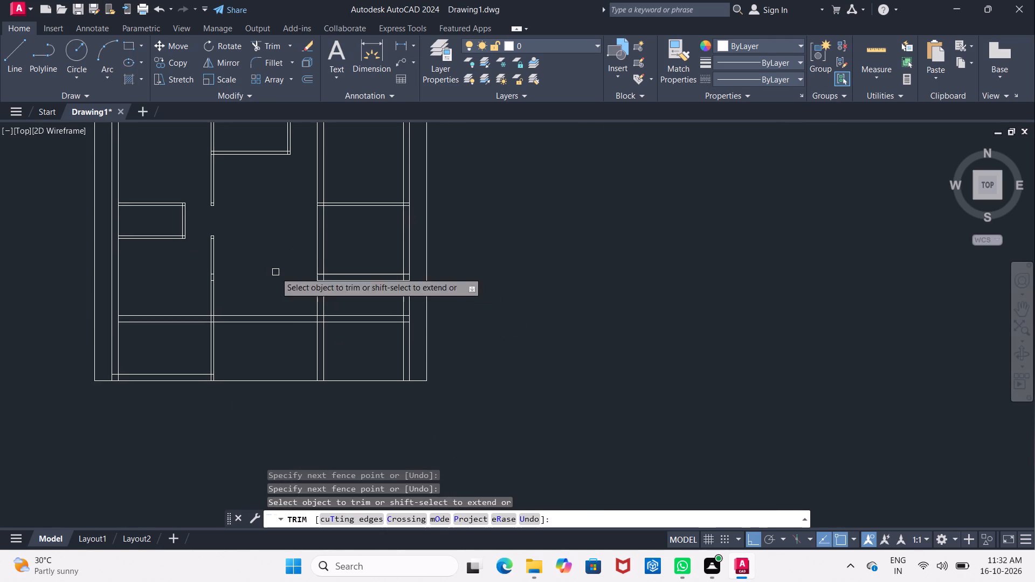
{"action": "left_click_drag", "start_coordinate": [285, 338], "coordinate": [337, 351]}
{"action": "middle_click_drag", "start_coordinate": [350, 355], "coordinate": [258, 341]}
{"action": "left_click_drag", "start_coordinate": [276, 325], "coordinate": [313, 326]}
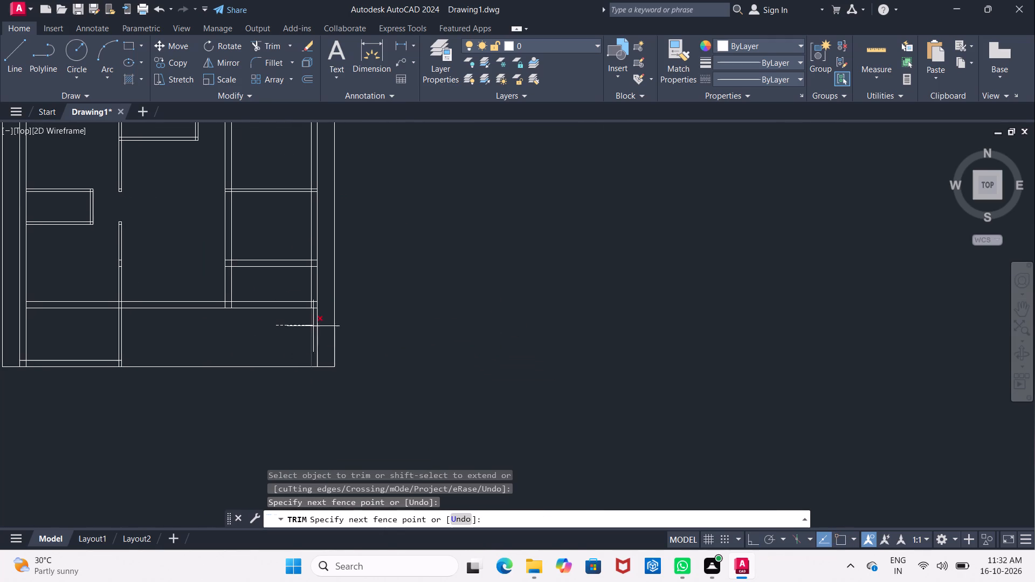
{"action": "left_click_drag", "start_coordinate": [313, 326], "coordinate": [301, 339]}
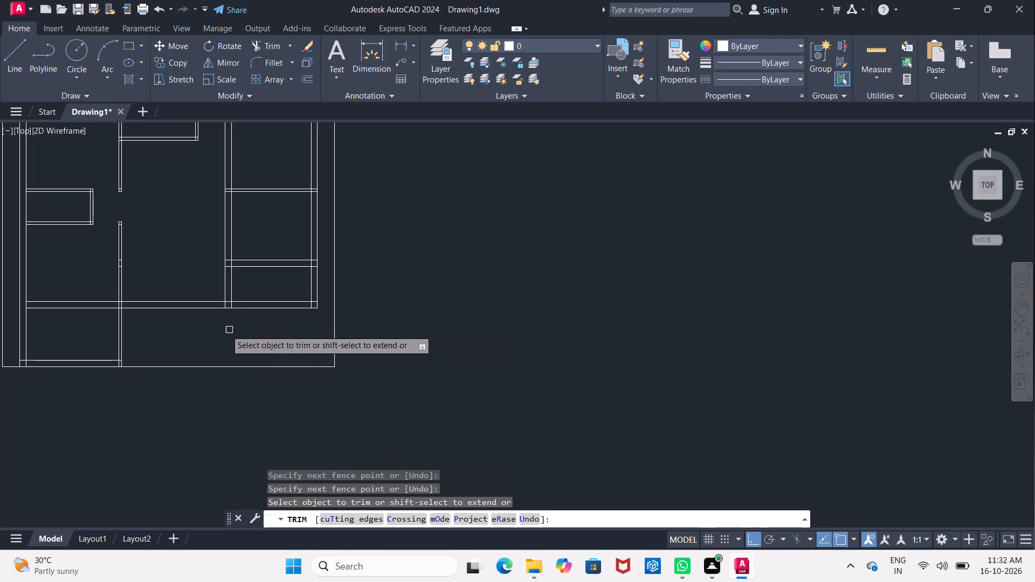
Trim the lower horizontal wall right of the interior wall and the right outer wall below the lower-right room.
{"action": "scroll", "coordinate": [216, 327], "scroll_direction": "up", "scroll_amount": 2}
{"action": "middle_click_drag", "start_coordinate": [224, 328], "coordinate": [224, 359]}
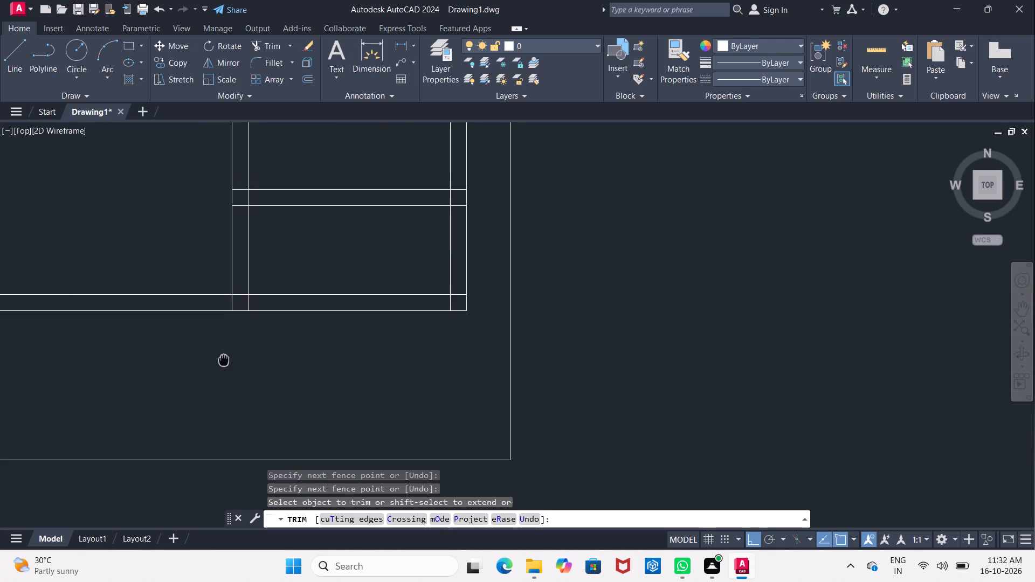
{"action": "middle_click_drag", "start_coordinate": [224, 359], "coordinate": [224, 364]}
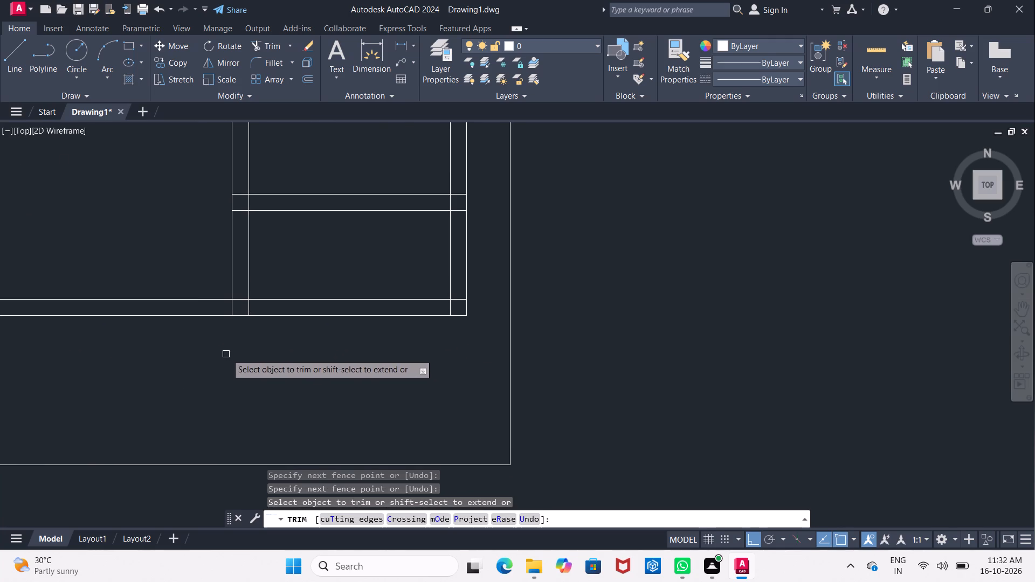
{"action": "left_click_drag", "start_coordinate": [298, 261], "coordinate": [300, 346]}
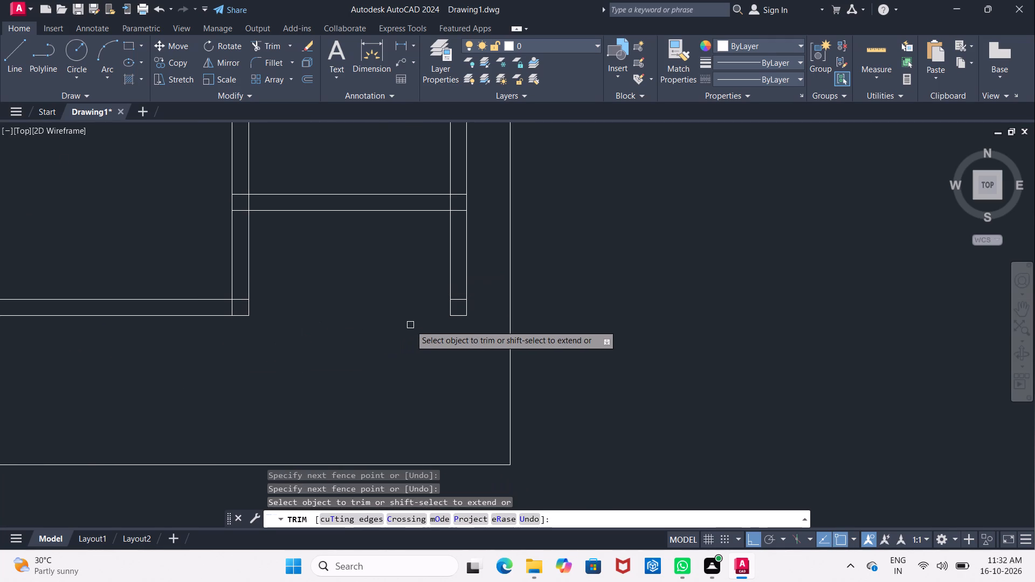
{"action": "left_click_drag", "start_coordinate": [419, 241], "coordinate": [481, 277]}
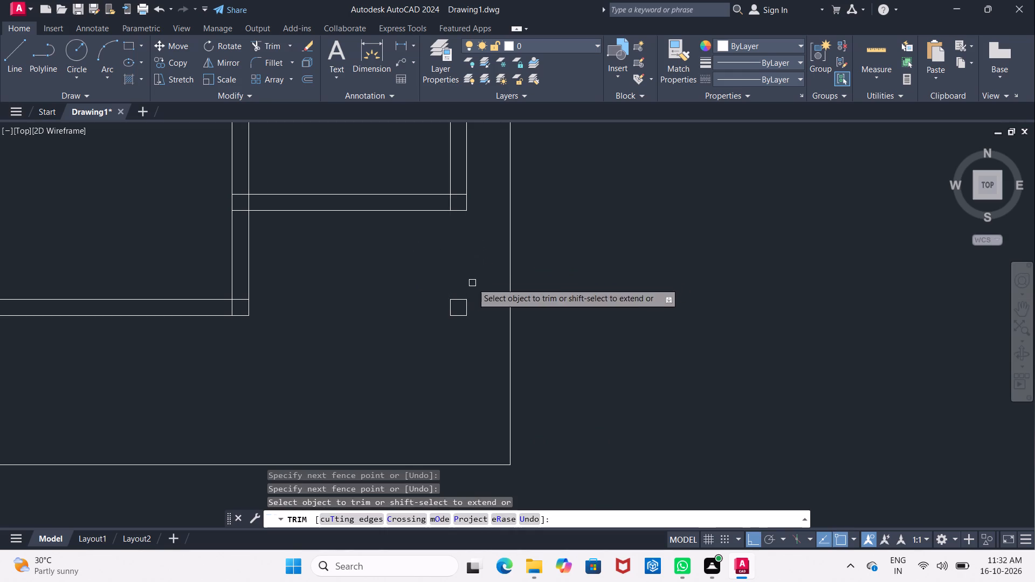
Erase the leftover square of wall lines below the lower-right room's outer corner.
{"action": "key", "text": "Escape"}
{"action": "left_click_drag", "start_coordinate": [418, 283], "coordinate": [442, 295]}
{"action": "left_click", "coordinate": [470, 322]}
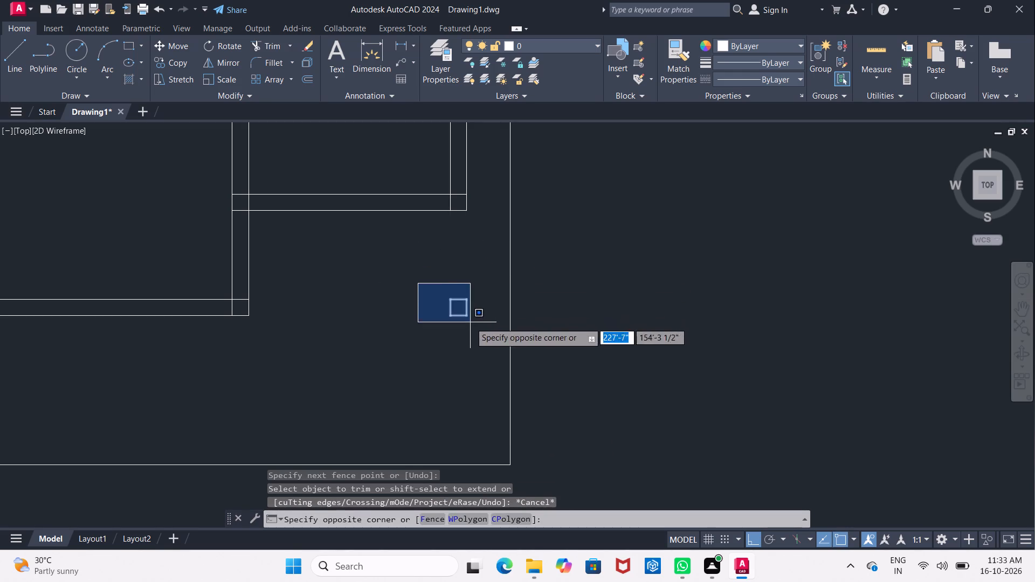
{"action": "key", "text": "Delete"}
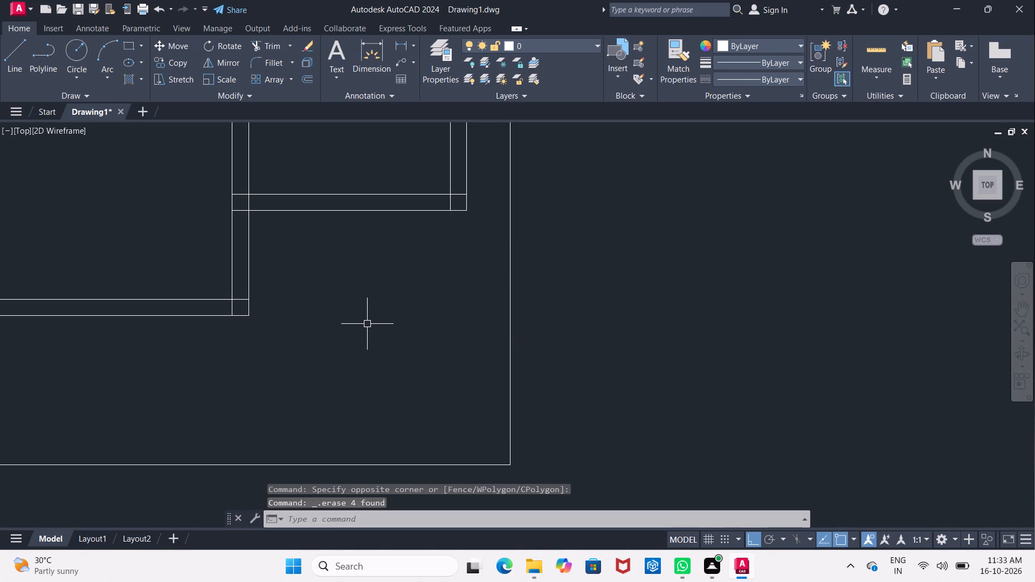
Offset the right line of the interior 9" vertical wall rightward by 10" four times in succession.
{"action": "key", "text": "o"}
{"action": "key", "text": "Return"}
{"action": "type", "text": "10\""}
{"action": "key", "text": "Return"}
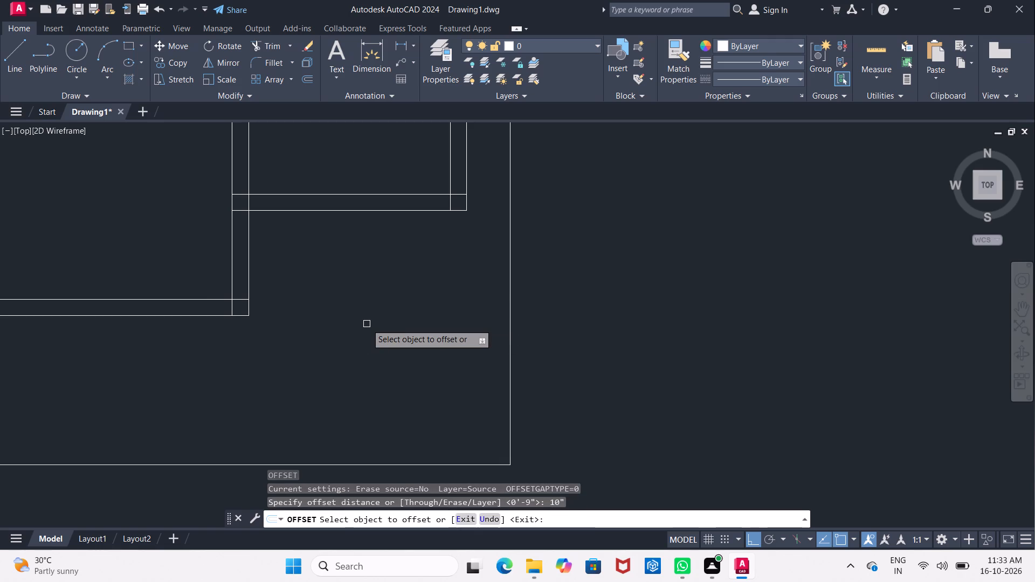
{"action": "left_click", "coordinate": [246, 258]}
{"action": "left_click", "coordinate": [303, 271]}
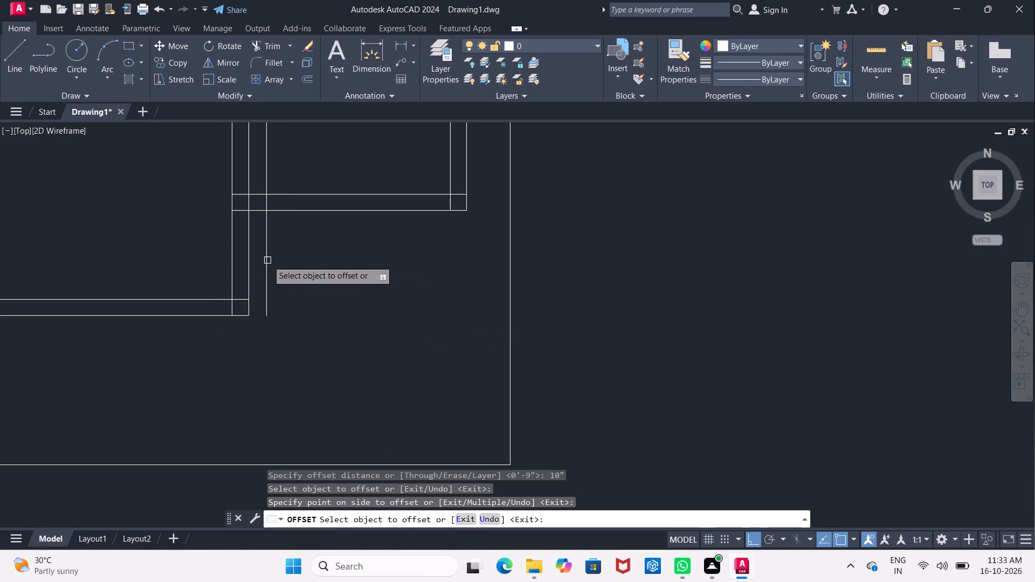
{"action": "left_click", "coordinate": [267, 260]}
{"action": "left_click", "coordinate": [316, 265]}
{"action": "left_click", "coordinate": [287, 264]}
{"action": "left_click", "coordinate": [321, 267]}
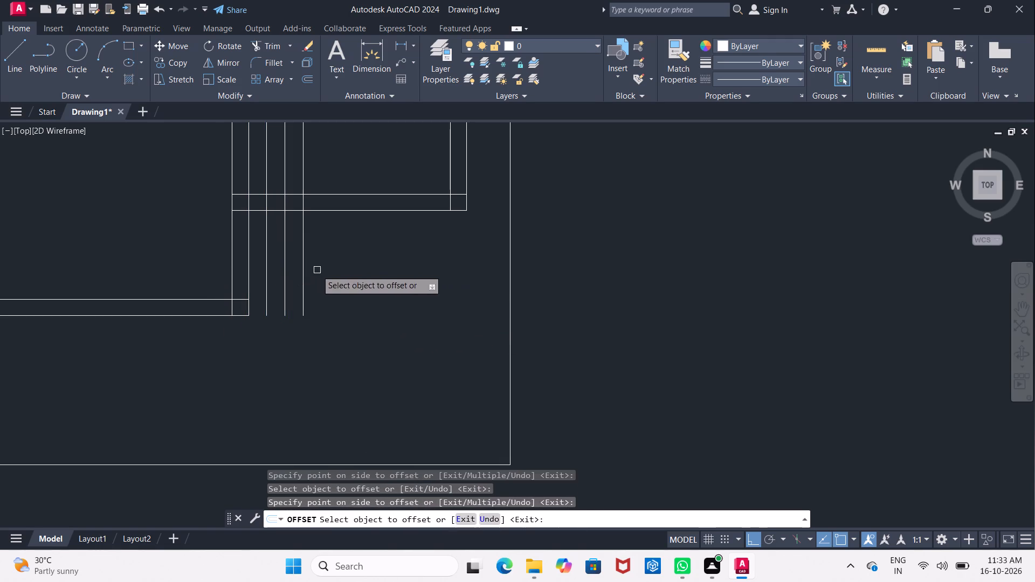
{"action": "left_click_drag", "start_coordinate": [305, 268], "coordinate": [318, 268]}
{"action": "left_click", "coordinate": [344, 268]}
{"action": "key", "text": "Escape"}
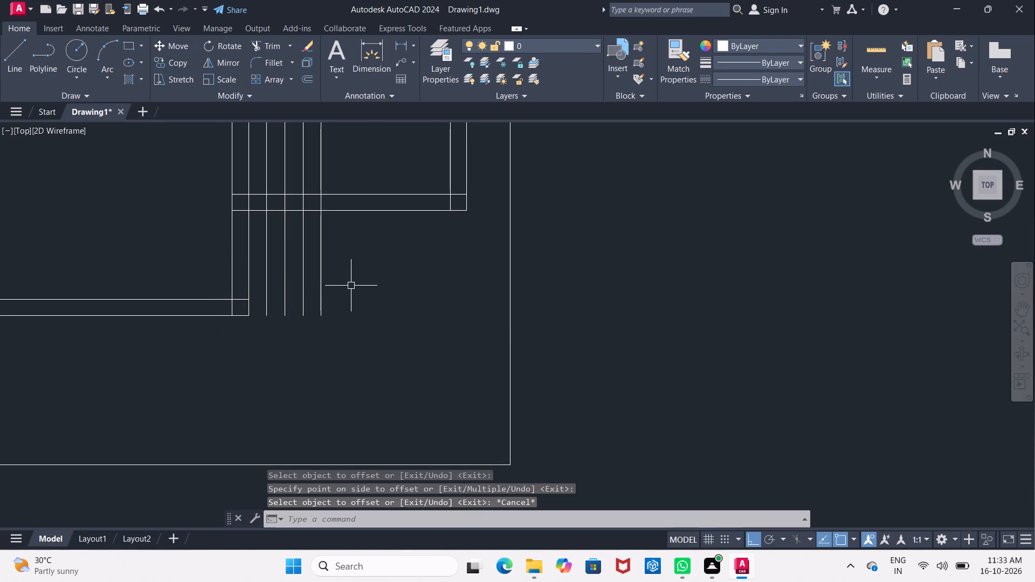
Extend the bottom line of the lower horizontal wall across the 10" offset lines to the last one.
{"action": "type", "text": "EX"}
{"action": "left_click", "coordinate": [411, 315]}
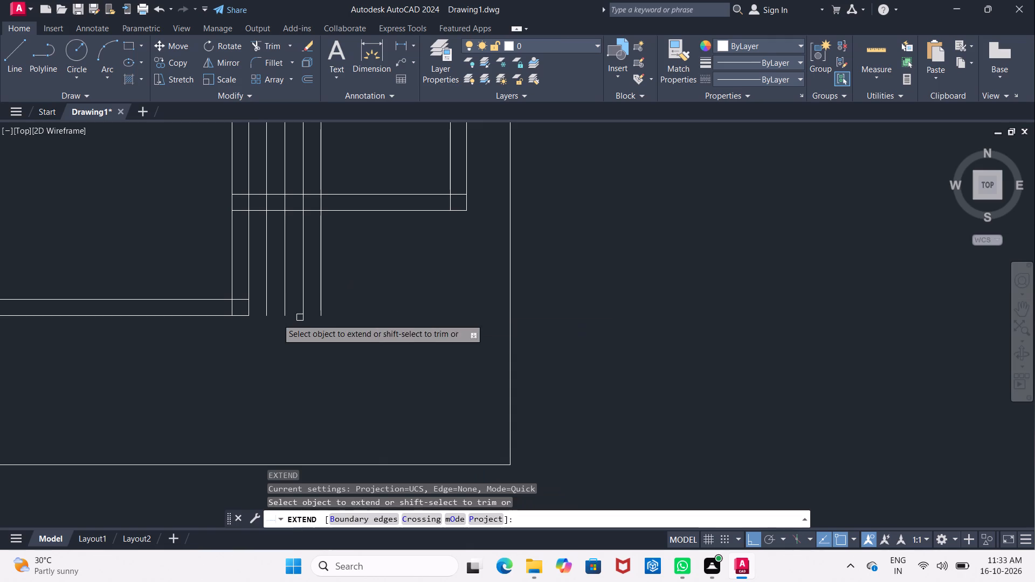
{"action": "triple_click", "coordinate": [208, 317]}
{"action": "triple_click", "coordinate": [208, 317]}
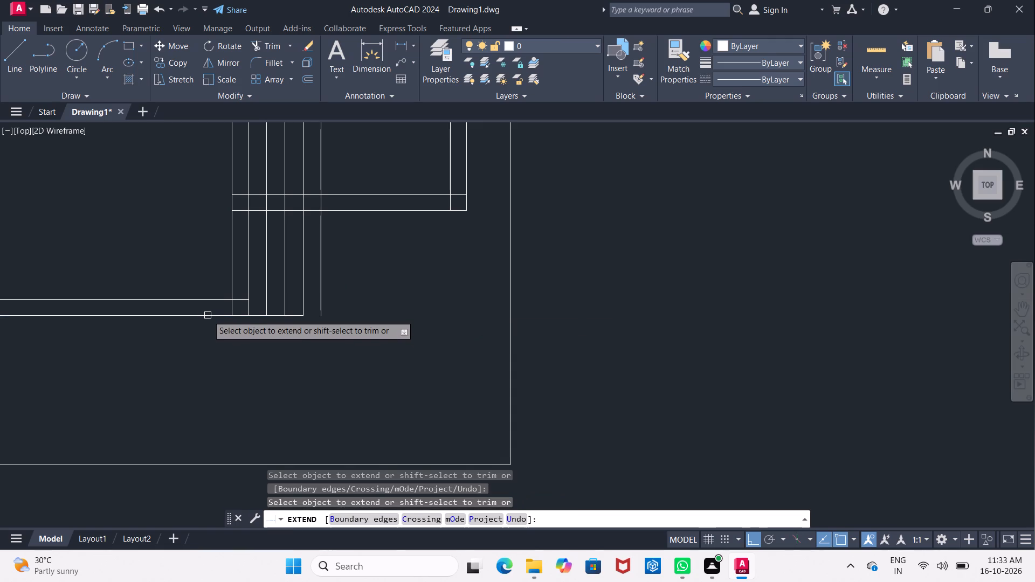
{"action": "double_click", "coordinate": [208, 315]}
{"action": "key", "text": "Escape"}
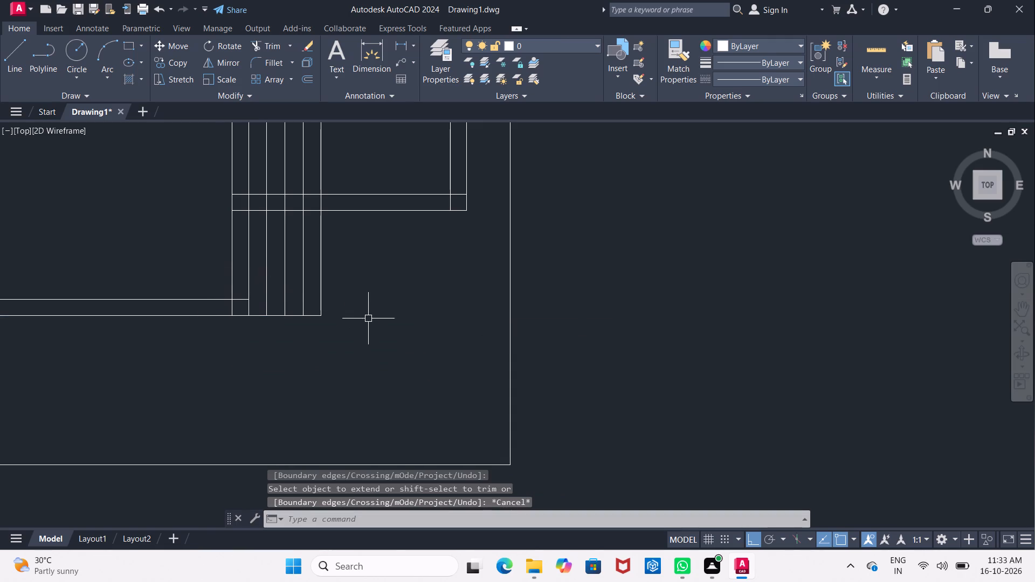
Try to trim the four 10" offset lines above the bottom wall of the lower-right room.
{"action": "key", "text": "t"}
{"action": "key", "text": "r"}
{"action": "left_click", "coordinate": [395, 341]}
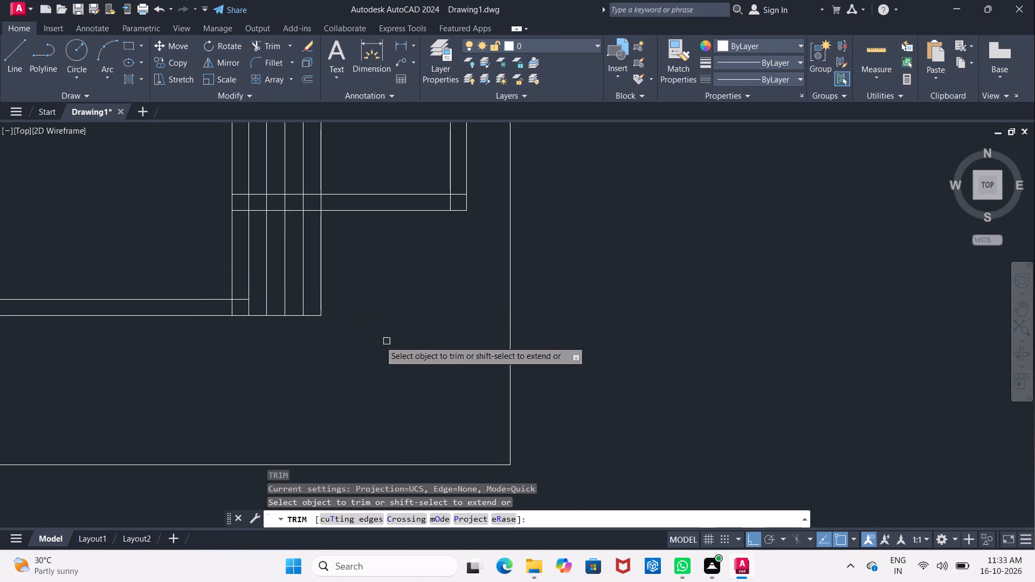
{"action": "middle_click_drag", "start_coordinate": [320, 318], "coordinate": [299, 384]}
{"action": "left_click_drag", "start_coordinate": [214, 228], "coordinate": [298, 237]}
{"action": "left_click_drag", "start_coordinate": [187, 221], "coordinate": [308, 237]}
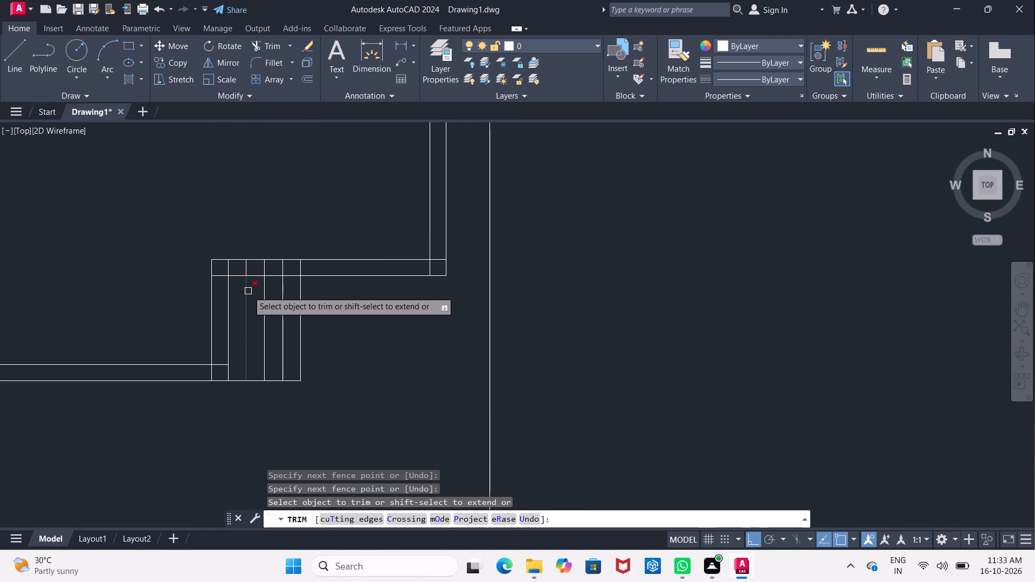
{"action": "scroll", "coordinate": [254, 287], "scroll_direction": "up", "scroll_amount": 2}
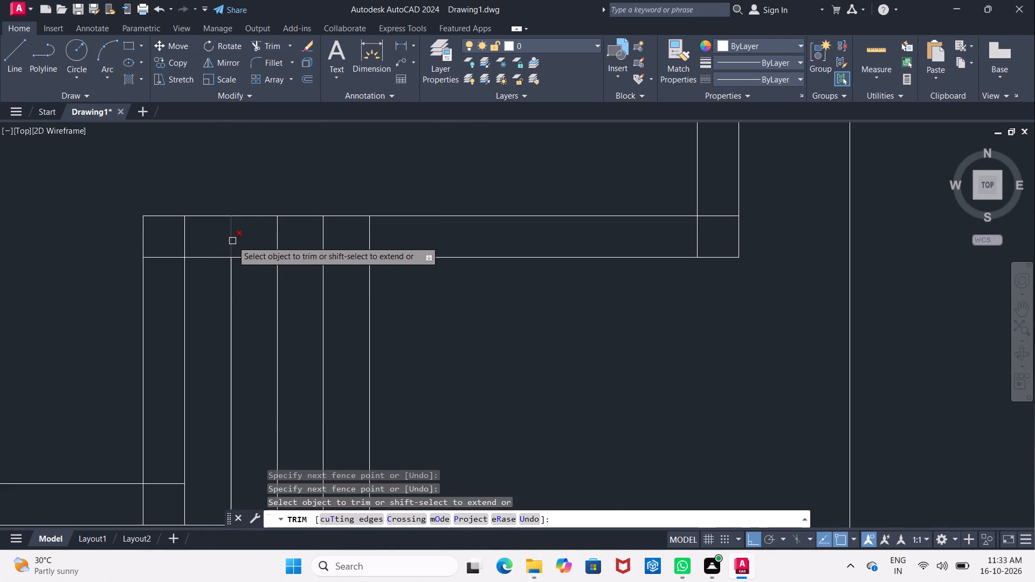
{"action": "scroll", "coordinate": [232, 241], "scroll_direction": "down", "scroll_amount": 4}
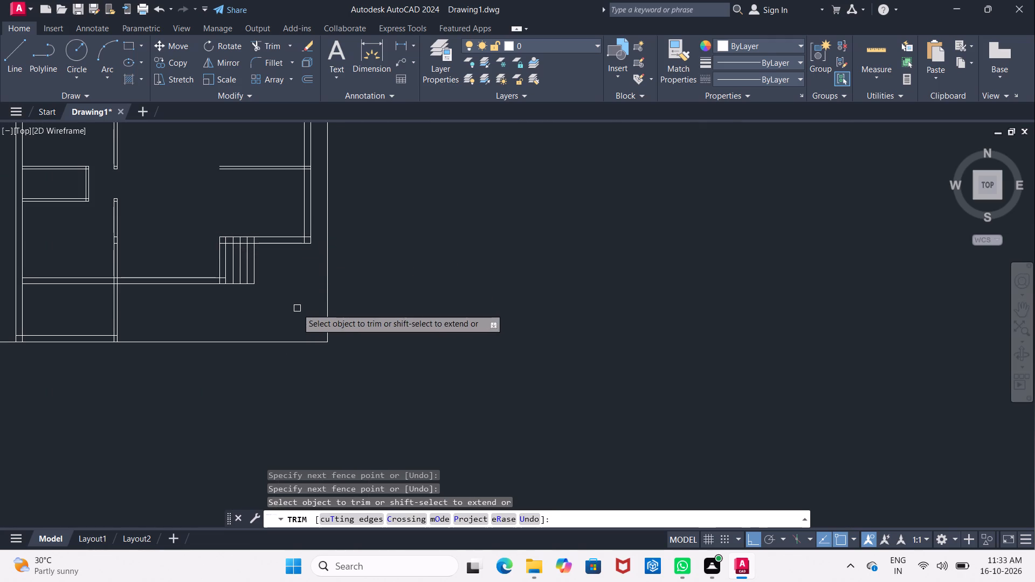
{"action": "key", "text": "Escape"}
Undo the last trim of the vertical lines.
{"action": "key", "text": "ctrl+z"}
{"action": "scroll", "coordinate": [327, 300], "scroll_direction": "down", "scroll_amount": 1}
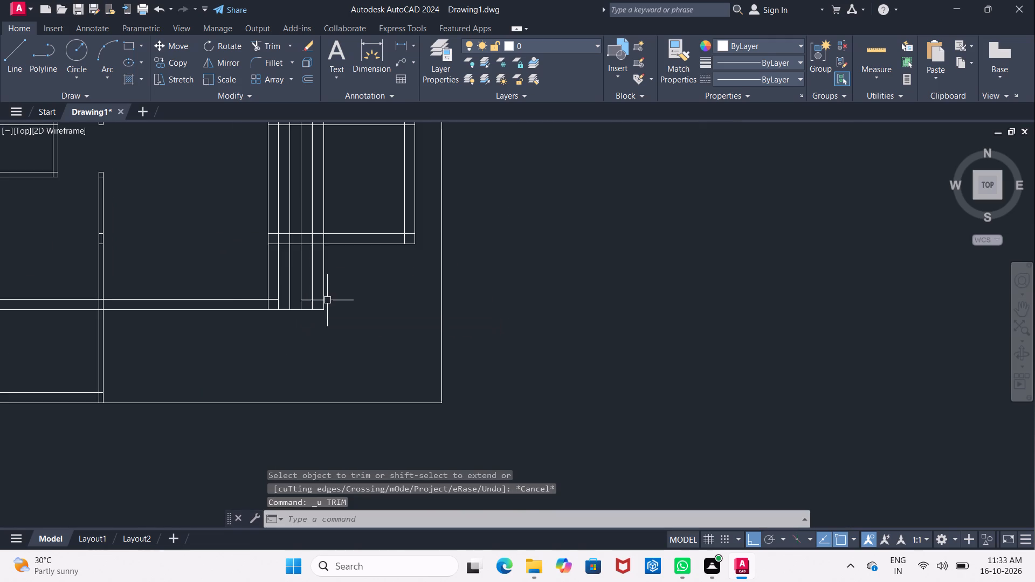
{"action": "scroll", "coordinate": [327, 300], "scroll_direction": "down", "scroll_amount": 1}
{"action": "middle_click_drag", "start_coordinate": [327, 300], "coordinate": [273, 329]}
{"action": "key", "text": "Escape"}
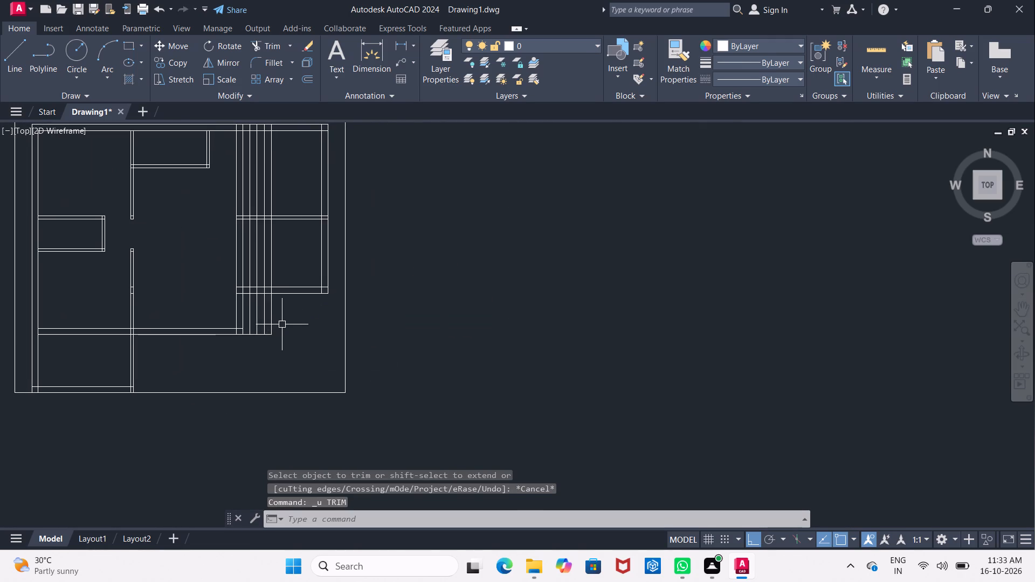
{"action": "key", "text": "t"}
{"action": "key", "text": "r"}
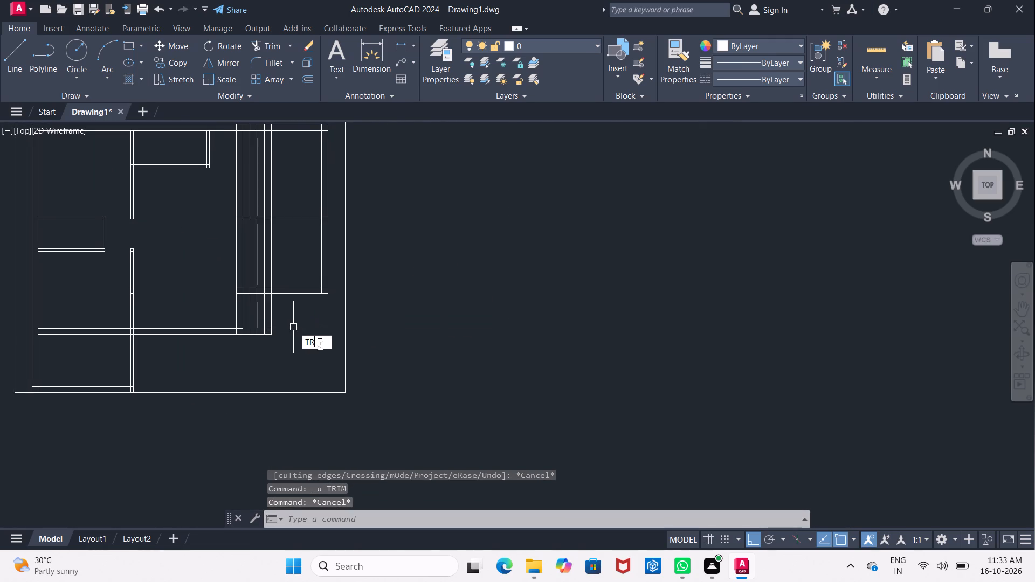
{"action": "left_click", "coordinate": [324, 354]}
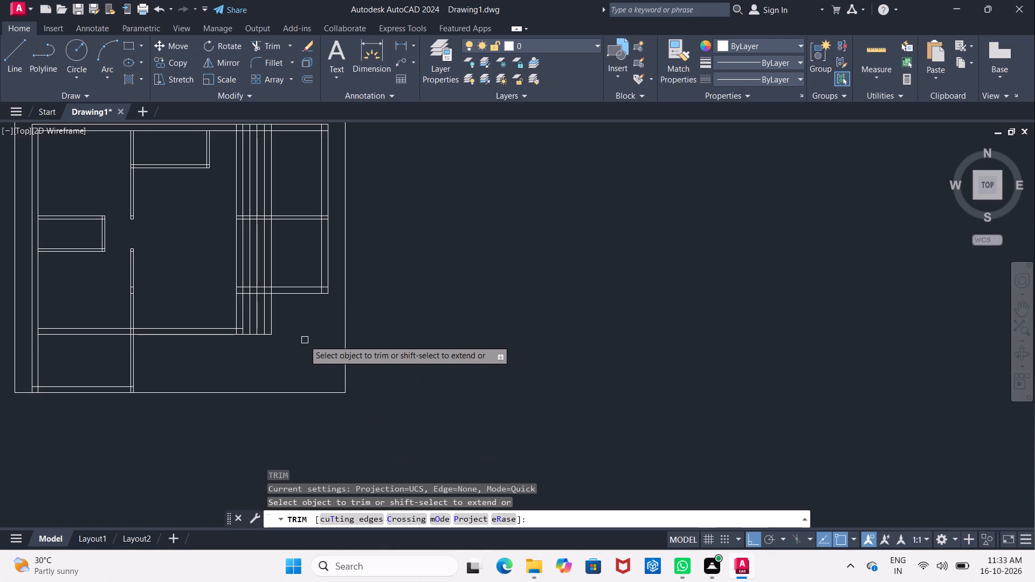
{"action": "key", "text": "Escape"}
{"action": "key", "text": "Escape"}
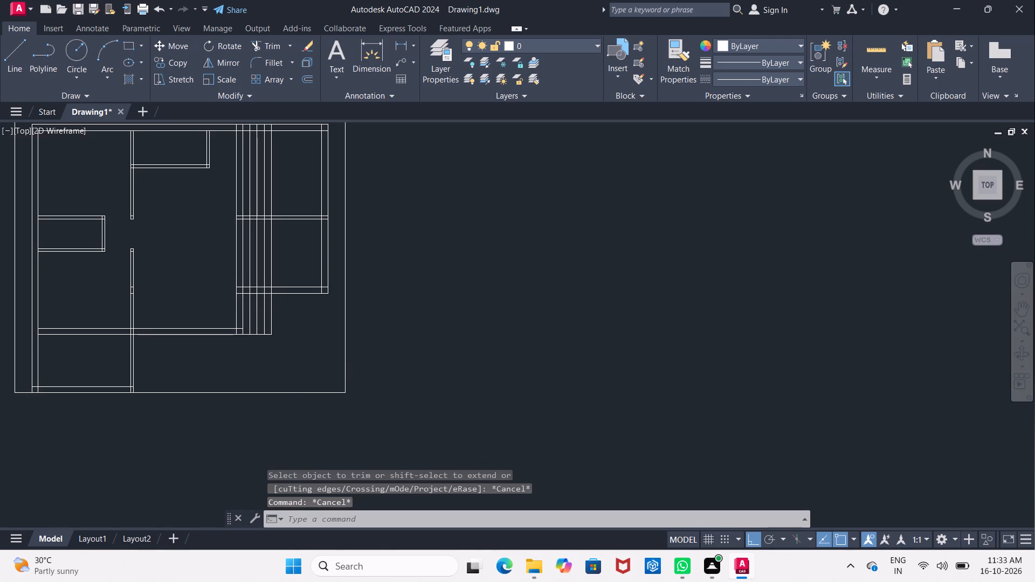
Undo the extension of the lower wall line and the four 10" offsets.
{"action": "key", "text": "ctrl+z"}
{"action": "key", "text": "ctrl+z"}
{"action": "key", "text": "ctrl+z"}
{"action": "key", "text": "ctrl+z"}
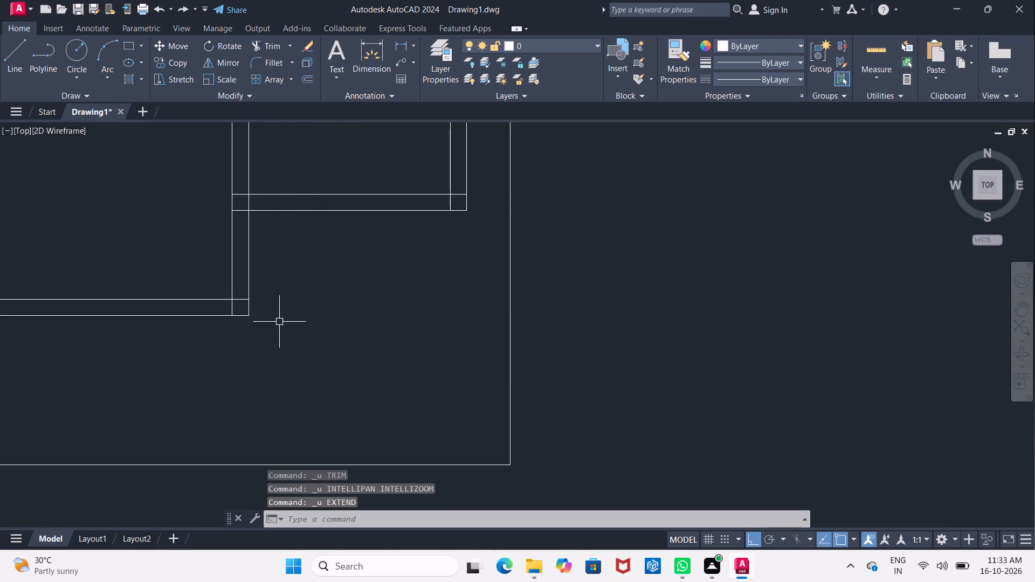
Offset the outer line of the vertical wall below the lower-right room outward four times in succession, 10" apart.
{"action": "scroll", "coordinate": [289, 327], "scroll_direction": "down", "scroll_amount": 2}
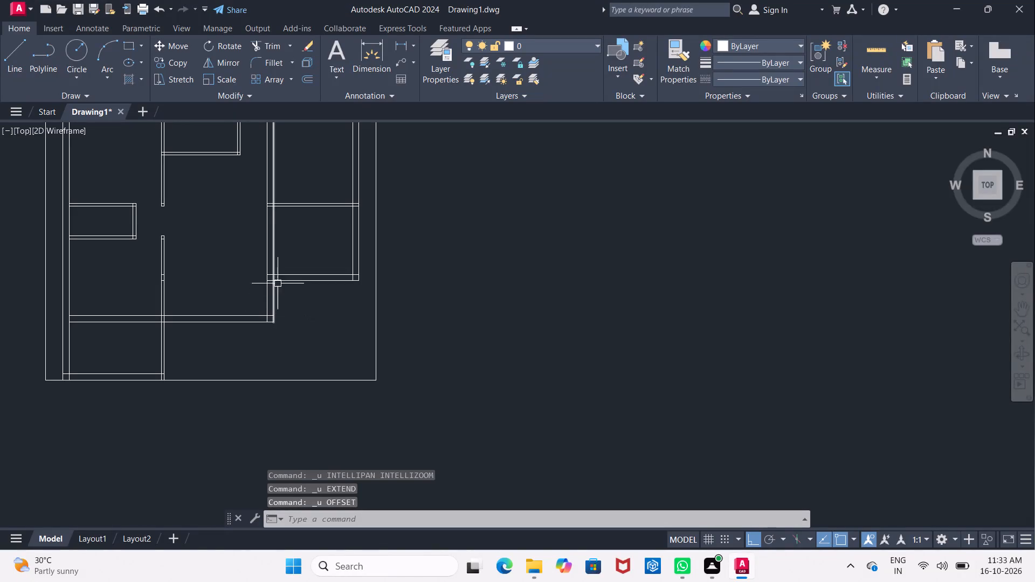
{"action": "middle_click_drag", "start_coordinate": [287, 241], "coordinate": [258, 288]}
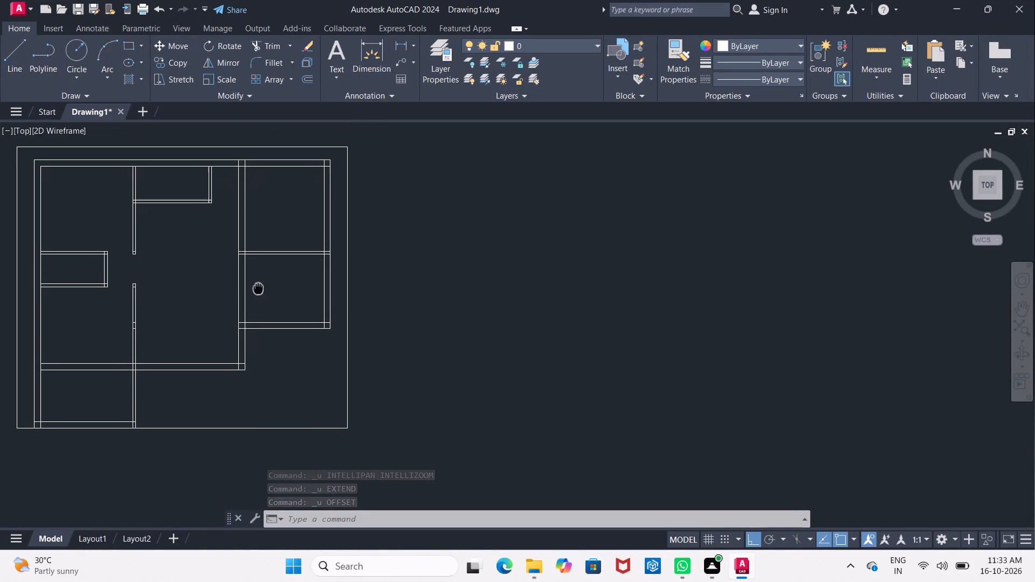
{"action": "middle_click_drag", "start_coordinate": [258, 288], "coordinate": [258, 287]}
{"action": "scroll", "coordinate": [263, 293], "scroll_direction": "down", "scroll_amount": 1}
{"action": "scroll", "coordinate": [263, 293], "scroll_direction": "up", "scroll_amount": 2}
{"action": "middle_click_drag", "start_coordinate": [263, 288], "coordinate": [259, 267]}
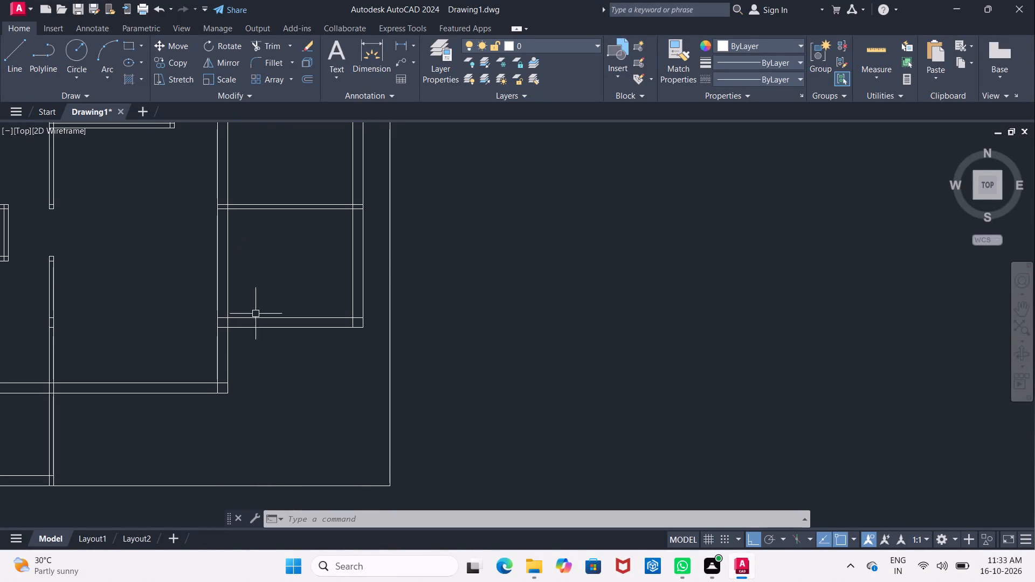
{"action": "key", "text": "o"}
{"action": "key", "text": "Return"}
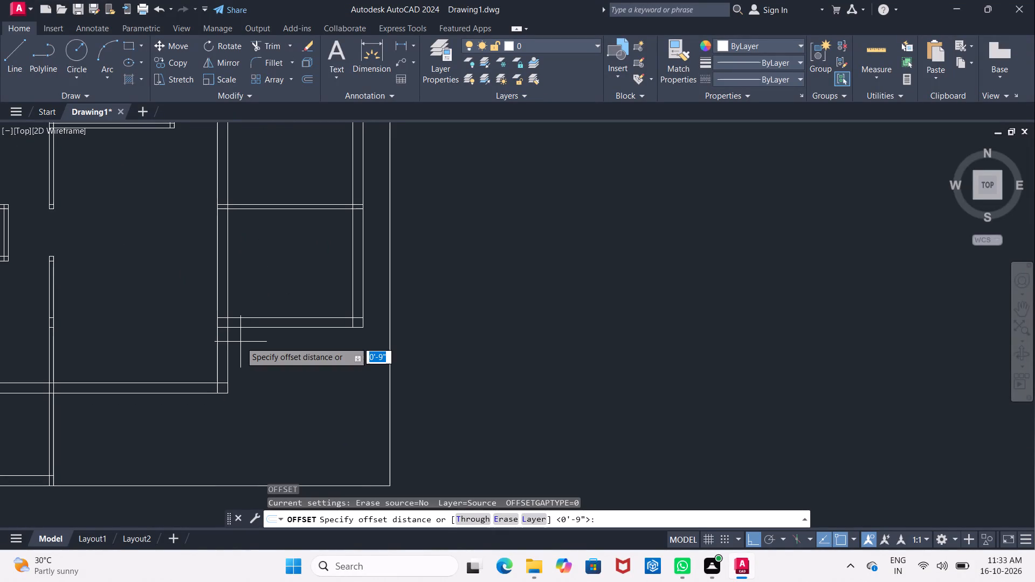
{"action": "type", "text": "10"}
{"action": "key", "text": "shift+quotedbl"}
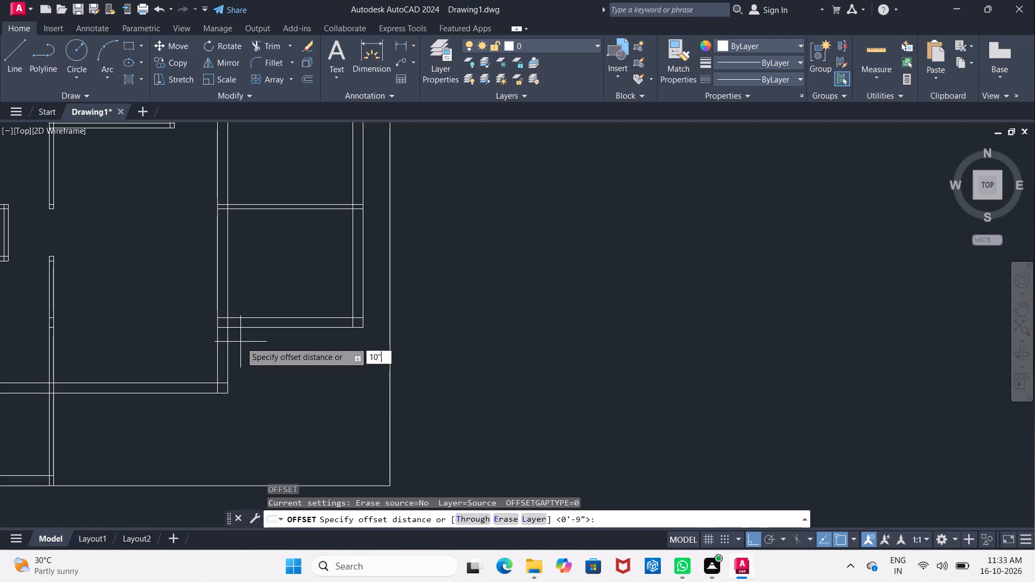
{"action": "key", "text": "Return"}
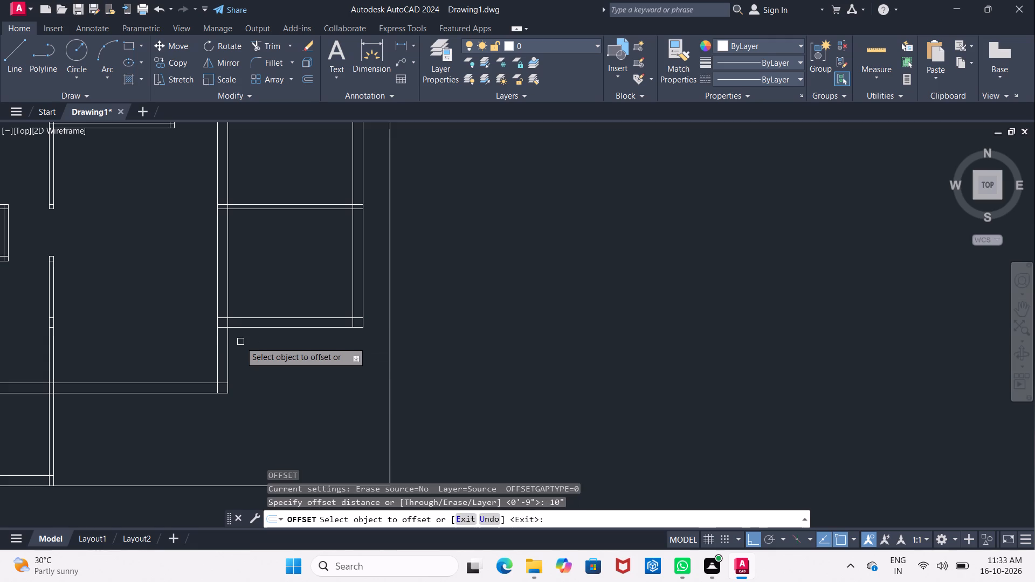
{"action": "left_click_drag", "start_coordinate": [226, 349], "coordinate": [233, 352]}
{"action": "left_click", "coordinate": [272, 363]}
{"action": "left_click_drag", "start_coordinate": [240, 361], "coordinate": [246, 360]}
{"action": "left_click", "coordinate": [291, 365]}
{"action": "left_click_drag", "start_coordinate": [251, 362], "coordinate": [260, 362]}
{"action": "left_click", "coordinate": [284, 369]}
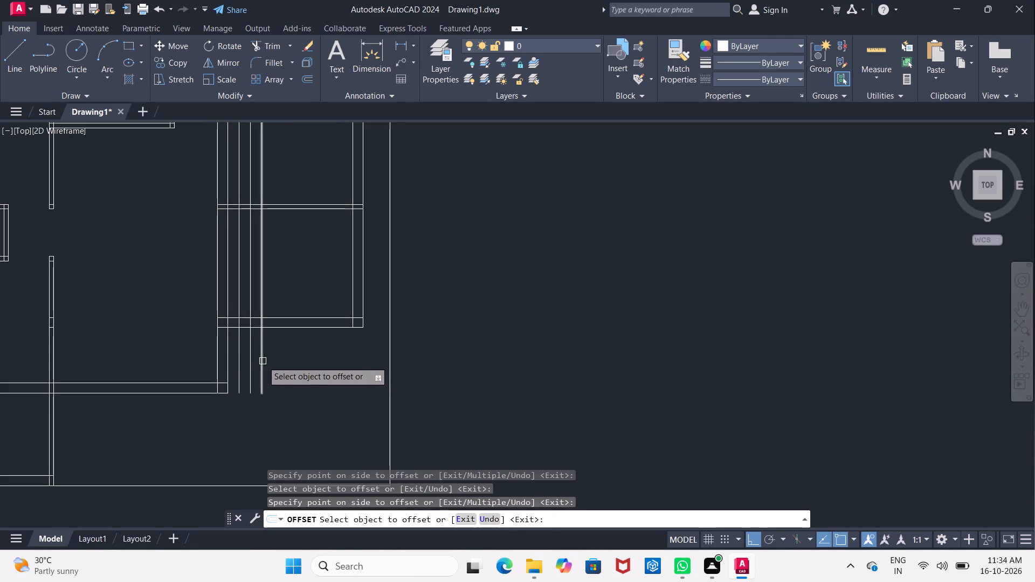
{"action": "left_click_drag", "start_coordinate": [263, 361], "coordinate": [277, 361]}
{"action": "left_click", "coordinate": [333, 369]}
{"action": "key", "text": "Escape"}
Trim the four 10" offset lines back to the lower face of the lower-right room's bottom wall.
{"action": "type", "text": "TR"}
{"action": "left_click", "coordinate": [355, 411]}
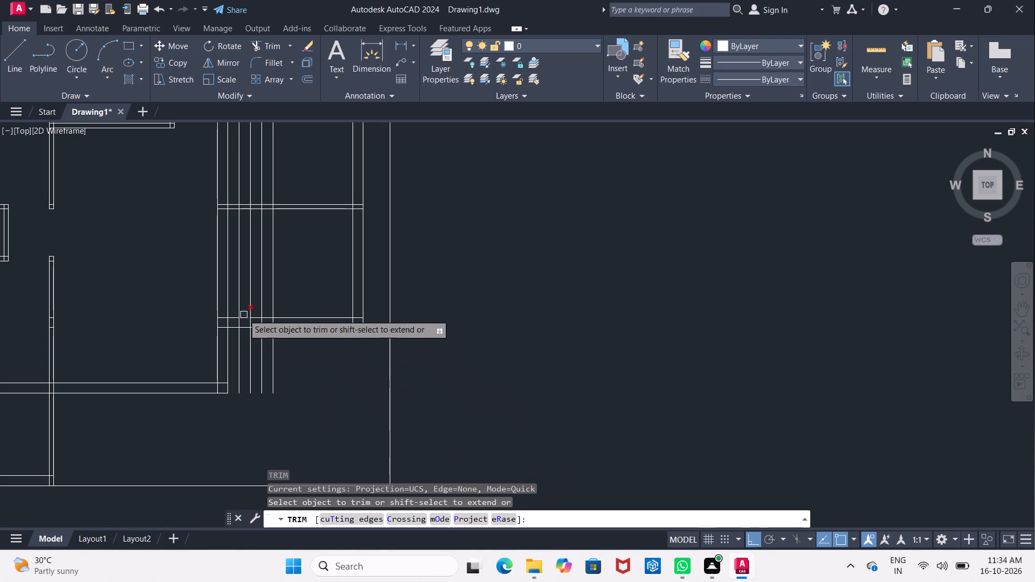
{"action": "scroll", "coordinate": [243, 314], "scroll_direction": "up", "scroll_amount": 2}
{"action": "left_click_drag", "start_coordinate": [215, 298], "coordinate": [321, 301]}
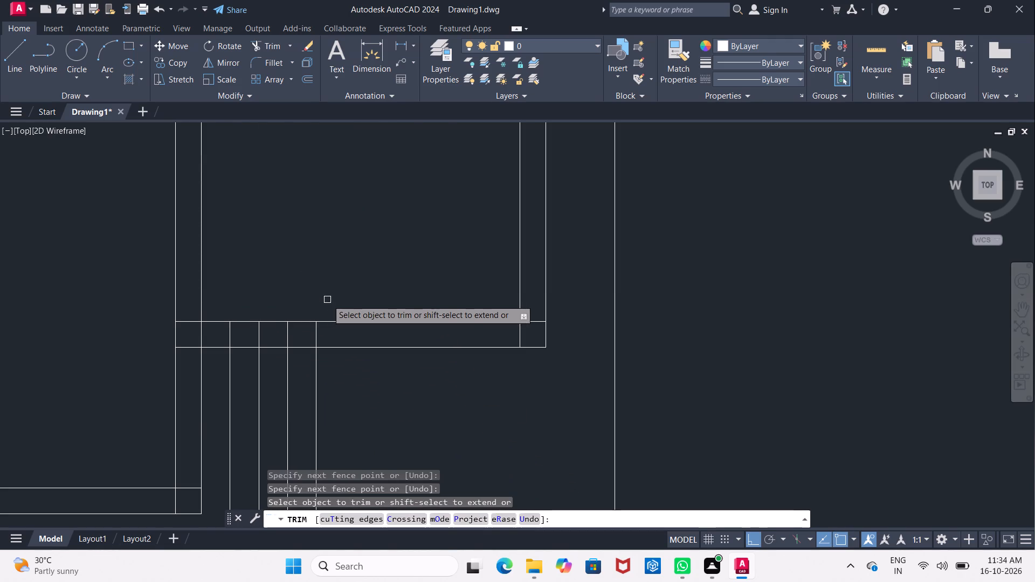
{"action": "scroll", "coordinate": [327, 300], "scroll_direction": "down", "scroll_amount": 2}
{"action": "scroll", "coordinate": [300, 329], "scroll_direction": "up", "scroll_amount": 2}
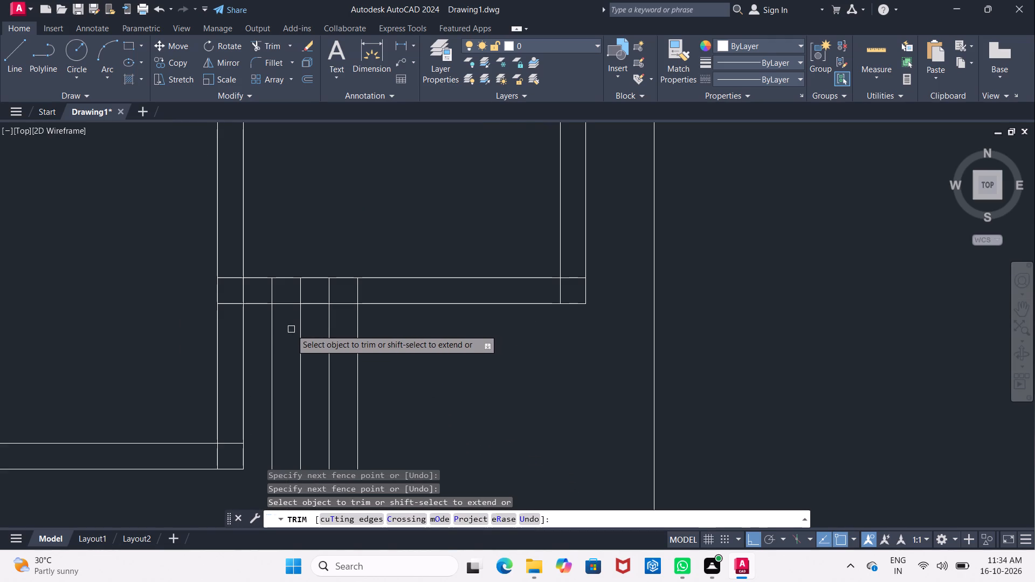
{"action": "middle_click_drag", "start_coordinate": [286, 336], "coordinate": [286, 302]}
{"action": "left_click_drag", "start_coordinate": [265, 258], "coordinate": [266, 258]}
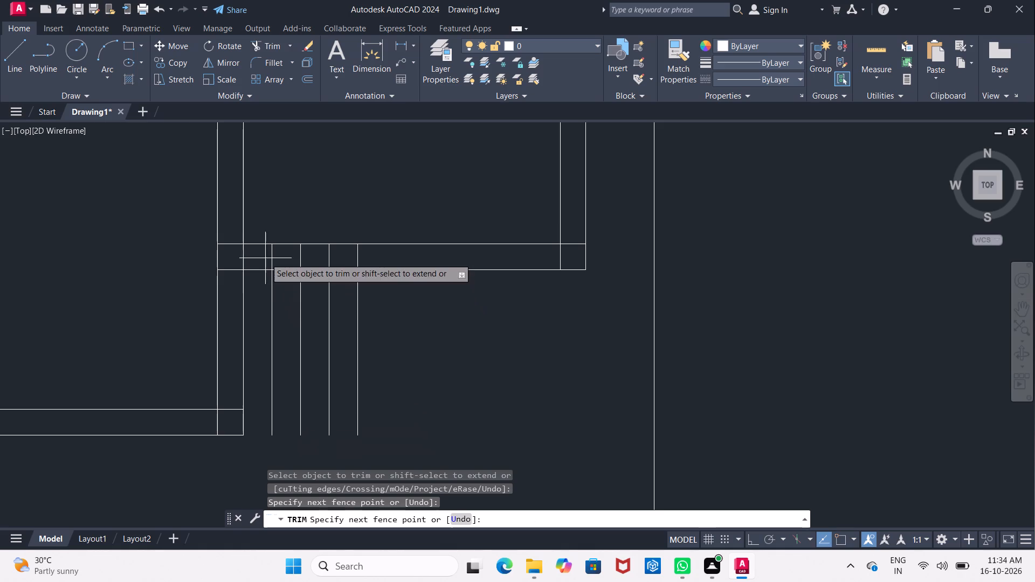
{"action": "left_click_drag", "start_coordinate": [266, 258], "coordinate": [362, 260]}
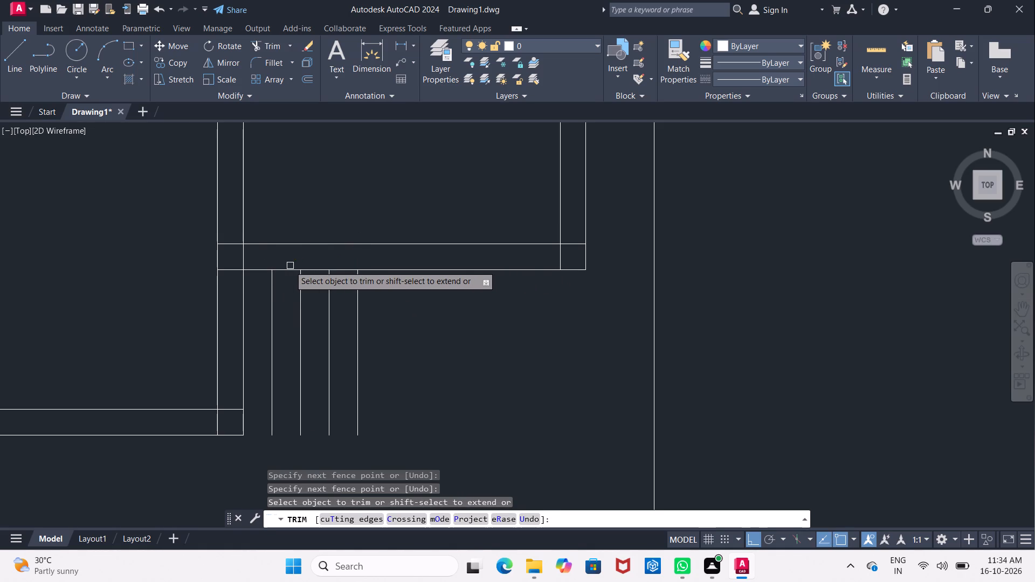
Trim away both vertical wall lines between the lower-right room and the lower horizontal wall, plus the inner stub at that wall's end.
{"action": "scroll", "coordinate": [263, 280], "scroll_direction": "down", "scroll_amount": 2}
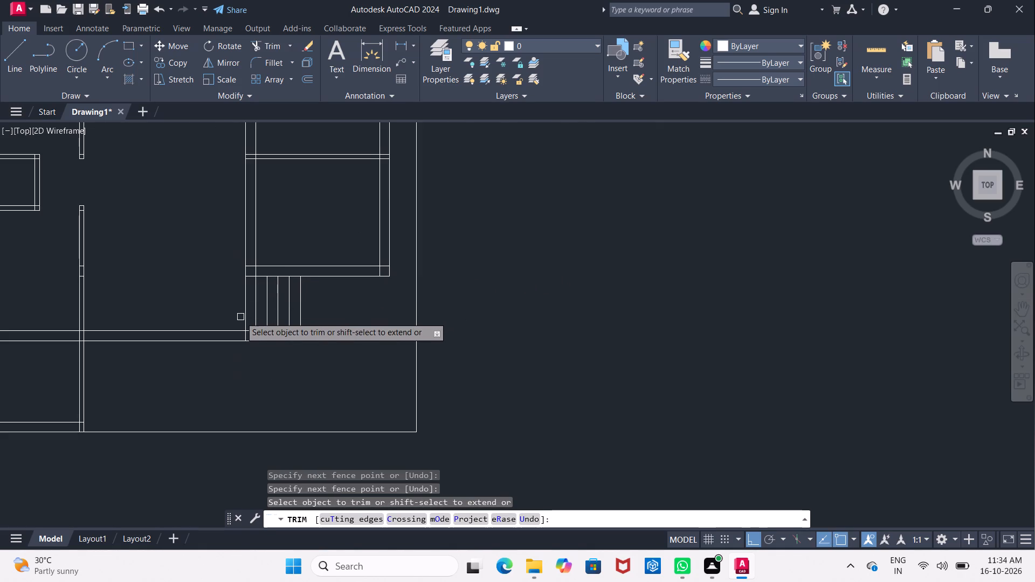
{"action": "scroll", "coordinate": [240, 317], "scroll_direction": "up", "scroll_amount": 2}
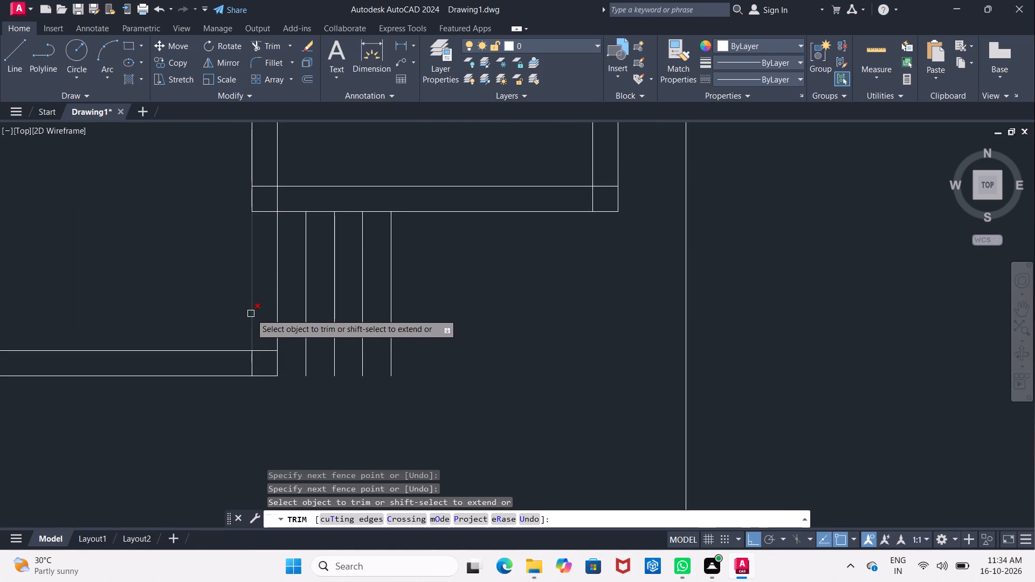
{"action": "left_click", "coordinate": [251, 314]}
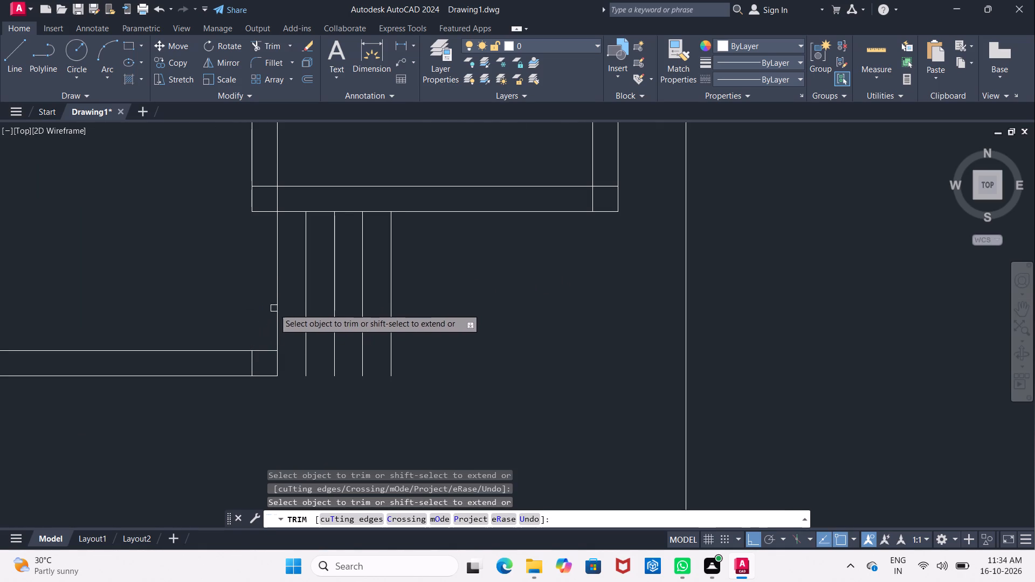
{"action": "left_click", "coordinate": [277, 304]}
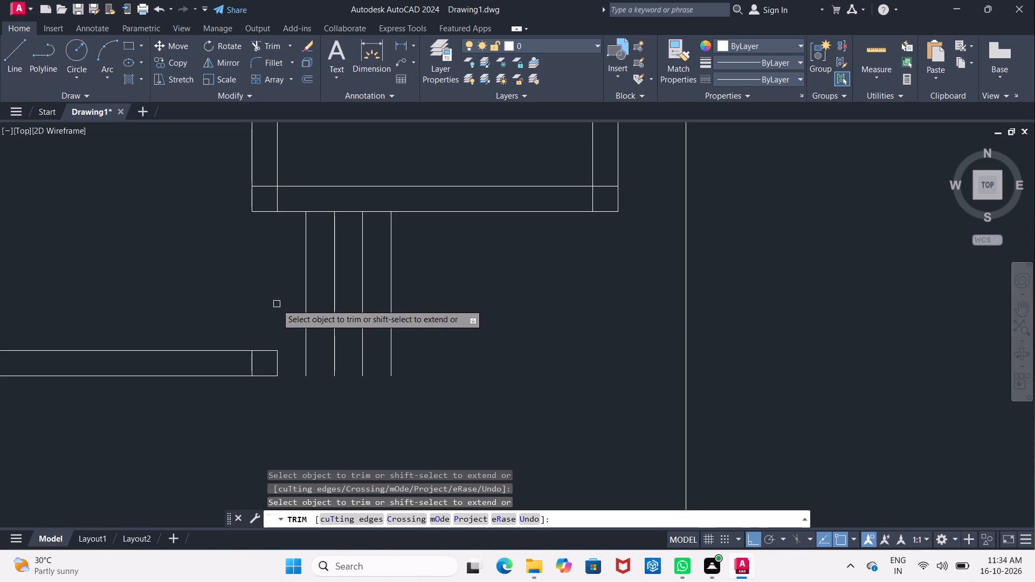
{"action": "left_click", "coordinate": [255, 362]}
{"action": "key", "text": "Escape"}
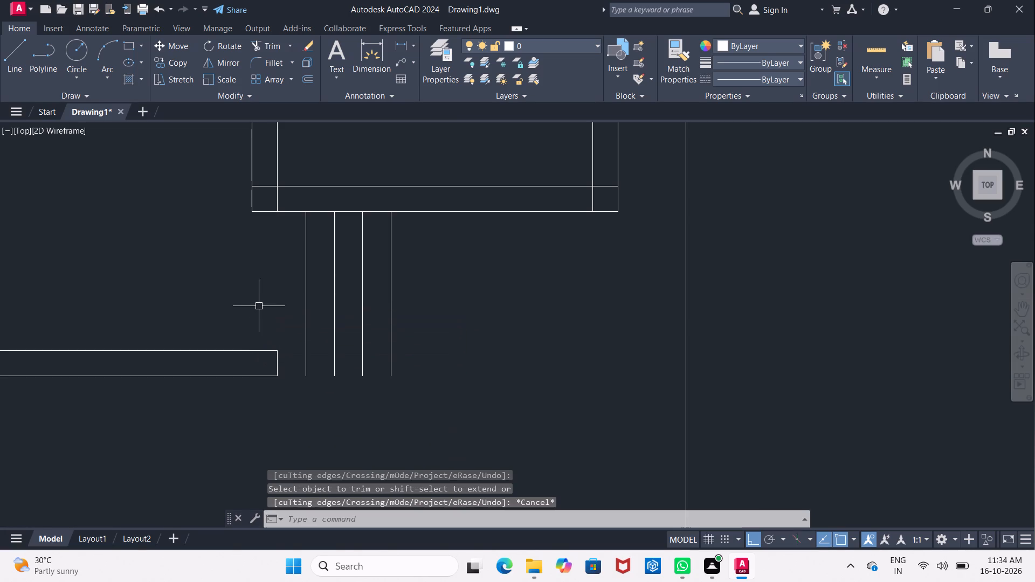
Extend the bottom line of the lower horizontal wall across the 10" offset lines to the last one.
{"action": "key", "text": "e"}
{"action": "key", "text": "x"}
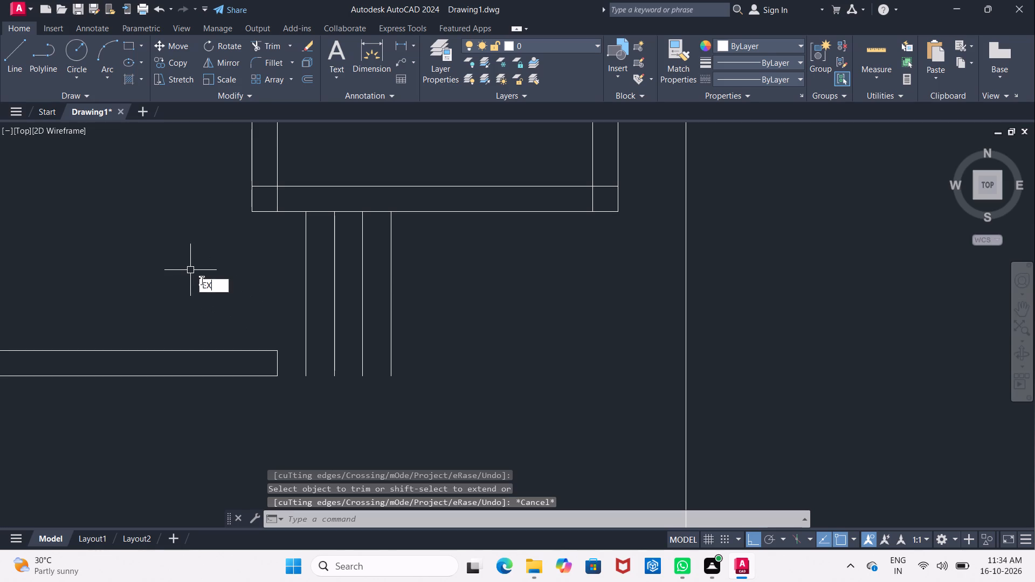
{"action": "left_click", "coordinate": [240, 302]}
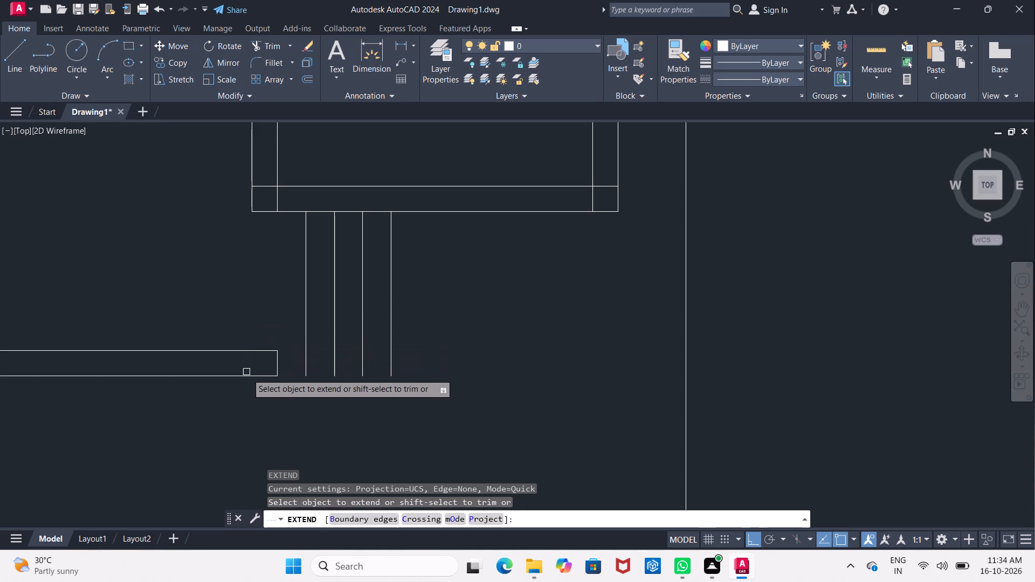
{"action": "triple_click", "coordinate": [249, 376]}
{"action": "left_click", "coordinate": [253, 373]}
{"action": "double_click", "coordinate": [253, 378]}
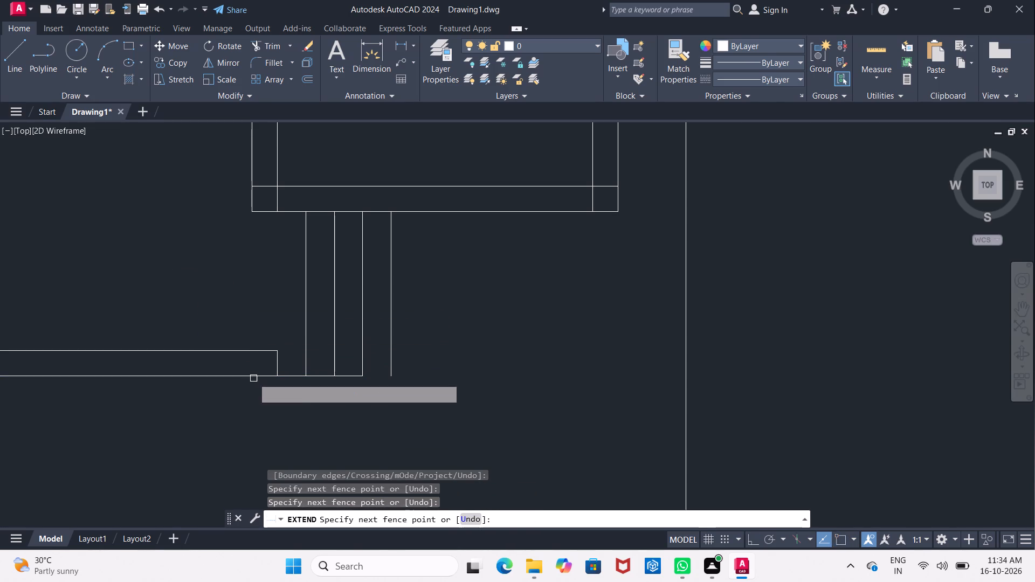
{"action": "left_click", "coordinate": [258, 377]}
{"action": "middle_click_drag", "start_coordinate": [242, 398], "coordinate": [239, 436]}
{"action": "key", "text": "Escape"}
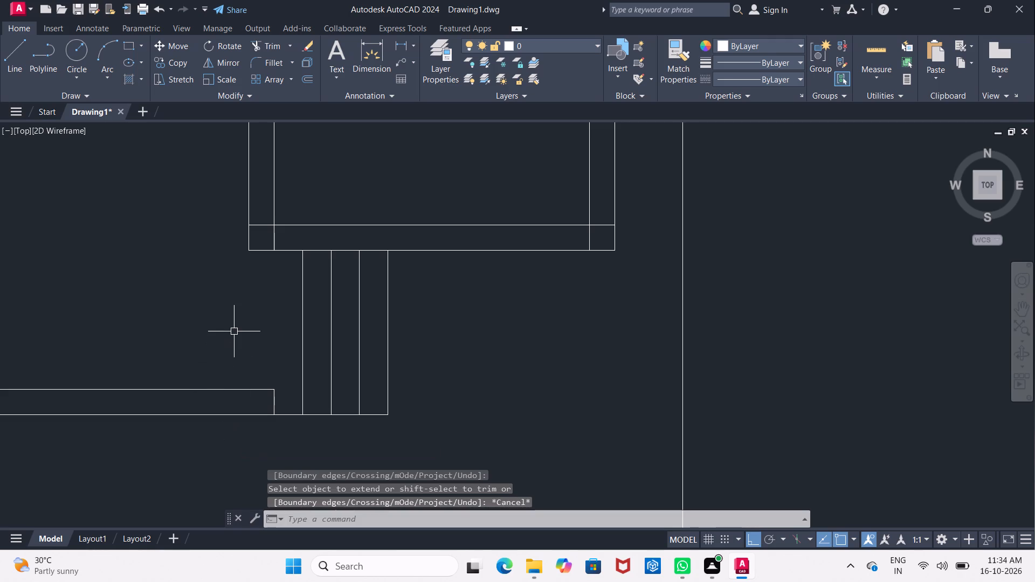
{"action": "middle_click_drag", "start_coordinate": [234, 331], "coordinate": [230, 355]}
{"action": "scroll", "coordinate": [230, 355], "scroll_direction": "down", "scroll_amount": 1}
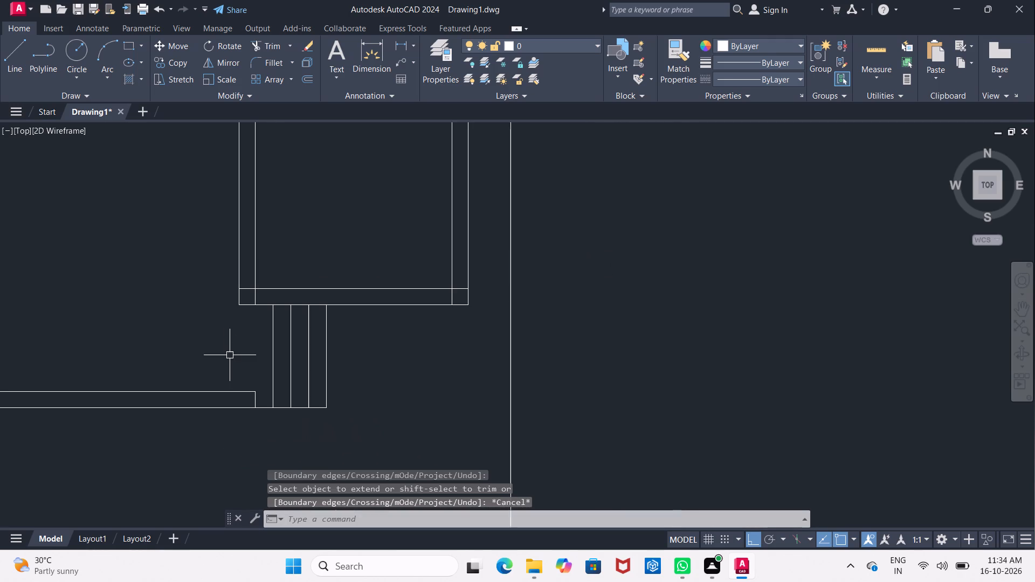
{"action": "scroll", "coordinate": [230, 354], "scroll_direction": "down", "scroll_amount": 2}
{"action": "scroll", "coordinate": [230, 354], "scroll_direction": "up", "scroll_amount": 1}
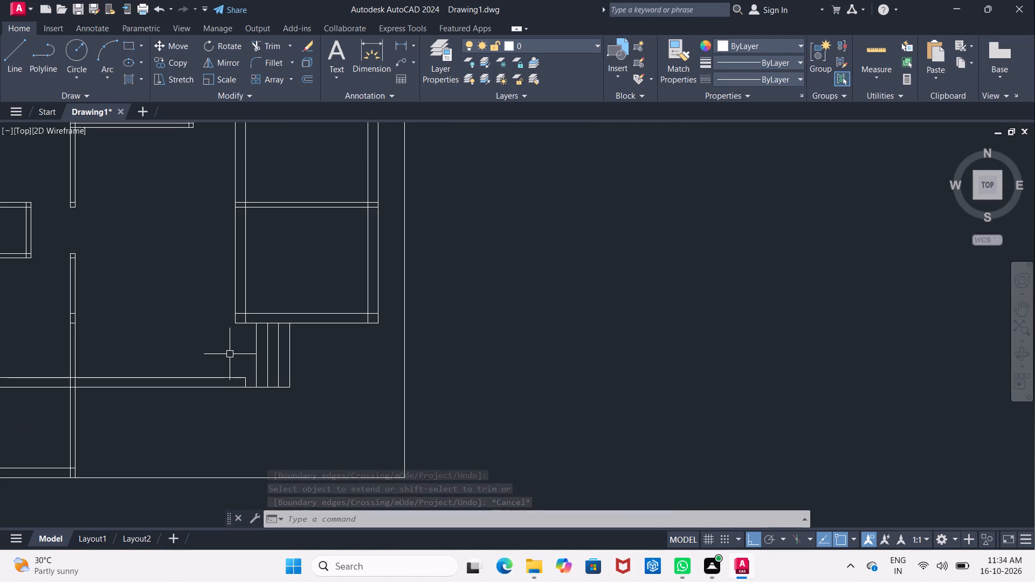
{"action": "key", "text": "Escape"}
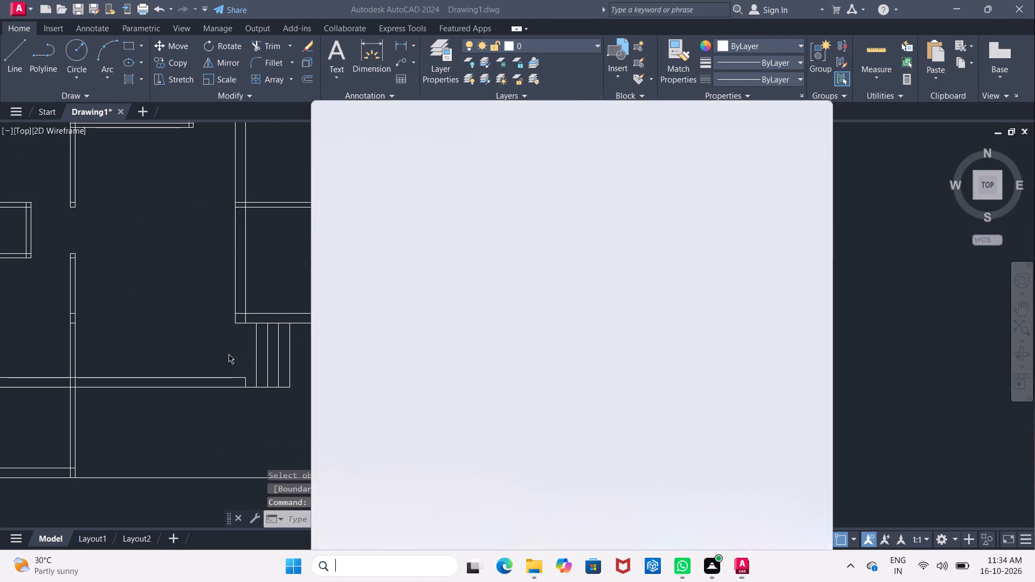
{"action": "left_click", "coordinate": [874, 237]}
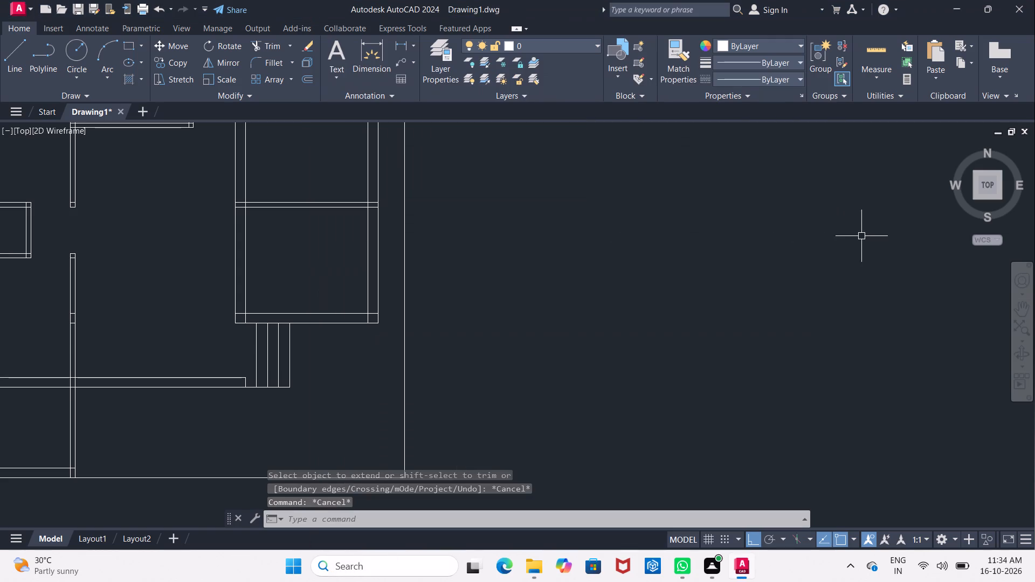
Trim the crossing inner wall lines at the lower-right room's bottom-left corner and the inner horizontal line's overrun at its bottom-right corner.
{"action": "key", "text": "t"}
{"action": "key", "text": "r"}
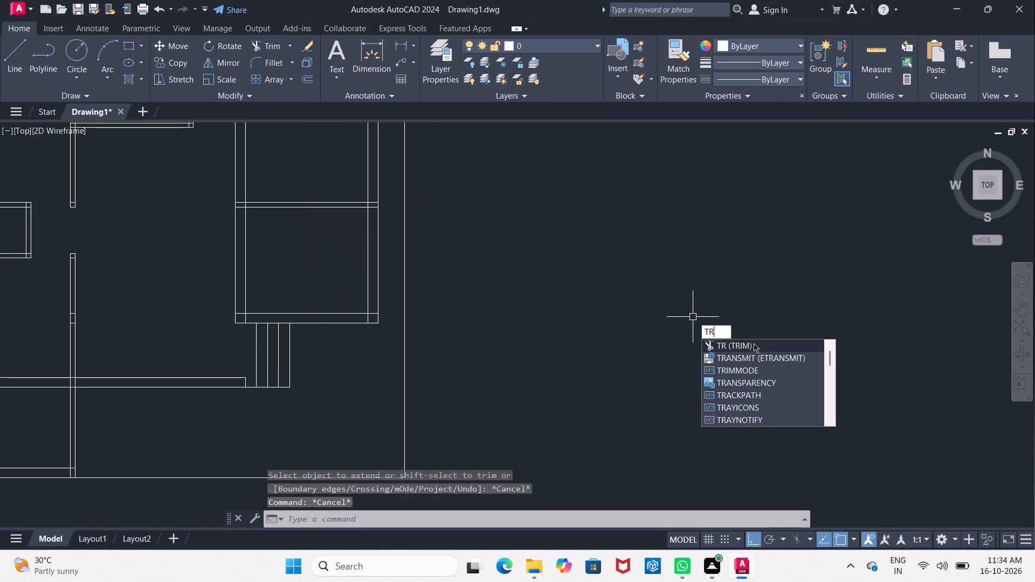
{"action": "left_click", "coordinate": [754, 343]}
{"action": "scroll", "coordinate": [244, 325], "scroll_direction": "up", "scroll_amount": 2}
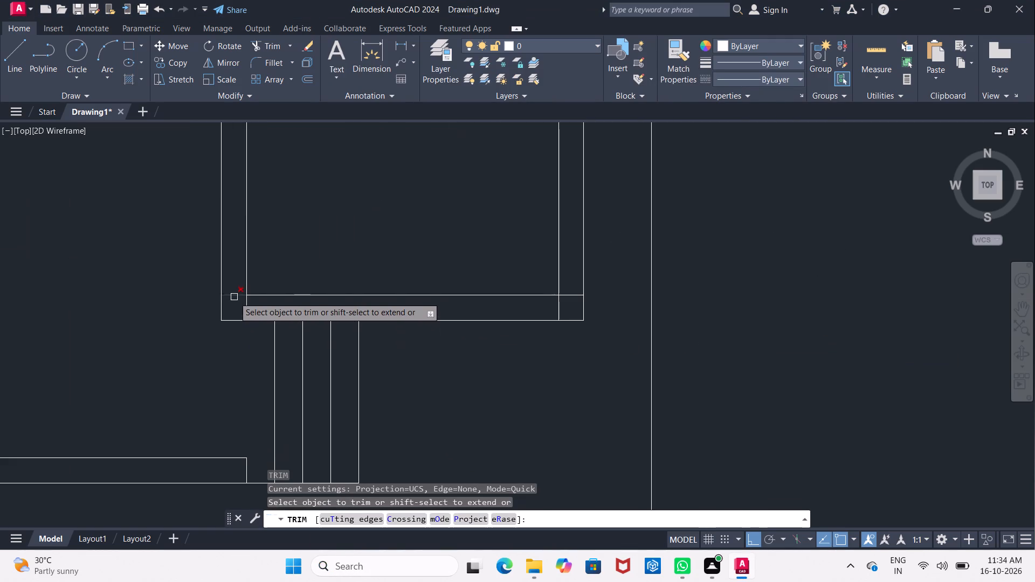
{"action": "left_click", "coordinate": [234, 297]}
{"action": "left_click", "coordinate": [243, 306]}
{"action": "left_click", "coordinate": [247, 306]}
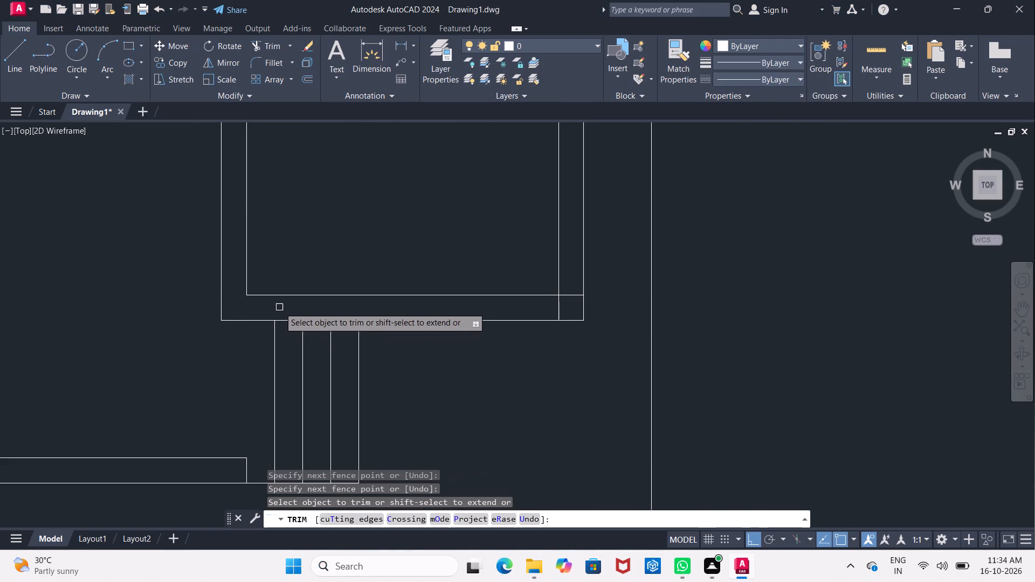
{"action": "middle_click_drag", "start_coordinate": [271, 307], "coordinate": [231, 309]}
{"action": "scroll", "coordinate": [320, 302], "scroll_direction": "down", "scroll_amount": 2}
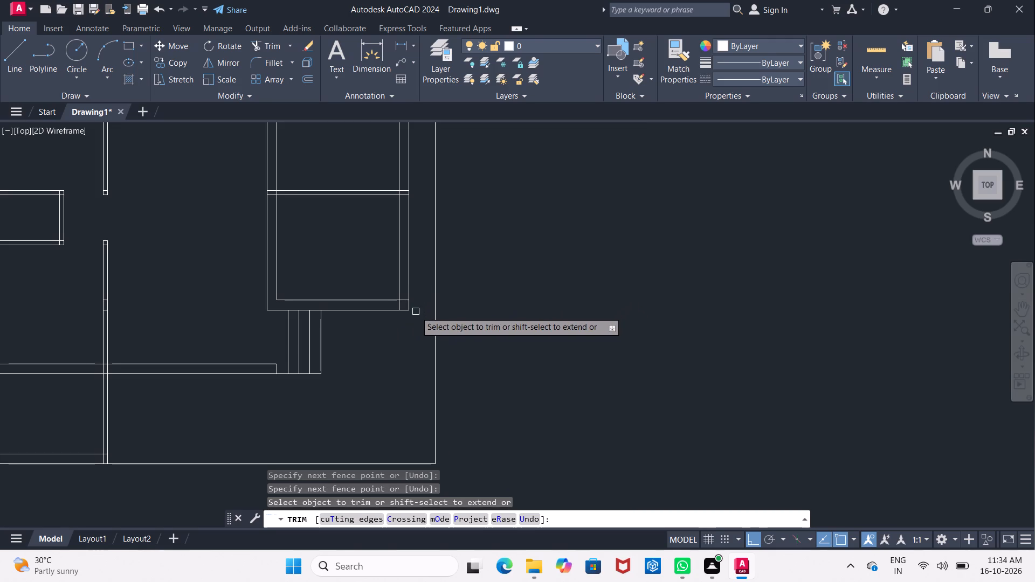
{"action": "scroll", "coordinate": [401, 314], "scroll_direction": "up", "scroll_amount": 2}
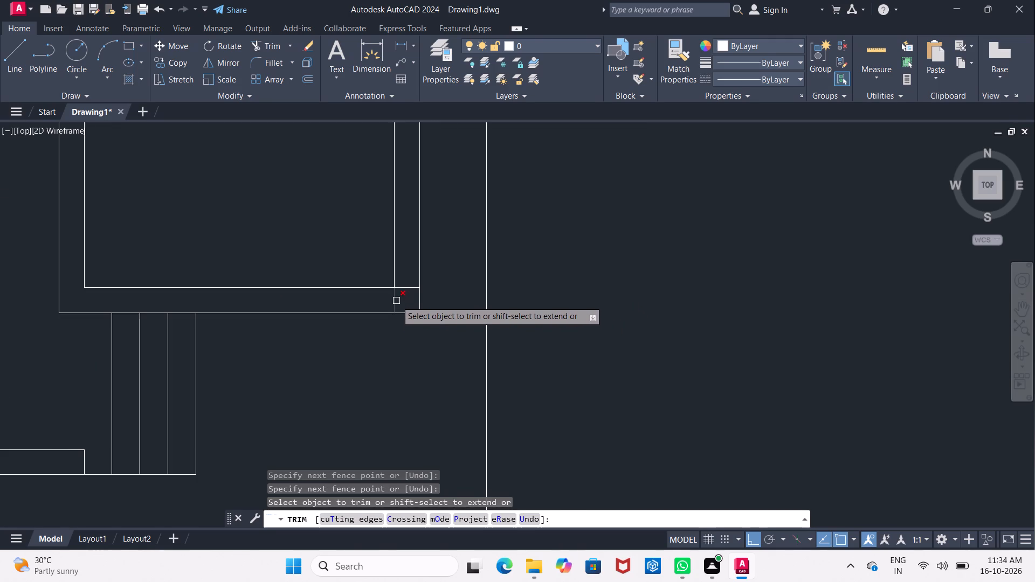
{"action": "left_click", "coordinate": [406, 289]}
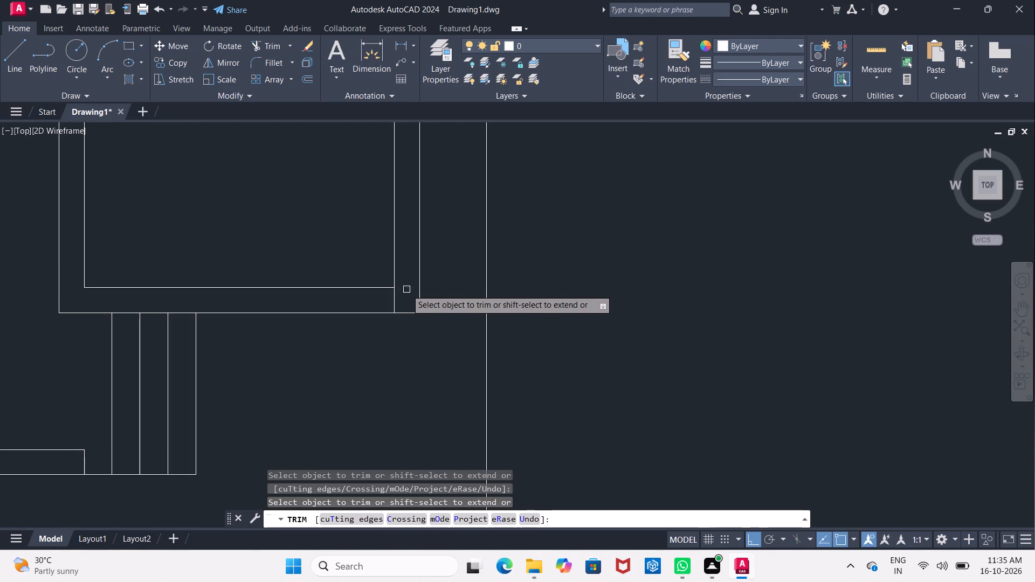
Trim away the inner partition line below the lower horizontal wall, including its short piece beneath the bottom wall's inner line.
{"action": "scroll", "coordinate": [406, 289], "scroll_direction": "down", "scroll_amount": 2}
{"action": "middle_click_drag", "start_coordinate": [408, 309], "coordinate": [412, 329]}
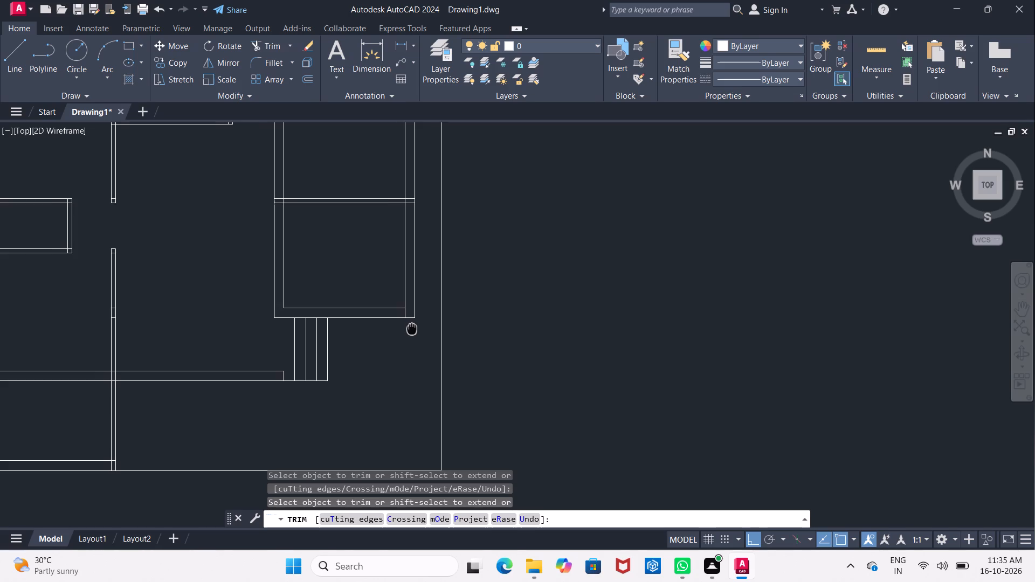
{"action": "middle_click_drag", "start_coordinate": [412, 329], "coordinate": [531, 234]}
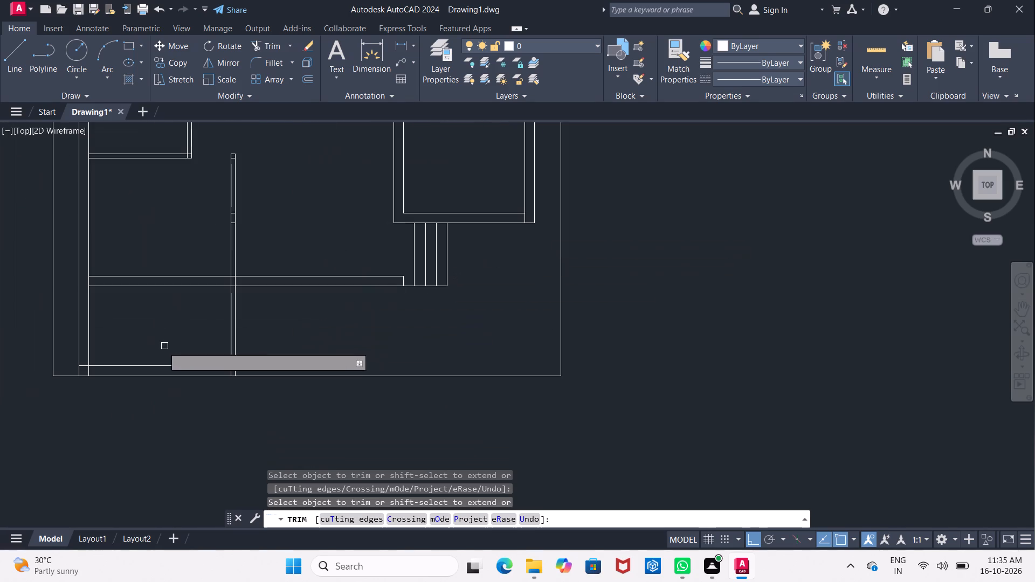
{"action": "scroll", "coordinate": [177, 338], "scroll_direction": "up", "scroll_amount": 1}
{"action": "middle_click_drag", "start_coordinate": [181, 339], "coordinate": [284, 300]}
{"action": "scroll", "coordinate": [146, 335], "scroll_direction": "up", "scroll_amount": 1}
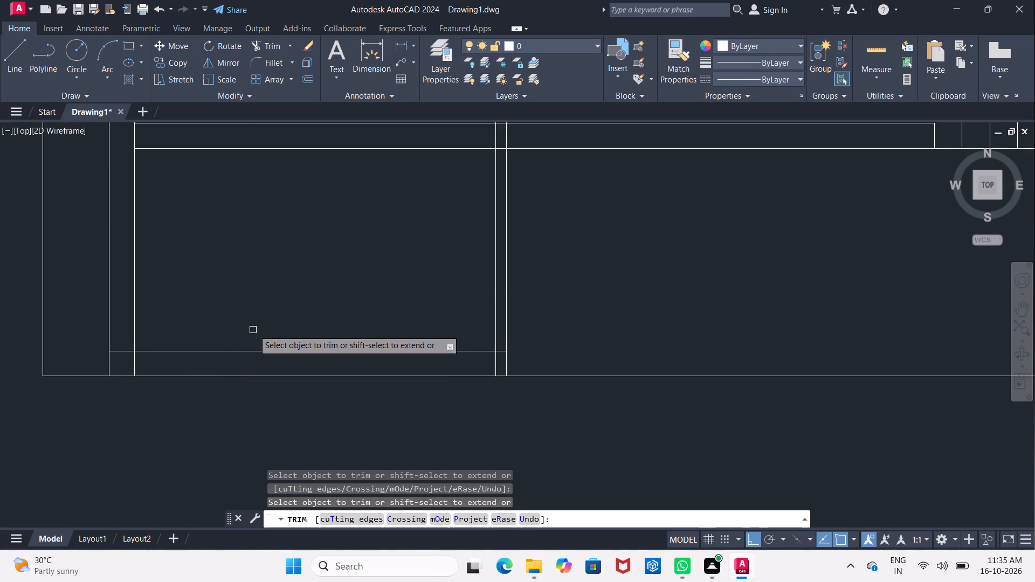
{"action": "middle_click_drag", "start_coordinate": [254, 330], "coordinate": [229, 325]}
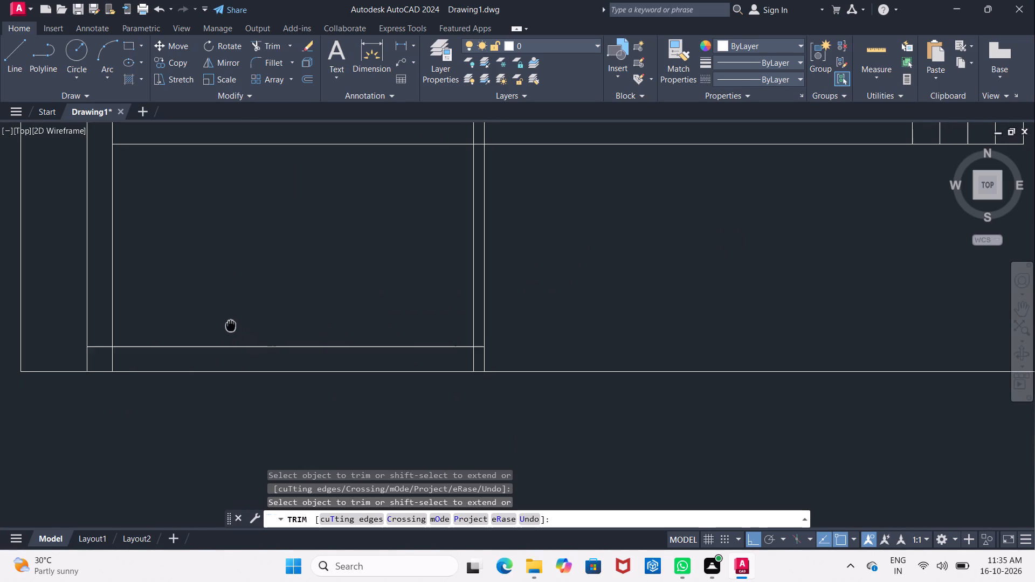
{"action": "middle_click_drag", "start_coordinate": [229, 325], "coordinate": [227, 325]}
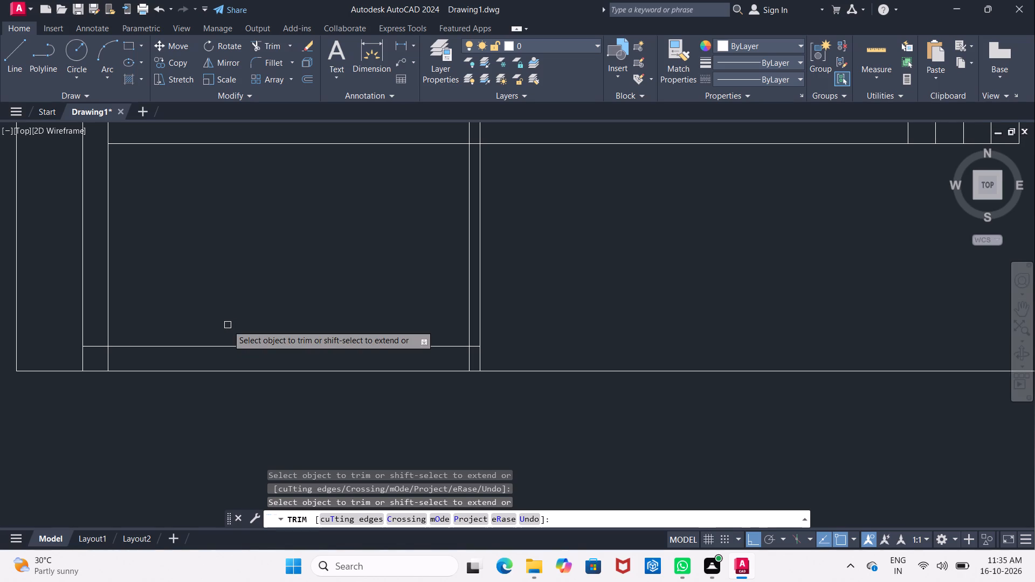
{"action": "left_click", "coordinate": [468, 278]}
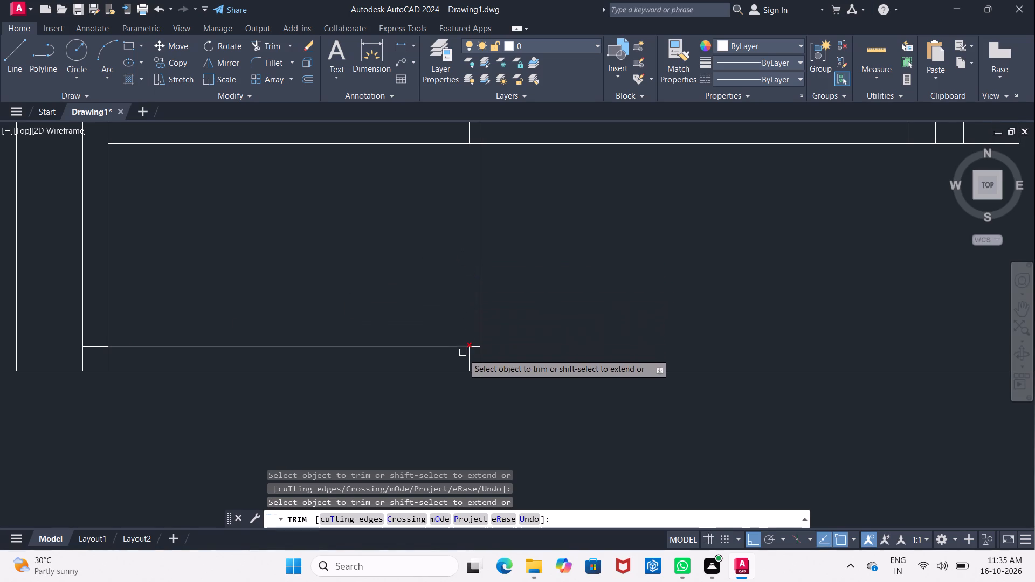
{"action": "left_click", "coordinate": [467, 358]}
{"action": "middle_click_drag", "start_coordinate": [408, 307], "coordinate": [374, 320]}
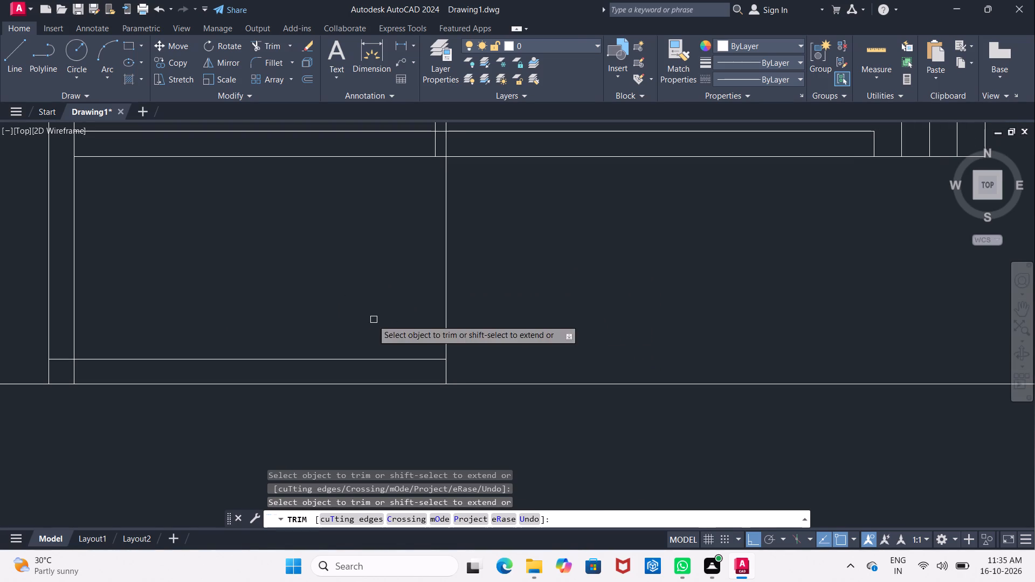
{"action": "key", "text": "Escape"}
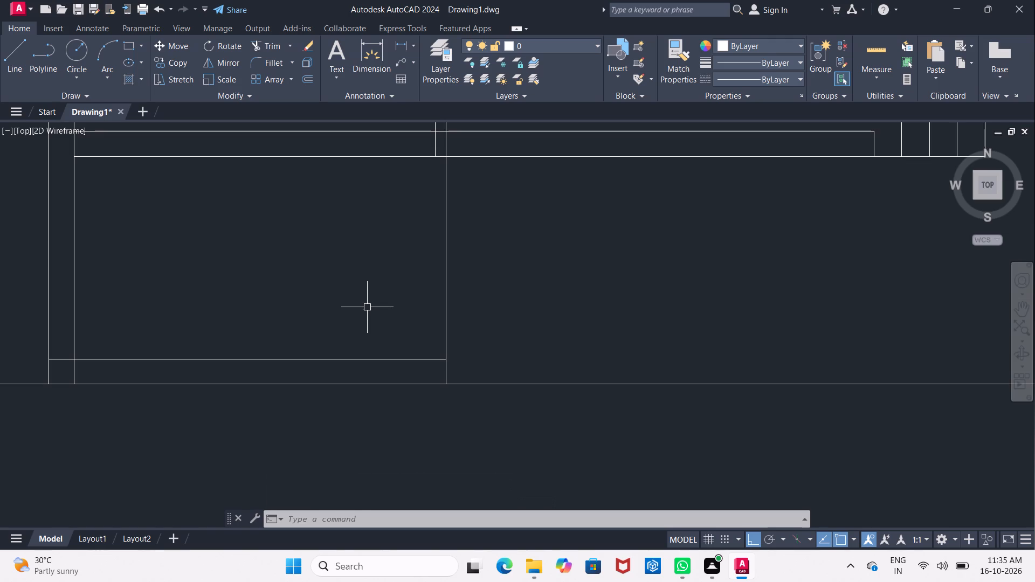
{"action": "key", "text": "Escape"}
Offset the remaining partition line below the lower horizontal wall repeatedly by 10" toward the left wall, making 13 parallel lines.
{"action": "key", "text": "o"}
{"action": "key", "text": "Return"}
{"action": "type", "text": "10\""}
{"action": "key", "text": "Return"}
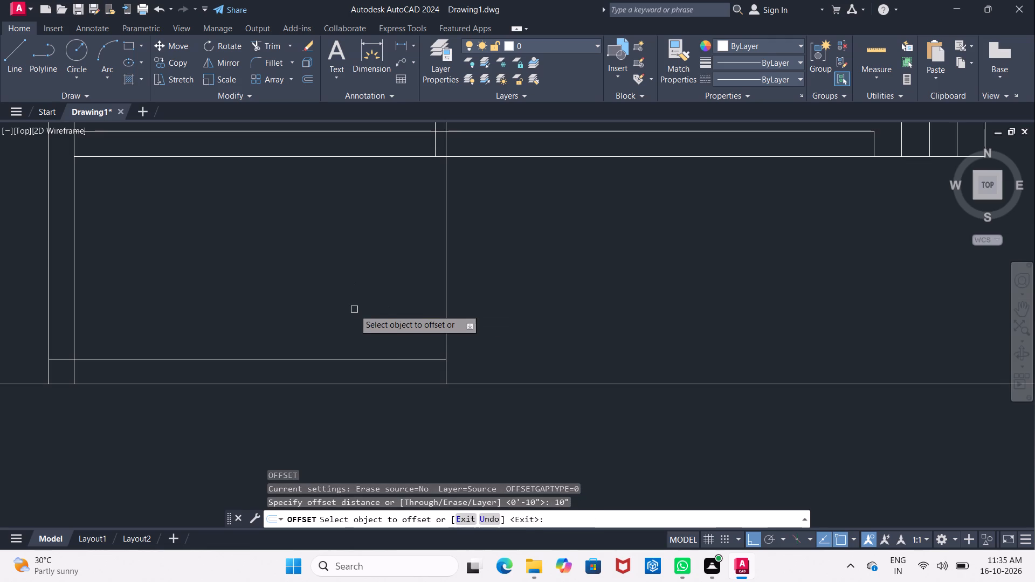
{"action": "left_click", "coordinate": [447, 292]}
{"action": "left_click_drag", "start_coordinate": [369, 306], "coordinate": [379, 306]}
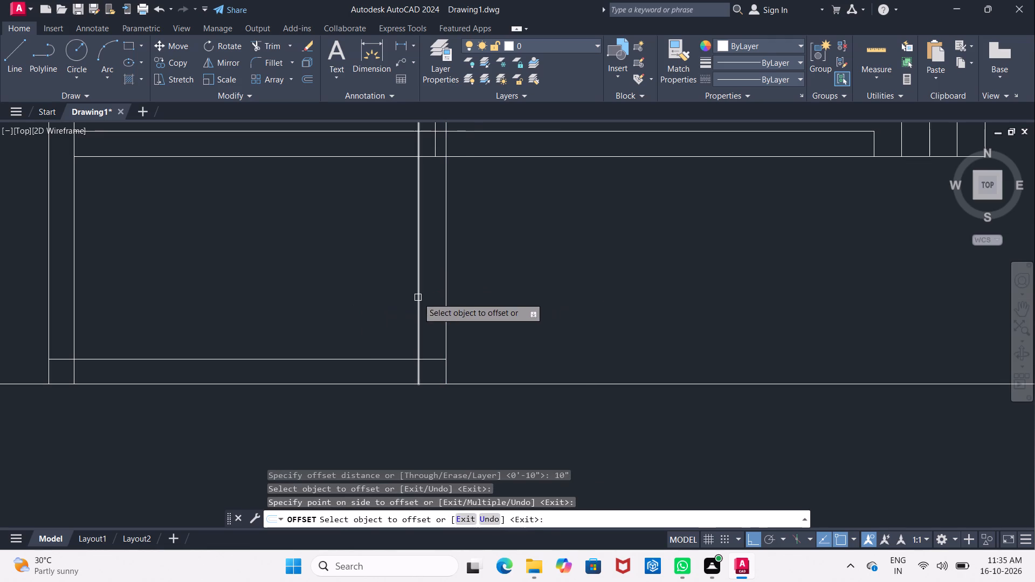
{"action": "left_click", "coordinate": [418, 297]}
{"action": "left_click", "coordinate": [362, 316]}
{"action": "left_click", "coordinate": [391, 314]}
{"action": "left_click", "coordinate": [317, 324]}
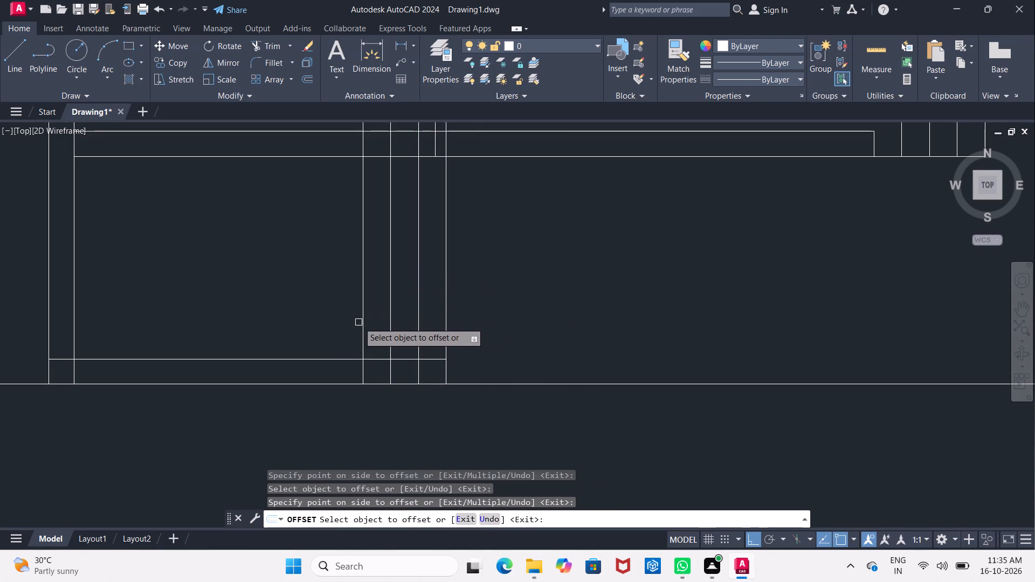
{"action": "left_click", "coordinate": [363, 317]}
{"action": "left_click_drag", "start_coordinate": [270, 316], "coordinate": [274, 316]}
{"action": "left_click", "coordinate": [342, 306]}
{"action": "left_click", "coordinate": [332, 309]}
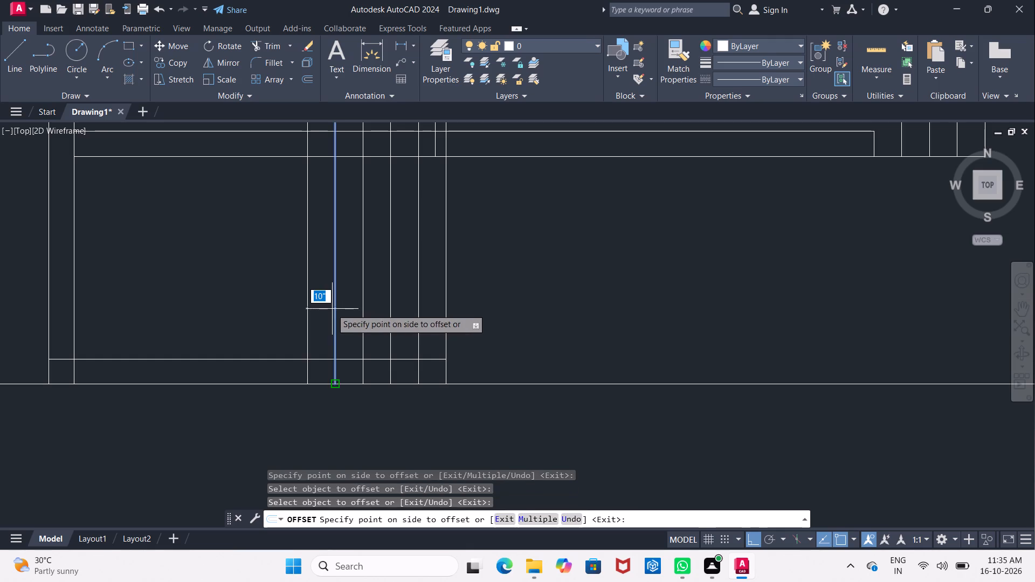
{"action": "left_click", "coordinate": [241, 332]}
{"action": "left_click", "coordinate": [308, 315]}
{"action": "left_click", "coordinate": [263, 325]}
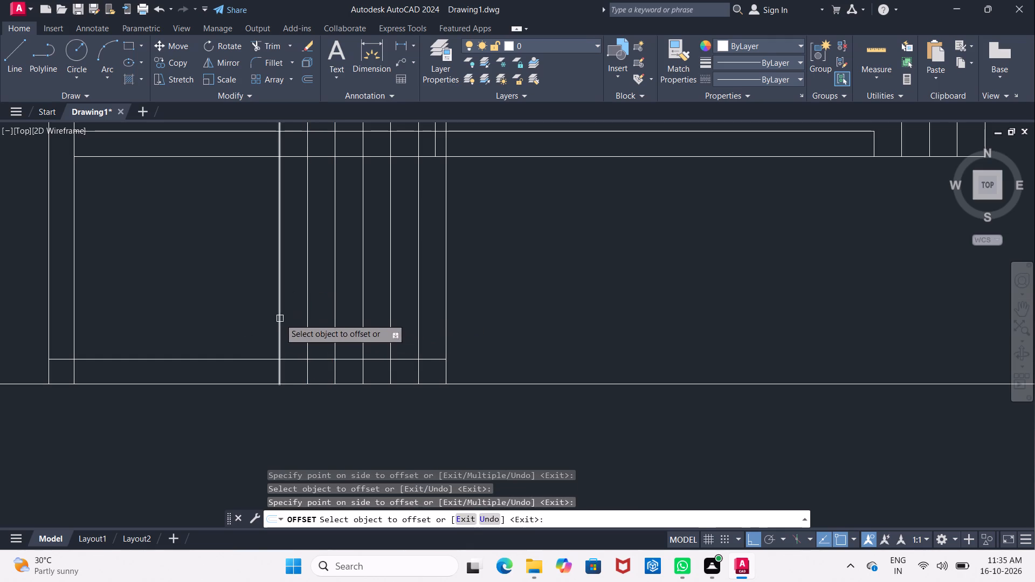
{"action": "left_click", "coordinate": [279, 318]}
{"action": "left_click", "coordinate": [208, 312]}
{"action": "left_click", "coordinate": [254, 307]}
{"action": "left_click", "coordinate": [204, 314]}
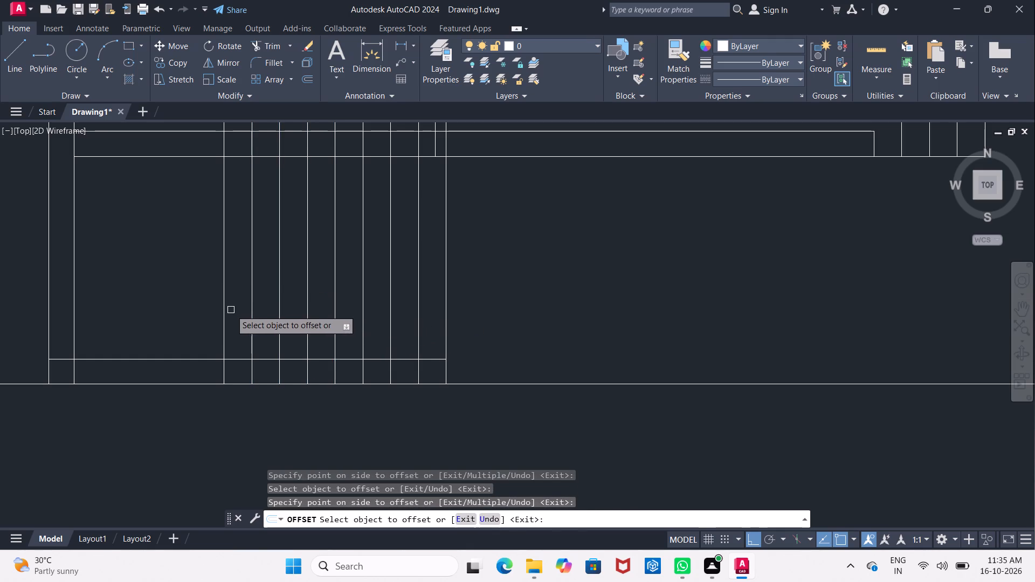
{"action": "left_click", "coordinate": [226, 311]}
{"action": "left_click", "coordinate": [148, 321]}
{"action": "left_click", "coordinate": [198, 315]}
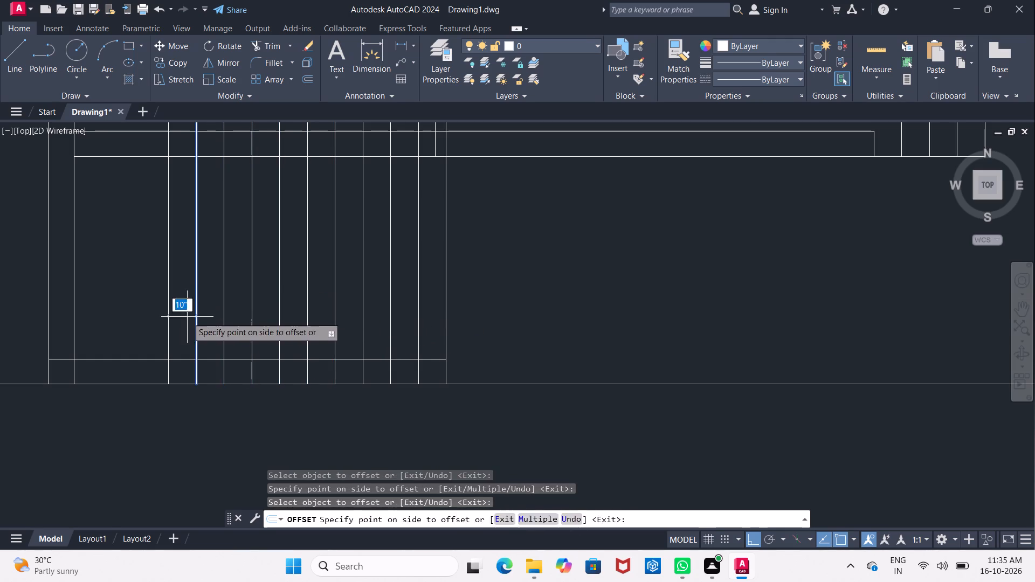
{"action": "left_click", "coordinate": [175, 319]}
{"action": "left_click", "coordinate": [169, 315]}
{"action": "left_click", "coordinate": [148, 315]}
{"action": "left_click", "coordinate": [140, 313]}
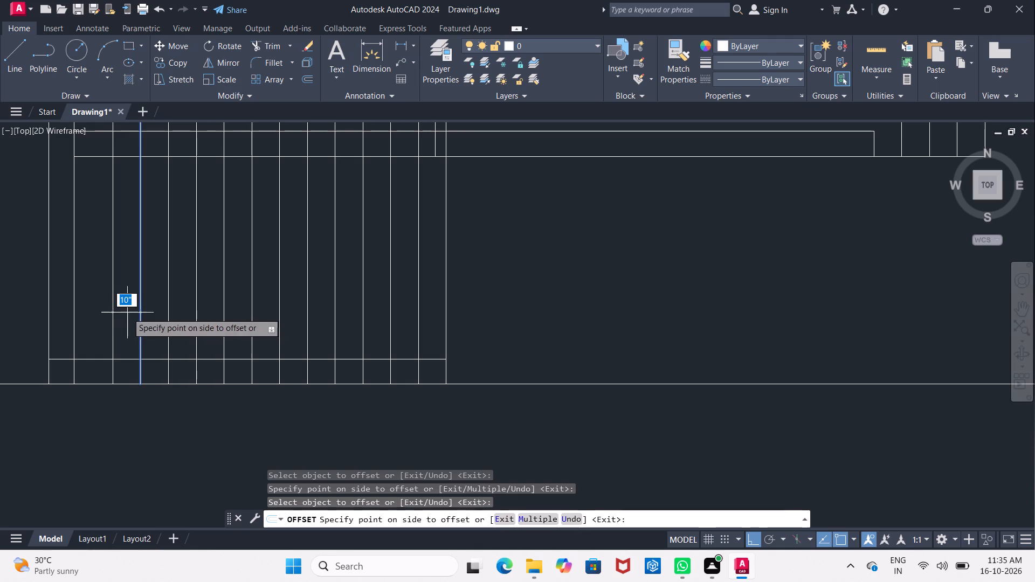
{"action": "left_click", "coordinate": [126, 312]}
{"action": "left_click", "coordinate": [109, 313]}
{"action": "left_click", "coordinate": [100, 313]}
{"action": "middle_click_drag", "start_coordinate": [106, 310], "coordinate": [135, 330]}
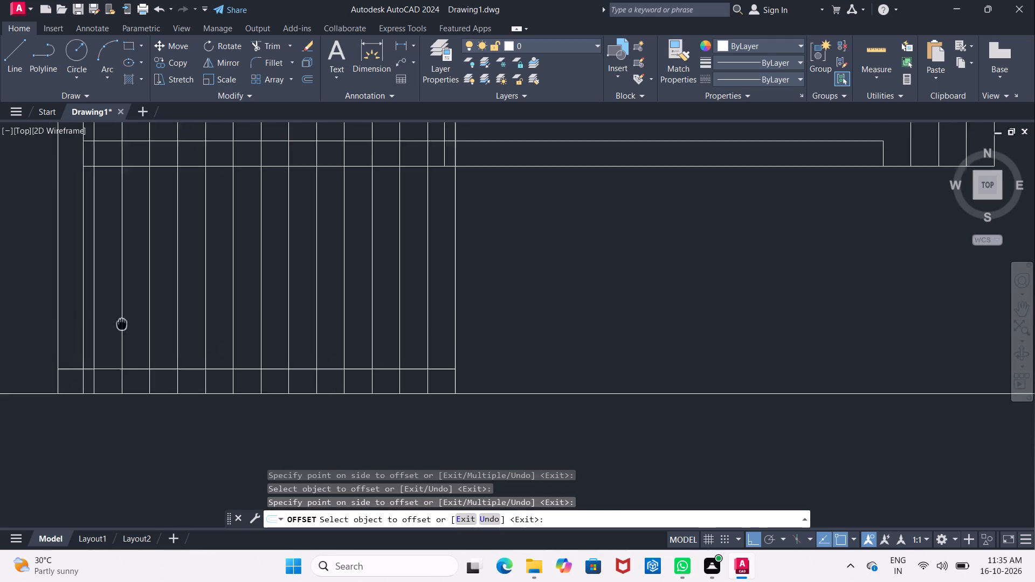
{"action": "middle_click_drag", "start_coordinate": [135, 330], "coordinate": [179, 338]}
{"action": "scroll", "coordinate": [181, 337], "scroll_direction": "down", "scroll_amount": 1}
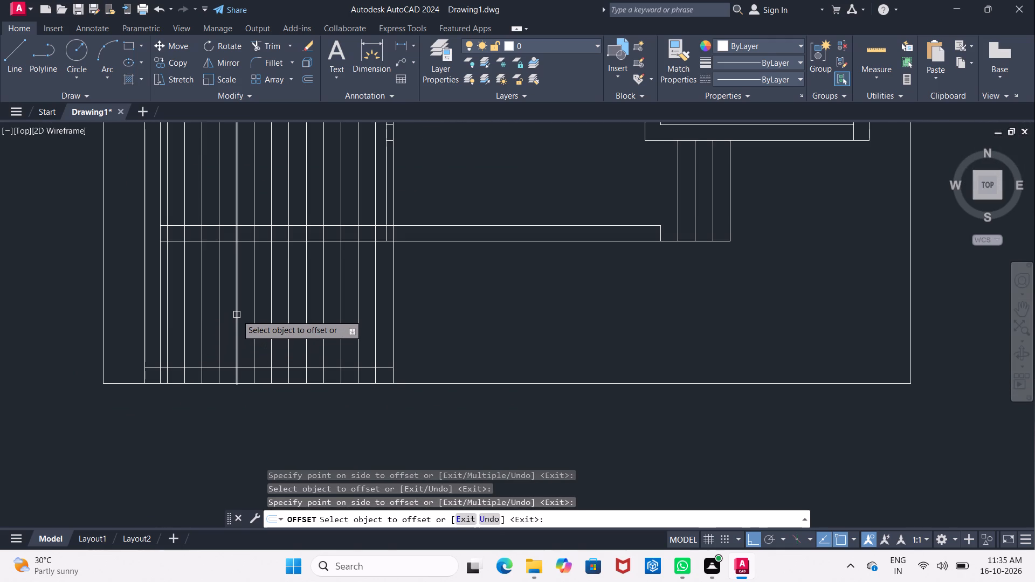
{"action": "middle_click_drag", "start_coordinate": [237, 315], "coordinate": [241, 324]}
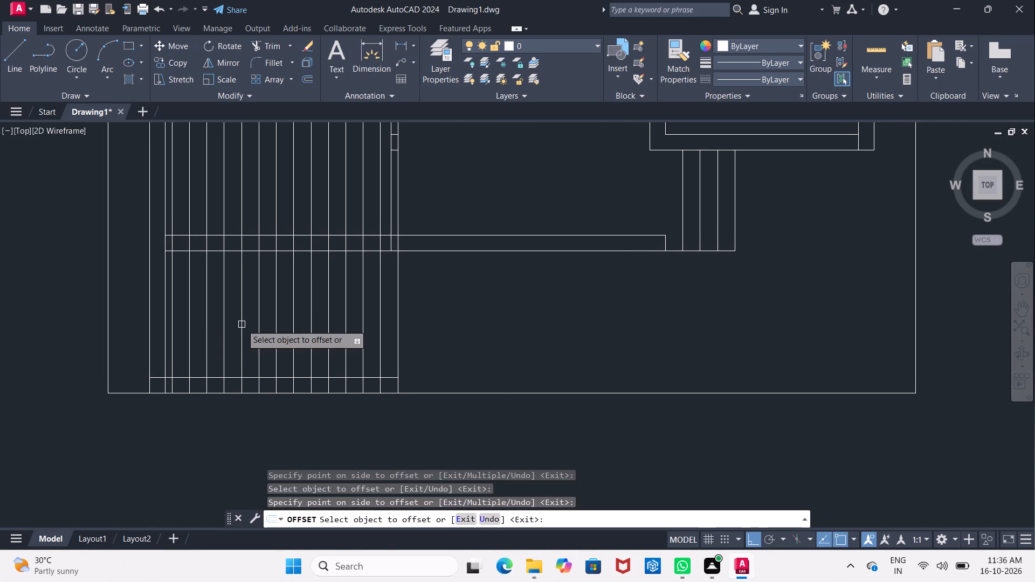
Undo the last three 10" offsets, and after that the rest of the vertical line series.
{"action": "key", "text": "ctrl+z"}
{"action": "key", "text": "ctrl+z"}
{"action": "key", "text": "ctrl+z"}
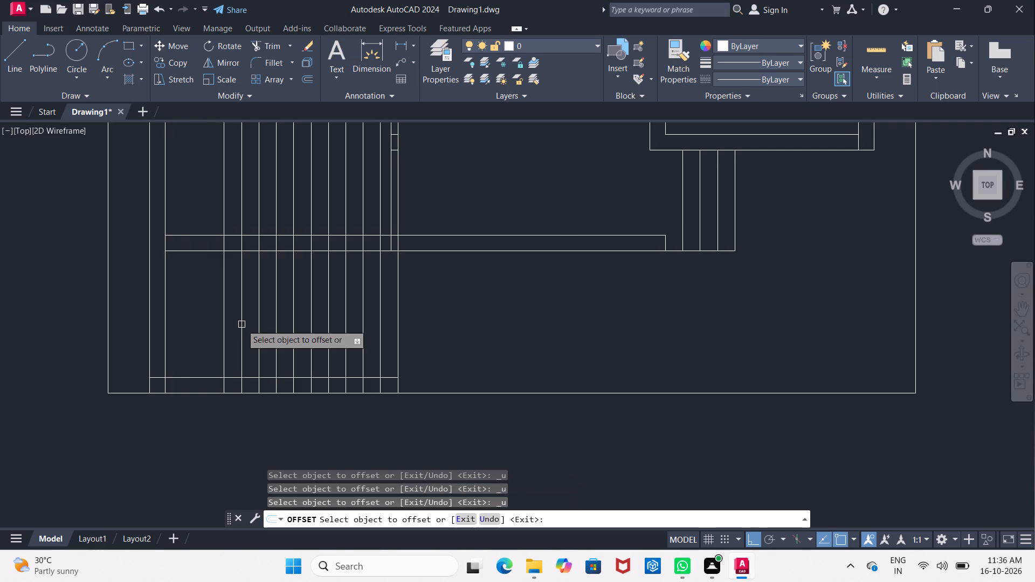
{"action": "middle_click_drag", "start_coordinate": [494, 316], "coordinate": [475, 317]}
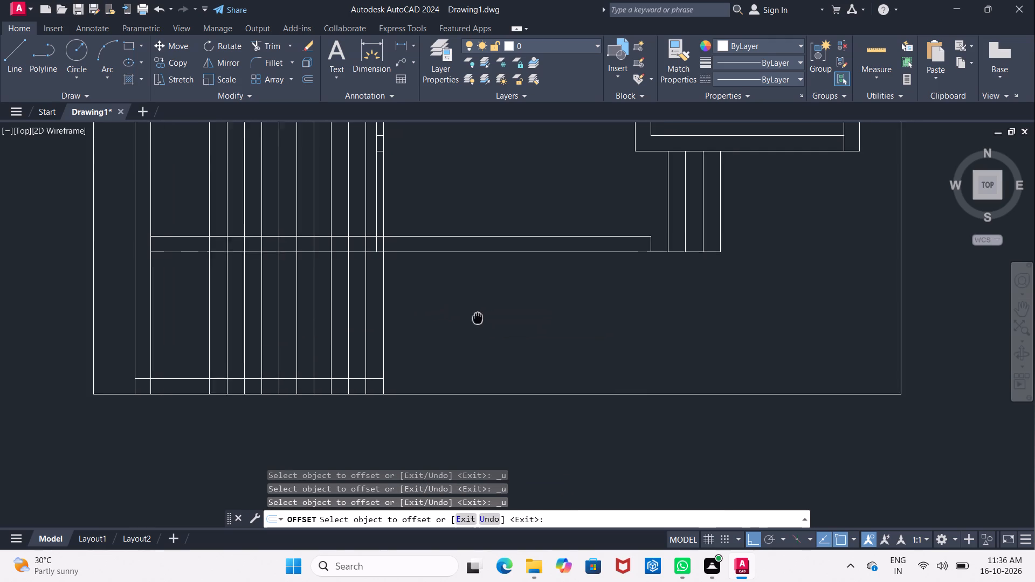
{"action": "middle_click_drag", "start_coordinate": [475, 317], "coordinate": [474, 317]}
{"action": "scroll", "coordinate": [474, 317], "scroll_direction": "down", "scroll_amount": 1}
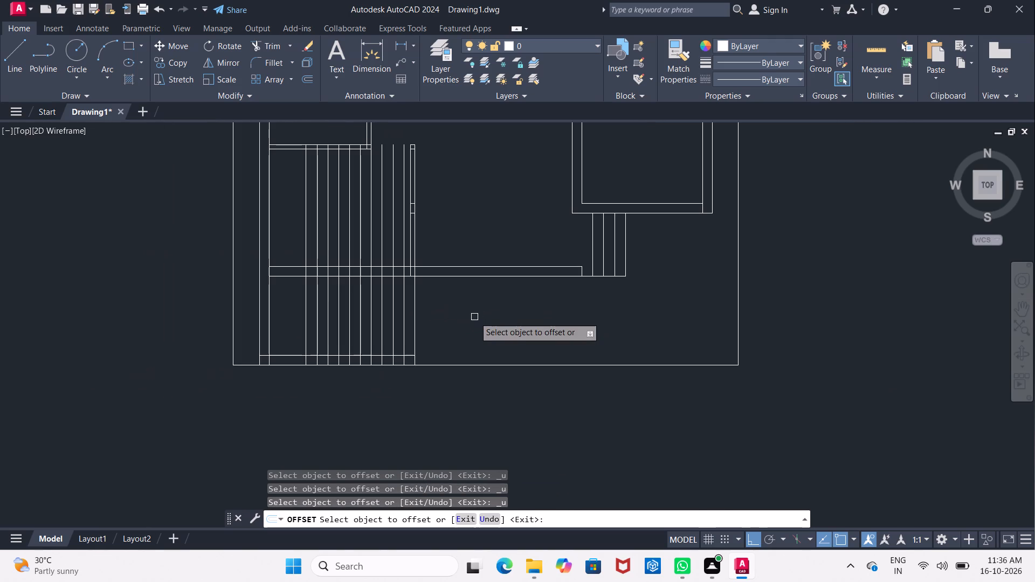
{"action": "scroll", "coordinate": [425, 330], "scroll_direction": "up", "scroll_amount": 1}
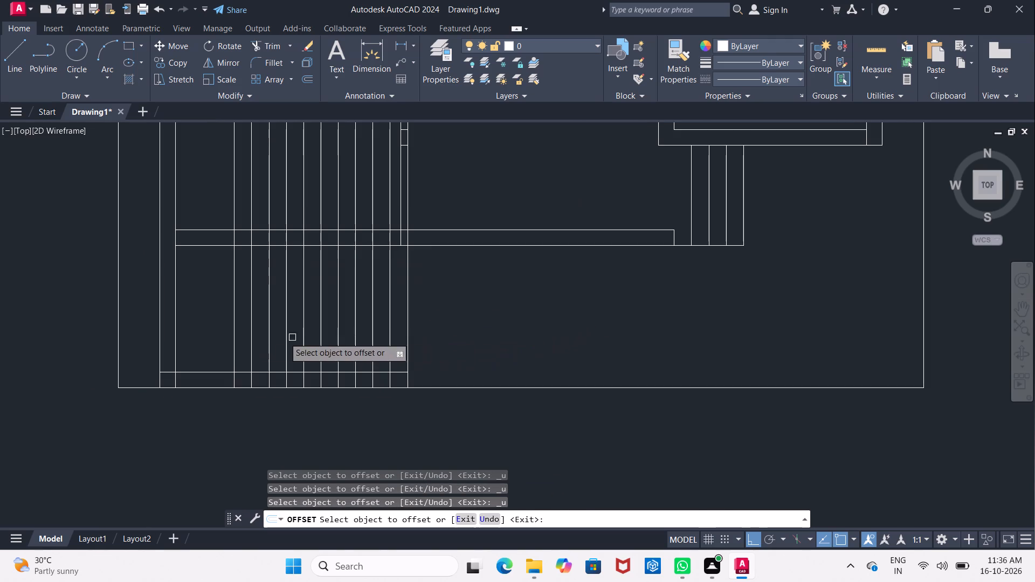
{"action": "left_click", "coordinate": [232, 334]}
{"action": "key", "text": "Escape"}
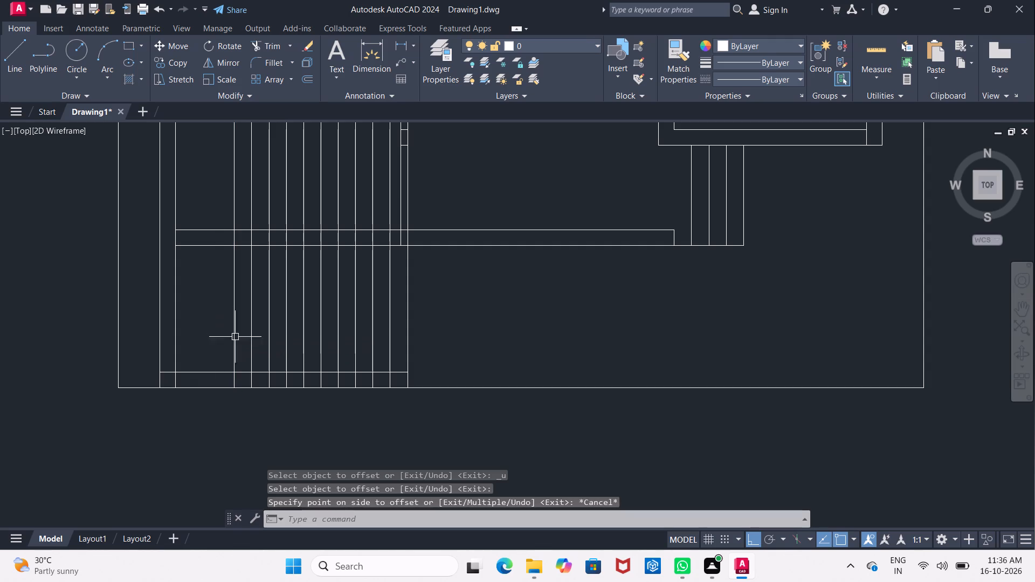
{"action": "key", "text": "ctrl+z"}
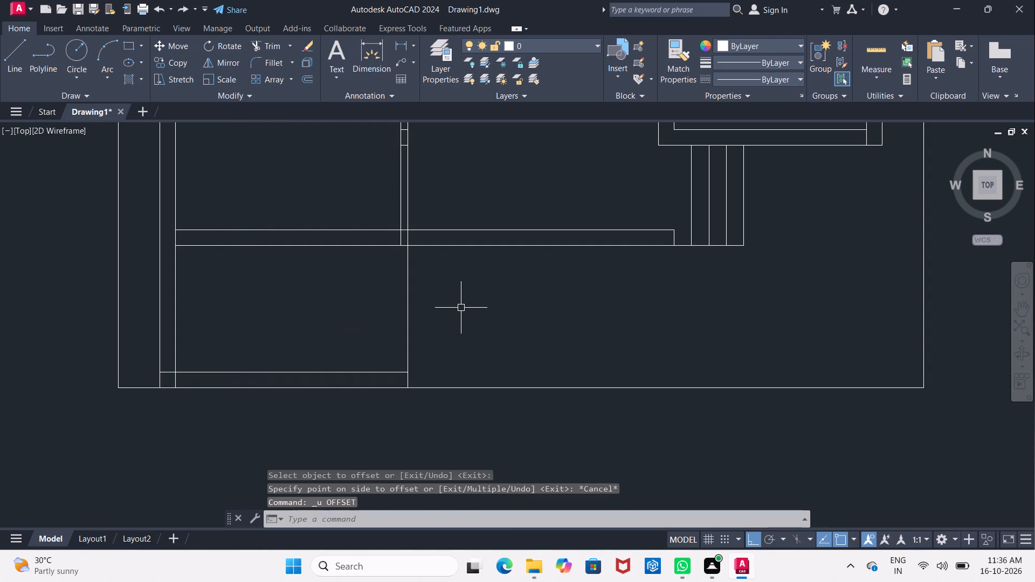
Offset the left wall's inner vertical line 3'6" into the lower-left room.
{"action": "middle_click_drag", "start_coordinate": [458, 310], "coordinate": [406, 344]}
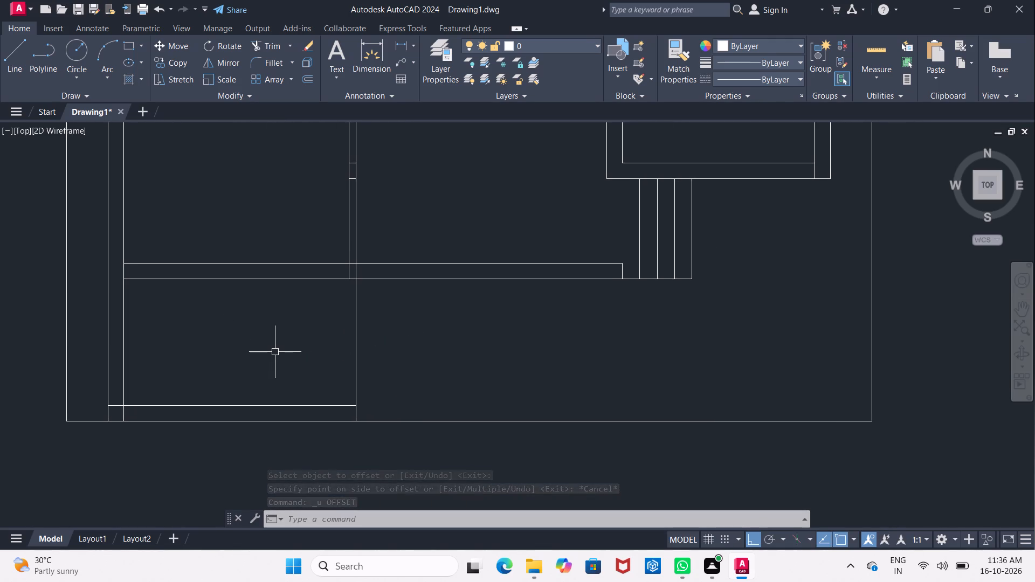
{"action": "scroll", "coordinate": [275, 352], "scroll_direction": "up", "scroll_amount": 2}
{"action": "scroll", "coordinate": [281, 351], "scroll_direction": "down", "scroll_amount": 1}
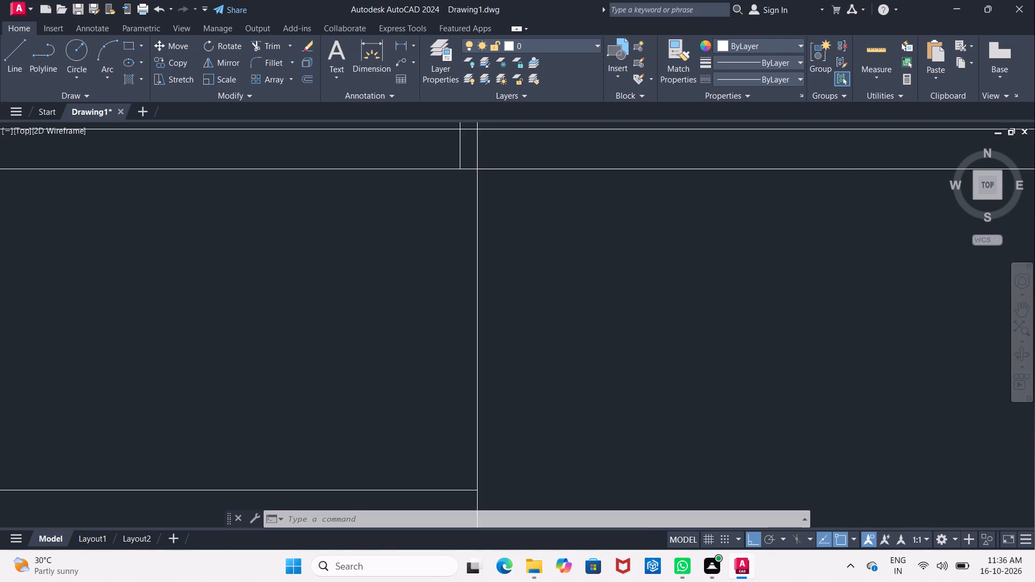
{"action": "scroll", "coordinate": [282, 351], "scroll_direction": "down", "scroll_amount": 1}
{"action": "middle_click_drag", "start_coordinate": [287, 350], "coordinate": [274, 351]}
{"action": "key", "text": "o"}
{"action": "key", "text": "Return"}
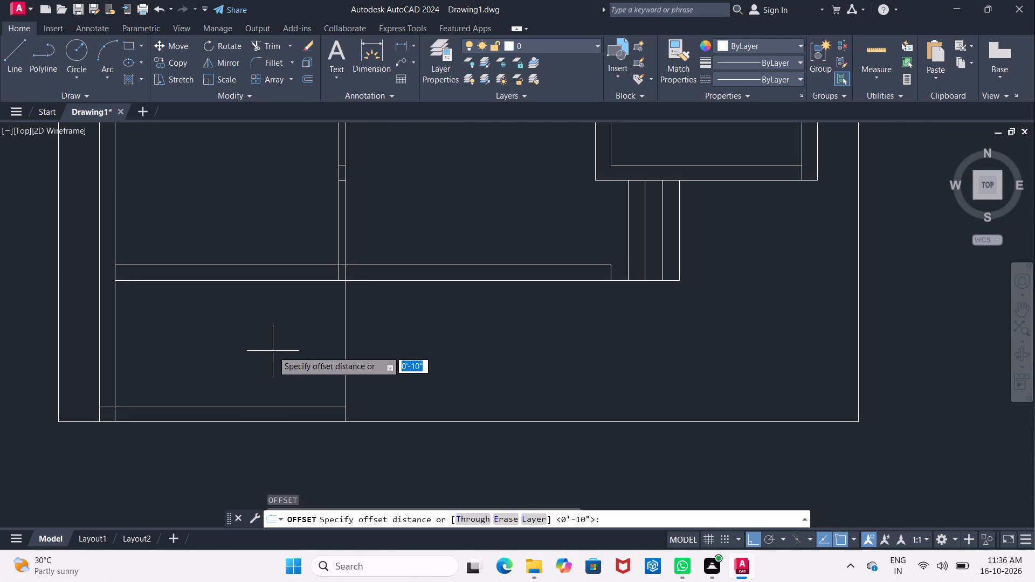
{"action": "key", "text": "3"}
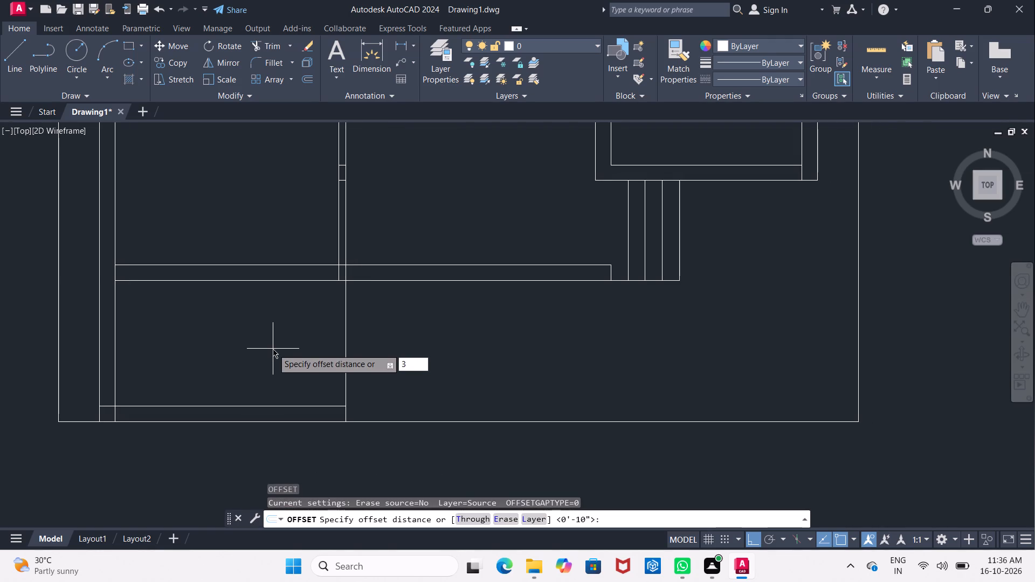
{"action": "key", "text": "apostrophe"}
{"action": "key", "text": "6"}
{"action": "key", "text": "shift+quotedbl"}
{"action": "key", "text": "Return"}
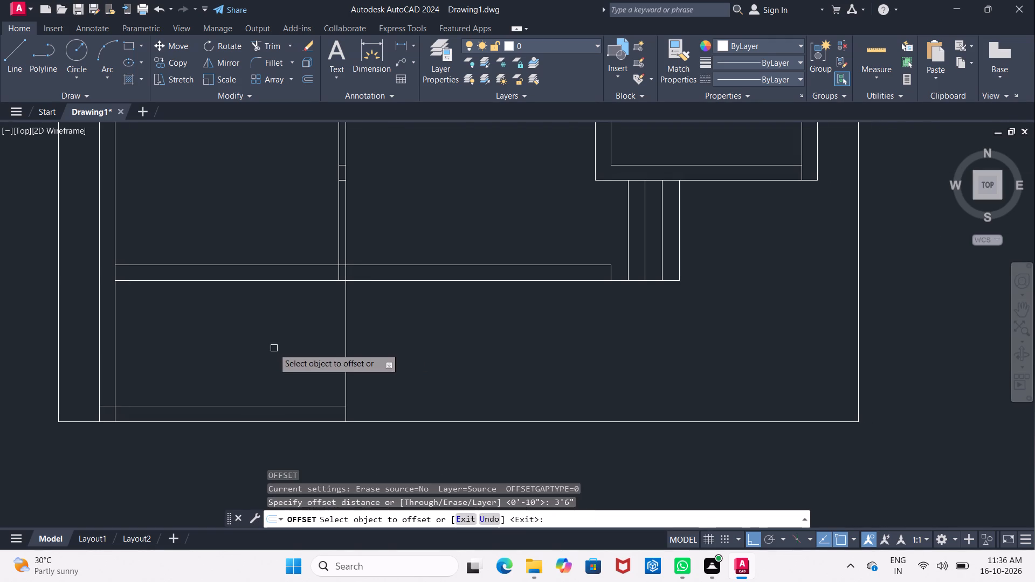
{"action": "left_click", "coordinate": [115, 363]}
{"action": "left_click", "coordinate": [176, 356]}
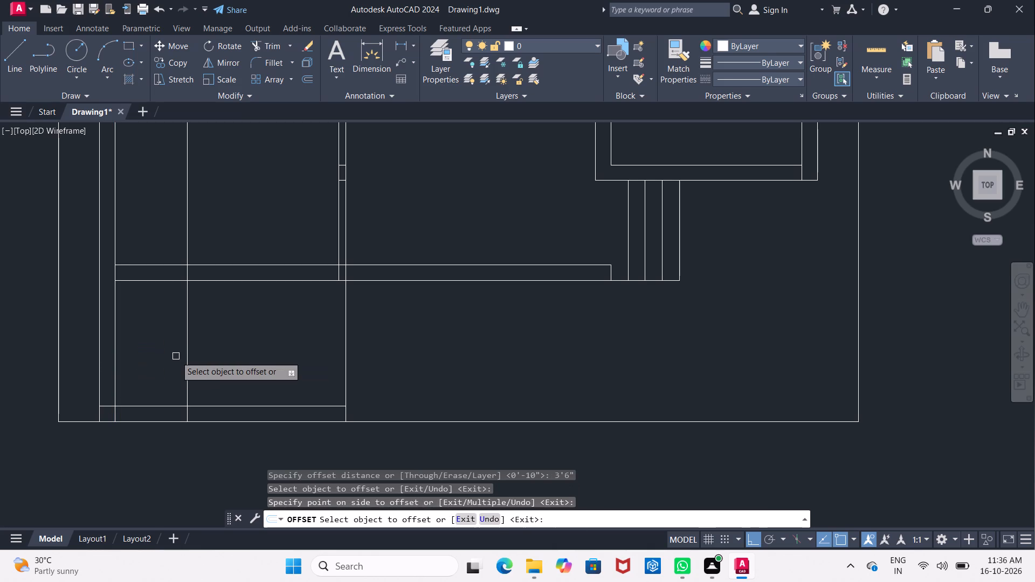
{"action": "scroll", "coordinate": [176, 356], "scroll_direction": "down", "scroll_amount": 3}
{"action": "scroll", "coordinate": [176, 356], "scroll_direction": "up", "scroll_amount": 3}
{"action": "middle_click_drag", "start_coordinate": [176, 356], "coordinate": [176, 354]}
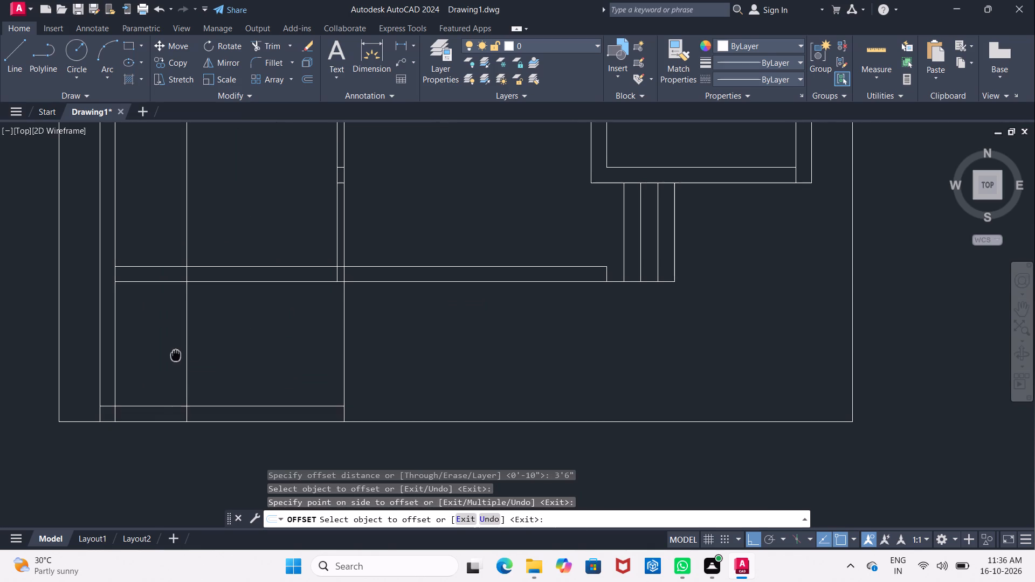
{"action": "middle_click_drag", "start_coordinate": [176, 354], "coordinate": [176, 334]}
{"action": "key", "text": "Escape"}
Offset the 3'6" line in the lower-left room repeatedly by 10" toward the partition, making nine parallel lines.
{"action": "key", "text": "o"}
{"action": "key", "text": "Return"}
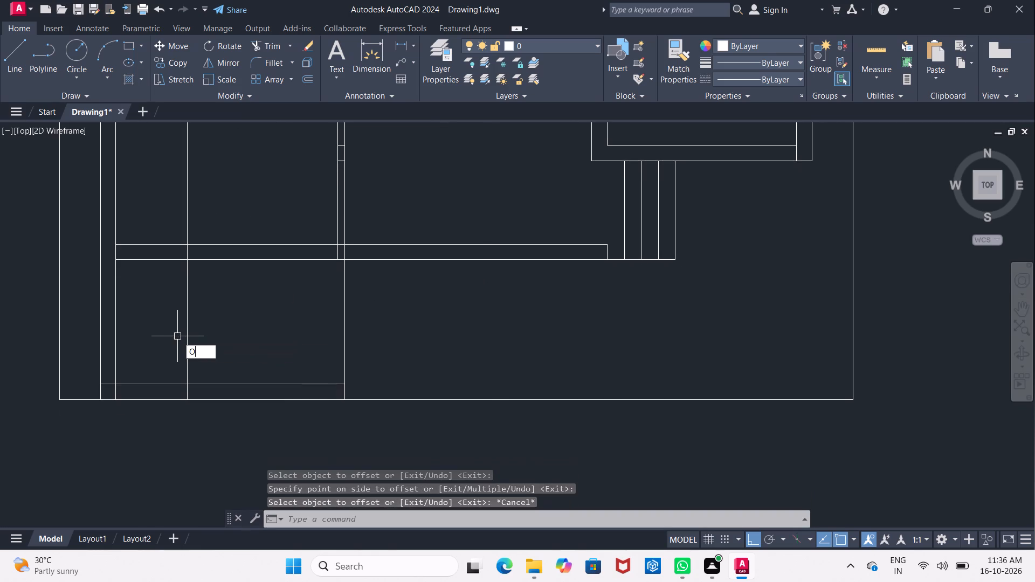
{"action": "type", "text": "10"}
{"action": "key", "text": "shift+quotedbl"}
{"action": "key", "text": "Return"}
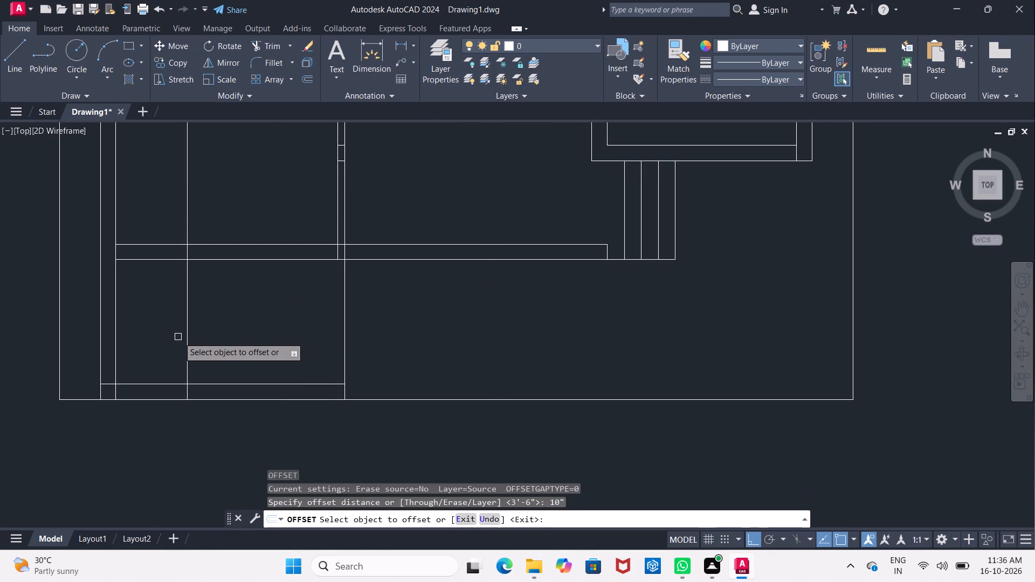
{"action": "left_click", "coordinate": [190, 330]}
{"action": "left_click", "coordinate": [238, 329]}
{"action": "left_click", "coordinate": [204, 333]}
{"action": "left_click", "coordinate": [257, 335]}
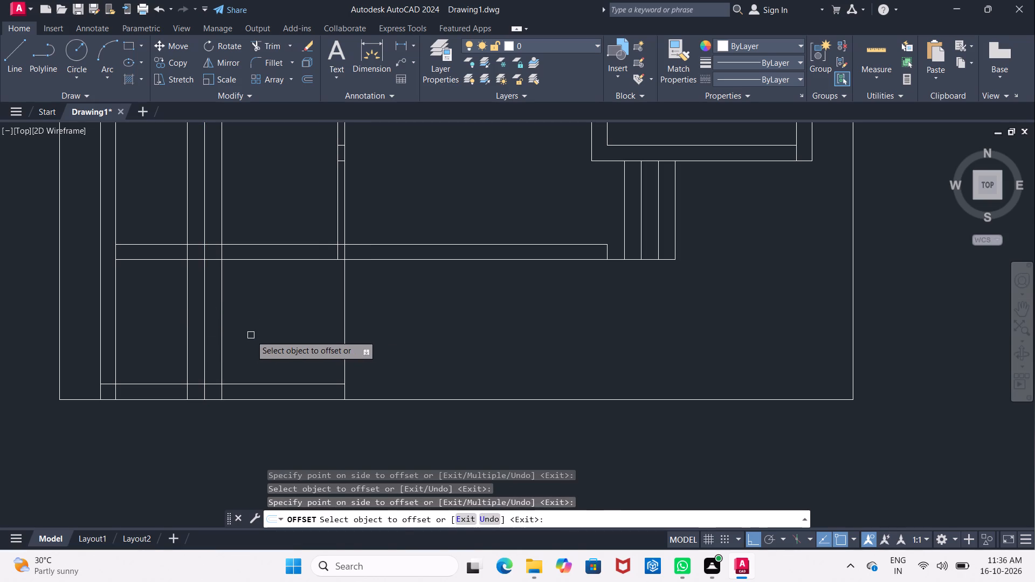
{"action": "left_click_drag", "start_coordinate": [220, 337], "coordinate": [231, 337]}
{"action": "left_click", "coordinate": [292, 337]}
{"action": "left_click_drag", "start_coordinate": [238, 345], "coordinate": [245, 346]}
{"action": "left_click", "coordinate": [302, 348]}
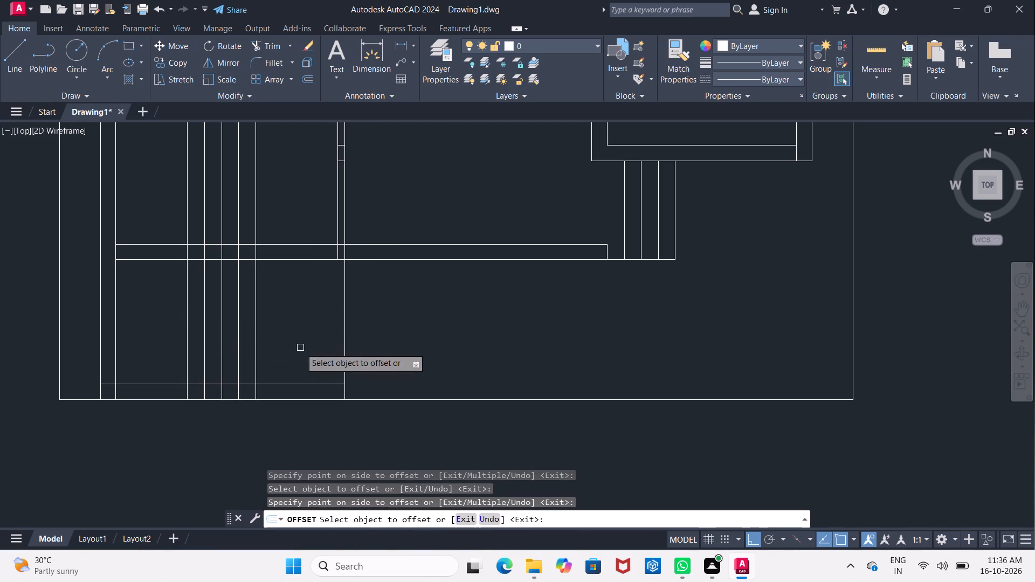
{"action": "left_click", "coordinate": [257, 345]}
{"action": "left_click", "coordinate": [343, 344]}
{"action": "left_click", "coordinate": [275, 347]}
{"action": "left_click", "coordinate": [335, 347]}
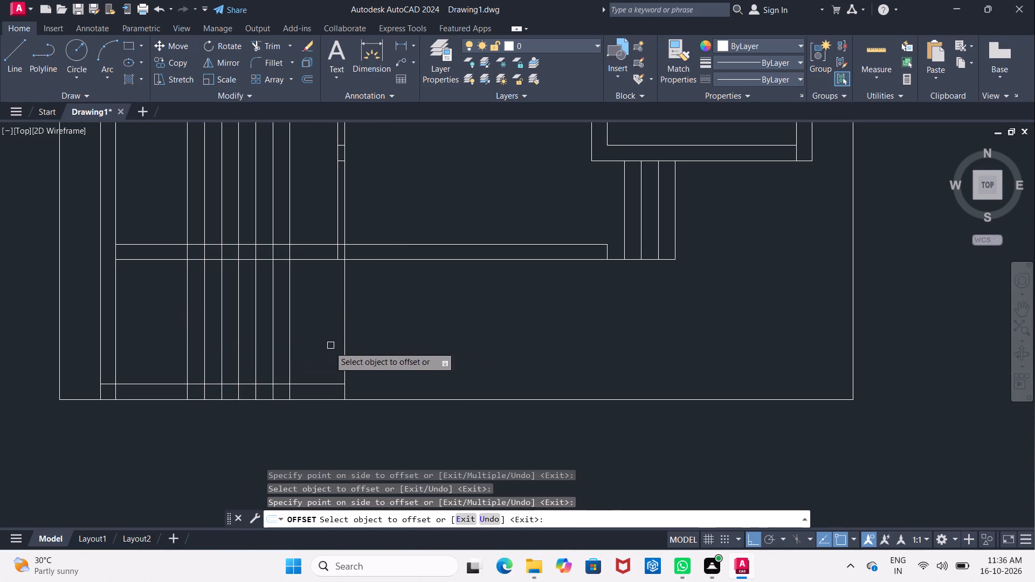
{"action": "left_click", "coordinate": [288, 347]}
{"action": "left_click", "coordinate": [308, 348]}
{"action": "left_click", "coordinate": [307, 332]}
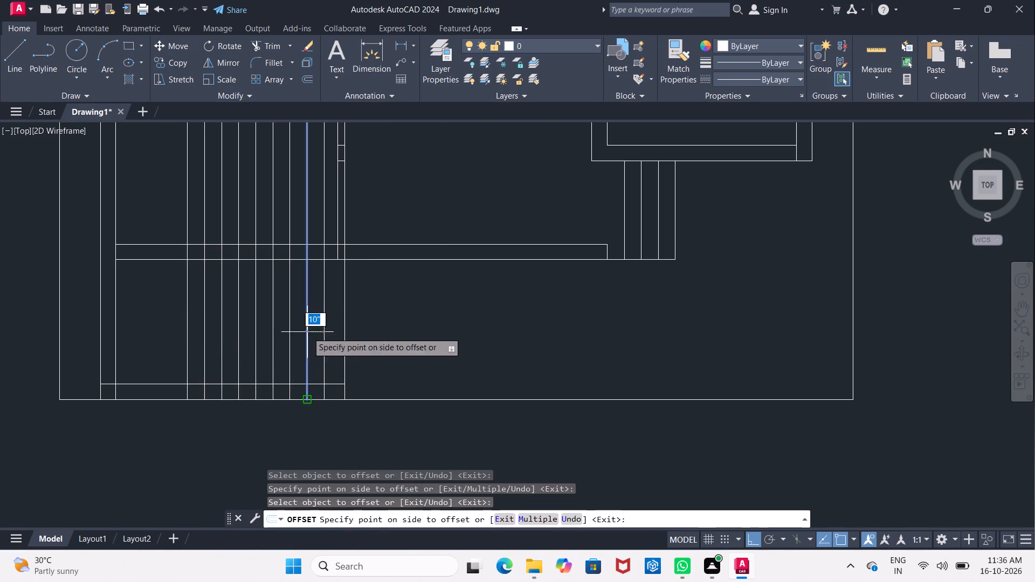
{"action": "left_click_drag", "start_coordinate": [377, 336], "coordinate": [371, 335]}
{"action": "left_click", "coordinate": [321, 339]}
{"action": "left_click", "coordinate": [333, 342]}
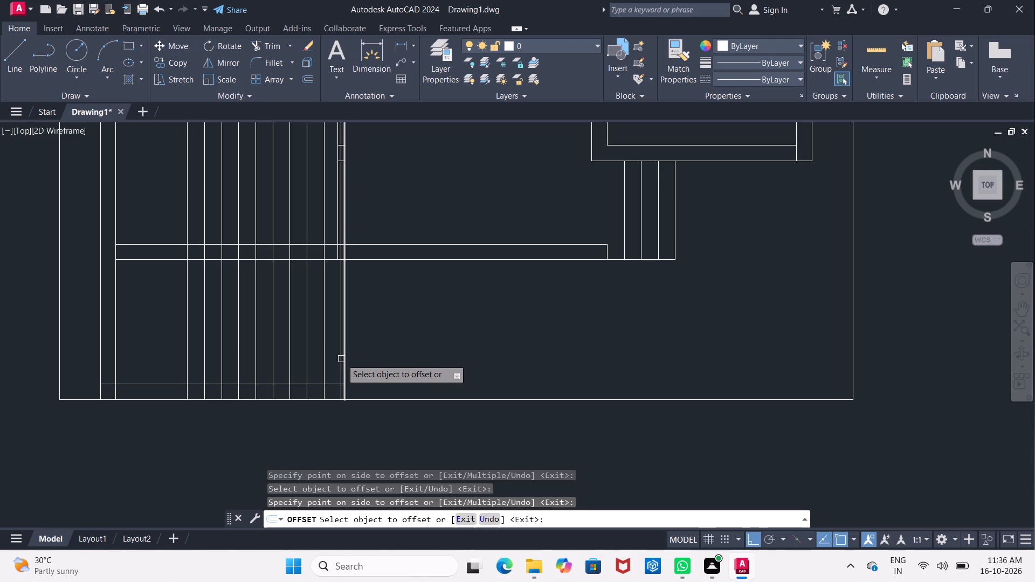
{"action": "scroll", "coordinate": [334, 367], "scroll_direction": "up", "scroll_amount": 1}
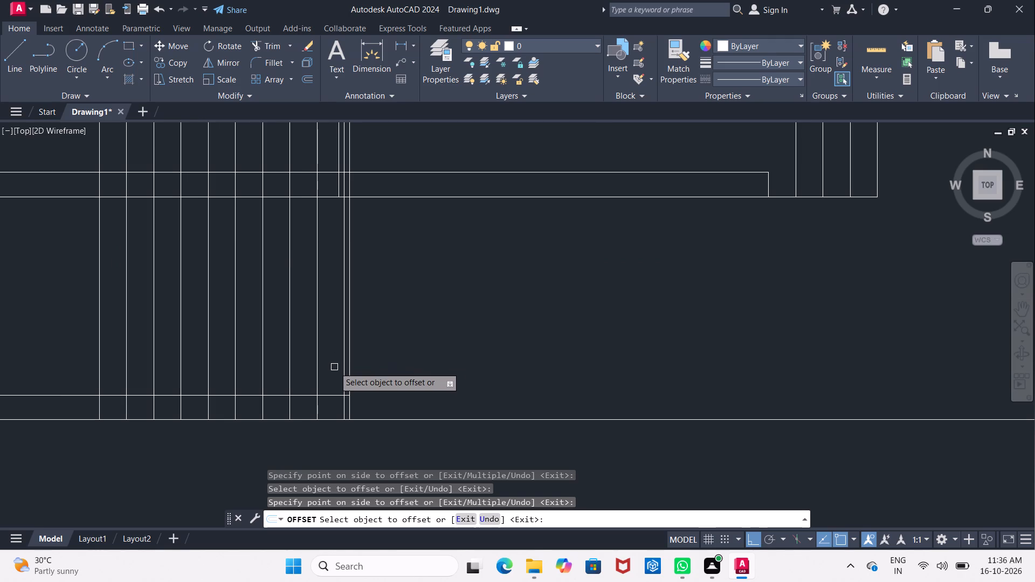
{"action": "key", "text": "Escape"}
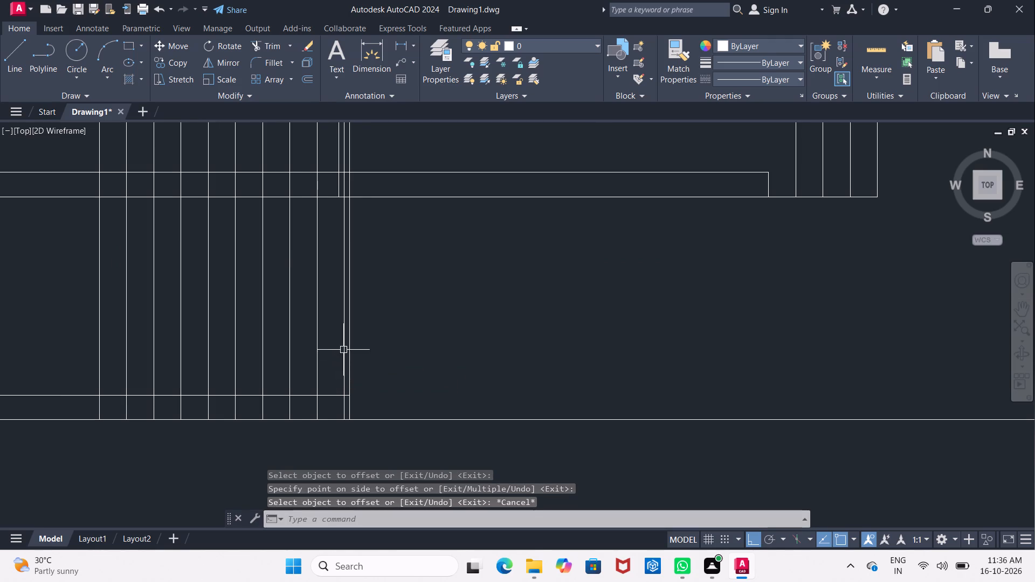
Delete the whole series of 10"-spaced vertical lines, including the 3'6" offset line it started from.
{"action": "left_click", "coordinate": [343, 349]}
{"action": "left_click", "coordinate": [314, 360]}
{"action": "double_click", "coordinate": [294, 365]}
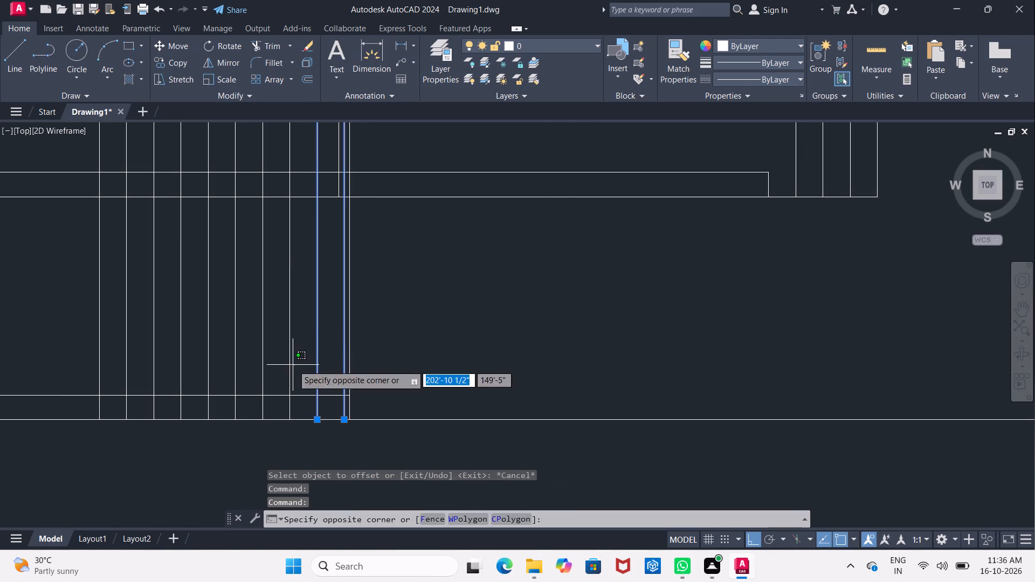
{"action": "left_click", "coordinate": [289, 365]}
{"action": "left_click", "coordinate": [263, 370]}
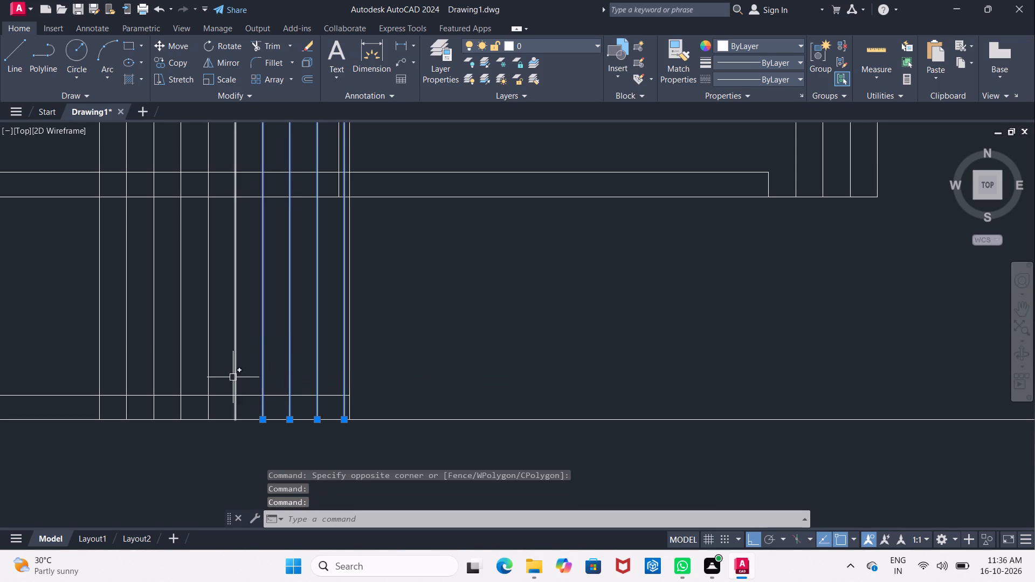
{"action": "left_click", "coordinate": [235, 372]}
{"action": "left_click", "coordinate": [205, 374]}
{"action": "left_click", "coordinate": [178, 376]}
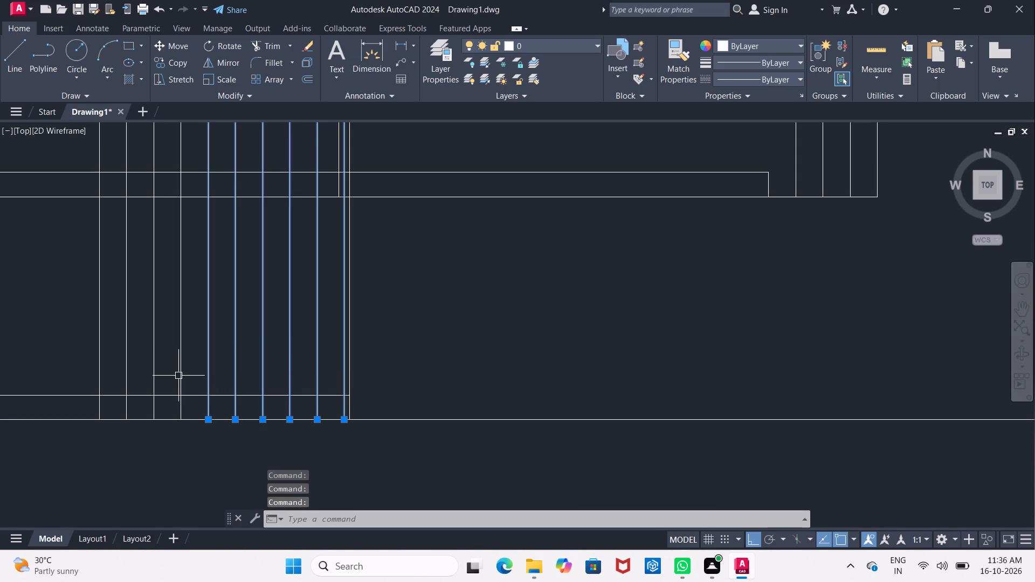
{"action": "left_click", "coordinate": [153, 376]}
{"action": "left_click", "coordinate": [123, 368]}
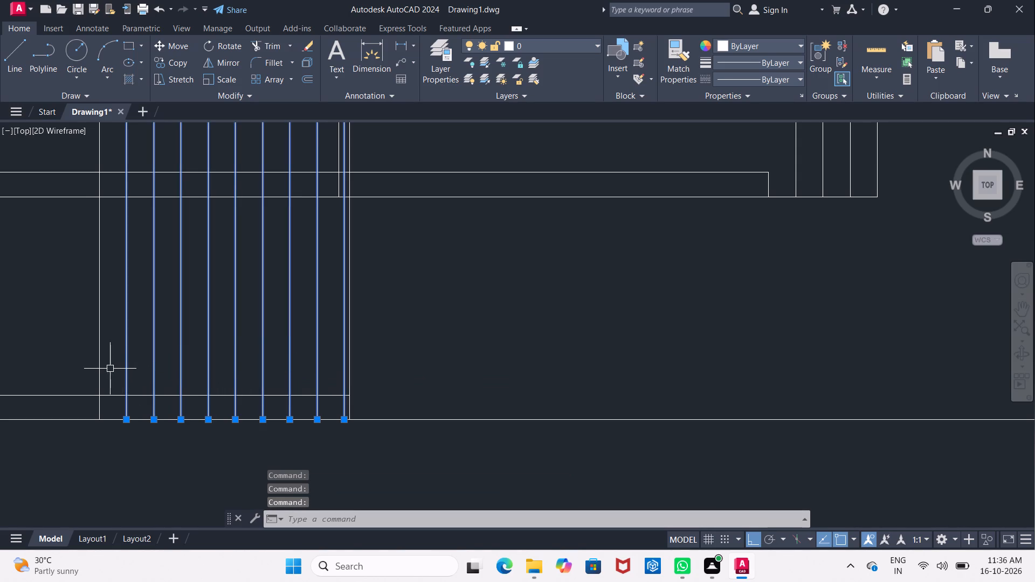
{"action": "left_click", "coordinate": [101, 367]}
{"action": "key", "text": "Delete"}
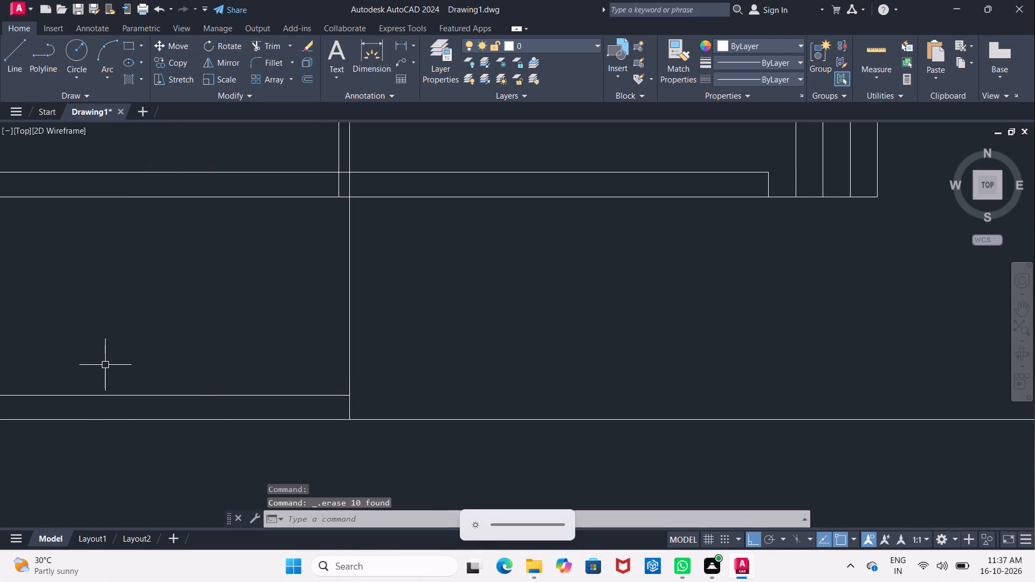
Offset the partition line below the lower horizontal wall repeatedly by 10" toward the left wall, making nine parallel lines.
{"action": "scroll", "coordinate": [262, 328], "scroll_direction": "down", "scroll_amount": 1}
{"action": "scroll", "coordinate": [273, 321], "scroll_direction": "up", "scroll_amount": 1}
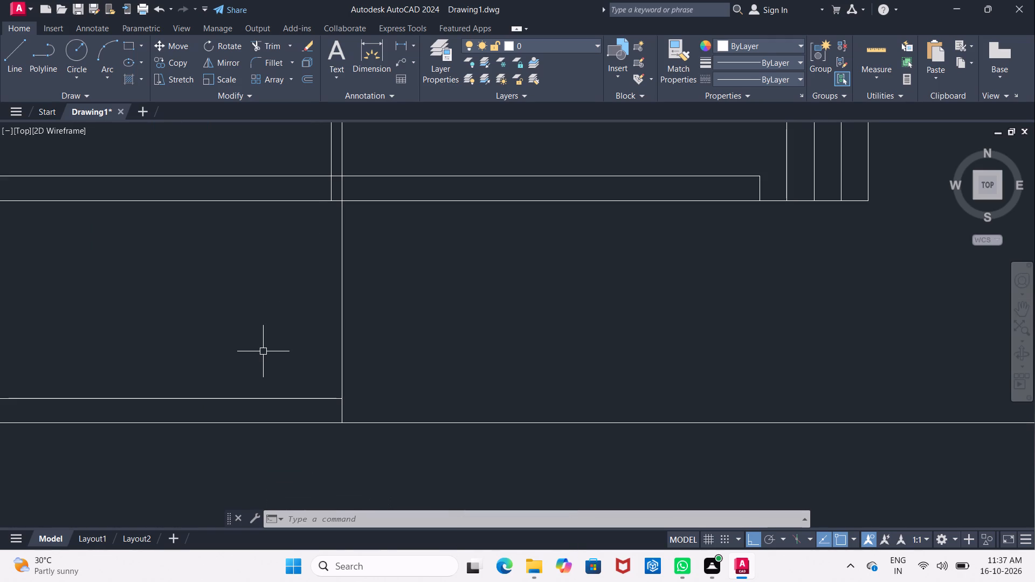
{"action": "key", "text": "o"}
{"action": "key", "text": "Return"}
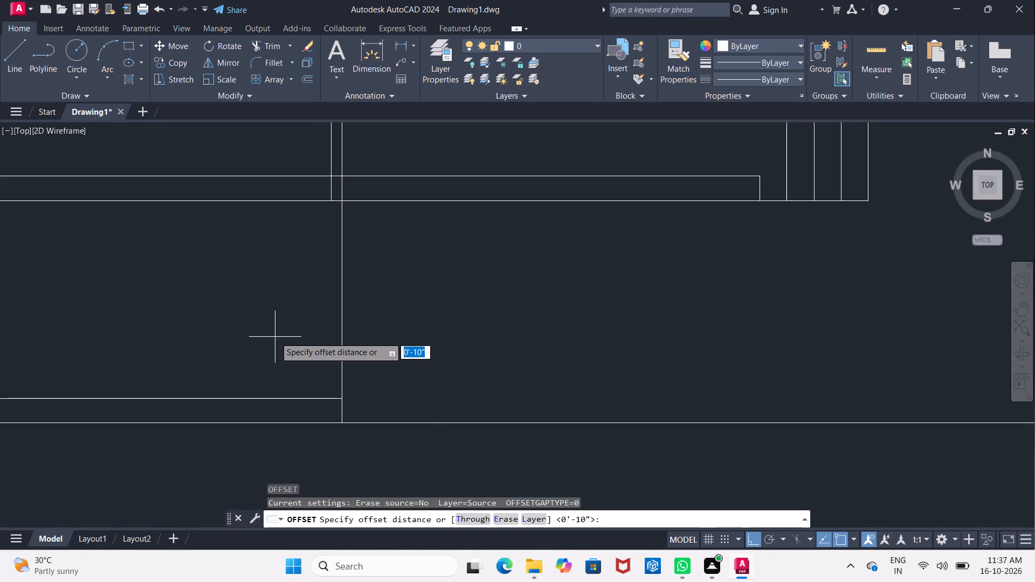
{"action": "type", "text": "10"}
{"action": "key", "text": "shift+quotedbl"}
{"action": "key", "text": "Return"}
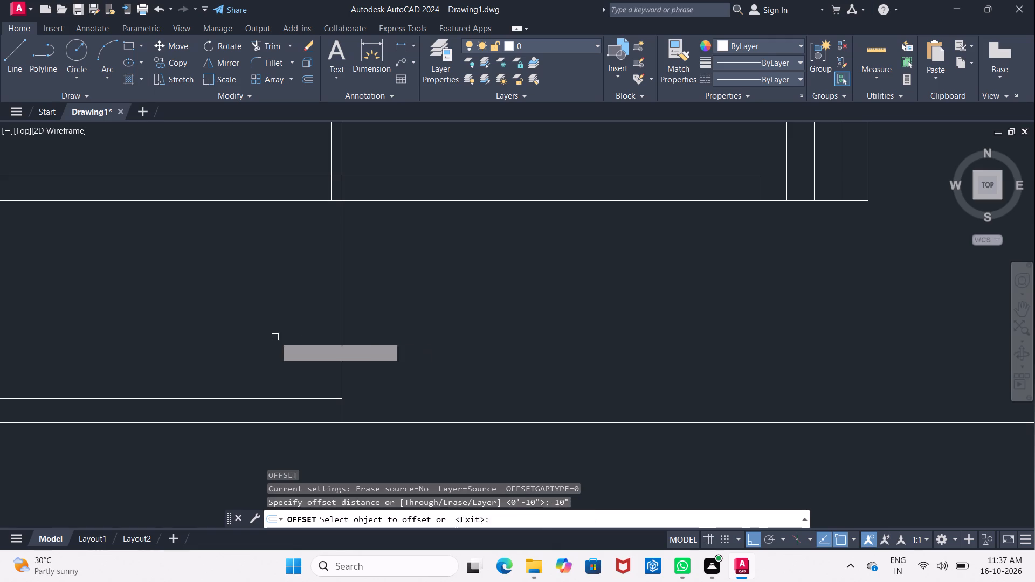
{"action": "scroll", "coordinate": [429, 280], "scroll_direction": "down", "scroll_amount": 1}
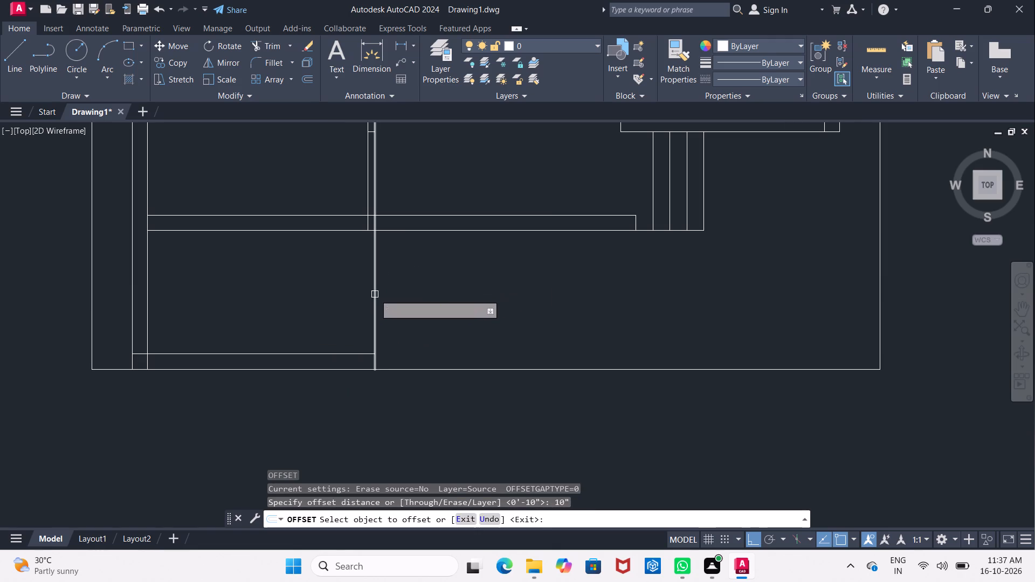
{"action": "left_click", "coordinate": [375, 294]}
{"action": "left_click", "coordinate": [292, 289]}
{"action": "left_click", "coordinate": [360, 297]}
{"action": "left_click", "coordinate": [284, 294]}
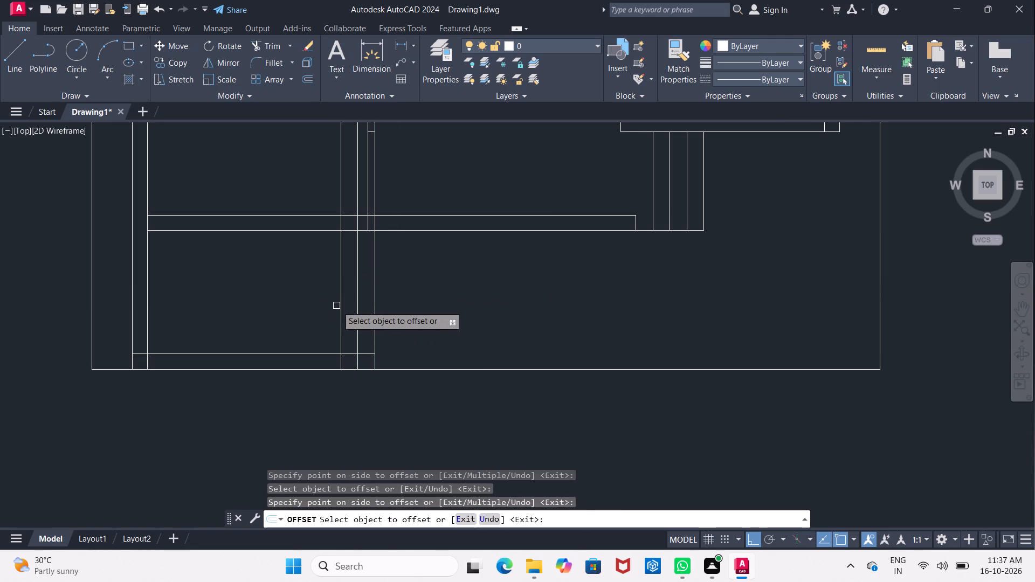
{"action": "left_click", "coordinate": [343, 301]}
{"action": "left_click", "coordinate": [274, 297]}
{"action": "left_click", "coordinate": [327, 309]}
{"action": "left_click", "coordinate": [264, 299]}
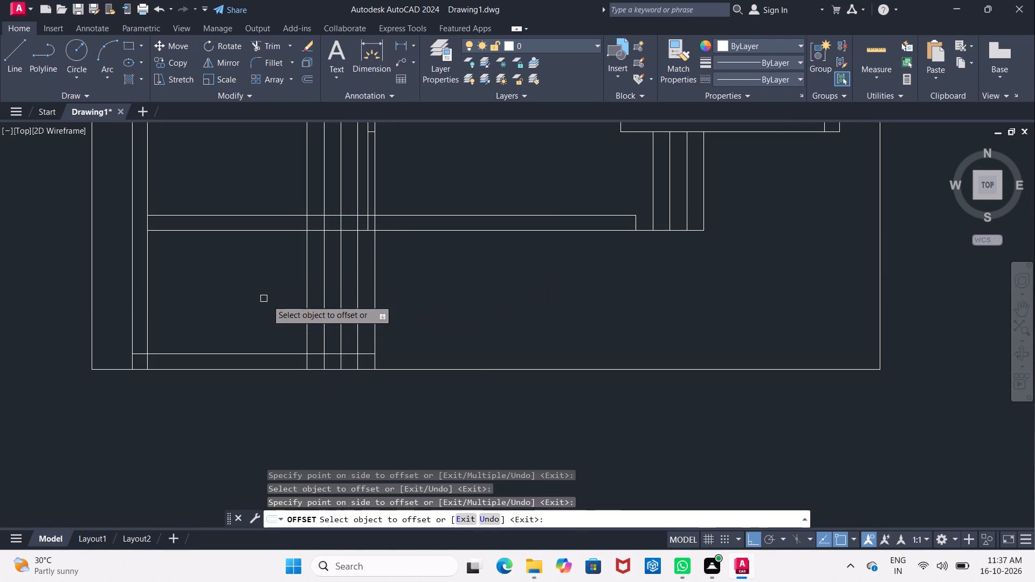
{"action": "left_click", "coordinate": [308, 309]}
{"action": "left_click", "coordinate": [263, 301]}
{"action": "left_click", "coordinate": [292, 309]}
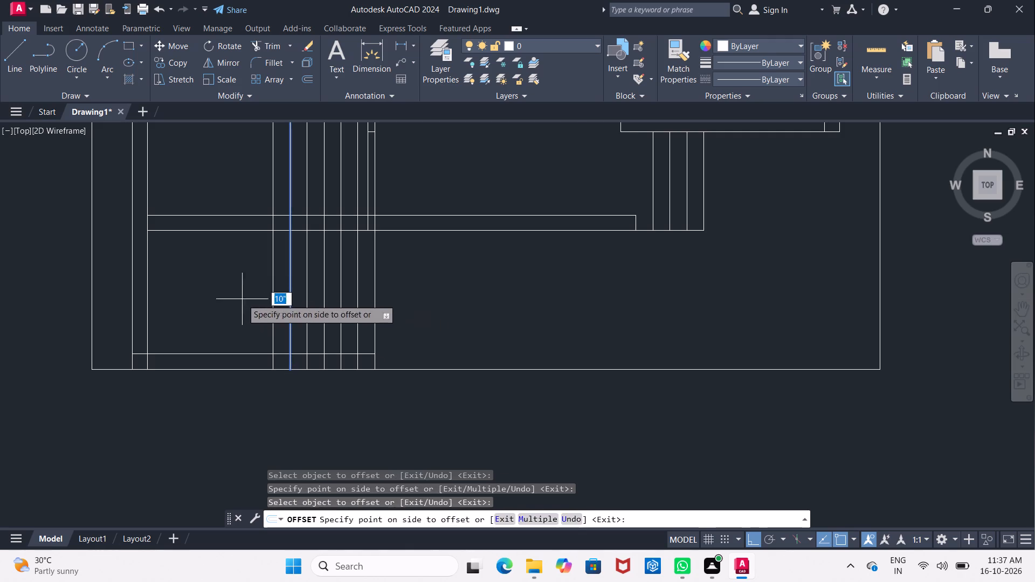
{"action": "left_click", "coordinate": [237, 295]}
{"action": "left_click", "coordinate": [273, 311]}
{"action": "left_click", "coordinate": [238, 299]}
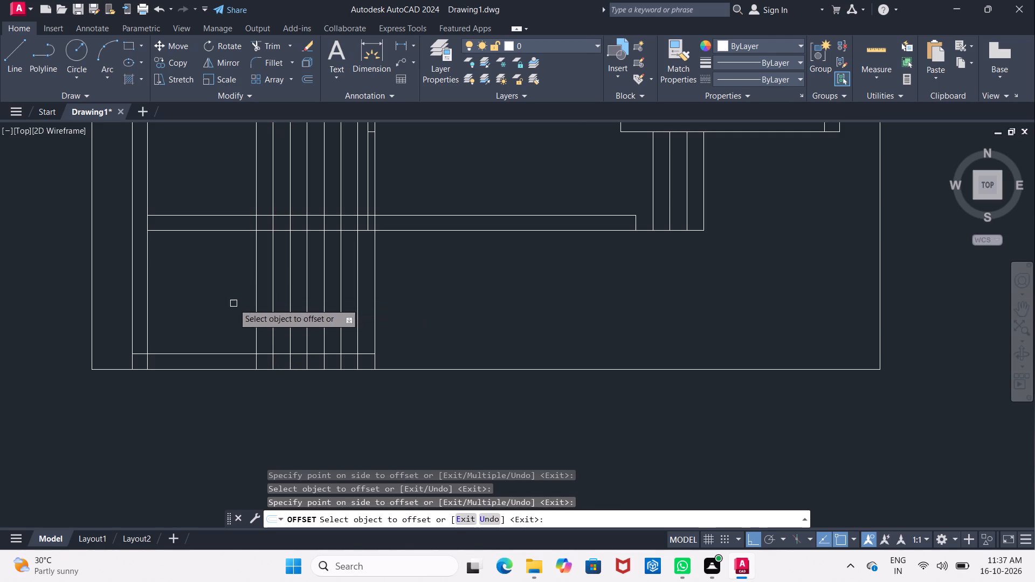
{"action": "left_click", "coordinate": [252, 312]}
{"action": "left_click", "coordinate": [196, 296]}
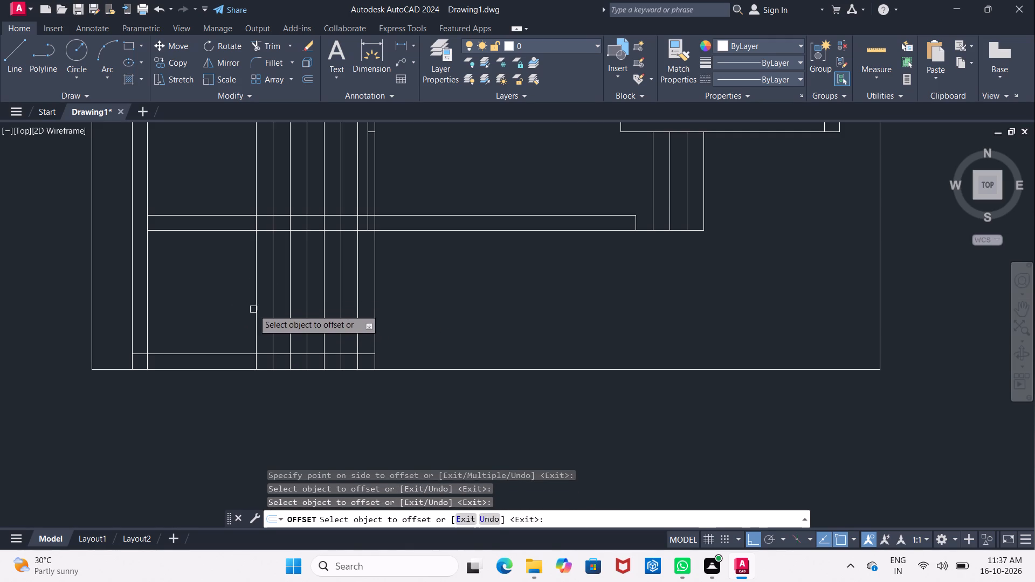
{"action": "left_click", "coordinate": [253, 309]}
{"action": "left_click", "coordinate": [211, 310]}
{"action": "left_click", "coordinate": [237, 315]}
{"action": "left_click", "coordinate": [208, 312]}
{"action": "middle_click_drag", "start_coordinate": [212, 309], "coordinate": [238, 338]}
{"action": "key", "text": "Escape"}
Trim the nine new vertical lines back to the lower horizontal wall's bottom line, removing their parts above and within the wall.
{"action": "key", "text": "t"}
{"action": "key", "text": "r"}
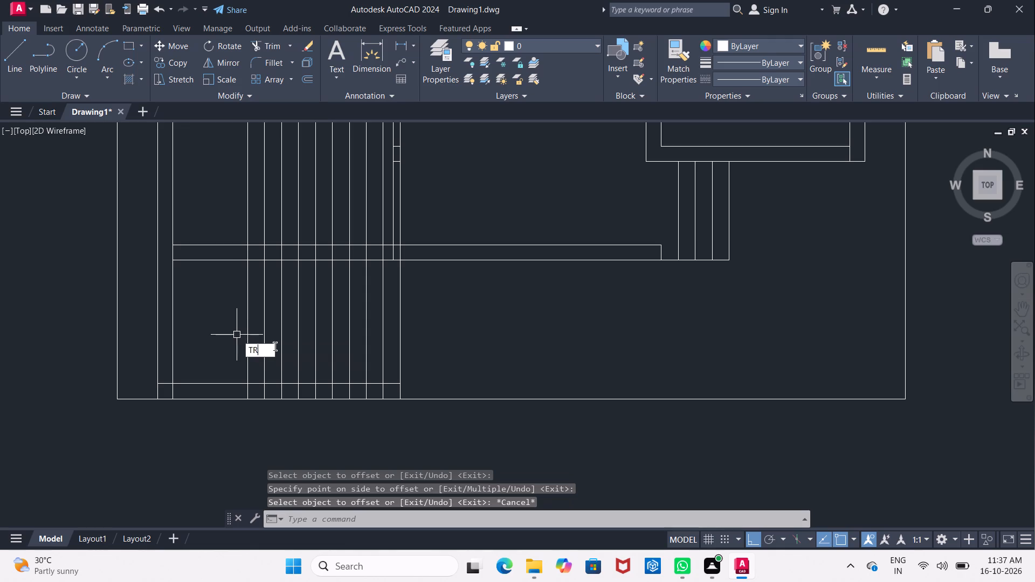
{"action": "left_click", "coordinate": [287, 362]}
{"action": "middle_click_drag", "start_coordinate": [246, 321], "coordinate": [211, 362]}
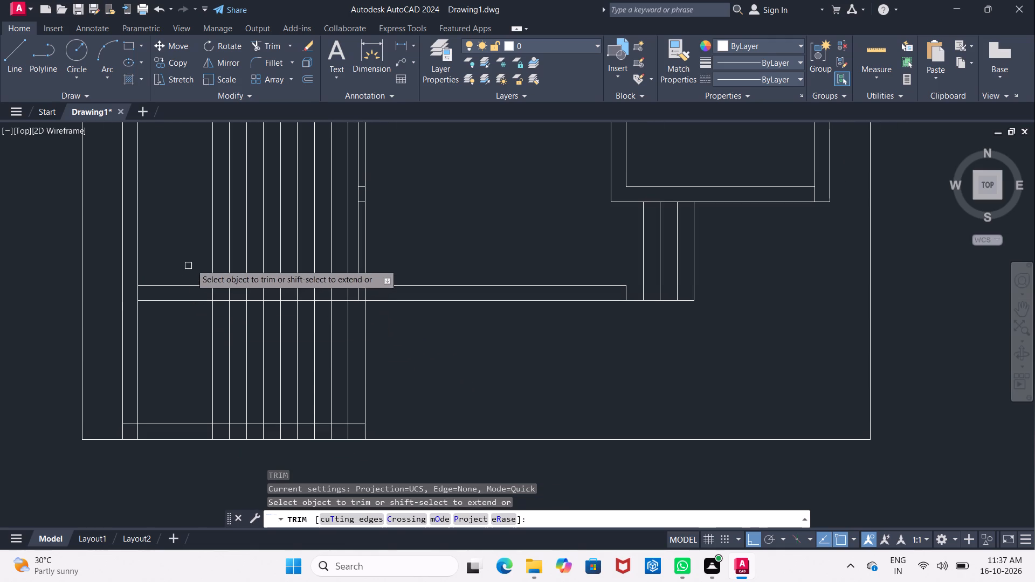
{"action": "left_click_drag", "start_coordinate": [183, 235], "coordinate": [268, 256]}
{"action": "left_click_drag", "start_coordinate": [293, 255], "coordinate": [335, 261]}
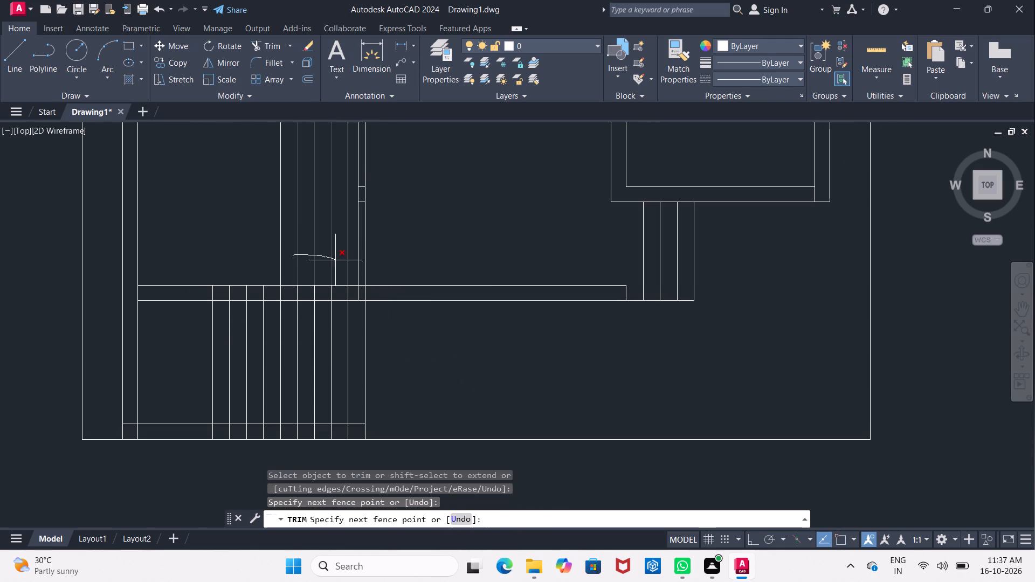
{"action": "left_click_drag", "start_coordinate": [335, 261], "coordinate": [351, 278]}
{"action": "left_click_drag", "start_coordinate": [247, 254], "coordinate": [258, 255]}
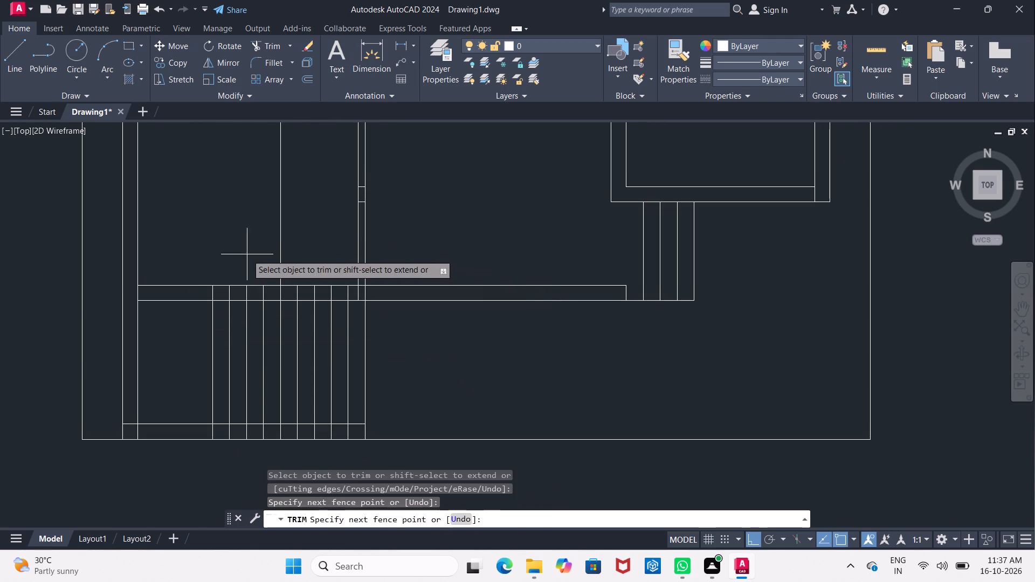
{"action": "left_click_drag", "start_coordinate": [258, 255], "coordinate": [313, 265]}
{"action": "scroll", "coordinate": [224, 295], "scroll_direction": "up", "scroll_amount": 2}
{"action": "left_click_drag", "start_coordinate": [169, 292], "coordinate": [343, 302]}
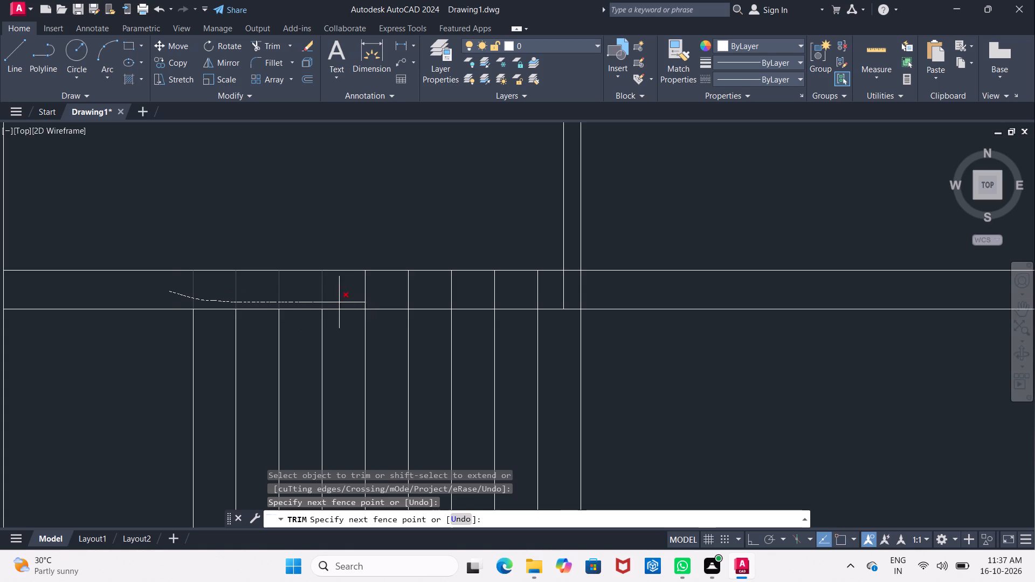
{"action": "left_click_drag", "start_coordinate": [343, 302], "coordinate": [534, 297]}
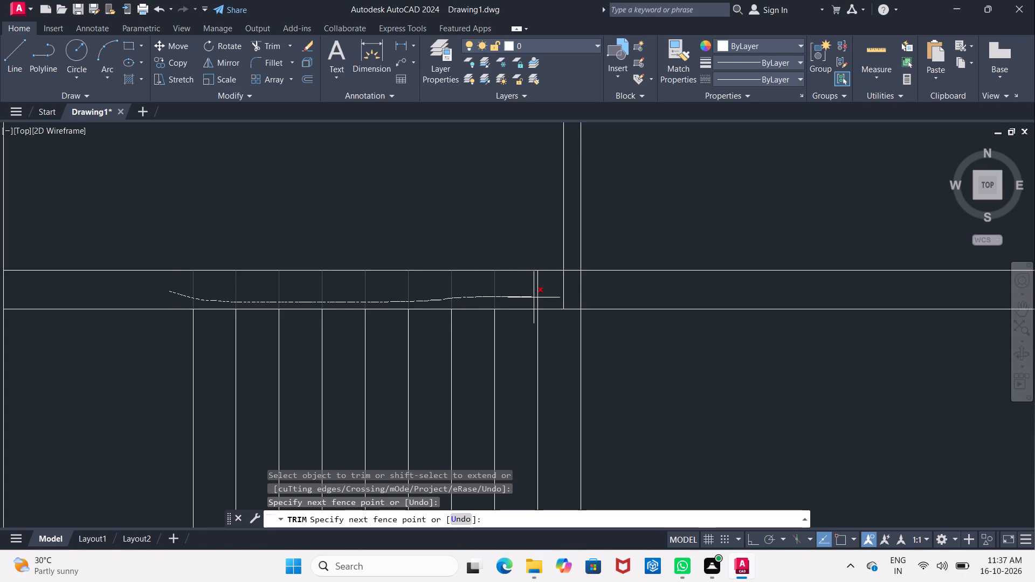
{"action": "left_click_drag", "start_coordinate": [534, 297], "coordinate": [539, 300]}
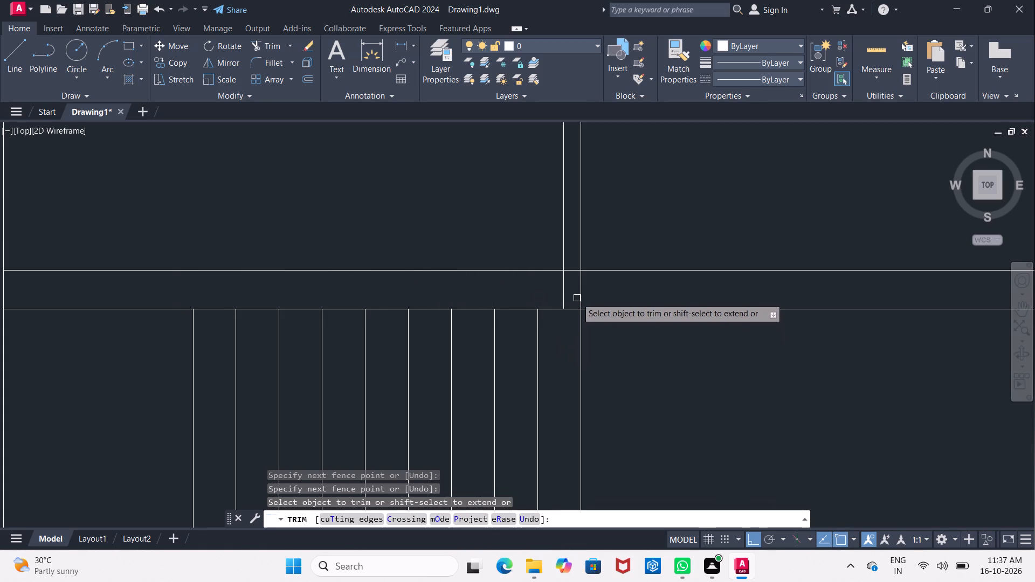
Trim the partition lines inside the lower horizontal wall and the wall's upper line between them to open the junction.
{"action": "left_click", "coordinate": [578, 295]}
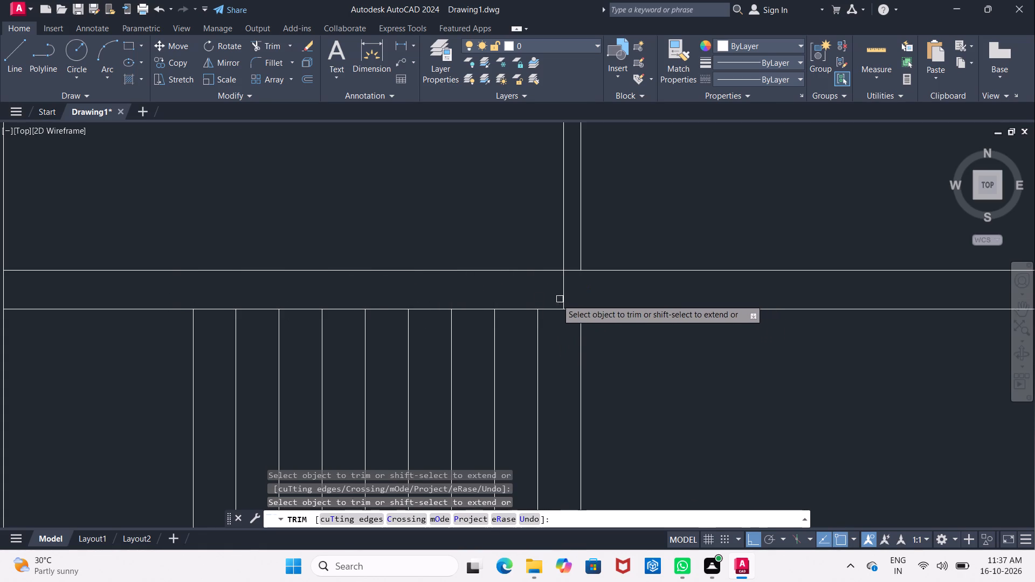
{"action": "left_click", "coordinate": [562, 290]}
{"action": "scroll", "coordinate": [562, 290], "scroll_direction": "down", "scroll_amount": 1}
{"action": "middle_click_drag", "start_coordinate": [562, 290], "coordinate": [536, 212]}
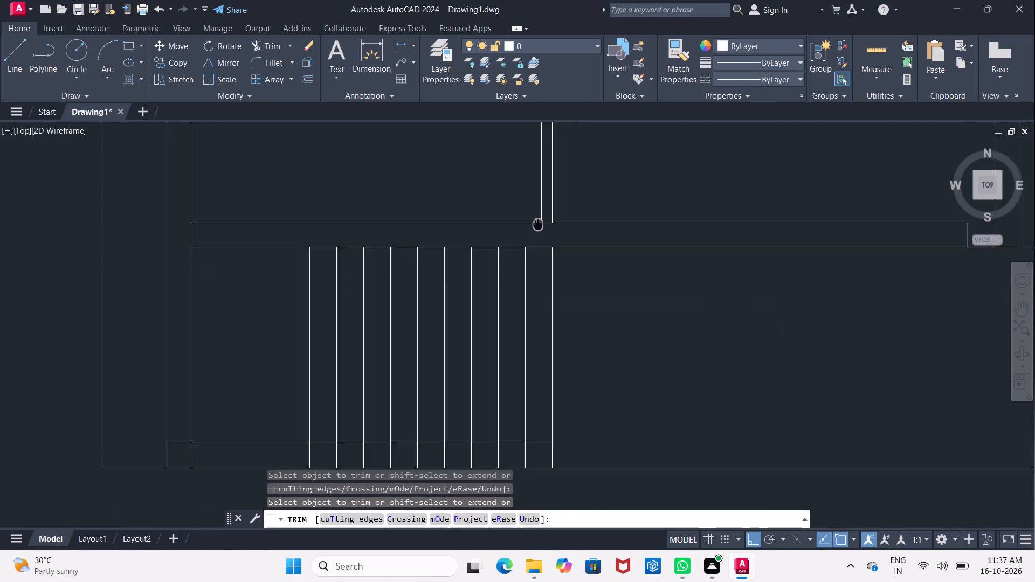
{"action": "middle_click_drag", "start_coordinate": [536, 212], "coordinate": [535, 208]}
{"action": "middle_click_drag", "start_coordinate": [536, 209], "coordinate": [521, 243]}
{"action": "scroll", "coordinate": [530, 235], "scroll_direction": "up", "scroll_amount": 1}
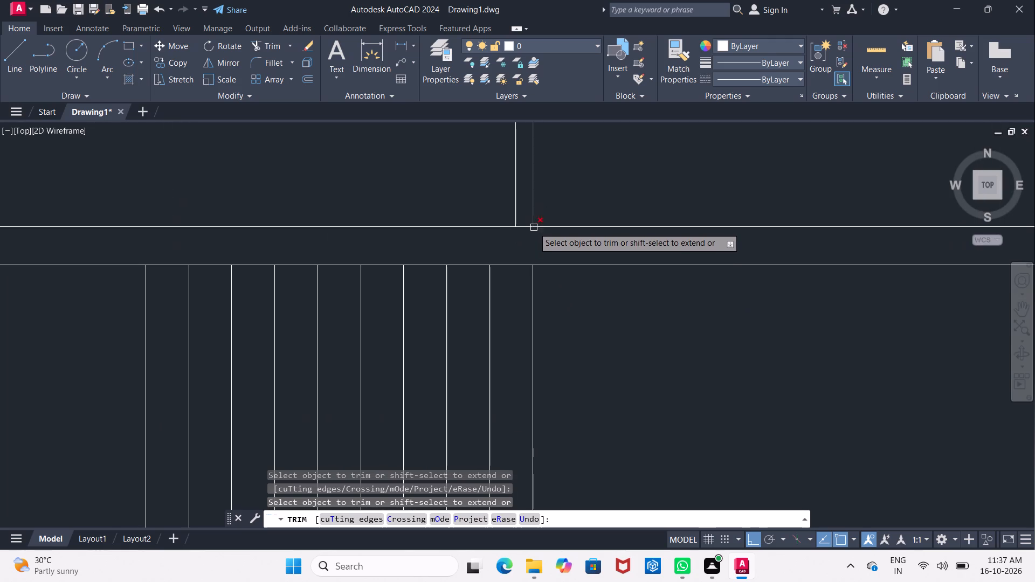
{"action": "left_click", "coordinate": [525, 224]}
Trim the lower ends of the vertical line series, including the partition line, between the bottom wall's inner line and the outline.
{"action": "scroll", "coordinate": [530, 234], "scroll_direction": "down", "scroll_amount": 3}
{"action": "middle_click_drag", "start_coordinate": [570, 274], "coordinate": [581, 244]}
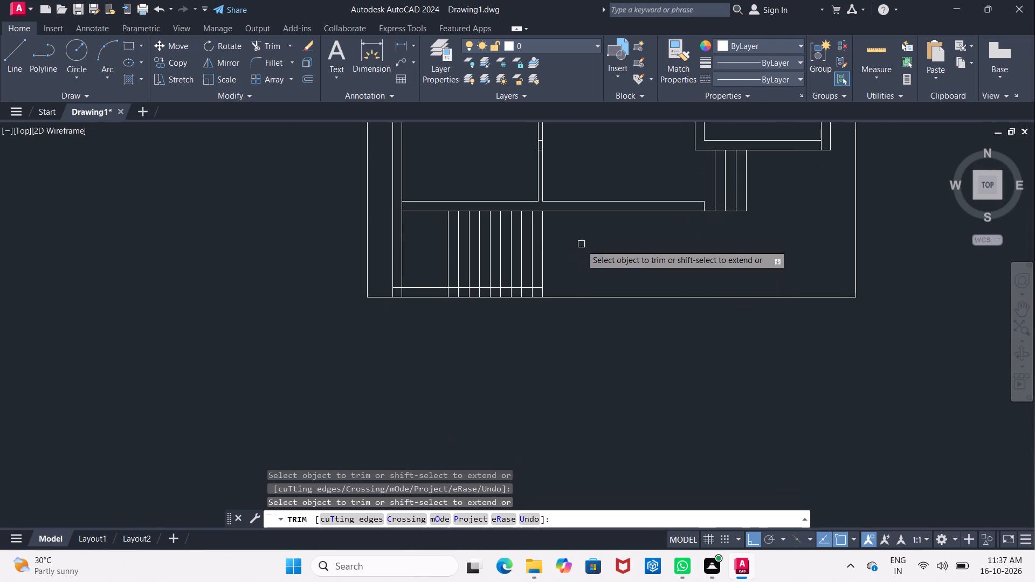
{"action": "scroll", "coordinate": [451, 316], "scroll_direction": "up", "scroll_amount": 3}
{"action": "left_click_drag", "start_coordinate": [409, 231], "coordinate": [647, 227]}
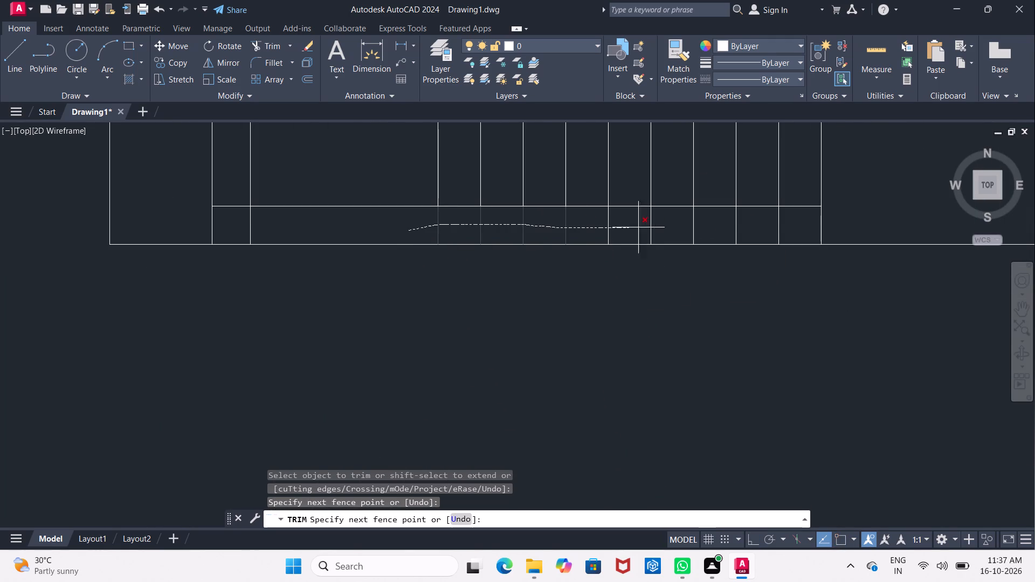
{"action": "left_click_drag", "start_coordinate": [647, 227], "coordinate": [840, 225]}
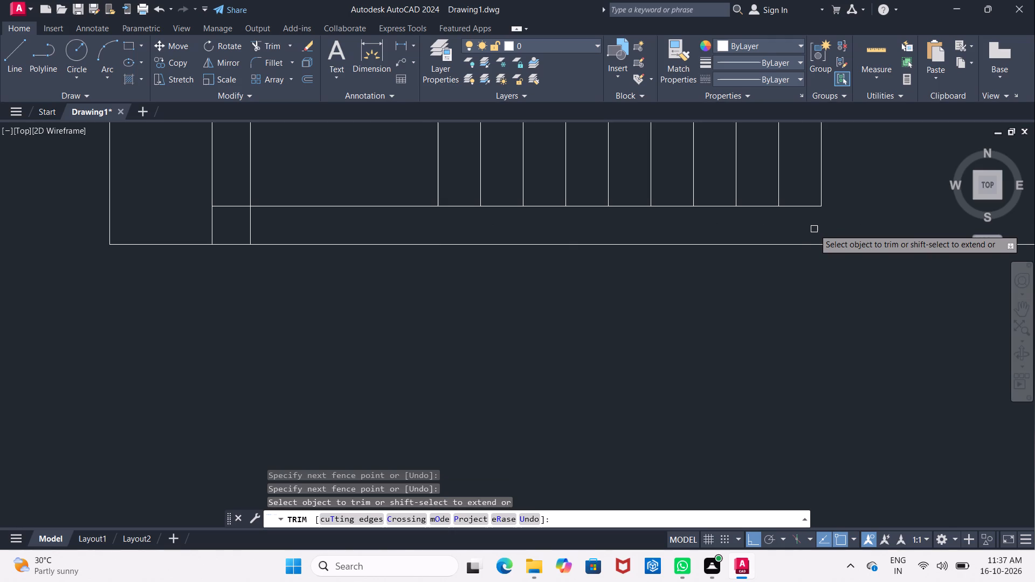
{"action": "middle_click_drag", "start_coordinate": [838, 223], "coordinate": [557, 237]}
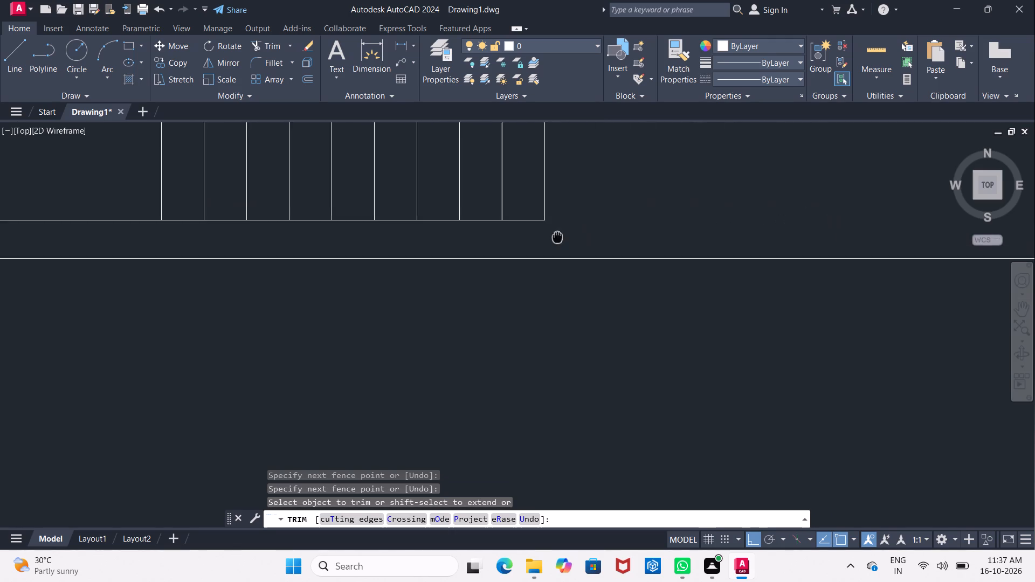
{"action": "middle_click_drag", "start_coordinate": [557, 237], "coordinate": [582, 243]}
{"action": "key", "text": "Escape"}
Extend the last vertical line, aligned with the partition, down through the bottom wall to the outline.
{"action": "type", "text": "EX"}
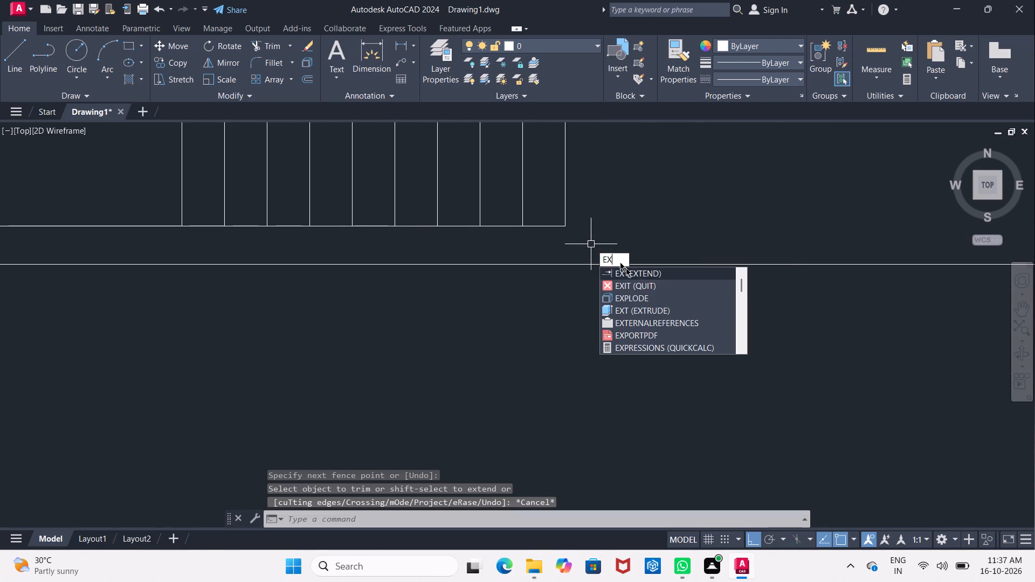
{"action": "left_click", "coordinate": [633, 273]}
{"action": "left_click", "coordinate": [565, 203]}
{"action": "scroll", "coordinate": [589, 217], "scroll_direction": "down", "scroll_amount": 3}
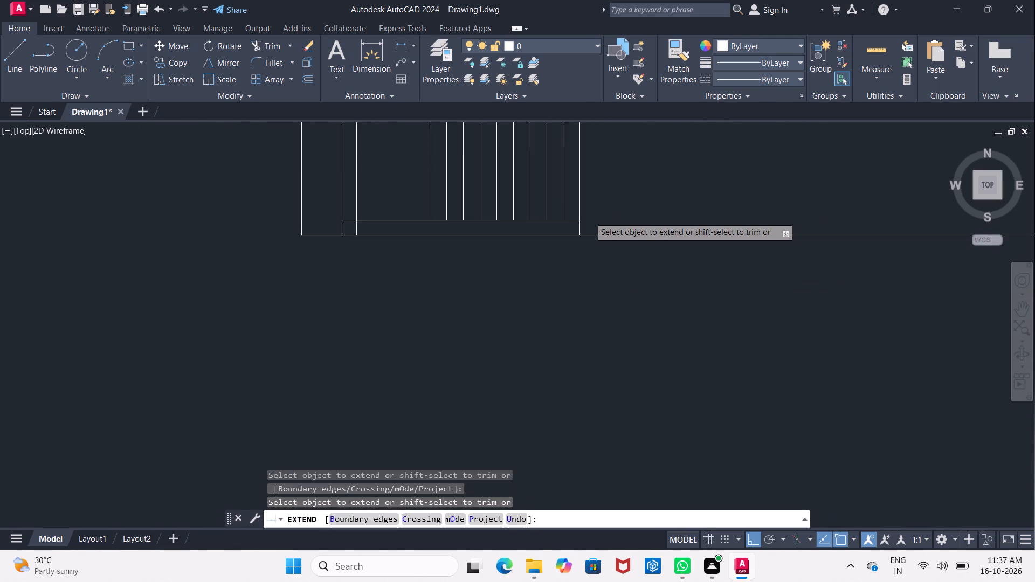
{"action": "middle_click_drag", "start_coordinate": [552, 278], "coordinate": [542, 304]}
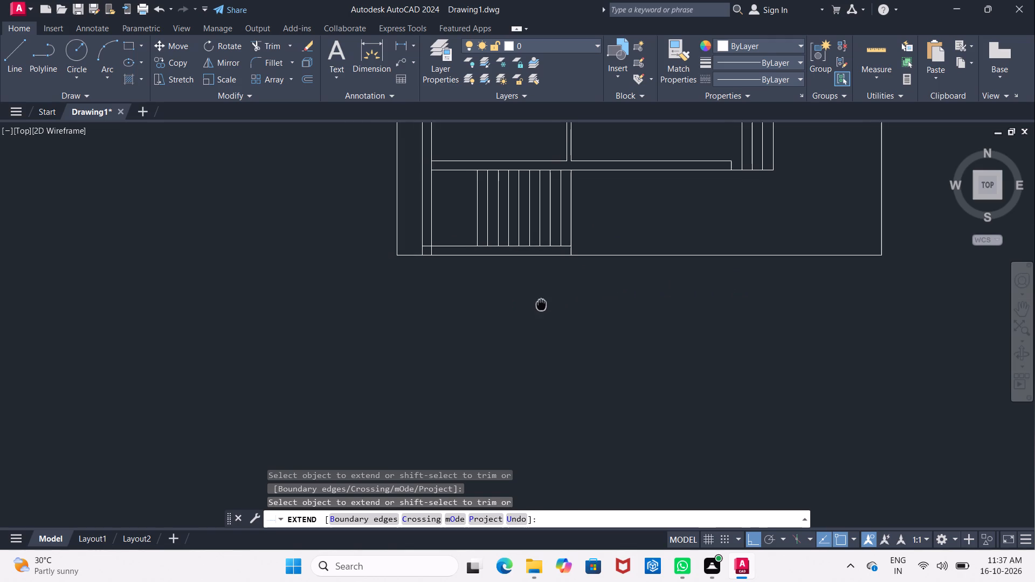
{"action": "middle_click_drag", "start_coordinate": [542, 304], "coordinate": [542, 304]}
{"action": "scroll", "coordinate": [419, 269], "scroll_direction": "up", "scroll_amount": 1}
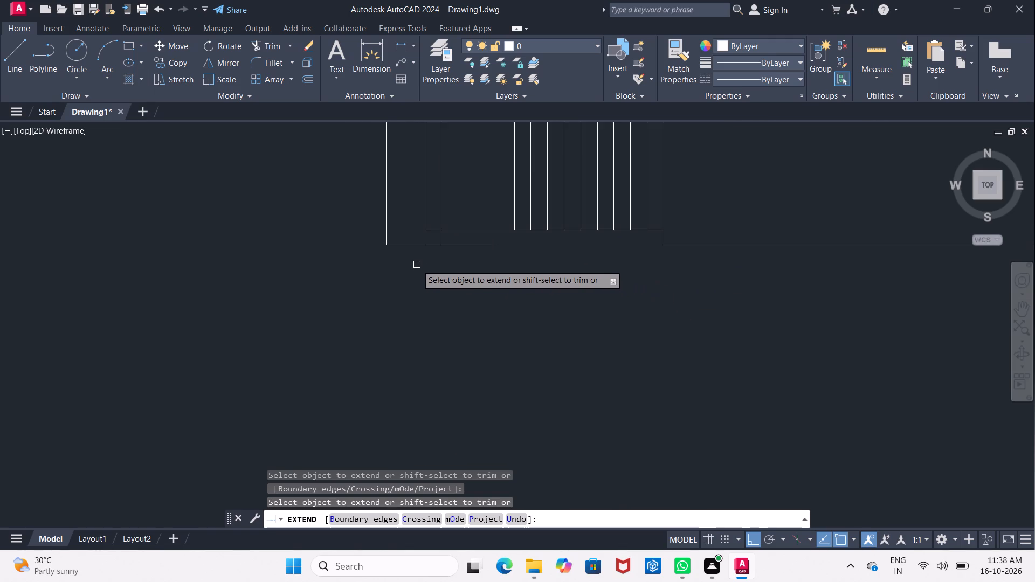
{"action": "scroll", "coordinate": [419, 257], "scroll_direction": "up", "scroll_amount": 1}
{"action": "middle_click_drag", "start_coordinate": [427, 256], "coordinate": [369, 324]}
{"action": "scroll", "coordinate": [370, 321], "scroll_direction": "down", "scroll_amount": 2}
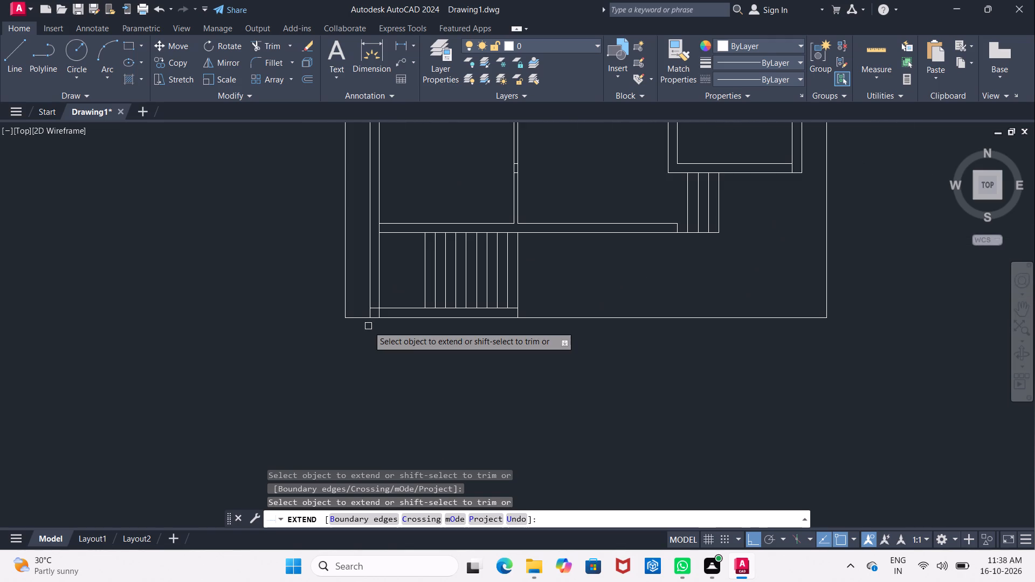
{"action": "middle_click_drag", "start_coordinate": [368, 326], "coordinate": [350, 359]}
{"action": "key", "text": "Escape"}
Extend both lines of the lower horizontal wall across the left wall to its outer line.
{"action": "type", "text": "EX"}
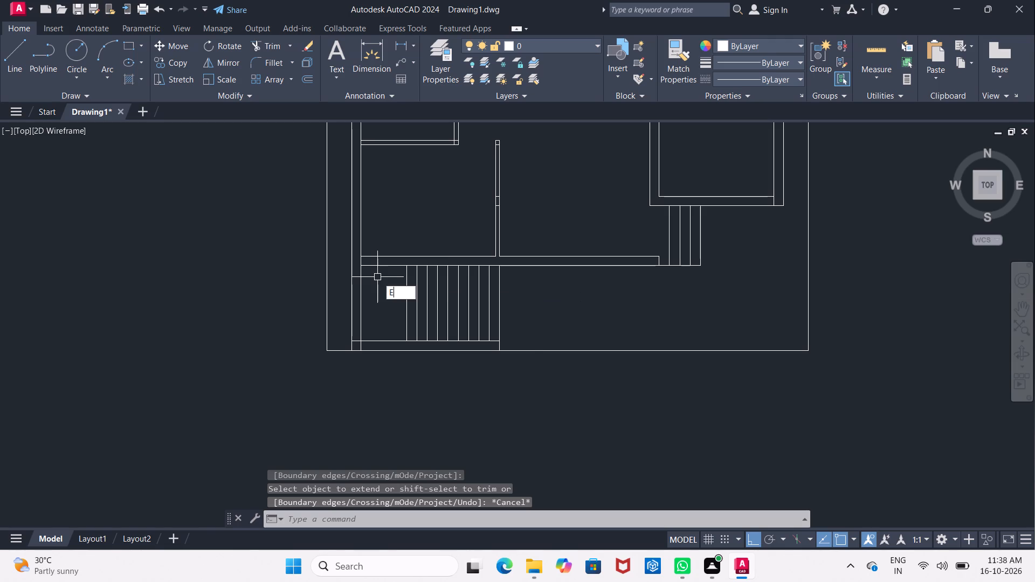
{"action": "left_click", "coordinate": [400, 301]}
{"action": "left_click", "coordinate": [387, 257]}
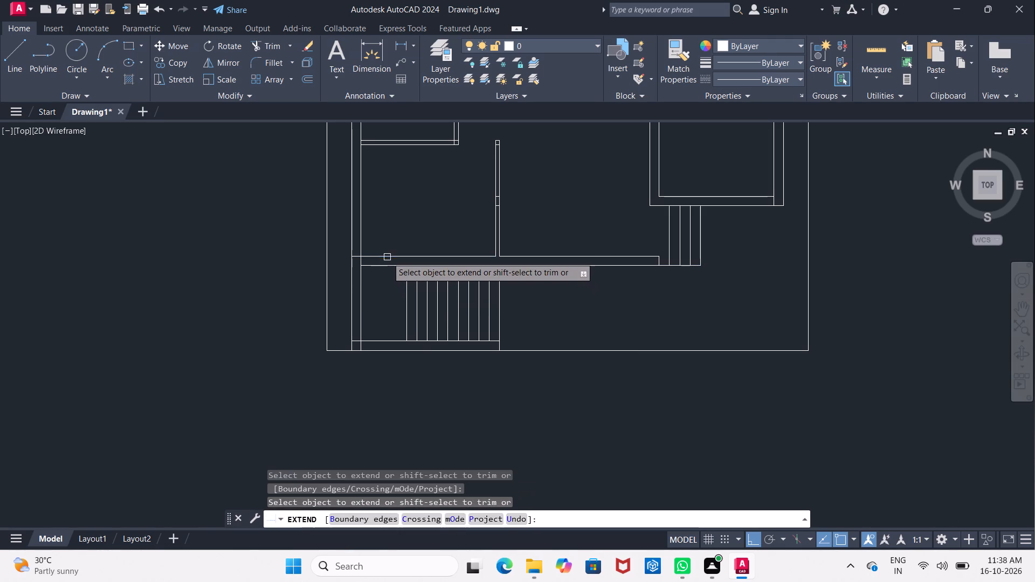
{"action": "left_click", "coordinate": [383, 266]}
{"action": "middle_click_drag", "start_coordinate": [370, 296], "coordinate": [348, 304]}
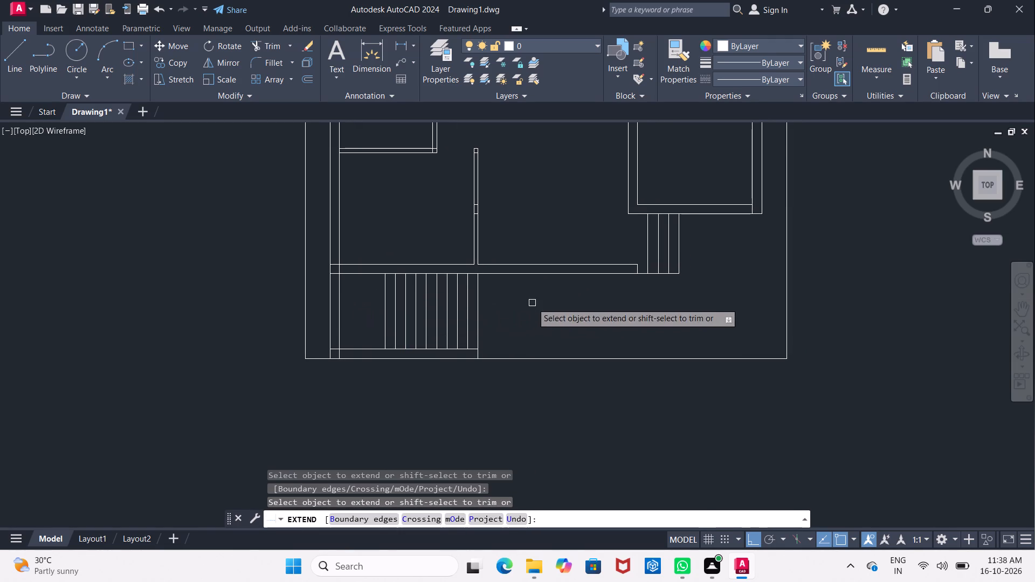
{"action": "middle_click_drag", "start_coordinate": [532, 303], "coordinate": [489, 304]}
{"action": "key", "text": "Escape"}
{"action": "left_click", "coordinate": [403, 38]}
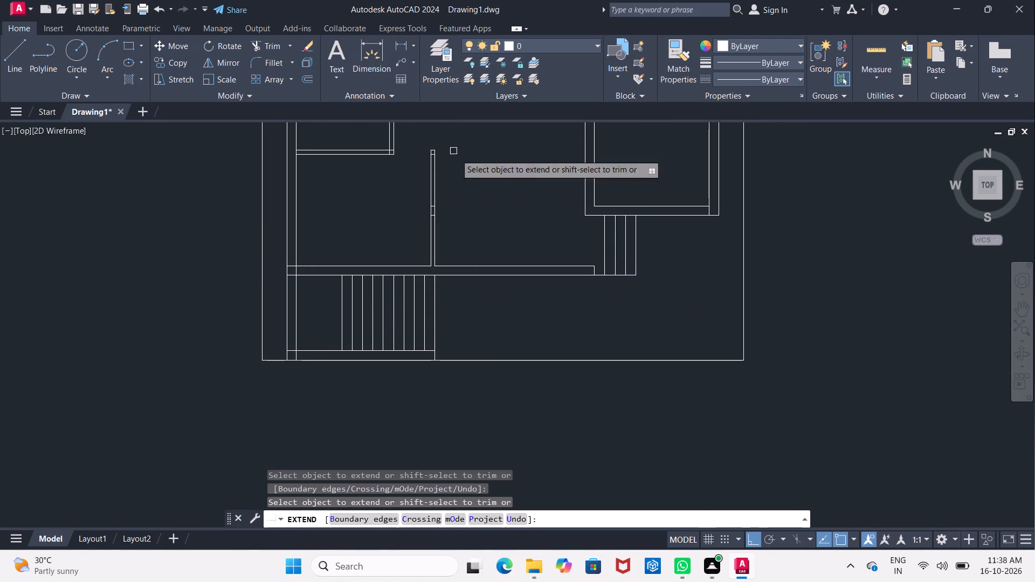
{"action": "key", "text": "Escape"}
{"action": "key", "text": "Escape"}
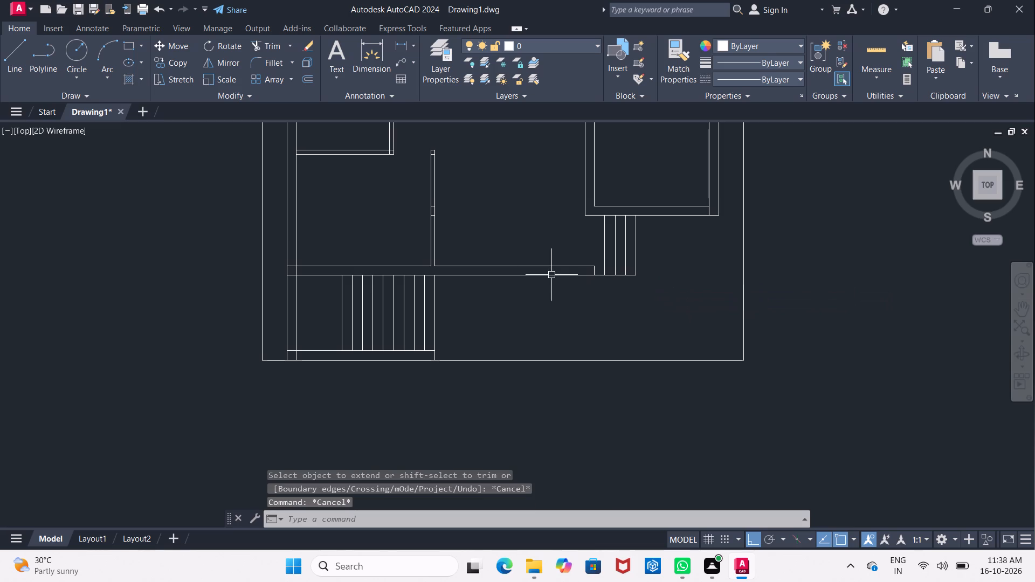
Measure the vertical distance from the lower horizontal wall to the outline along the partition-aligned line.
{"action": "left_click", "coordinate": [400, 48]}
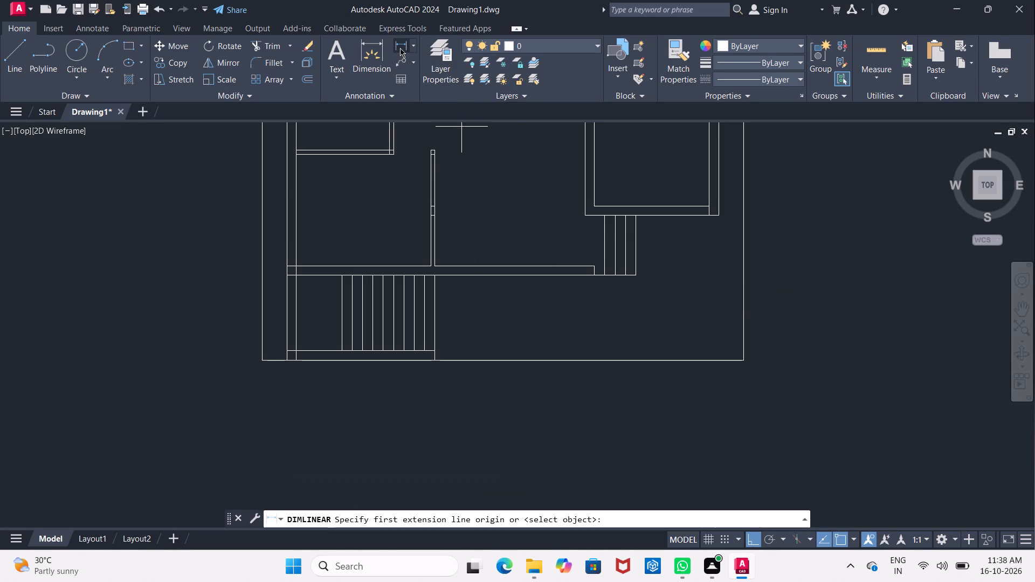
{"action": "left_click", "coordinate": [433, 275]}
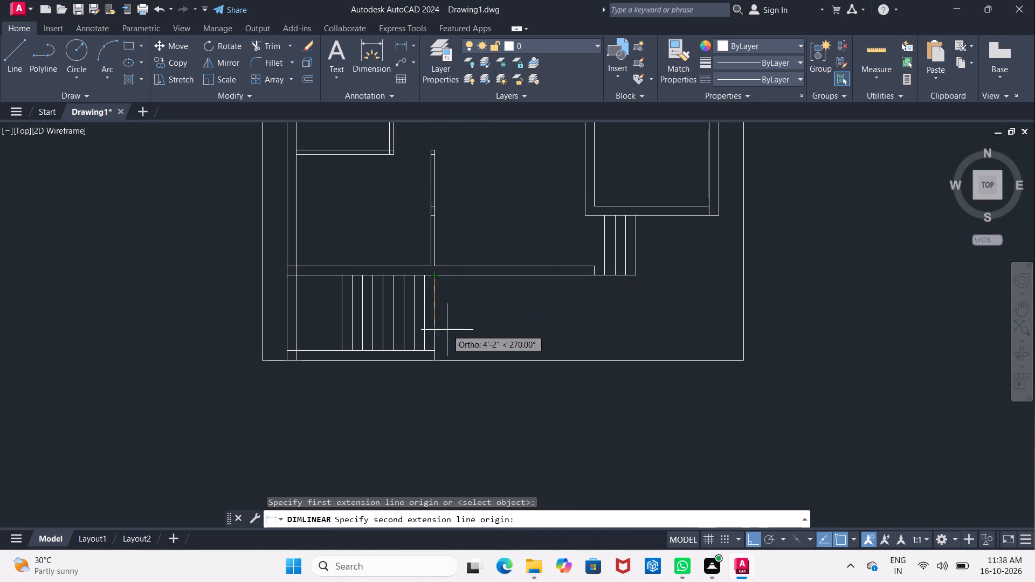
{"action": "left_click", "coordinate": [433, 358]}
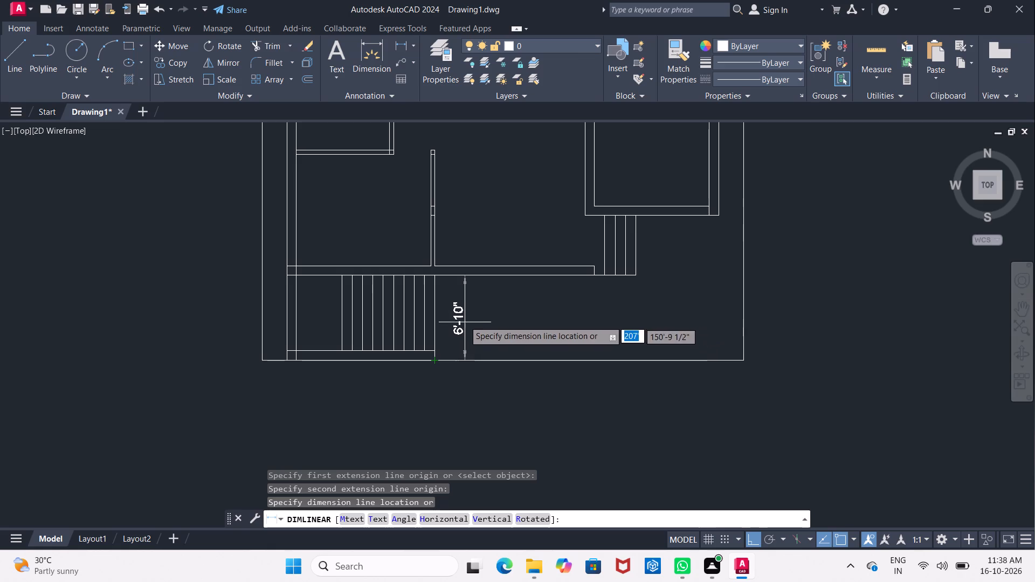
{"action": "key", "text": "Escape"}
Delete the two short horizontal lines crossing the middle of the lower vertical partition.
{"action": "scroll", "coordinate": [463, 314], "scroll_direction": "down", "scroll_amount": 1}
{"action": "middle_click_drag", "start_coordinate": [463, 314], "coordinate": [454, 347]}
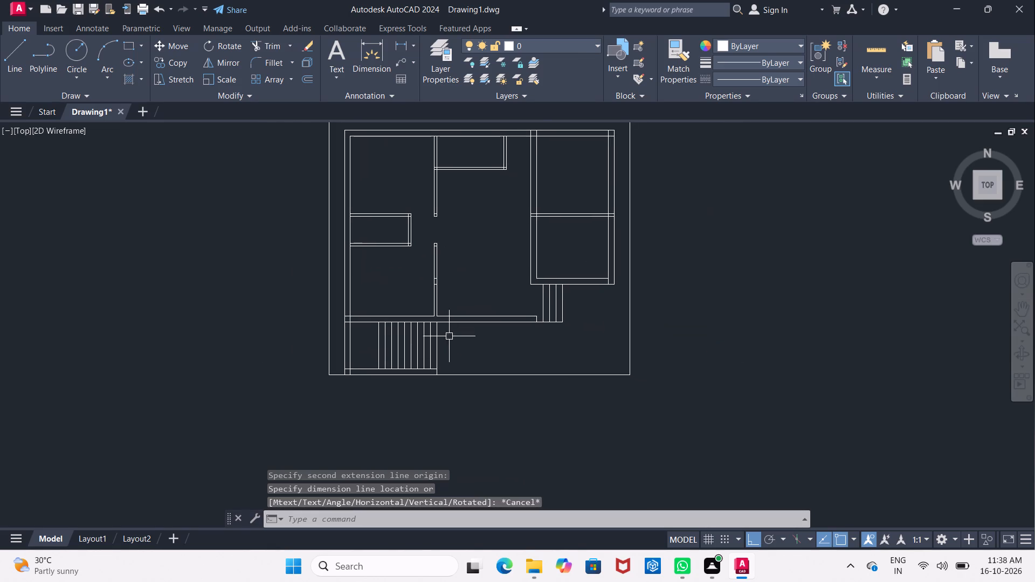
{"action": "scroll", "coordinate": [433, 281], "scroll_direction": "up", "scroll_amount": 6}
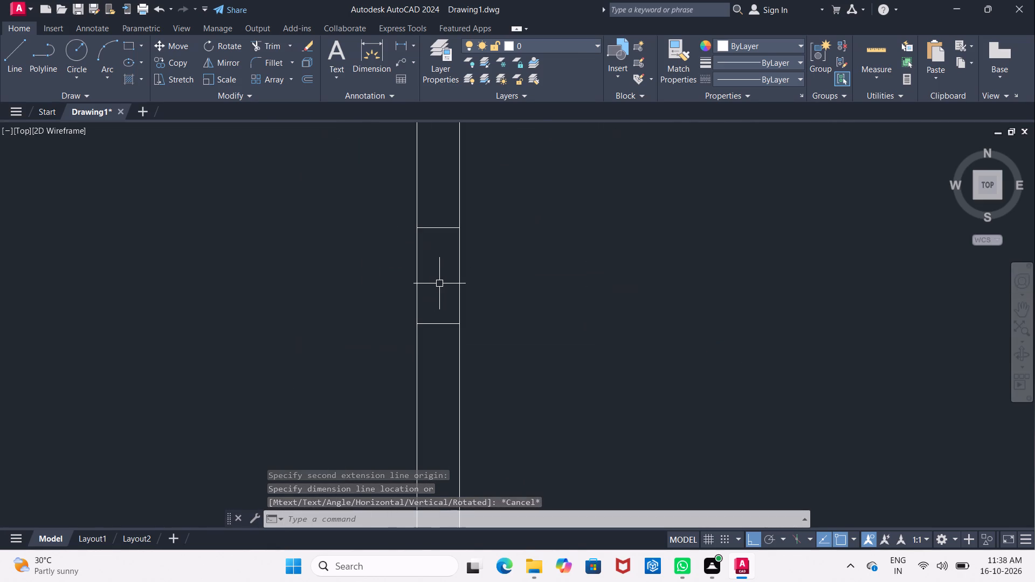
{"action": "left_click", "coordinate": [445, 227]}
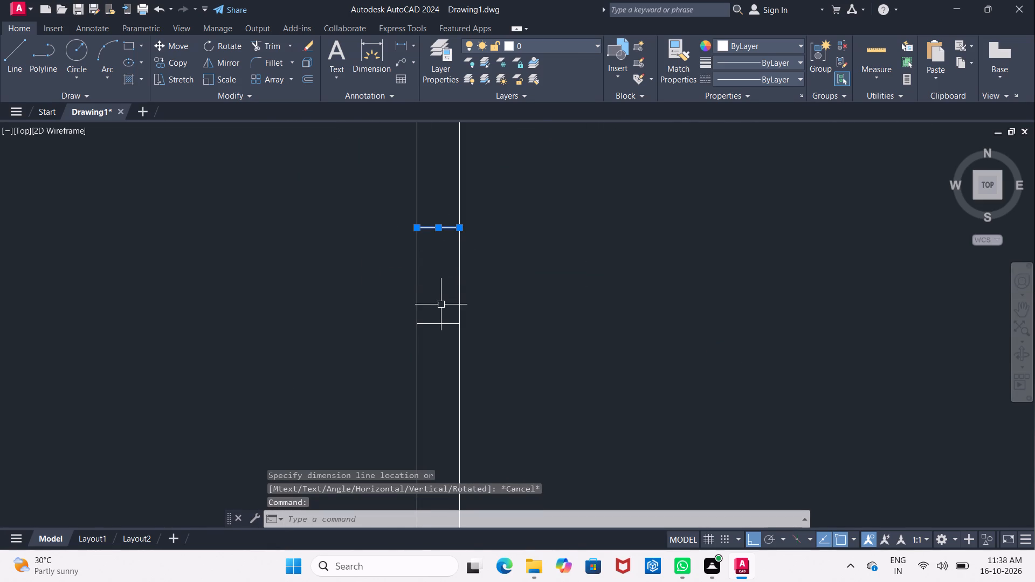
{"action": "left_click", "coordinate": [440, 324]}
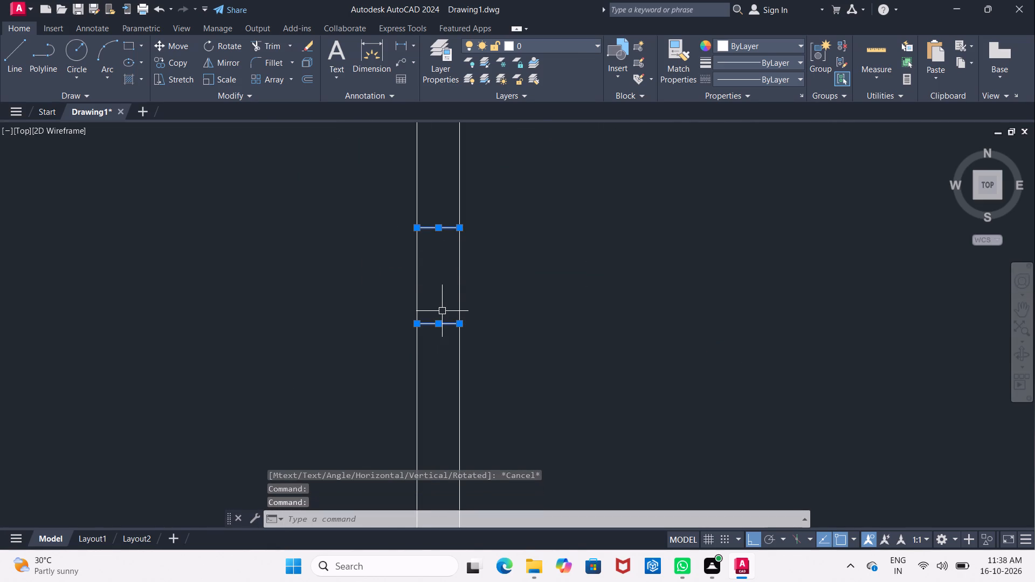
{"action": "key", "text": "Delete"}
Offset the upper line of the small left room's bottom partition 3'6" downward.
{"action": "scroll", "coordinate": [438, 335], "scroll_direction": "down", "scroll_amount": 4}
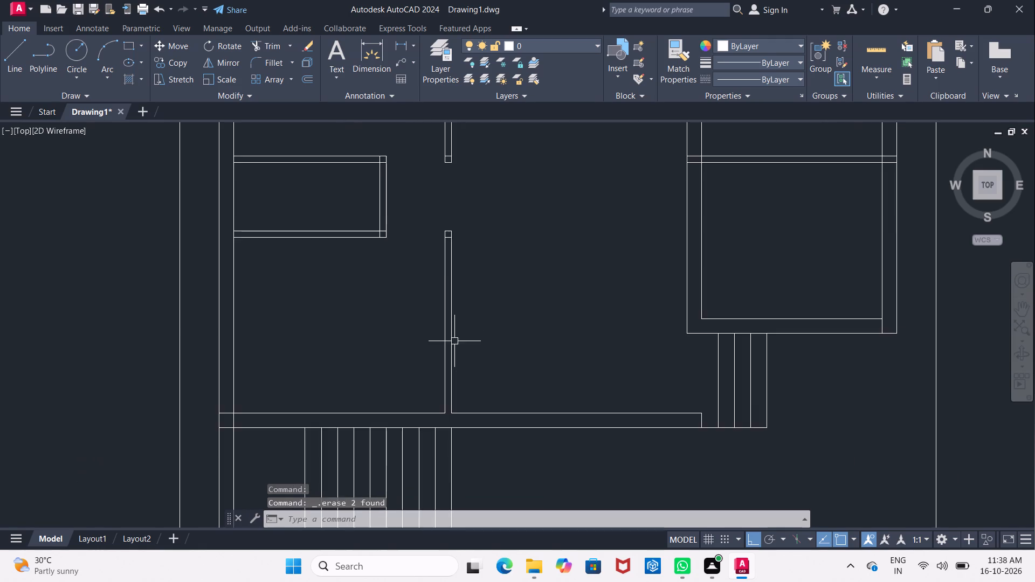
{"action": "scroll", "coordinate": [468, 341], "scroll_direction": "down", "scroll_amount": 2}
{"action": "middle_click_drag", "start_coordinate": [512, 301], "coordinate": [411, 255]}
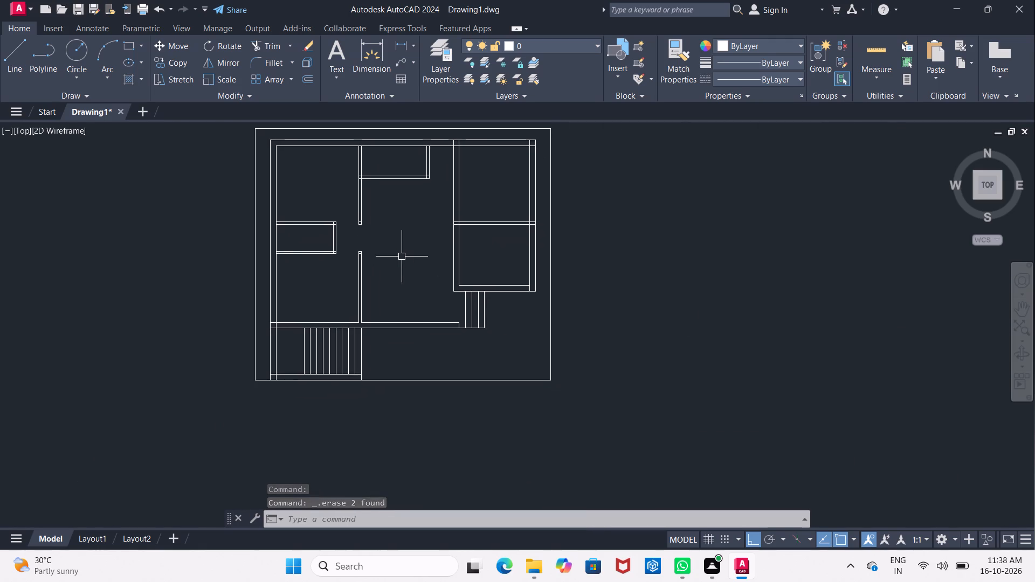
{"action": "middle_click_drag", "start_coordinate": [418, 260], "coordinate": [407, 253]}
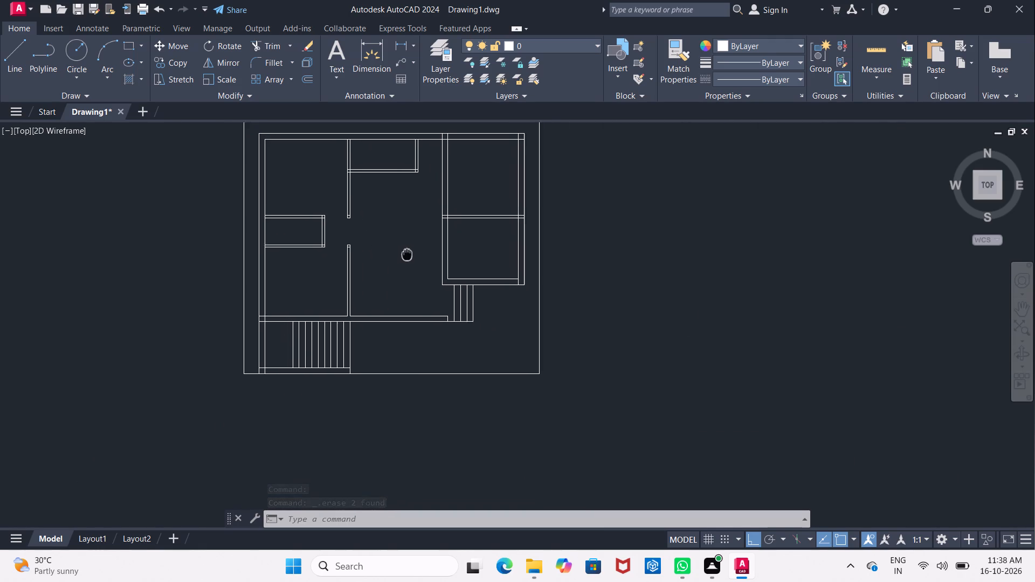
{"action": "middle_click_drag", "start_coordinate": [407, 253], "coordinate": [414, 254]}
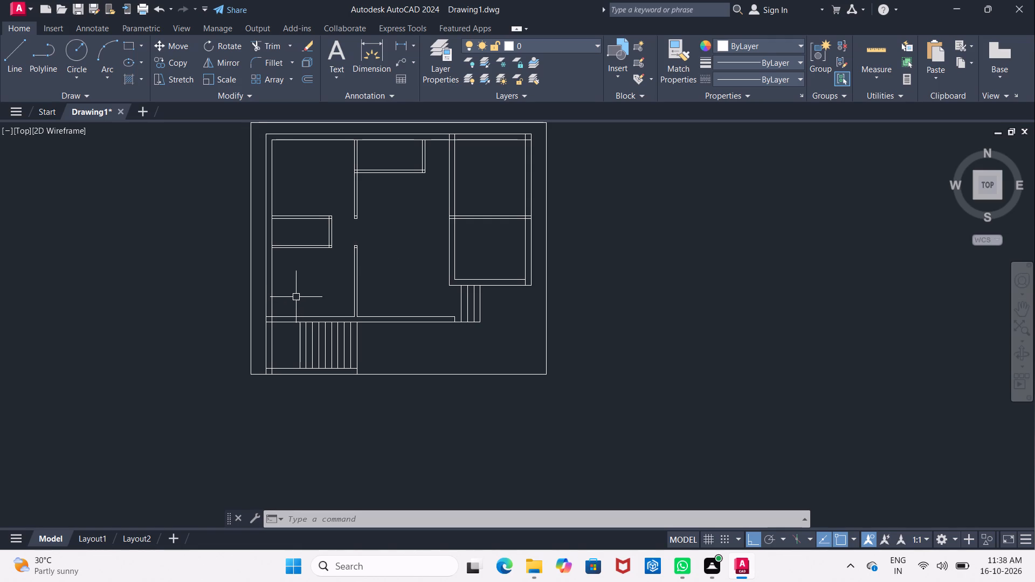
{"action": "middle_click_drag", "start_coordinate": [292, 293], "coordinate": [280, 289]}
{"action": "scroll", "coordinate": [281, 287], "scroll_direction": "up", "scroll_amount": 1}
{"action": "middle_click_drag", "start_coordinate": [283, 288], "coordinate": [283, 295]}
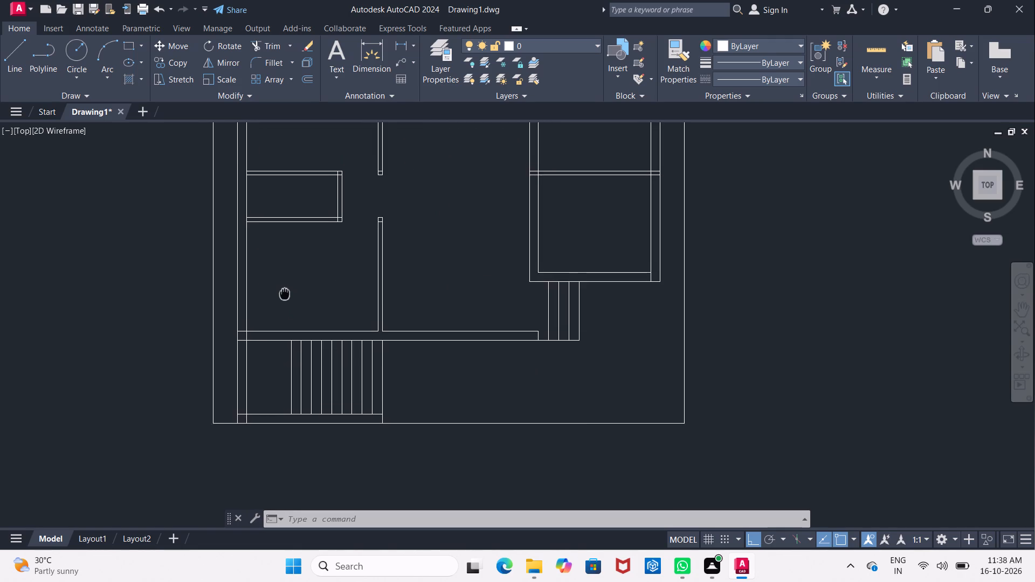
{"action": "middle_click_drag", "start_coordinate": [283, 295], "coordinate": [270, 313]}
{"action": "middle_click_drag", "start_coordinate": [340, 227], "coordinate": [277, 308]}
{"action": "key", "text": "Escape"}
{"action": "key", "text": "o"}
{"action": "key", "text": "Return"}
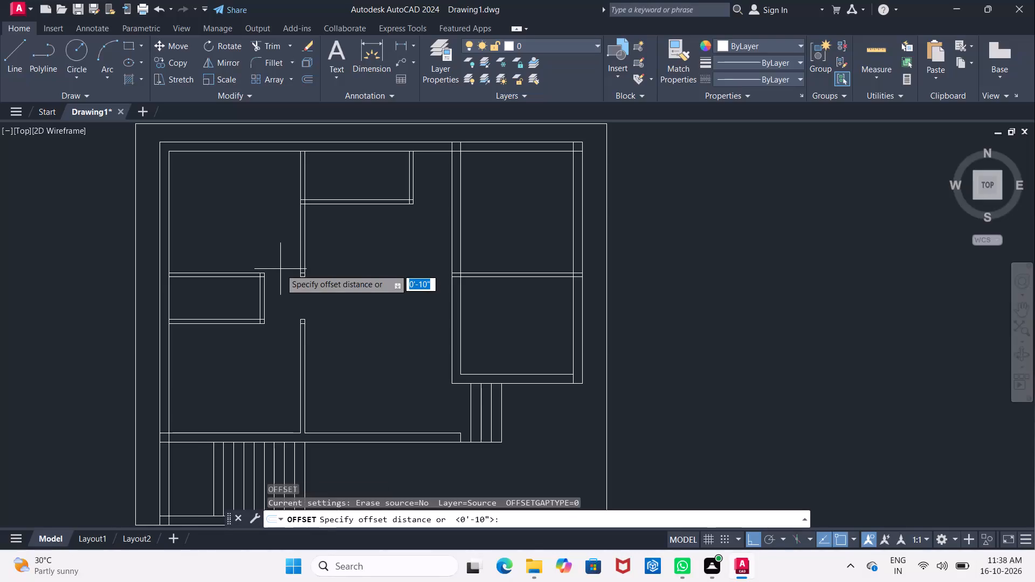
{"action": "type", "text": "3'6\""}
{"action": "key", "text": "Return"}
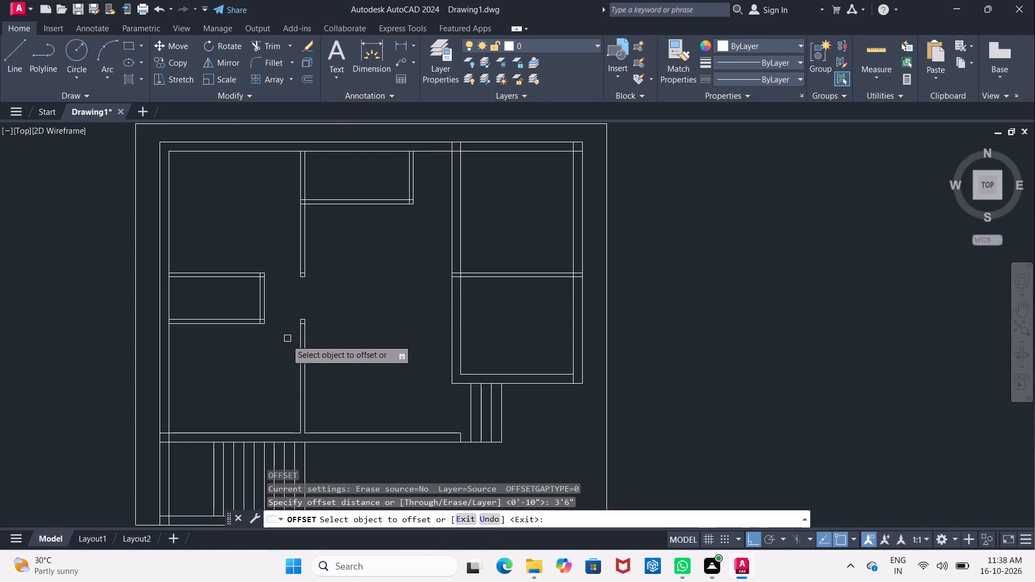
{"action": "scroll", "coordinate": [250, 361], "scroll_direction": "up", "scroll_amount": 2}
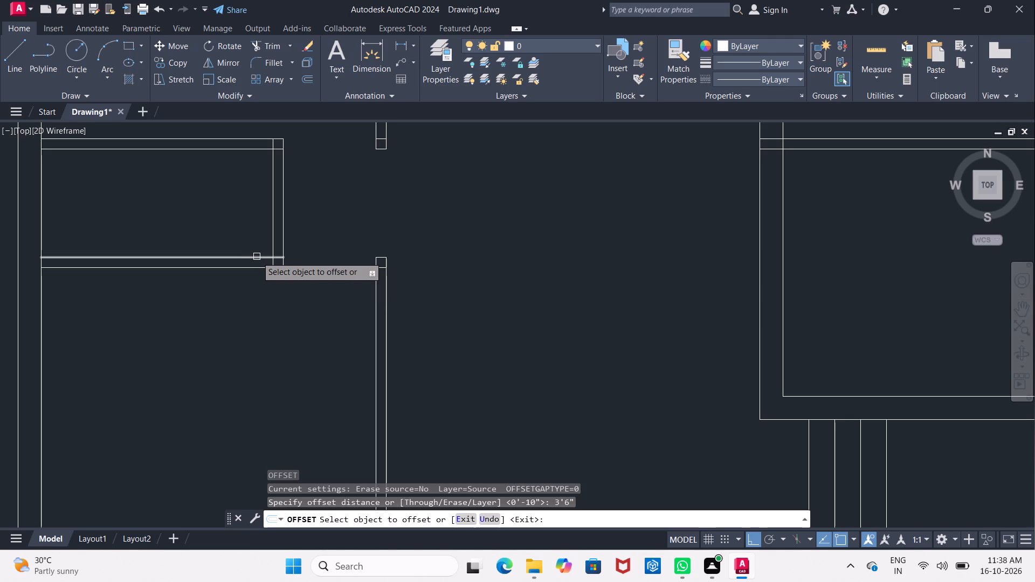
{"action": "left_click", "coordinate": [257, 257]}
{"action": "left_click", "coordinate": [249, 347]}
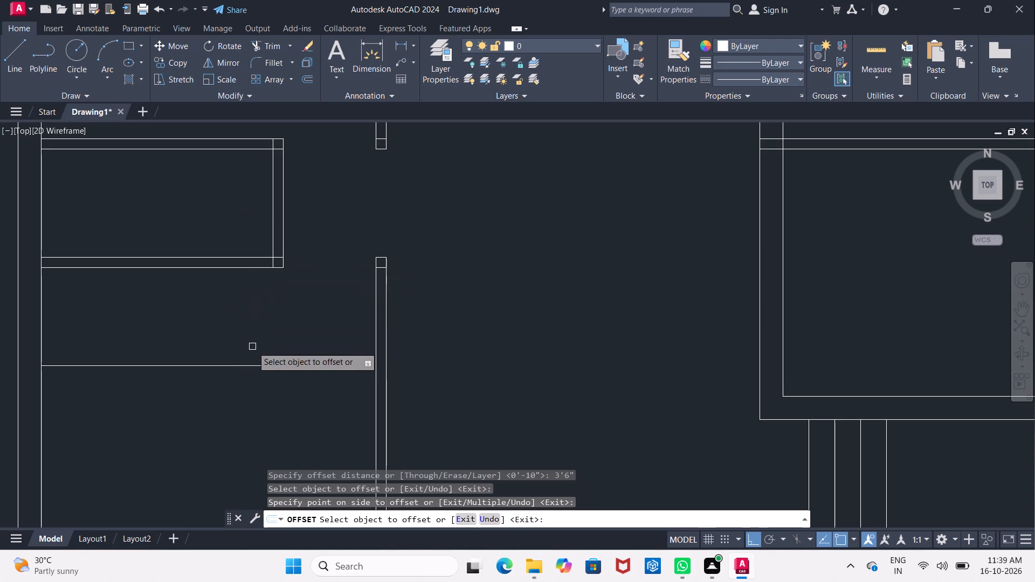
{"action": "key", "text": "Escape"}
Extend the new 3'6" offset line across the lower vertical partition to its far line.
{"action": "type", "text": "EX"}
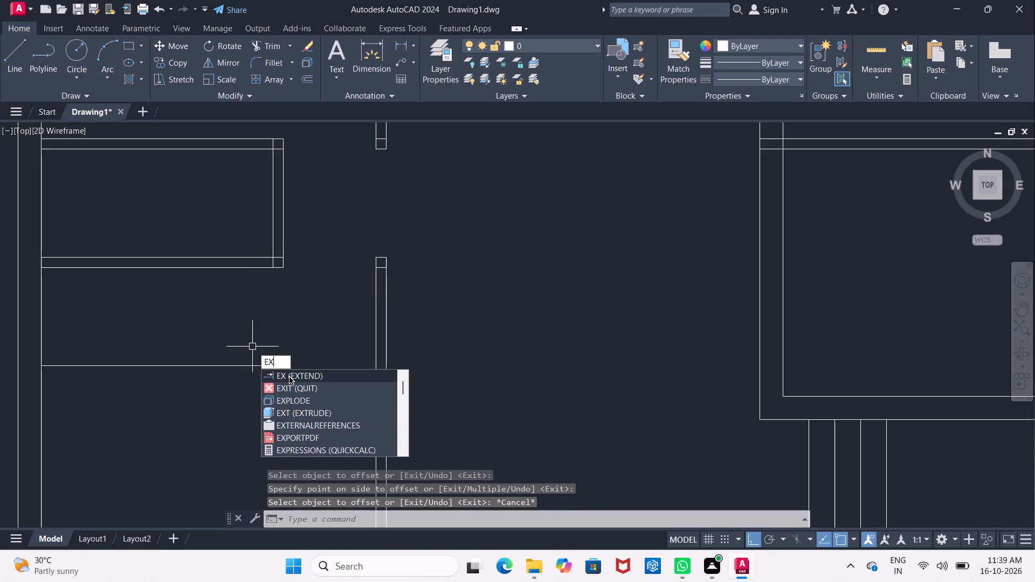
{"action": "left_click", "coordinate": [289, 376]}
{"action": "left_click", "coordinate": [256, 368]}
{"action": "left_click", "coordinate": [256, 368]}
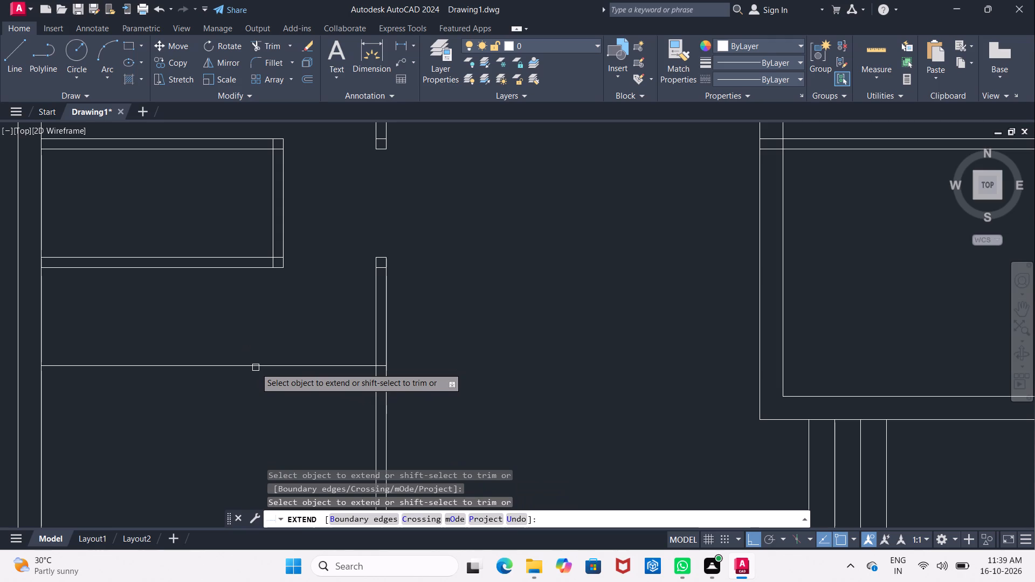
{"action": "key", "text": "Escape"}
Offset the left line of the lower vertical partition 2" outward, toward the small left room's side.
{"action": "key", "text": "o"}
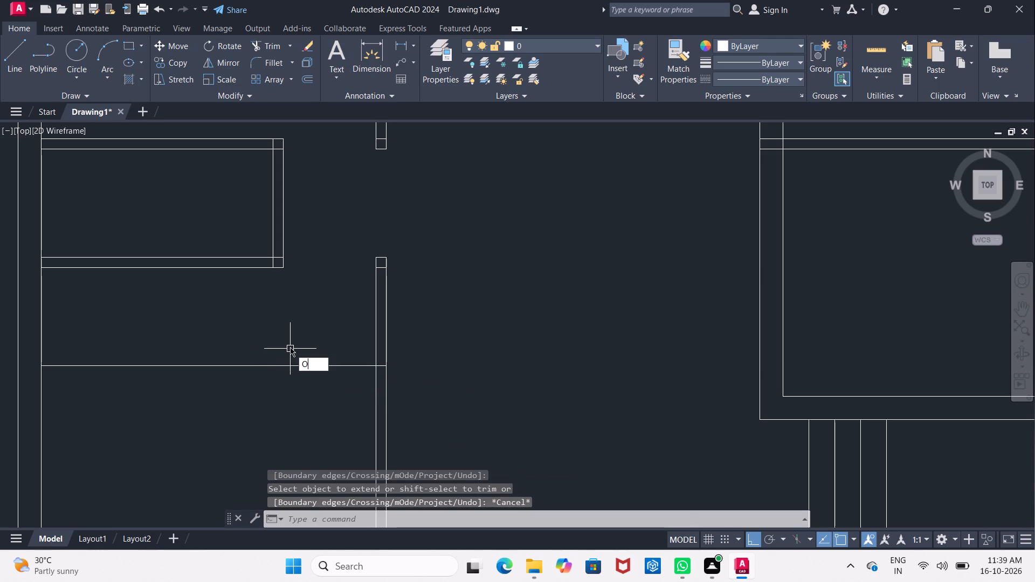
{"action": "key", "text": "Return"}
{"action": "key", "text": "2"}
{"action": "key", "text": "shift+quotedbl"}
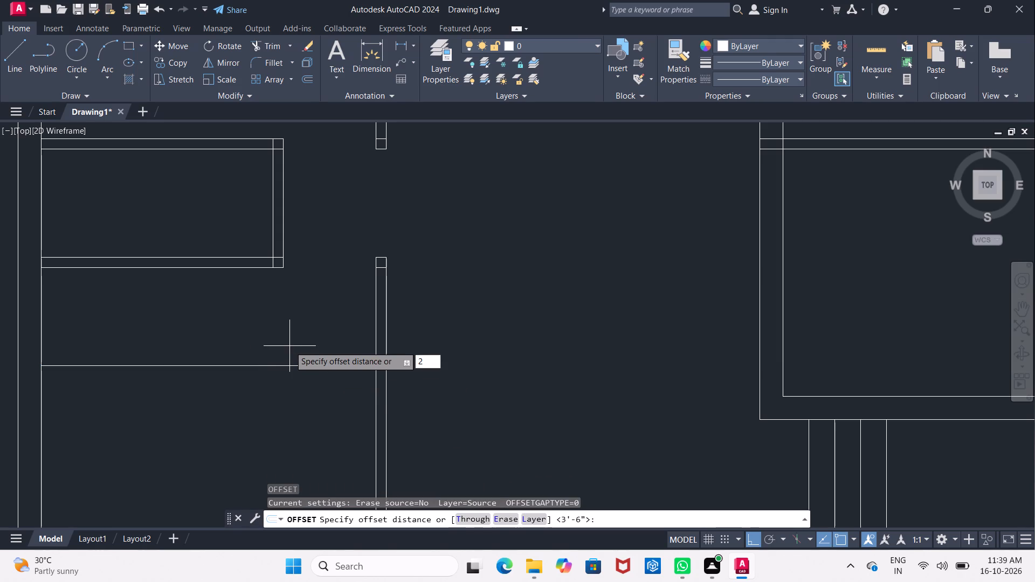
{"action": "key", "text": "Return"}
{"action": "left_click", "coordinate": [374, 334]}
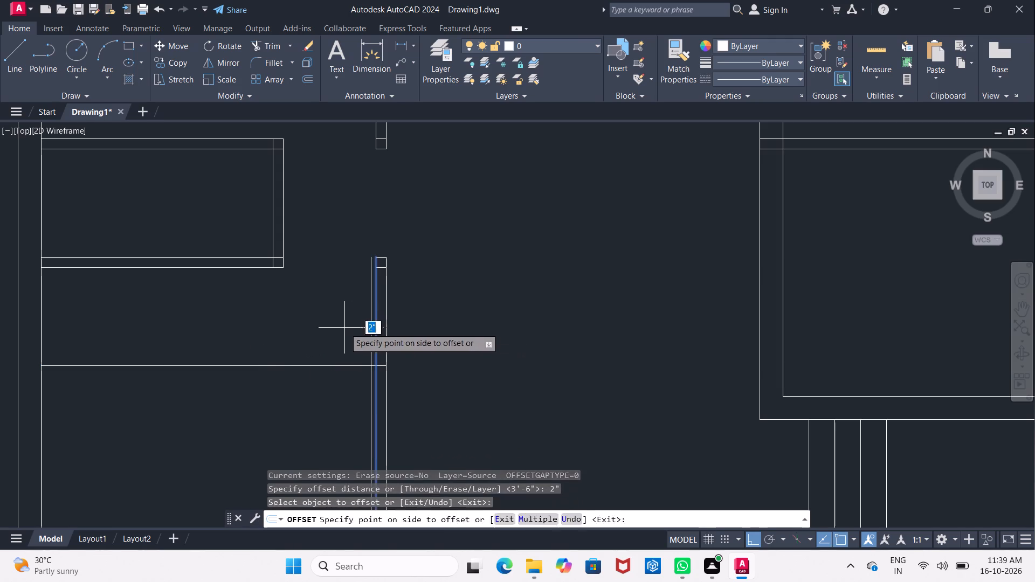
{"action": "left_click", "coordinate": [343, 327]}
{"action": "key", "text": "Escape"}
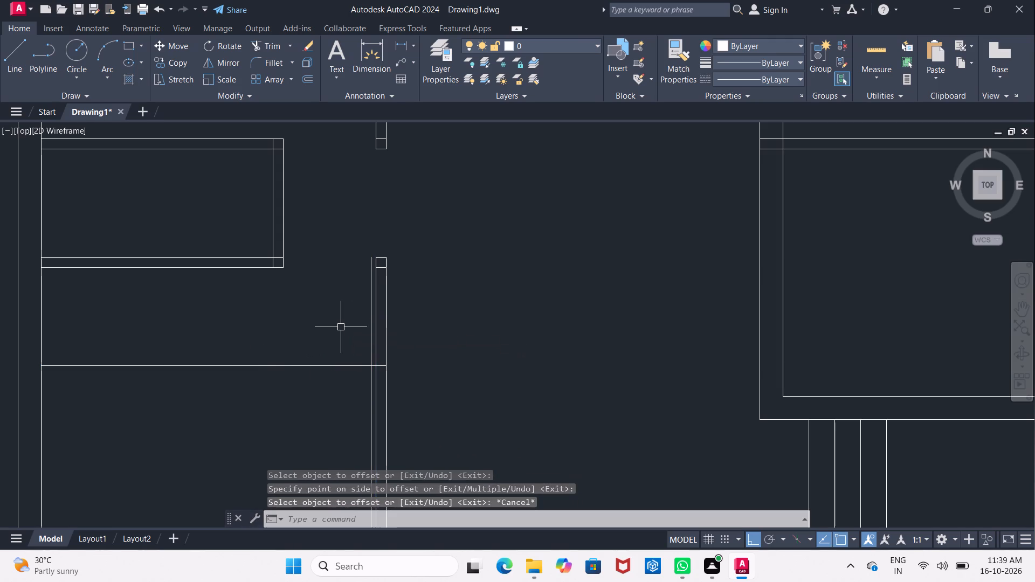
Extend both short horizontal lines at the lower partition's upper end to the new 2" offset line.
{"action": "type", "text": "EX"}
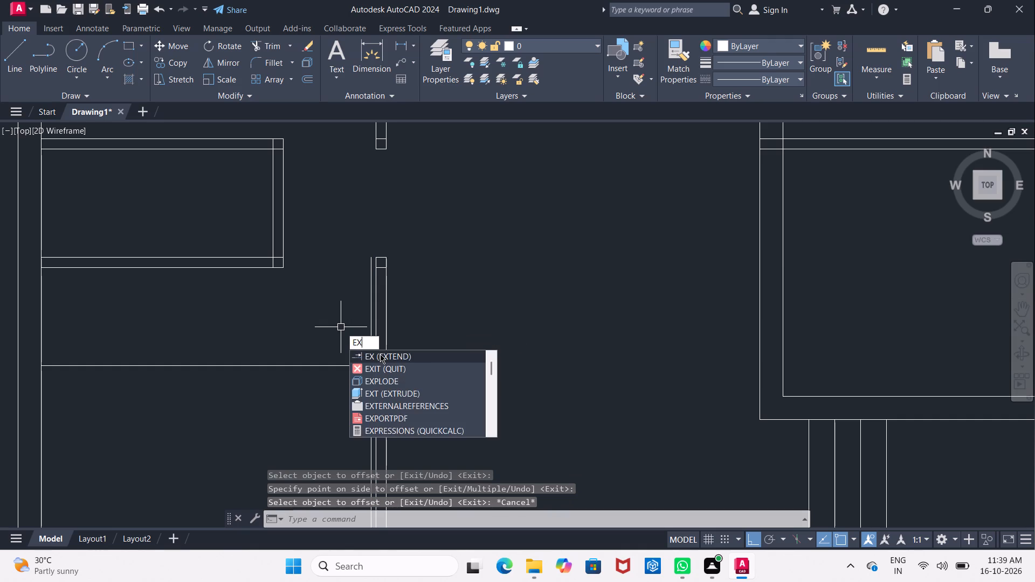
{"action": "left_click", "coordinate": [380, 354]}
{"action": "scroll", "coordinate": [385, 265], "scroll_direction": "up", "scroll_amount": 2}
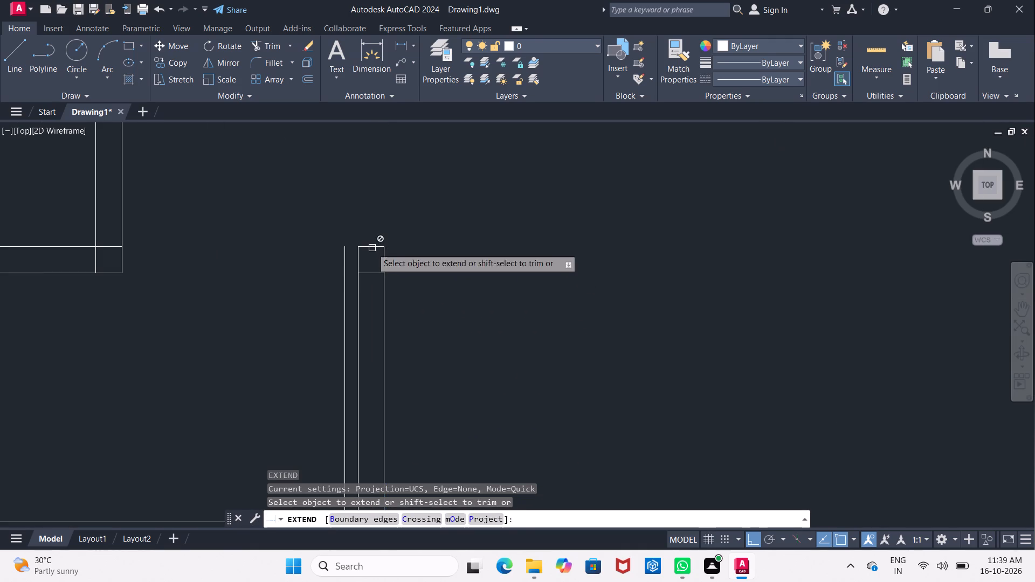
{"action": "left_click", "coordinate": [370, 247]}
{"action": "left_click", "coordinate": [365, 272]}
{"action": "middle_click_drag", "start_coordinate": [369, 310], "coordinate": [362, 283]}
{"action": "scroll", "coordinate": [362, 281], "scroll_direction": "down", "scroll_amount": 1}
{"action": "key", "text": "Escape"}
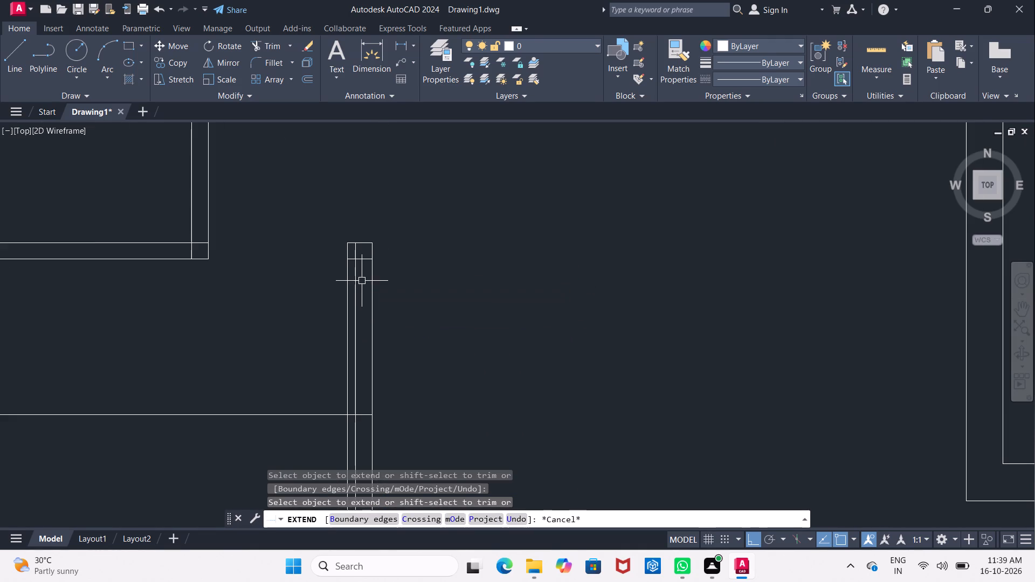
Trim the 2" offset line below the 3'6" guide line, and the guide line's piece between it and the partition.
{"action": "scroll", "coordinate": [362, 290], "scroll_direction": "down", "scroll_amount": 1}
{"action": "middle_click_drag", "start_coordinate": [362, 290], "coordinate": [356, 264]}
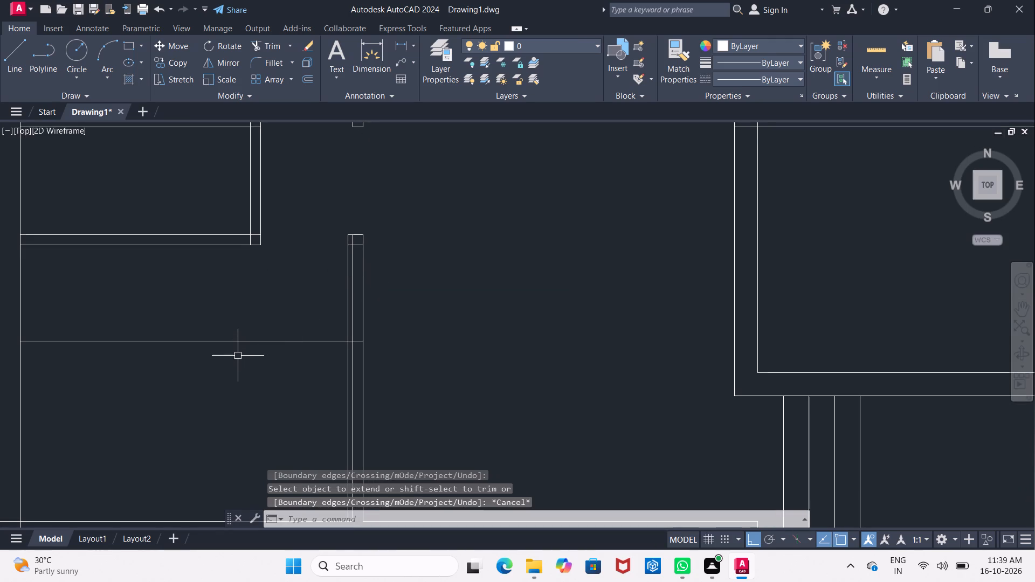
{"action": "key", "text": "t"}
{"action": "key", "text": "r"}
{"action": "left_click", "coordinate": [320, 385]}
{"action": "scroll", "coordinate": [325, 377], "scroll_direction": "up", "scroll_amount": 2}
{"action": "middle_click_drag", "start_coordinate": [325, 374], "coordinate": [249, 374]}
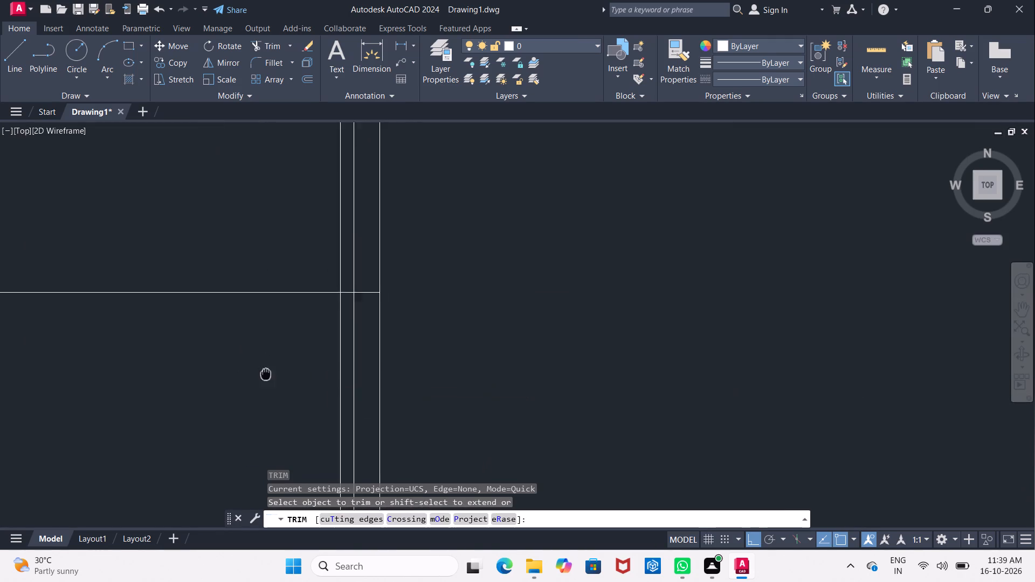
{"action": "middle_click_drag", "start_coordinate": [249, 374], "coordinate": [249, 374]}
{"action": "left_click", "coordinate": [303, 322]}
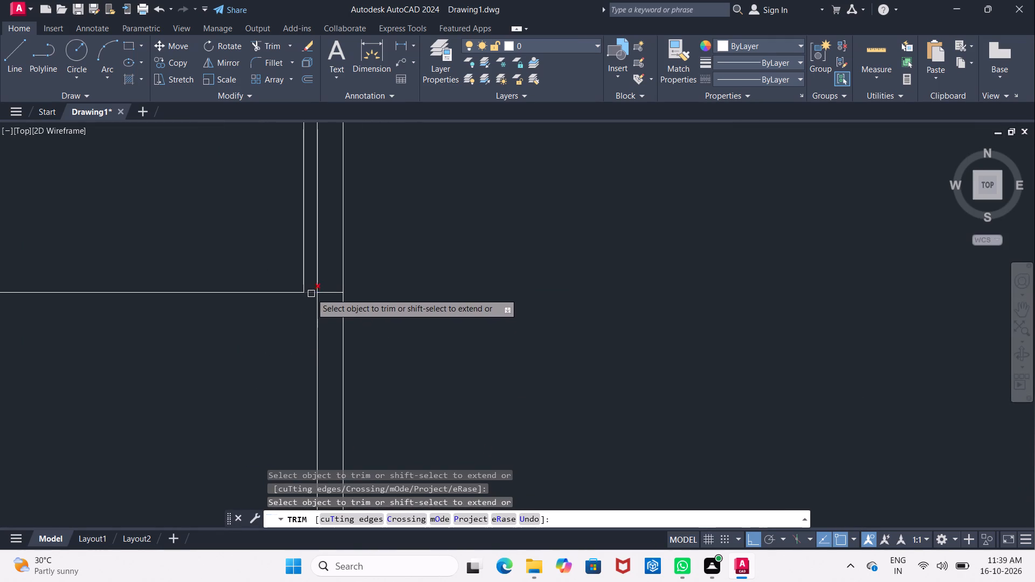
{"action": "left_click", "coordinate": [311, 293]}
Trim the inner vertical and lower horizontal line pieces at the lower partition's upper end, so the door leaf joins its cap.
{"action": "middle_click_drag", "start_coordinate": [289, 325], "coordinate": [288, 416]}
{"action": "scroll", "coordinate": [287, 378], "scroll_direction": "down", "scroll_amount": 1}
{"action": "scroll", "coordinate": [293, 231], "scroll_direction": "up", "scroll_amount": 2}
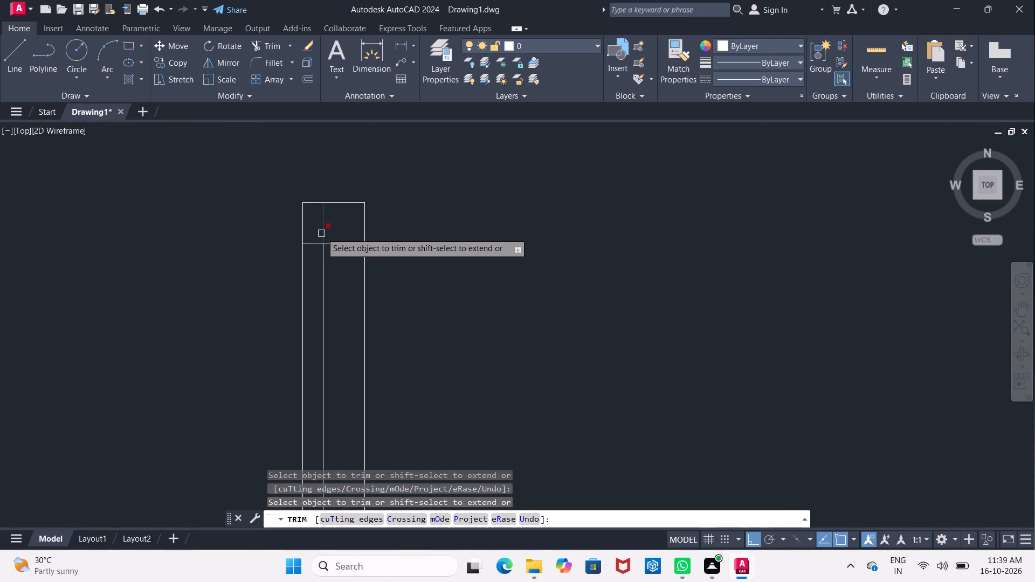
{"action": "left_click", "coordinate": [321, 230]}
{"action": "left_click", "coordinate": [321, 242]}
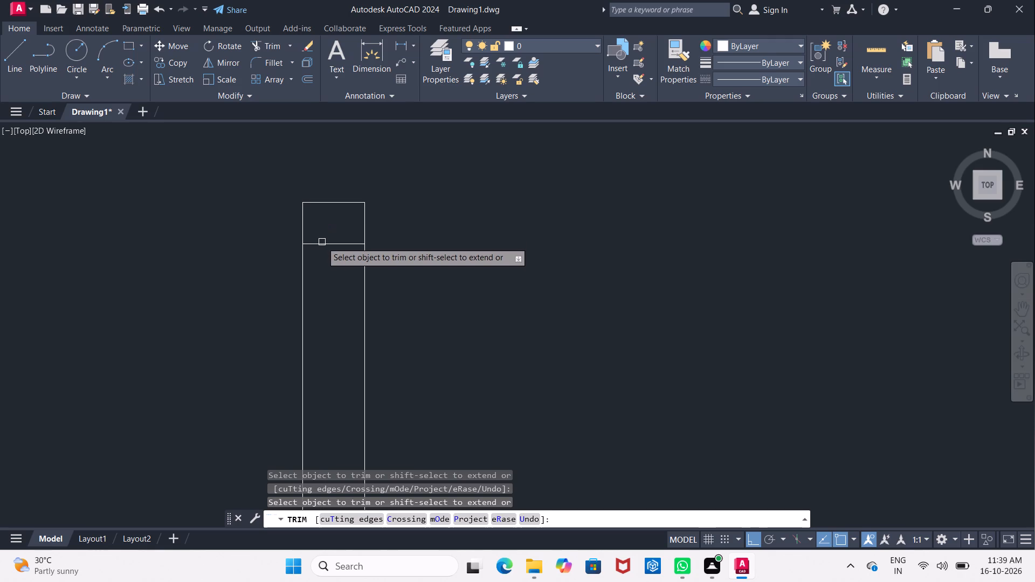
{"action": "key", "text": "ctrl+z"}
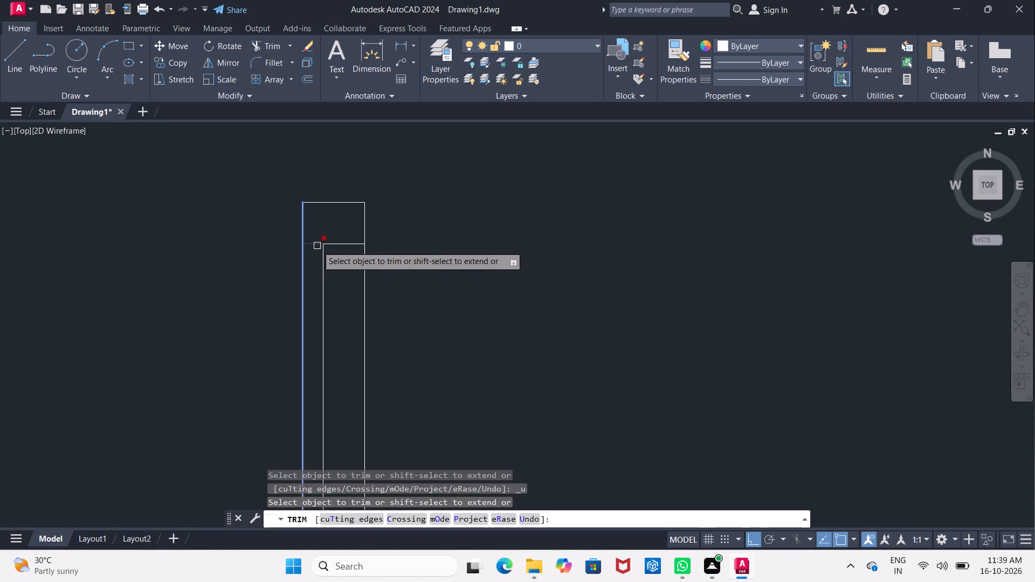
{"action": "left_click", "coordinate": [317, 246]}
Remove the rest of the 3'6" guide line, both inside the lower partition and across the room.
{"action": "scroll", "coordinate": [317, 246], "scroll_direction": "down", "scroll_amount": 3}
{"action": "middle_click_drag", "start_coordinate": [363, 320], "coordinate": [362, 291]}
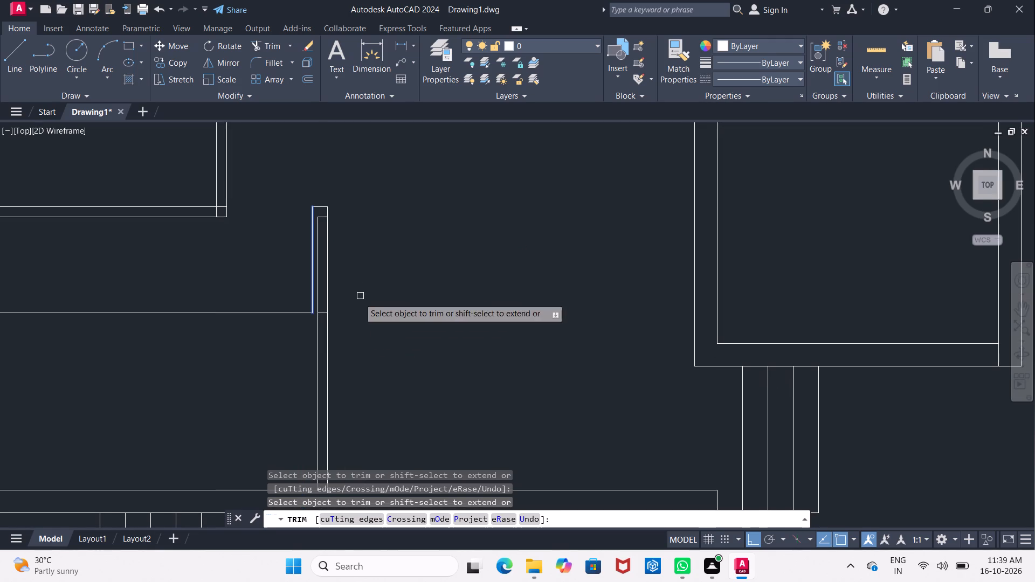
{"action": "scroll", "coordinate": [316, 323], "scroll_direction": "up", "scroll_amount": 1}
{"action": "left_click", "coordinate": [328, 306]}
{"action": "middle_click_drag", "start_coordinate": [301, 330], "coordinate": [299, 334]}
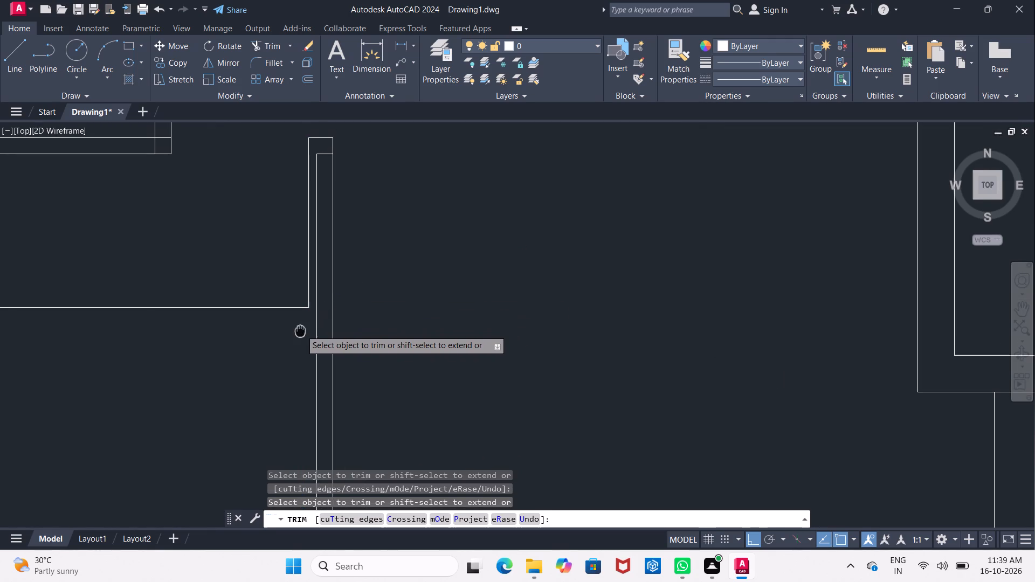
{"action": "middle_click_drag", "start_coordinate": [299, 334], "coordinate": [280, 398]}
{"action": "left_click", "coordinate": [238, 372]}
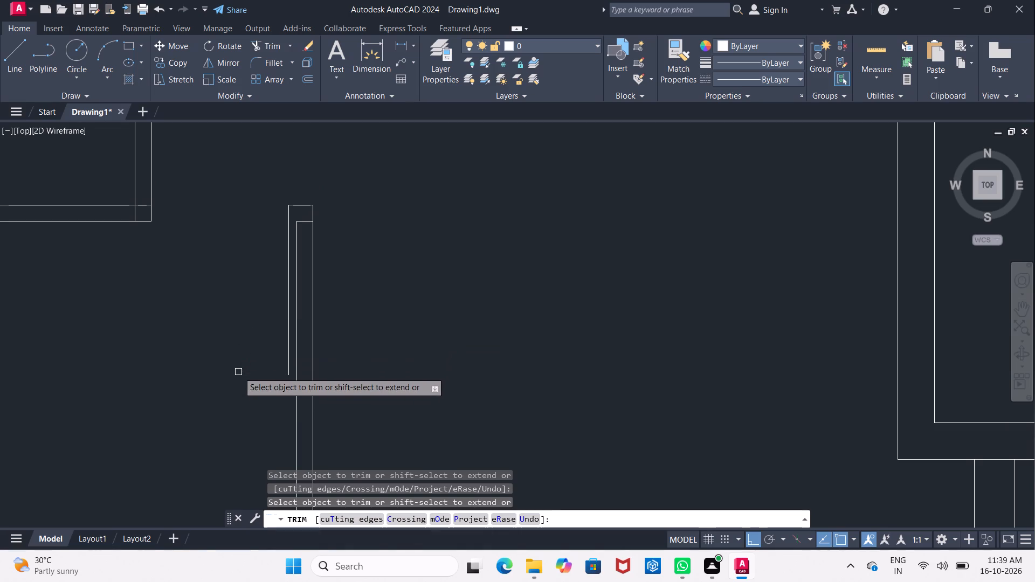
{"action": "middle_click_drag", "start_coordinate": [237, 285], "coordinate": [244, 433]}
{"action": "middle_click_drag", "start_coordinate": [225, 343], "coordinate": [340, 319]}
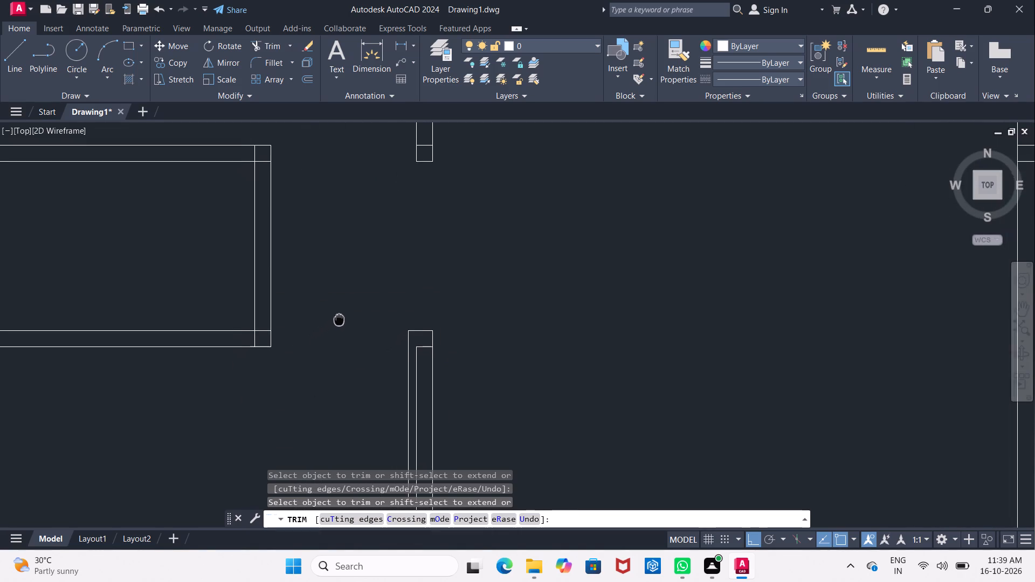
{"action": "middle_click_drag", "start_coordinate": [340, 319], "coordinate": [316, 258]}
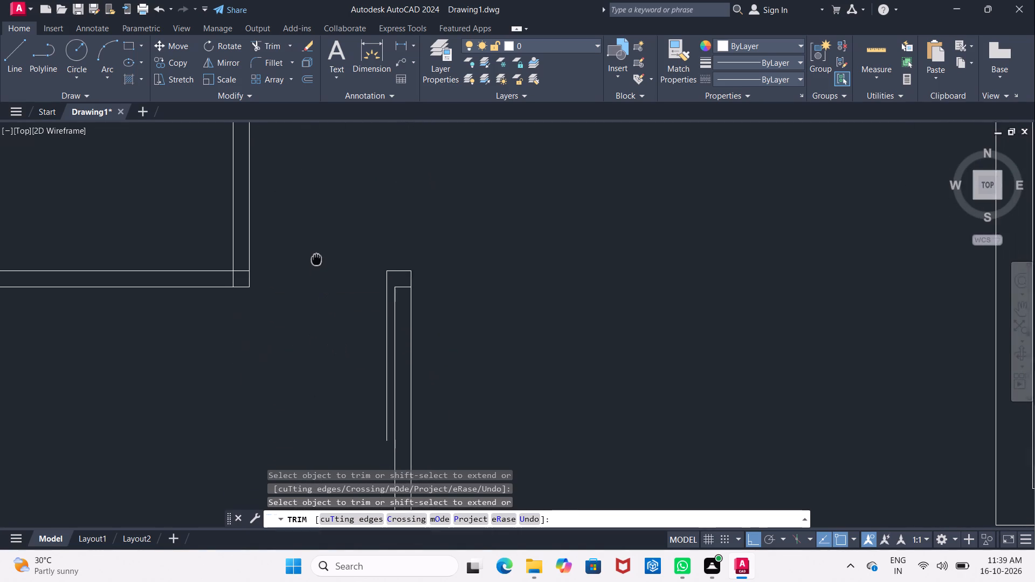
{"action": "middle_click_drag", "start_coordinate": [316, 258], "coordinate": [309, 217]}
{"action": "key", "text": "Escape"}
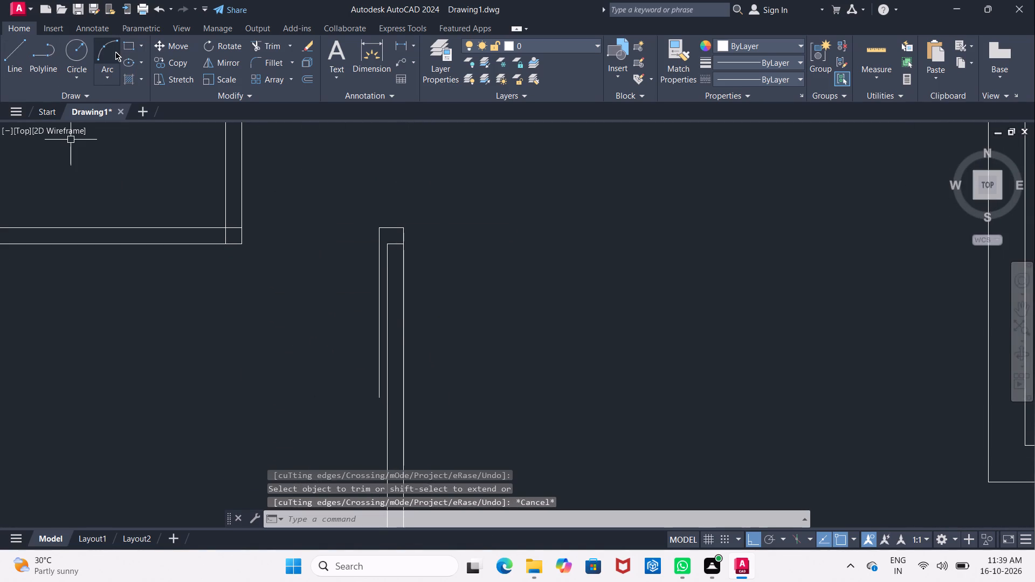
Draw a Start, End, Direction door-swing arc from the small left room's lower outer corner to the door leaf's lower end.
{"action": "left_click", "coordinate": [107, 85]}
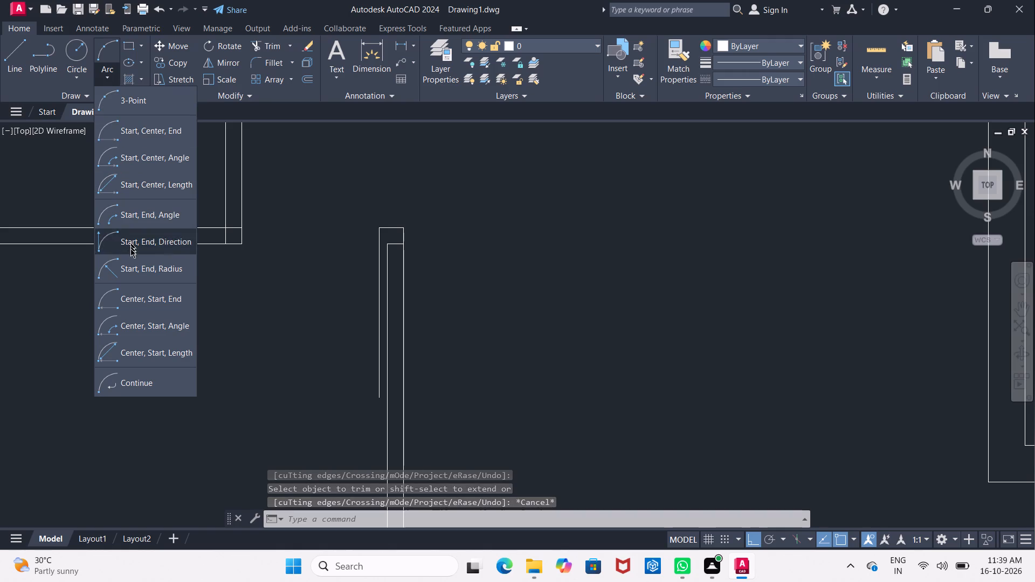
{"action": "left_click", "coordinate": [146, 240]}
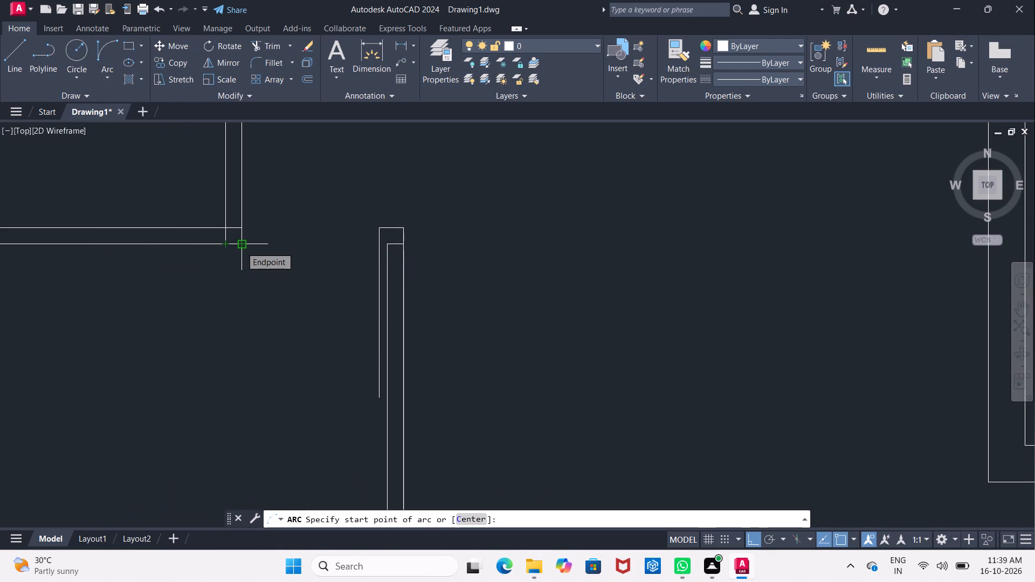
{"action": "left_click", "coordinate": [241, 247]}
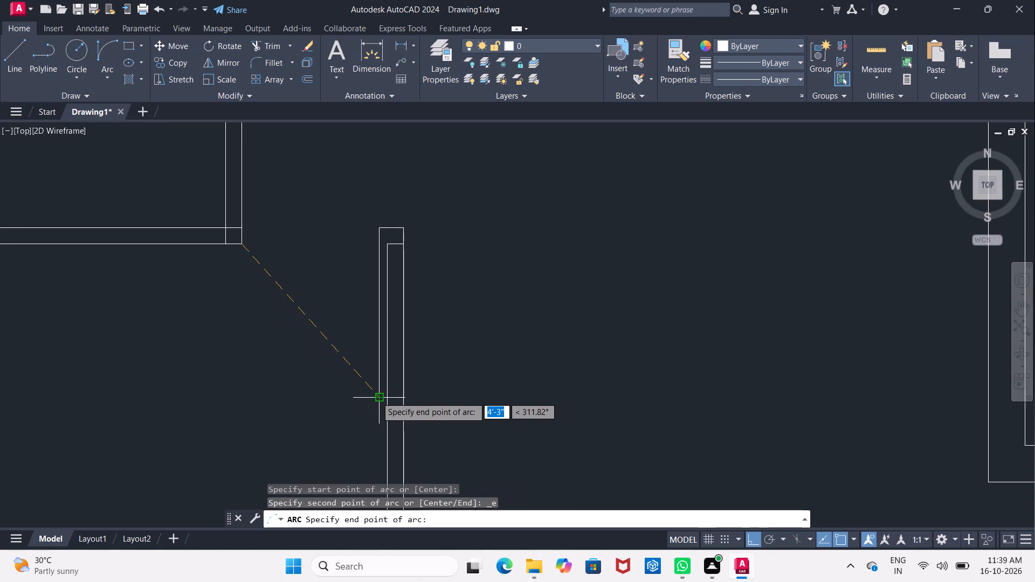
{"action": "left_click", "coordinate": [376, 397]}
{"action": "left_click", "coordinate": [296, 400]}
Offset the lower line of the small left room's top partition 3'6" upward.
{"action": "scroll", "coordinate": [296, 400], "scroll_direction": "down", "scroll_amount": 2}
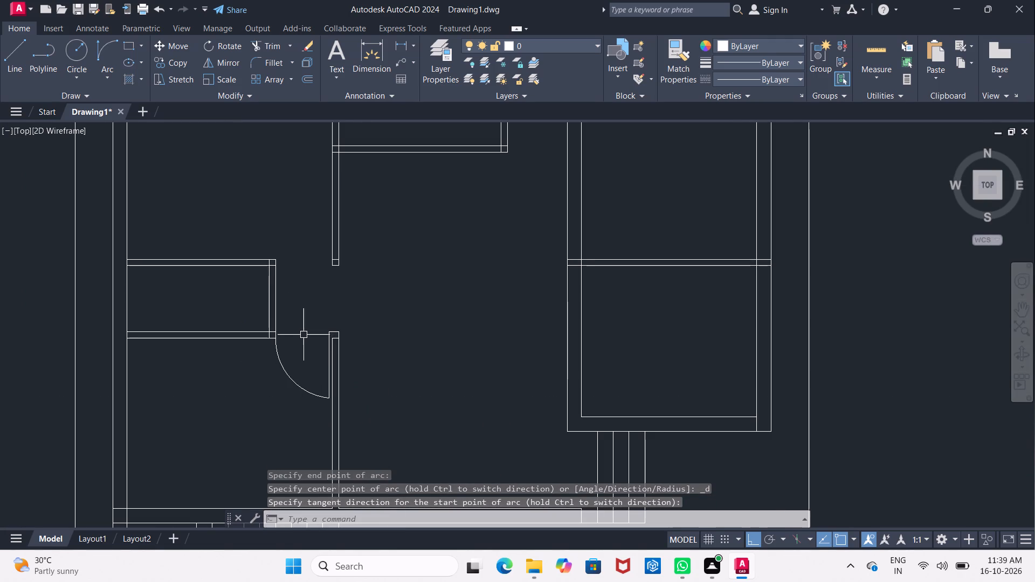
{"action": "scroll", "coordinate": [287, 332], "scroll_direction": "up", "scroll_amount": 1}
{"action": "middle_click_drag", "start_coordinate": [287, 332], "coordinate": [267, 361]}
{"action": "middle_click_drag", "start_coordinate": [270, 320], "coordinate": [260, 344]}
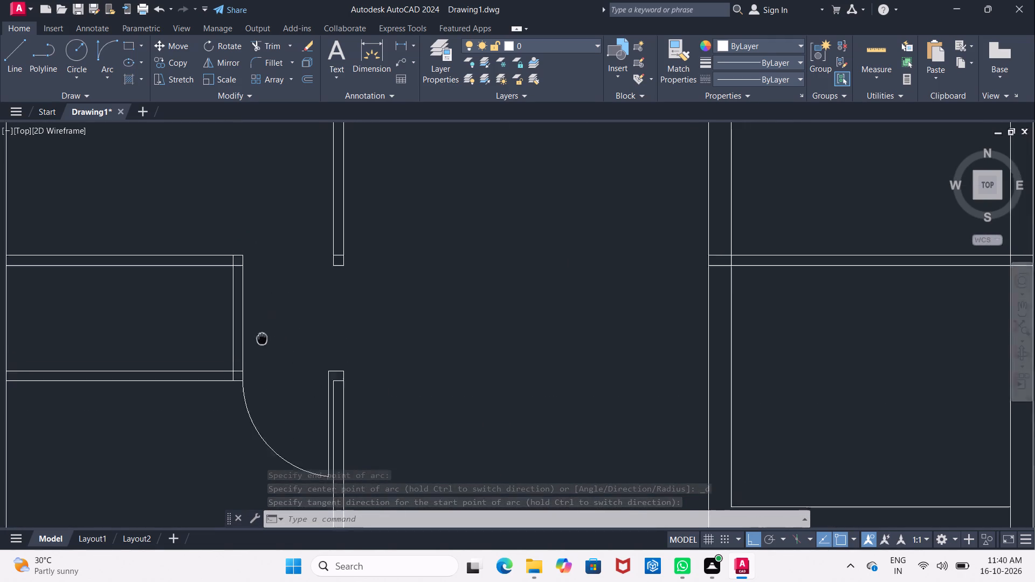
{"action": "middle_click_drag", "start_coordinate": [260, 344], "coordinate": [255, 358]}
{"action": "key", "text": "Escape"}
{"action": "key", "text": "o"}
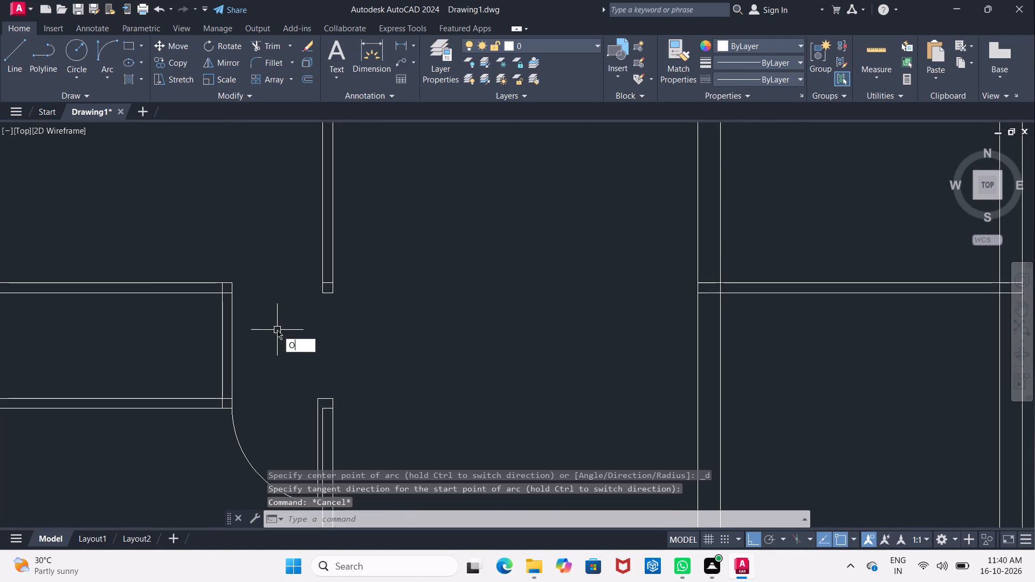
{"action": "key", "text": "Return"}
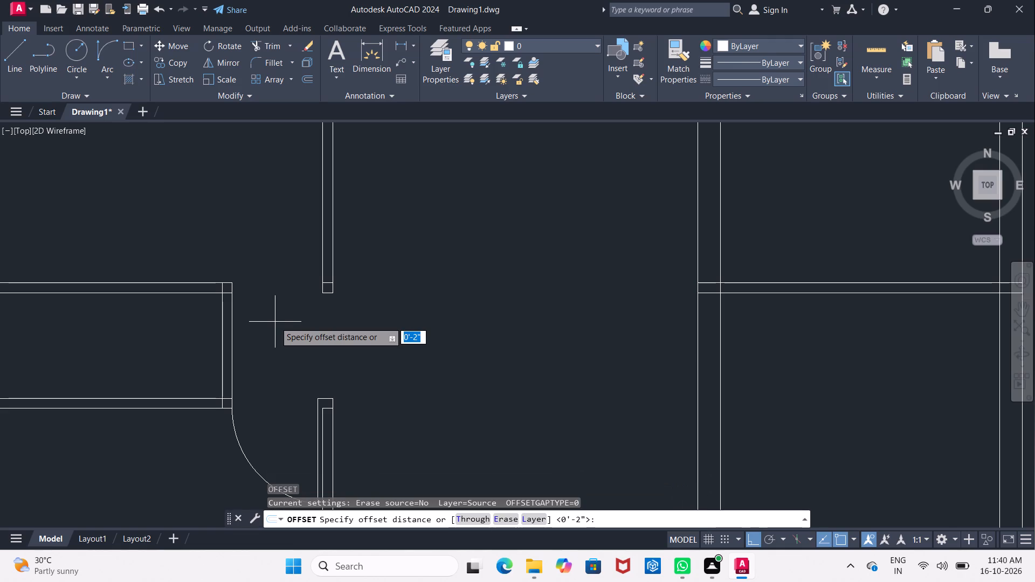
{"action": "type", "text": "3'6"}
{"action": "key", "text": "shift+quotedbl"}
{"action": "key", "text": "Return"}
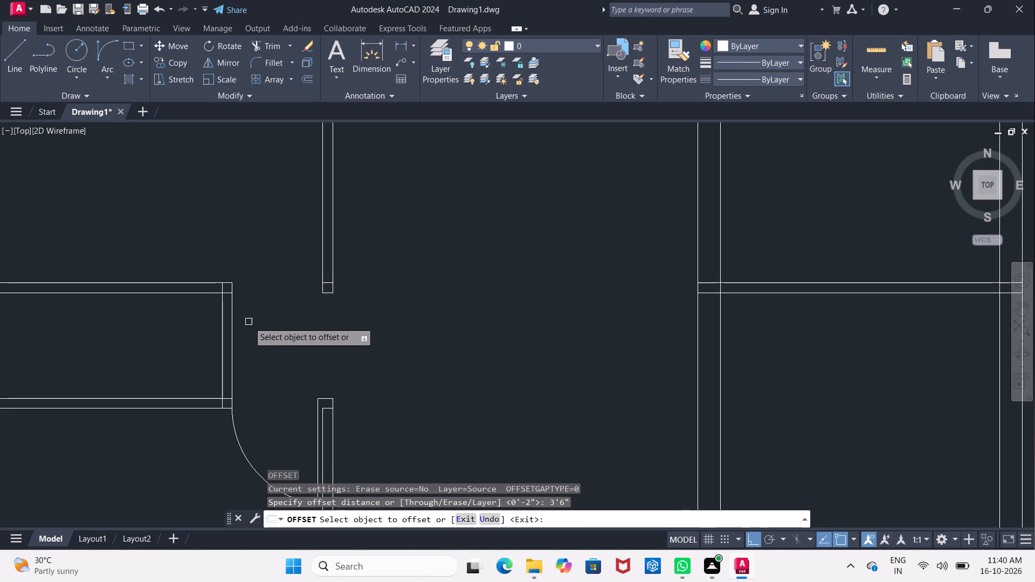
{"action": "left_click", "coordinate": [170, 292]}
{"action": "left_click", "coordinate": [192, 190]}
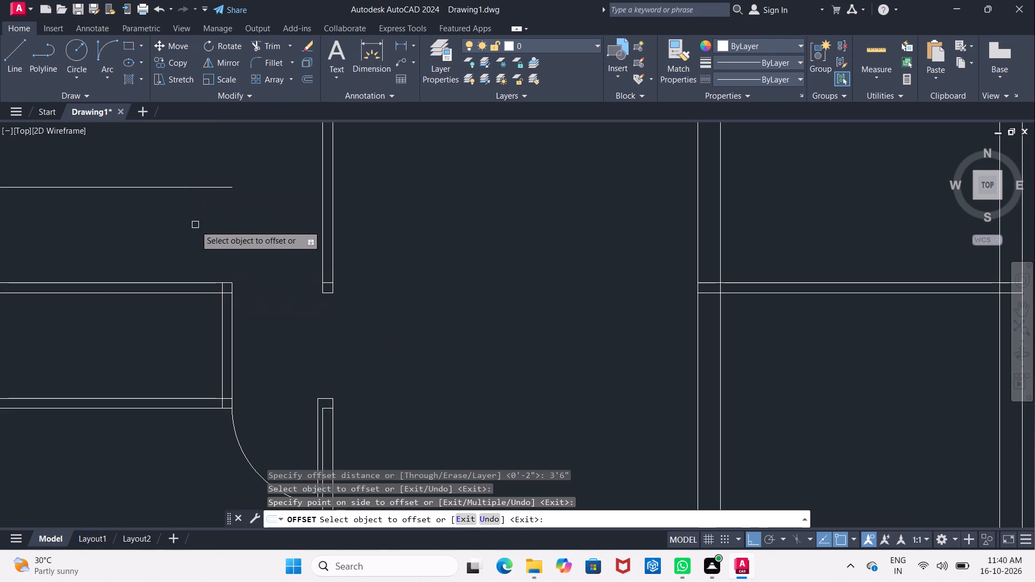
{"action": "key", "text": "Escape"}
Extend the new 3'6" offset line across the upper vertical partition to its far line.
{"action": "type", "text": "EX"}
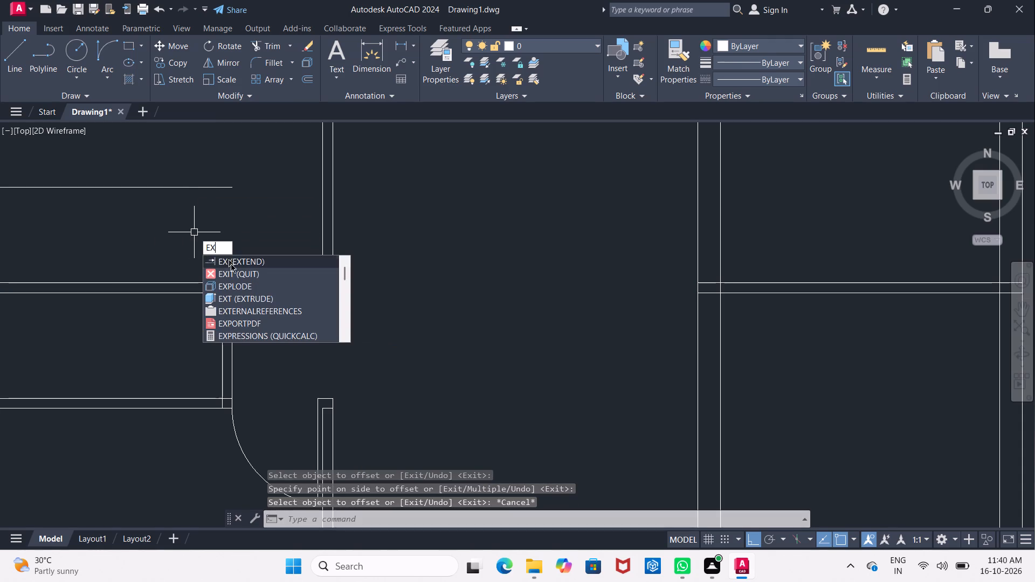
{"action": "left_click", "coordinate": [232, 262]}
{"action": "double_click", "coordinate": [205, 186]}
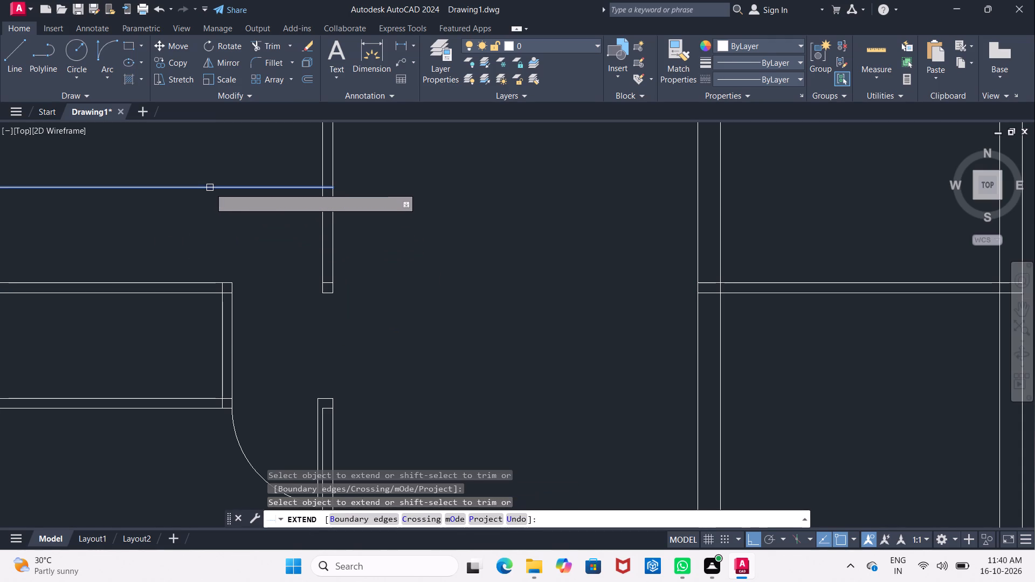
{"action": "left_click", "coordinate": [213, 189]}
{"action": "key", "text": "Escape"}
Offset the left line of the upper vertical partition 2" to the left.
{"action": "middle_click_drag", "start_coordinate": [245, 257], "coordinate": [245, 254]}
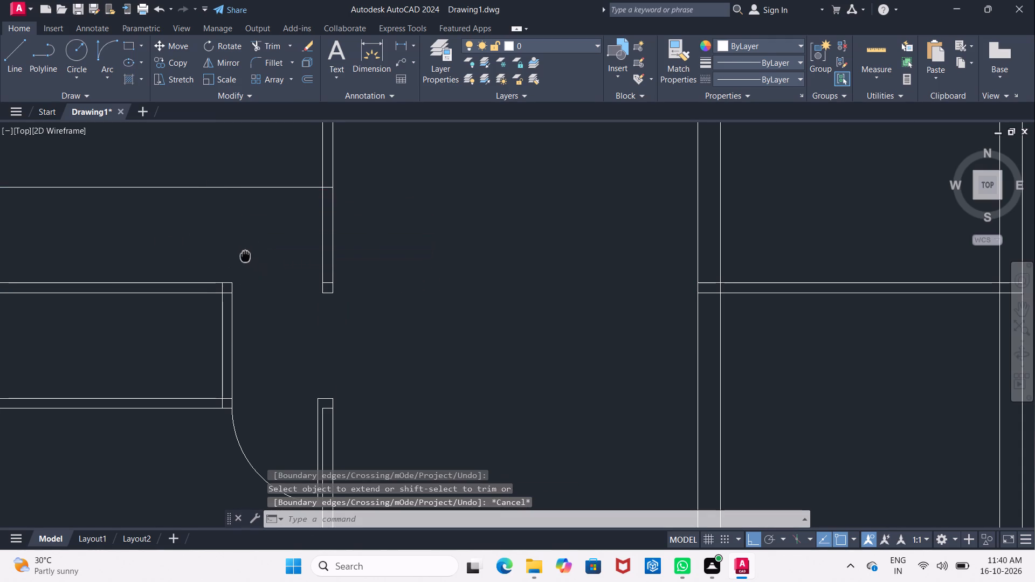
{"action": "middle_click_drag", "start_coordinate": [245, 254], "coordinate": [250, 240]}
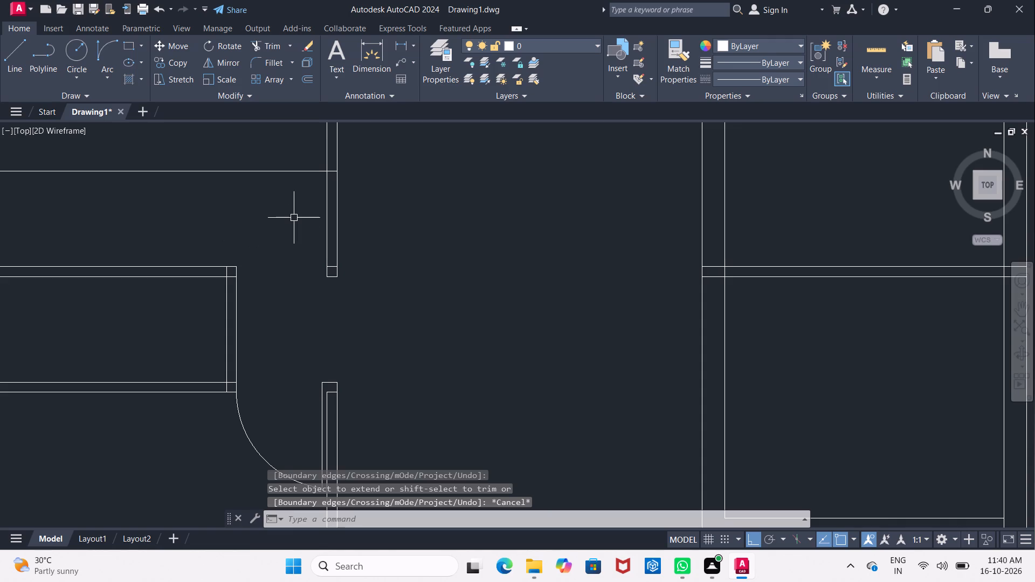
{"action": "key", "text": "Escape"}
{"action": "key", "text": "o"}
{"action": "key", "text": "Return"}
{"action": "type", "text": "2\""}
{"action": "key", "text": "Return"}
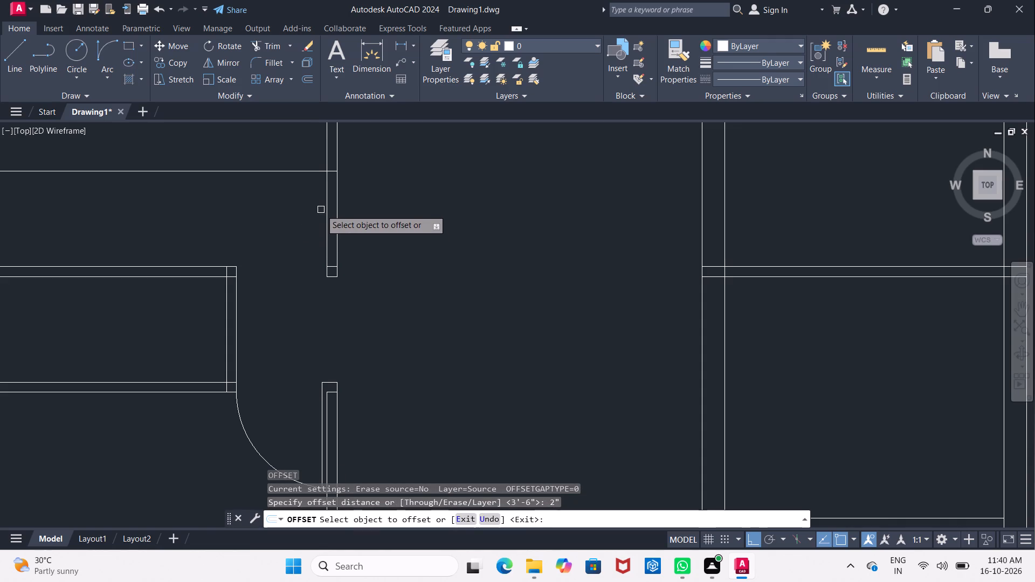
{"action": "left_click", "coordinate": [328, 221]}
{"action": "left_click", "coordinate": [301, 226]}
{"action": "key", "text": "Escape"}
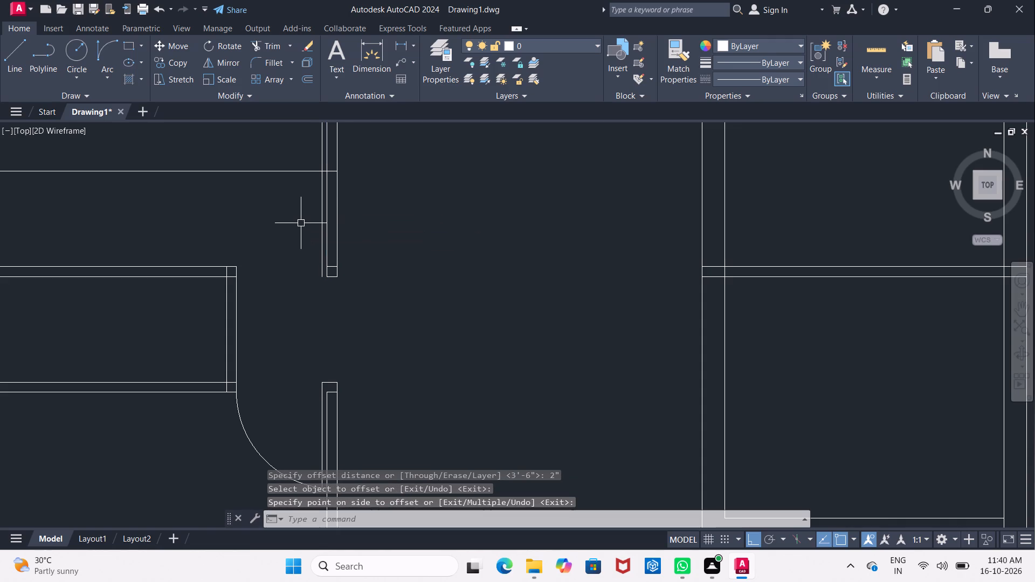
Trim the new door-leaf line above the 3'6" offset line and remove that line's excess outside the upper vertical partition.
{"action": "type", "text": "TR"}
{"action": "left_click", "coordinate": [319, 248]}
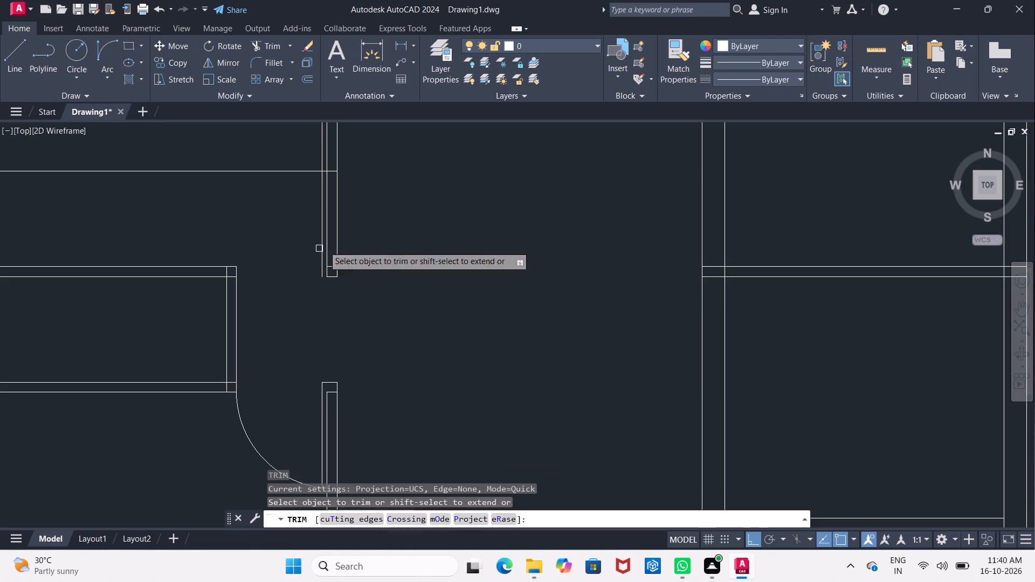
{"action": "scroll", "coordinate": [336, 162], "scroll_direction": "up", "scroll_amount": 2}
{"action": "left_click", "coordinate": [295, 173]}
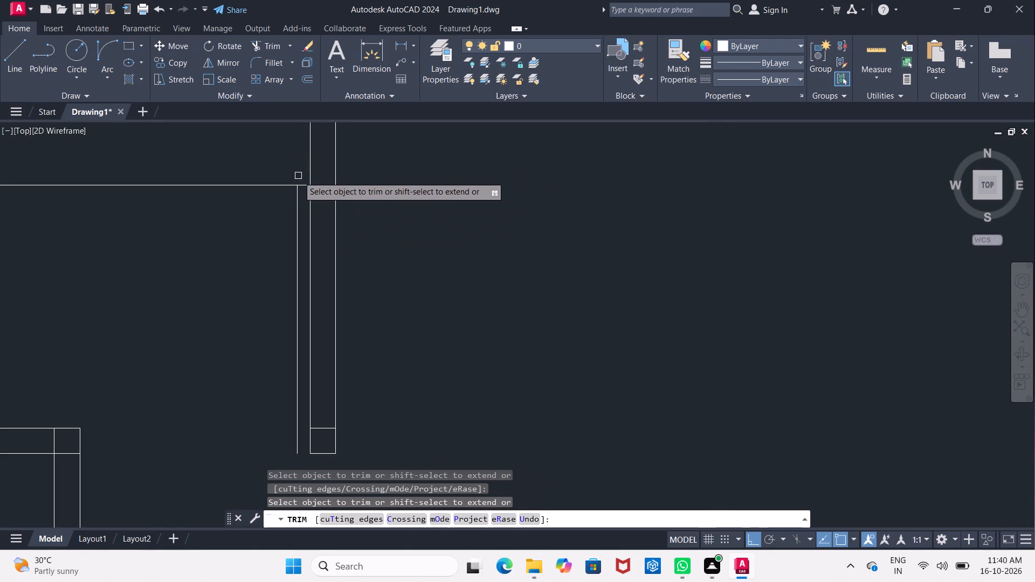
{"action": "left_click", "coordinate": [300, 184]}
{"action": "key", "text": "ctrl+z"}
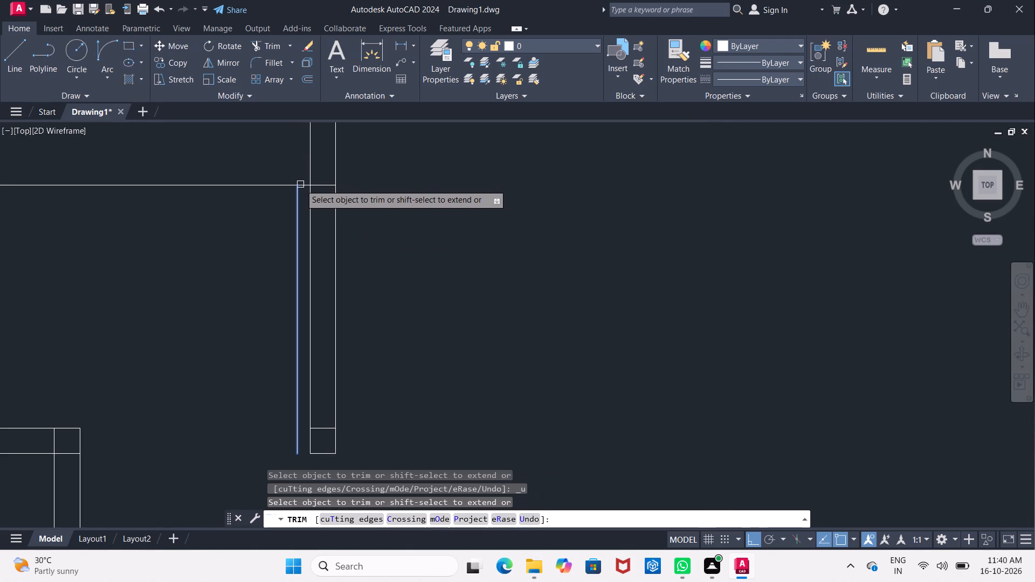
{"action": "left_click", "coordinate": [306, 184]}
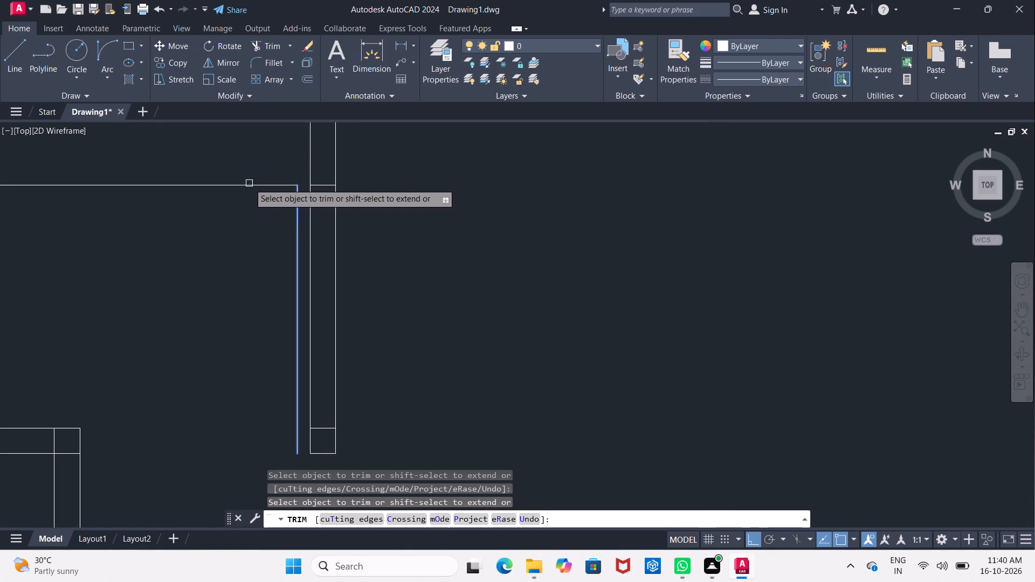
{"action": "left_click", "coordinate": [249, 184]}
{"action": "scroll", "coordinate": [249, 184], "scroll_direction": "down", "scroll_amount": 2}
{"action": "key", "text": "Escape"}
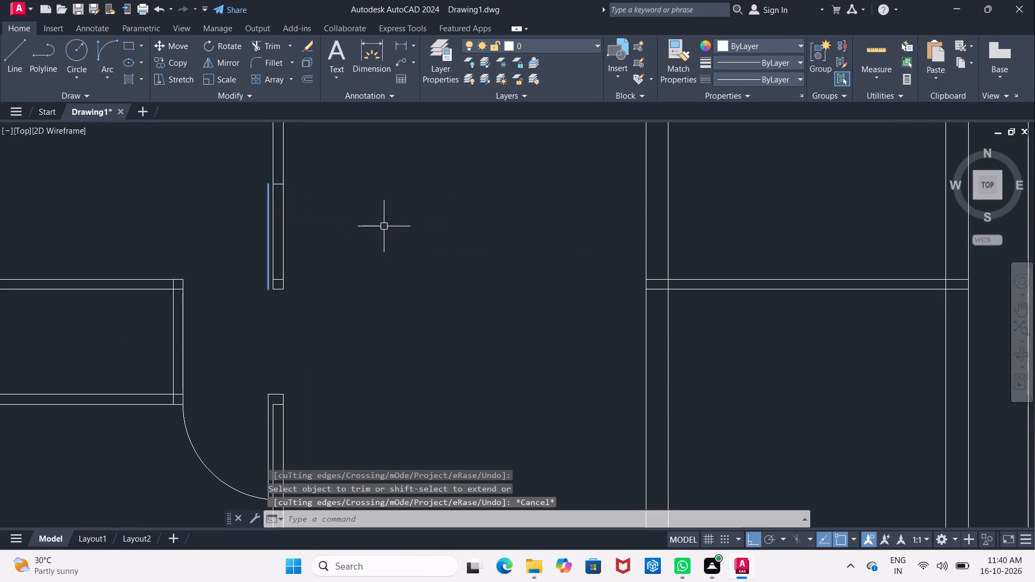
{"action": "key", "text": "Escape"}
{"action": "key", "text": "Escape"}
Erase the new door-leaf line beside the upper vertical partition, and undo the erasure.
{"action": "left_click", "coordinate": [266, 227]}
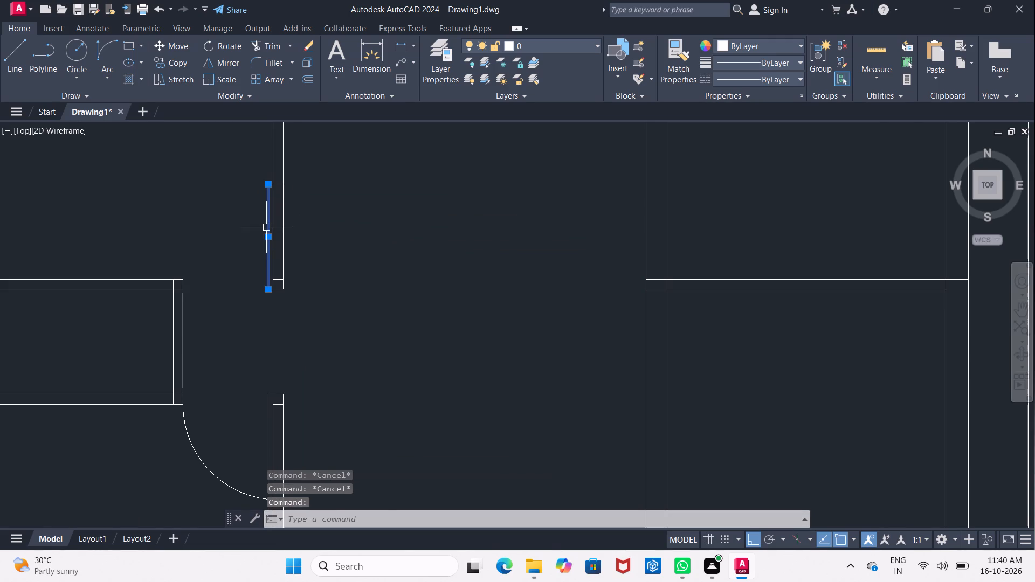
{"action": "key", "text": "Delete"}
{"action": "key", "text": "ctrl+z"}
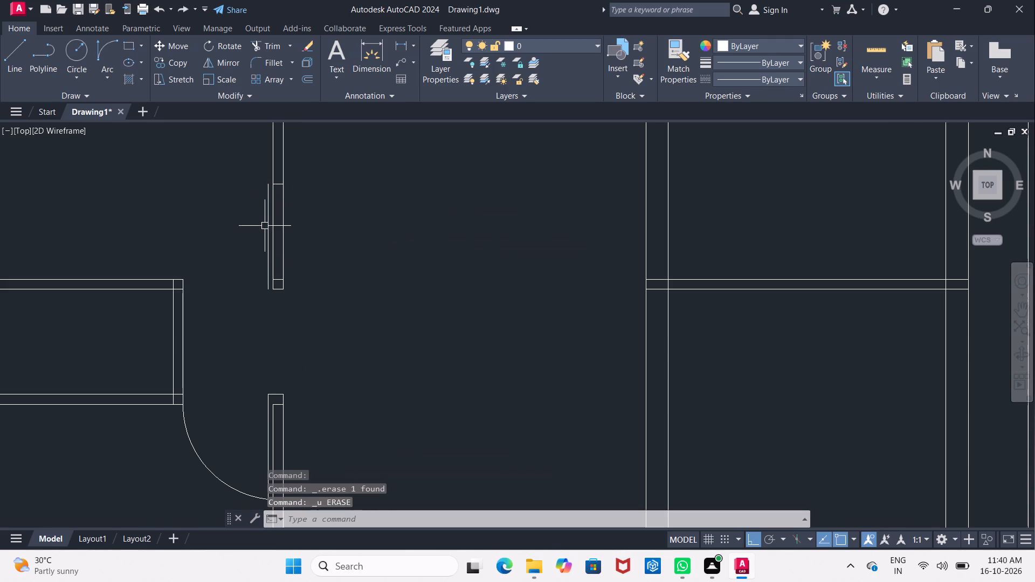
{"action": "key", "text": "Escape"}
Extend both short horizontal lines at the upper vertical partition's lower end to the door-leaf line.
{"action": "type", "text": "EX"}
{"action": "left_click", "coordinate": [365, 302]}
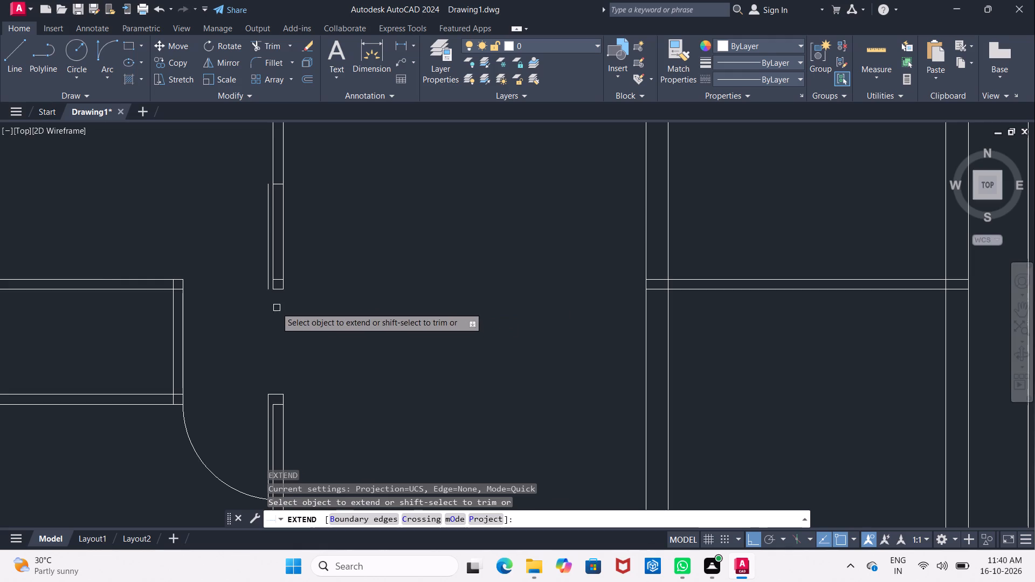
{"action": "scroll", "coordinate": [274, 300], "scroll_direction": "up", "scroll_amount": 2}
{"action": "left_click", "coordinate": [277, 249]}
{"action": "left_click", "coordinate": [278, 273]}
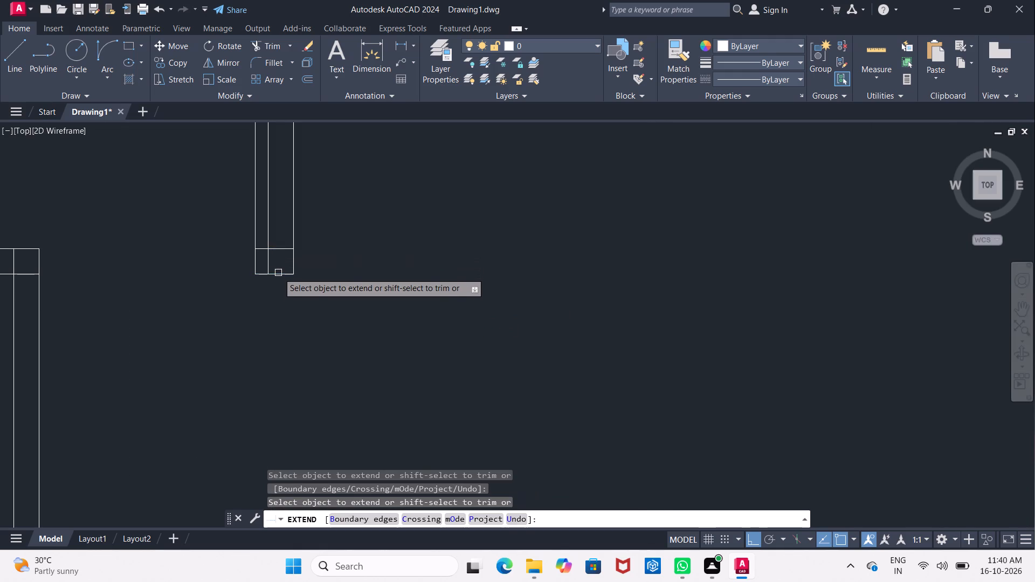
{"action": "key", "text": "Escape"}
Trim the overlapping inner segments at the lower end of the upper vertical partition, leaving the door leaf joined to it.
{"action": "type", "text": "TR"}
{"action": "left_click", "coordinate": [305, 279]}
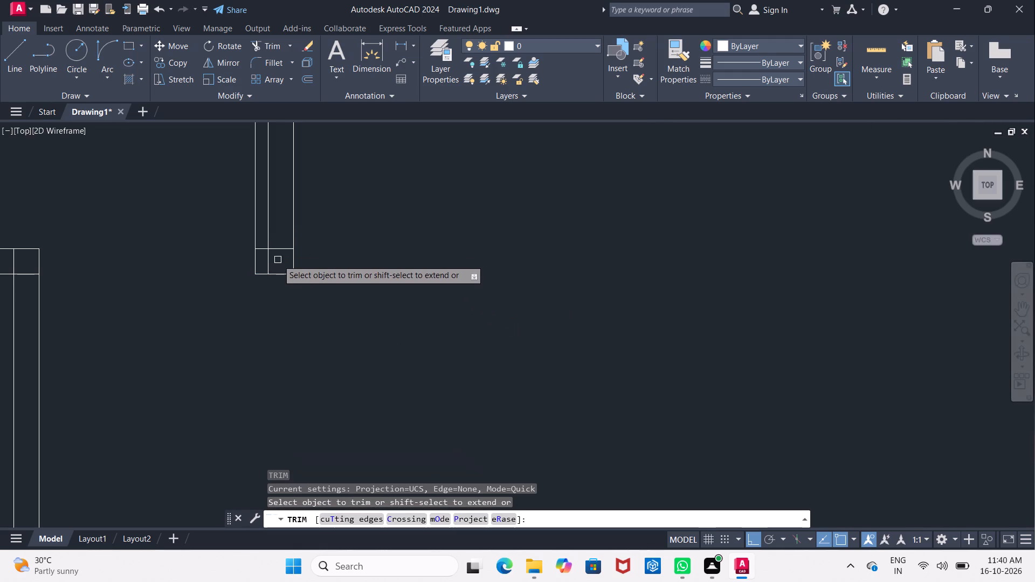
{"action": "left_click", "coordinate": [267, 260]}
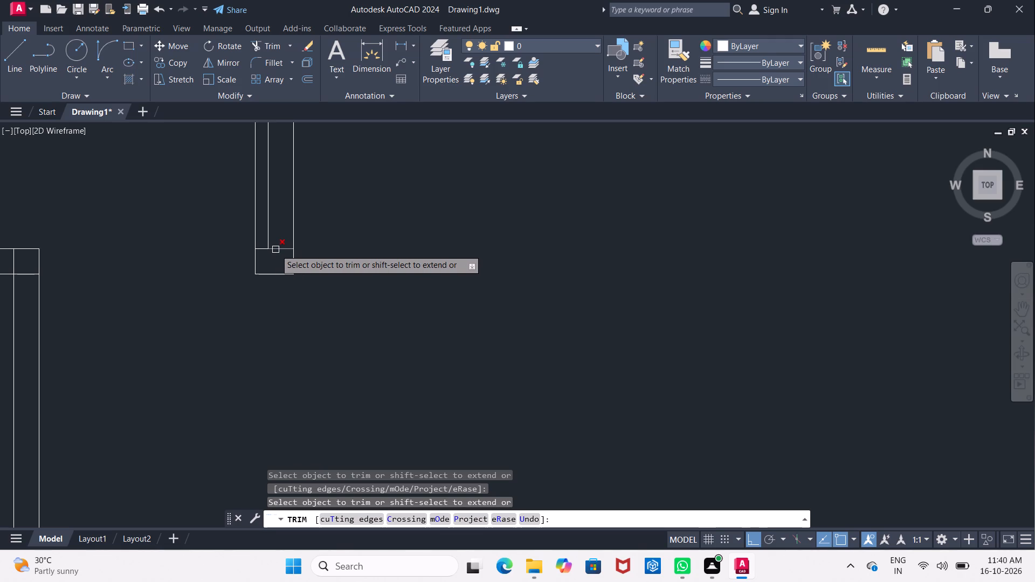
{"action": "scroll", "coordinate": [263, 248], "scroll_direction": "down", "scroll_amount": 1}
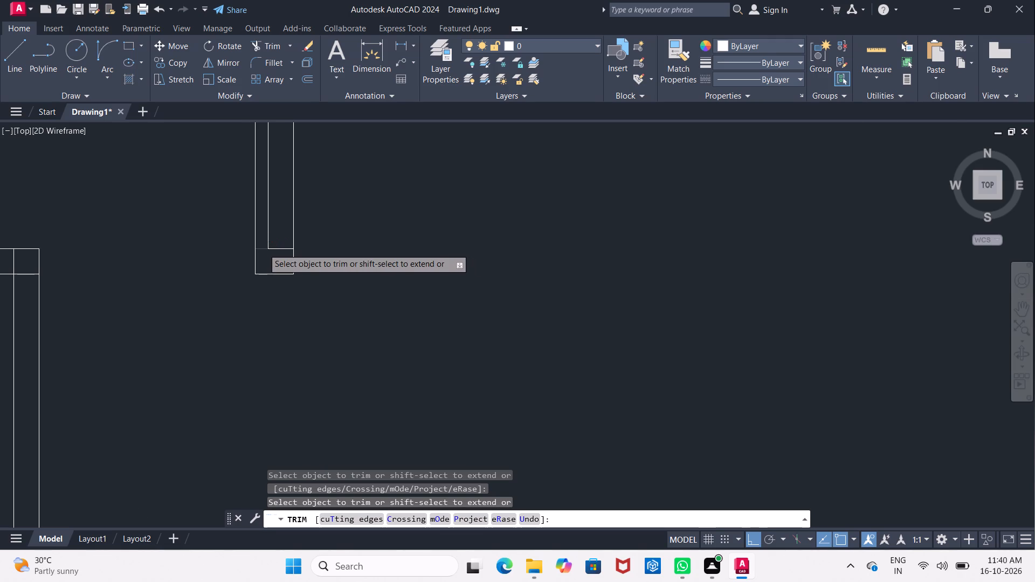
{"action": "scroll", "coordinate": [263, 248], "scroll_direction": "down", "scroll_amount": 1}
{"action": "scroll", "coordinate": [265, 247], "scroll_direction": "up", "scroll_amount": 1}
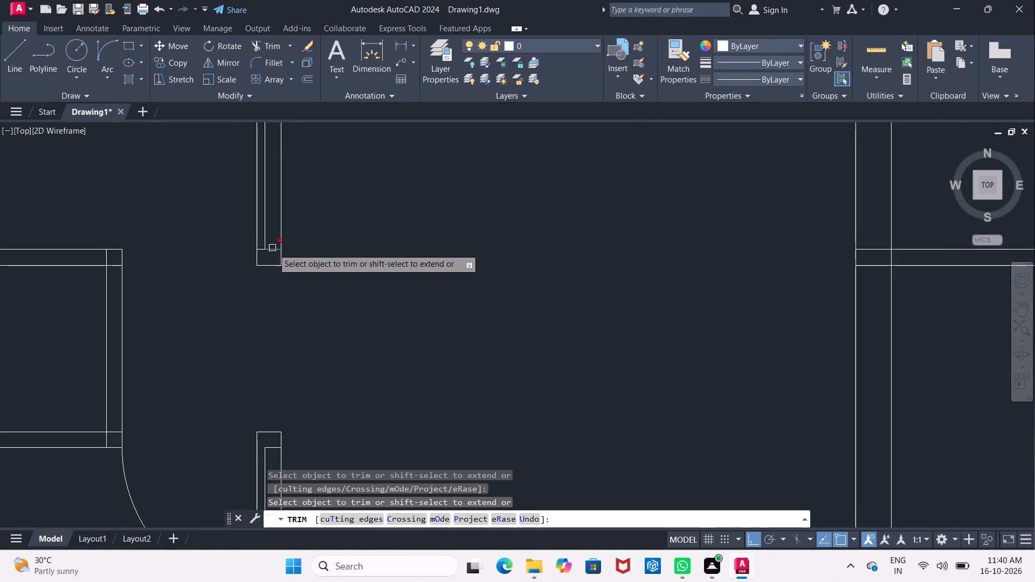
{"action": "scroll", "coordinate": [274, 248], "scroll_direction": "up", "scroll_amount": 2}
{"action": "scroll", "coordinate": [272, 252], "scroll_direction": "down", "scroll_amount": 3}
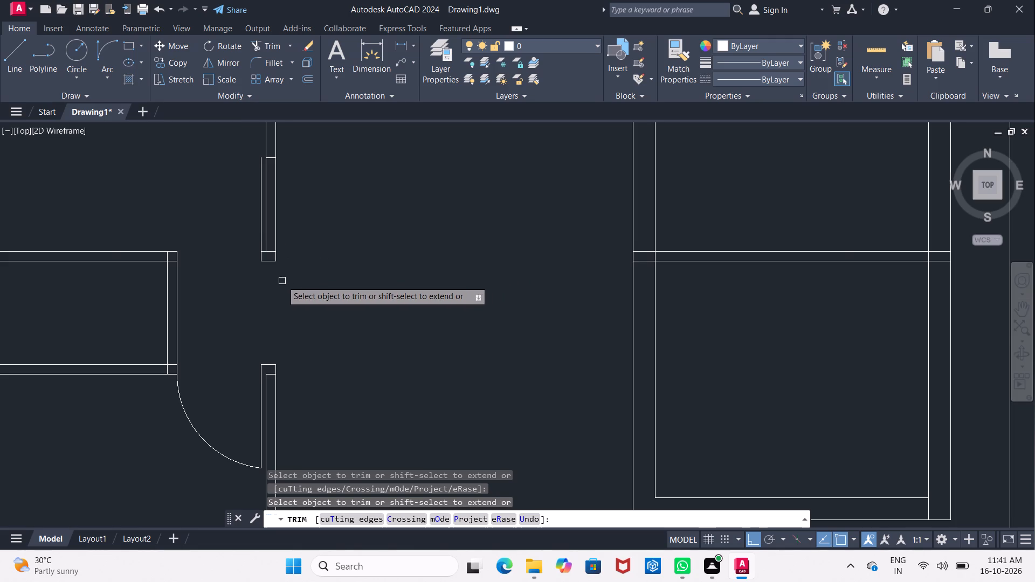
{"action": "scroll", "coordinate": [271, 276], "scroll_direction": "up", "scroll_amount": 3}
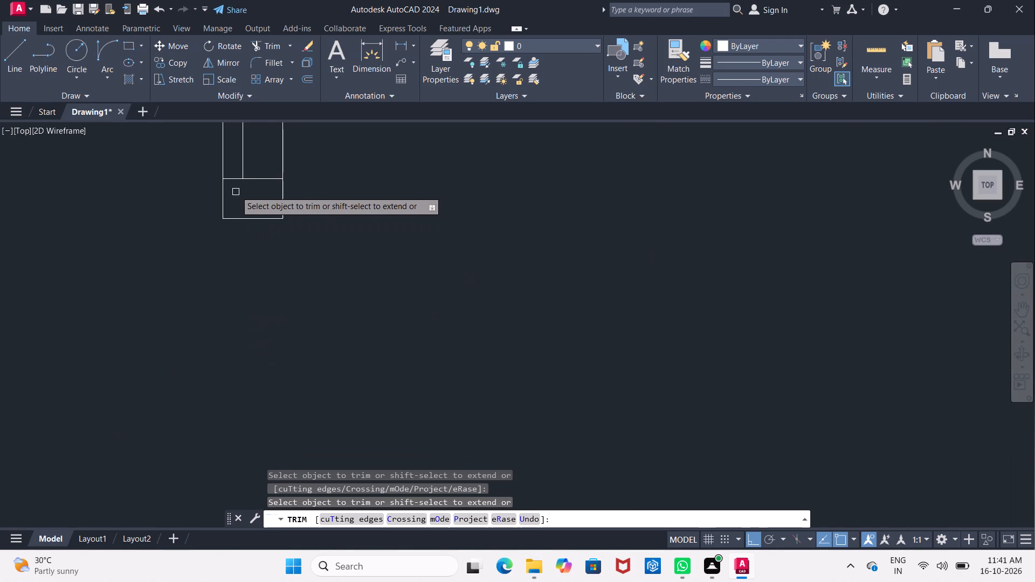
{"action": "left_click", "coordinate": [256, 179]}
{"action": "scroll", "coordinate": [256, 179], "scroll_direction": "down", "scroll_amount": 2}
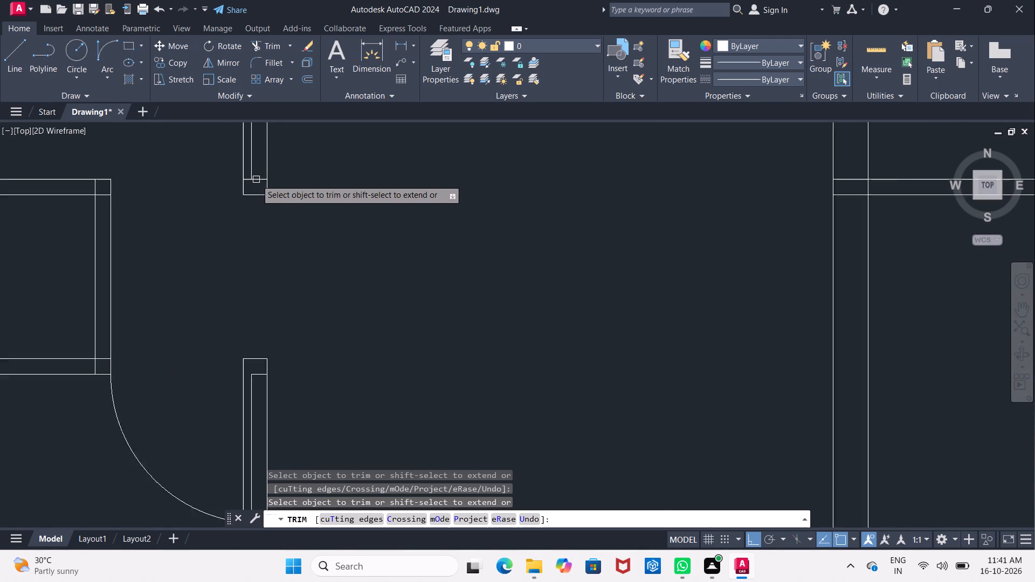
{"action": "scroll", "coordinate": [256, 179], "scroll_direction": "down", "scroll_amount": 1}
{"action": "scroll", "coordinate": [256, 179], "scroll_direction": "up", "scroll_amount": 3}
{"action": "left_click", "coordinate": [256, 179]}
{"action": "scroll", "coordinate": [256, 179], "scroll_direction": "down", "scroll_amount": 3}
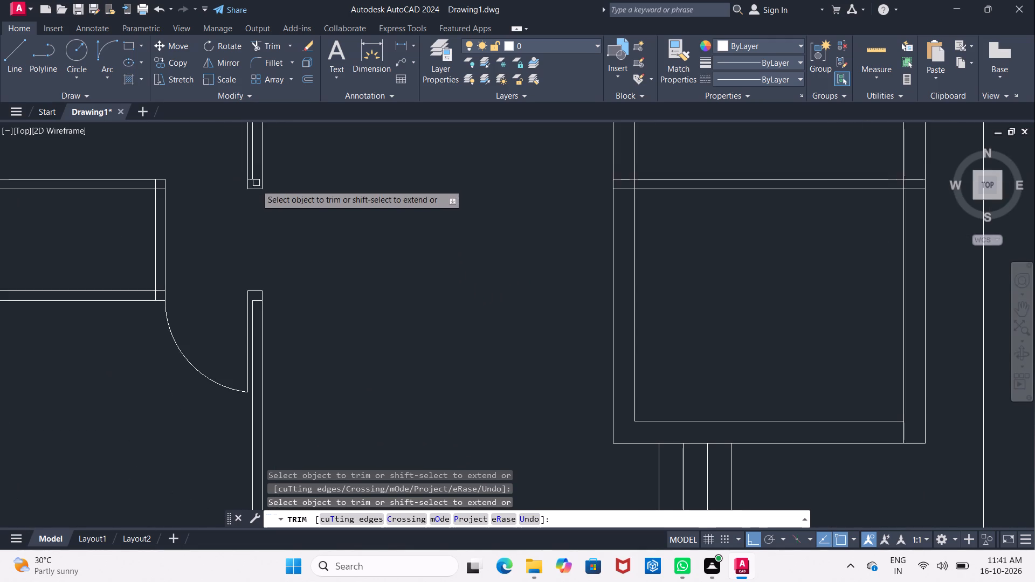
Trim the leftover piece of the 3'6" offset line crossing the upper vertical partition at the door leaf's top.
{"action": "middle_click_drag", "start_coordinate": [256, 223], "coordinate": [319, 308]}
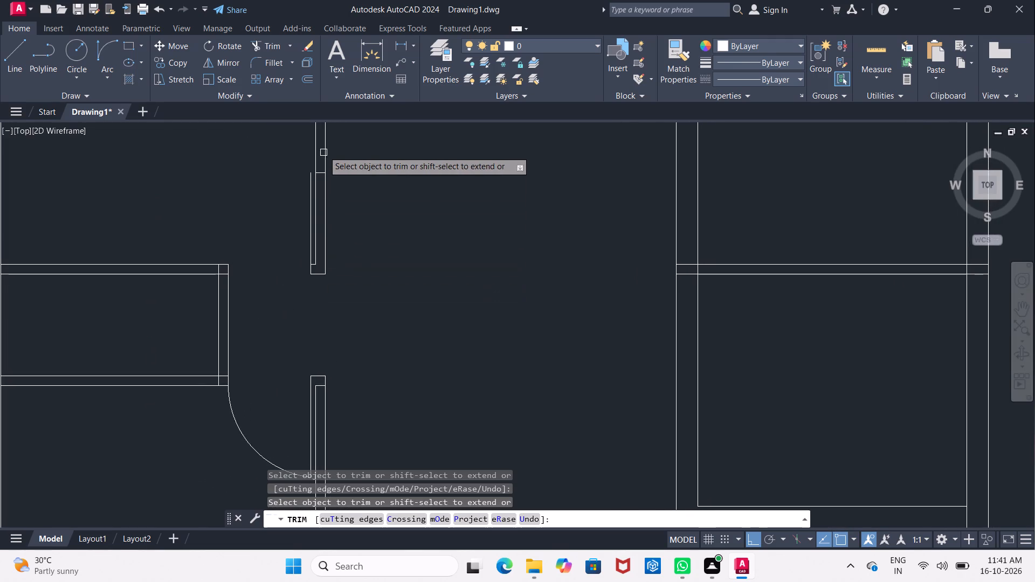
{"action": "scroll", "coordinate": [319, 176], "scroll_direction": "up", "scroll_amount": 2}
{"action": "left_click", "coordinate": [319, 165]}
{"action": "scroll", "coordinate": [375, 190], "scroll_direction": "down", "scroll_amount": 2}
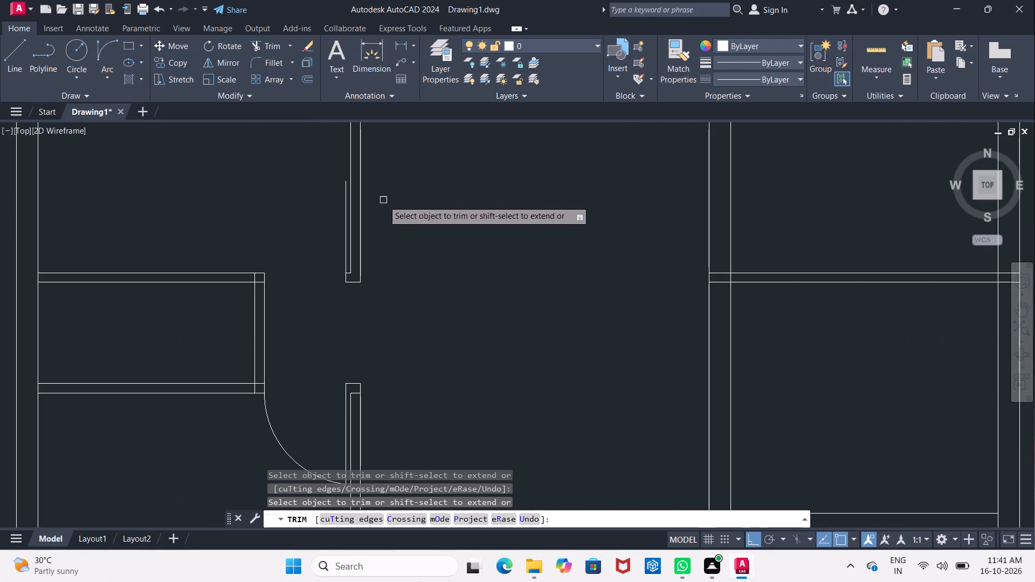
Trim the overlapping wall segments at the small left room's upper and lower outer corners.
{"action": "middle_click_drag", "start_coordinate": [384, 205], "coordinate": [360, 163]}
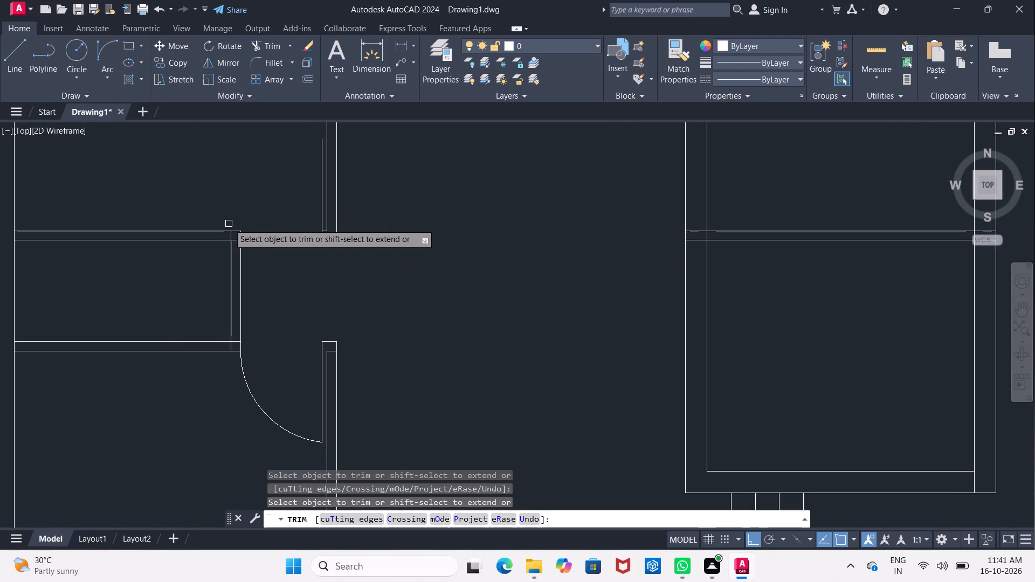
{"action": "scroll", "coordinate": [229, 224], "scroll_direction": "up", "scroll_amount": 1}
{"action": "left_click", "coordinate": [232, 243]}
{"action": "left_click", "coordinate": [238, 252]}
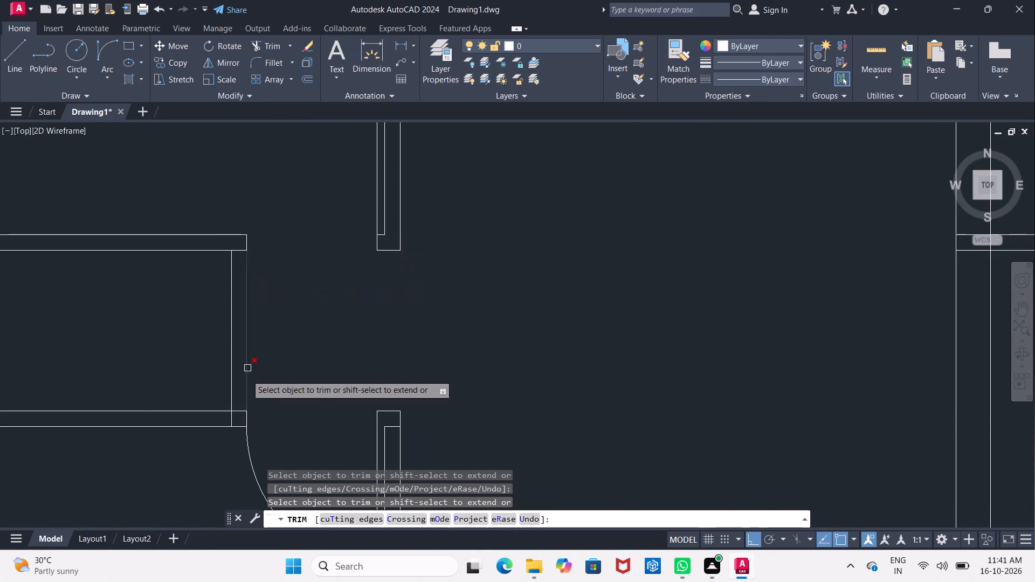
{"action": "left_click", "coordinate": [240, 409]}
{"action": "left_click", "coordinate": [232, 419]}
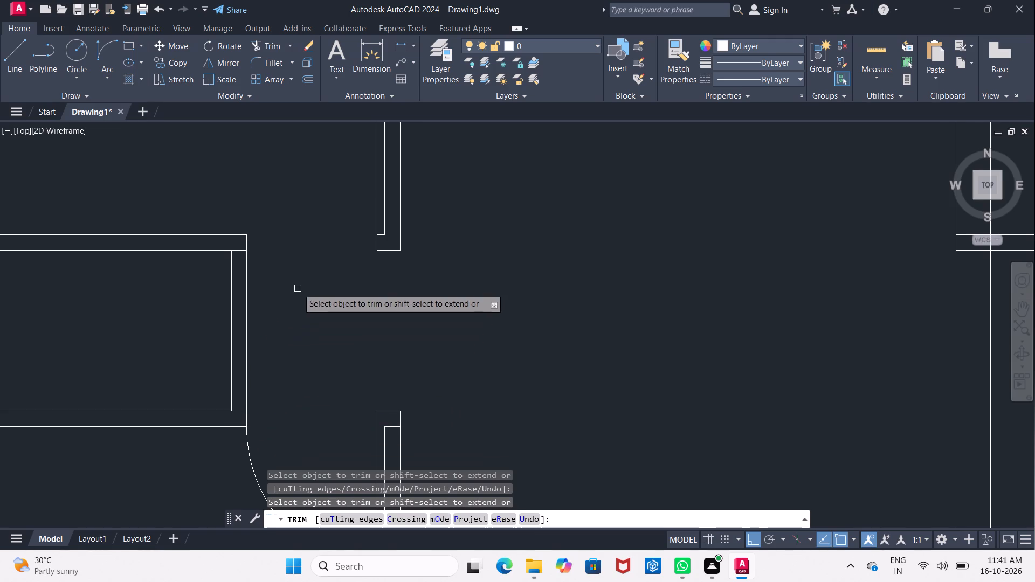
{"action": "middle_click_drag", "start_coordinate": [298, 288], "coordinate": [290, 304]}
{"action": "key", "text": "Escape"}
Draw a Start, End, Direction door-swing arc from the small left room's upper outer corner to the upper door leaf's top end.
{"action": "middle_click_drag", "start_coordinate": [289, 293], "coordinate": [279, 308]}
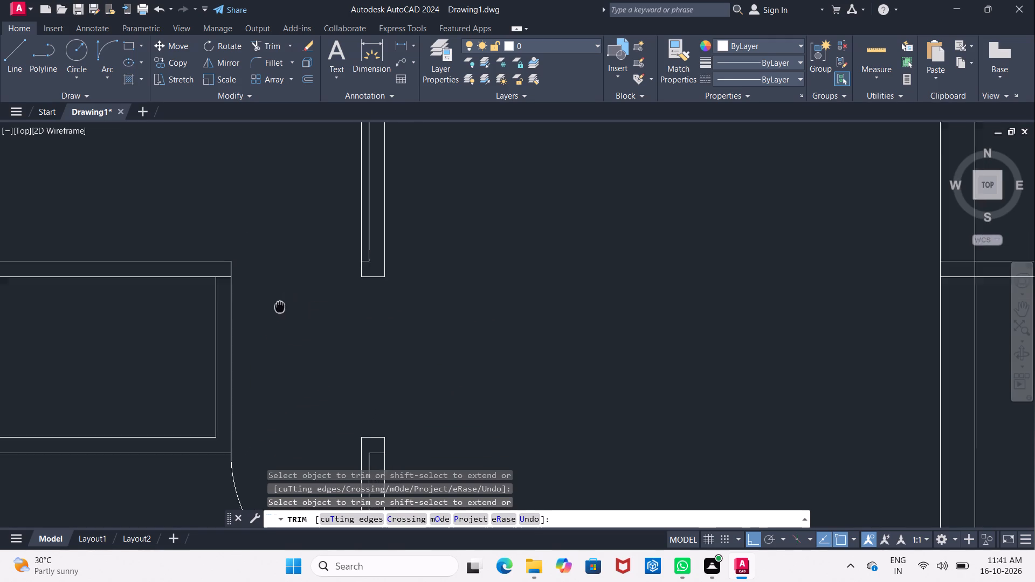
{"action": "middle_click_drag", "start_coordinate": [279, 308], "coordinate": [258, 332]}
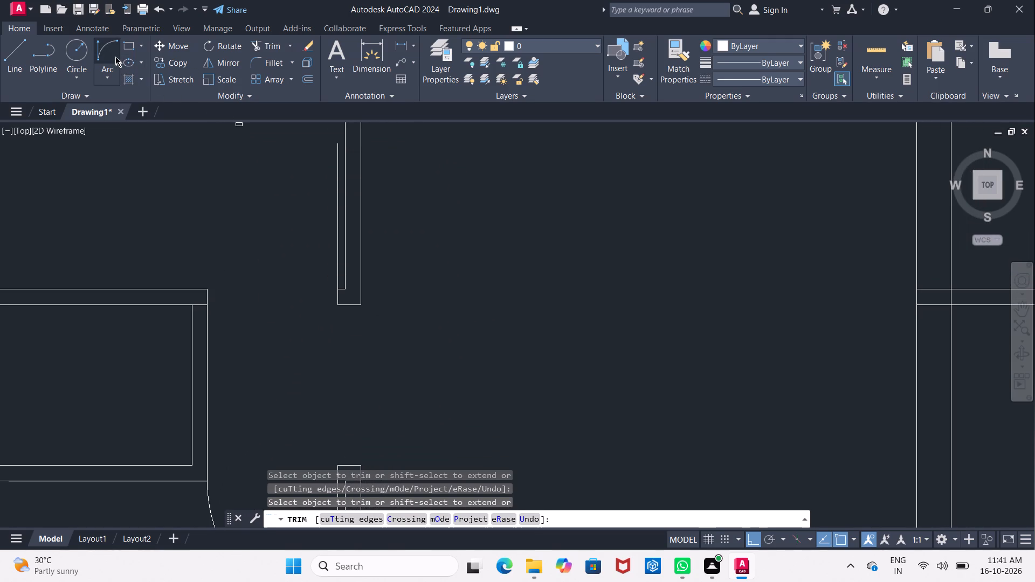
{"action": "left_click", "coordinate": [115, 57]}
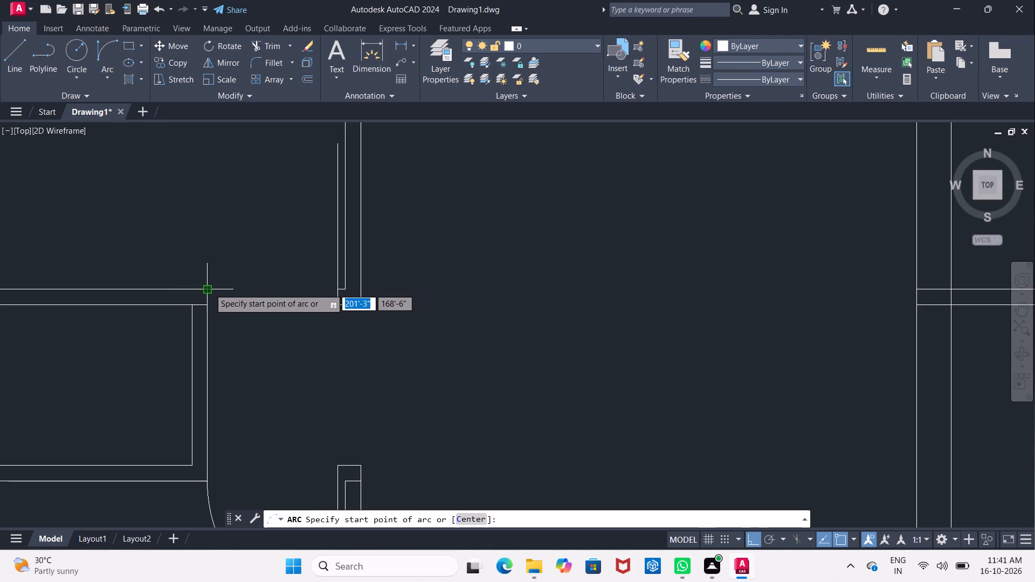
{"action": "left_click", "coordinate": [208, 288]}
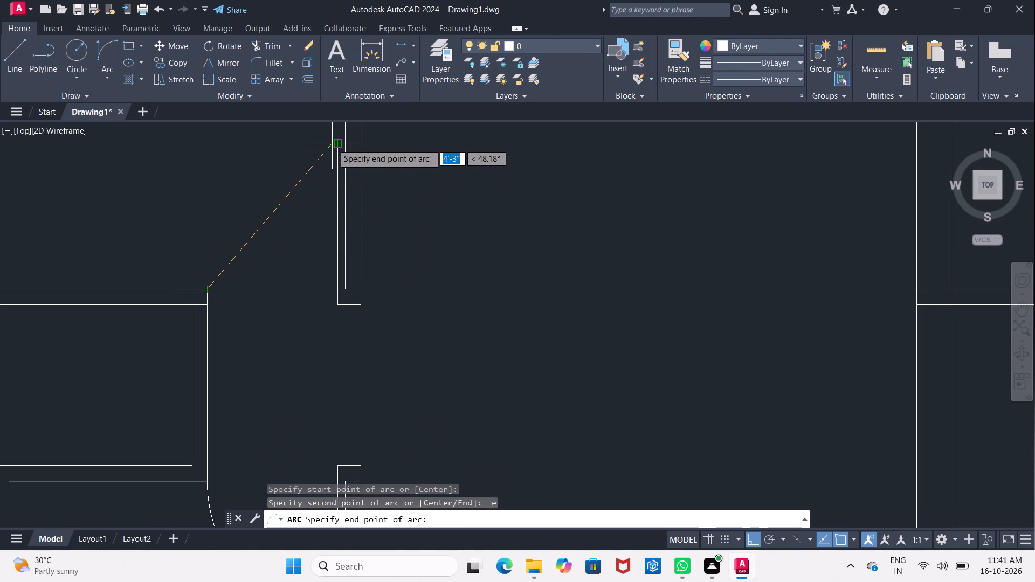
{"action": "left_click", "coordinate": [332, 143]}
{"action": "left_click", "coordinate": [289, 151]}
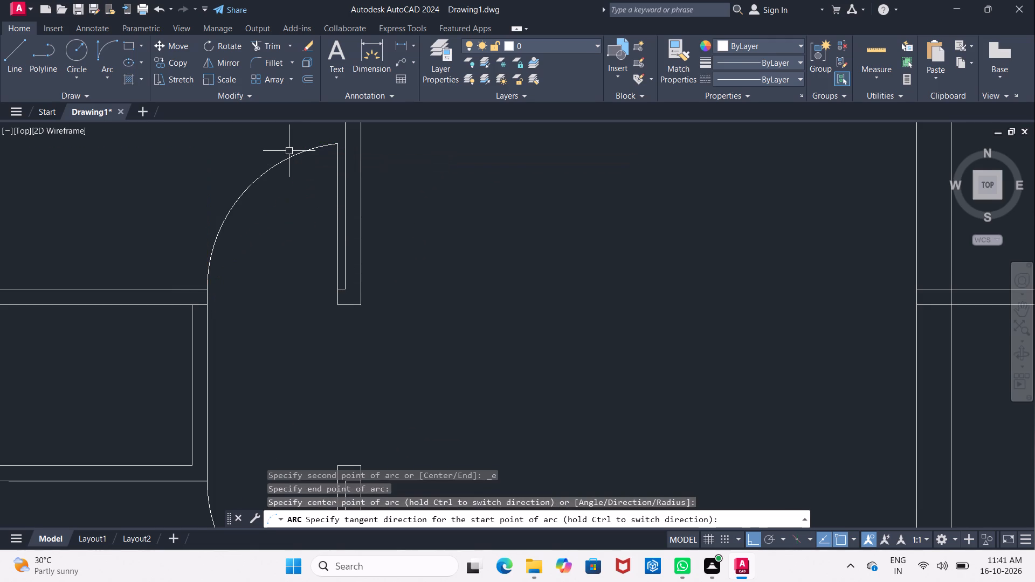
{"action": "scroll", "coordinate": [289, 151], "scroll_direction": "down", "scroll_amount": 1}
{"action": "middle_click_drag", "start_coordinate": [289, 154], "coordinate": [349, 201]}
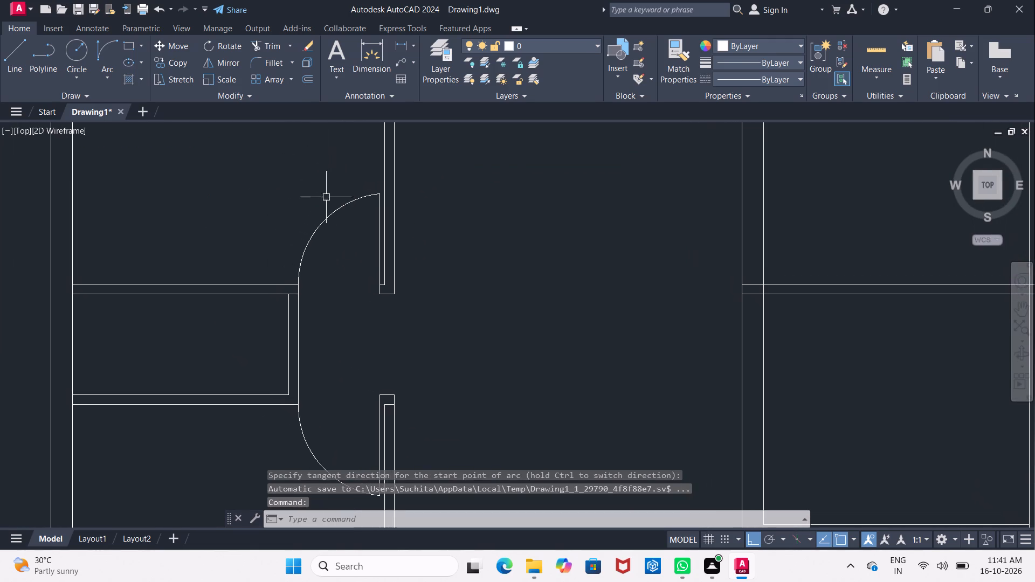
{"action": "middle_click_drag", "start_coordinate": [305, 195], "coordinate": [389, 211]}
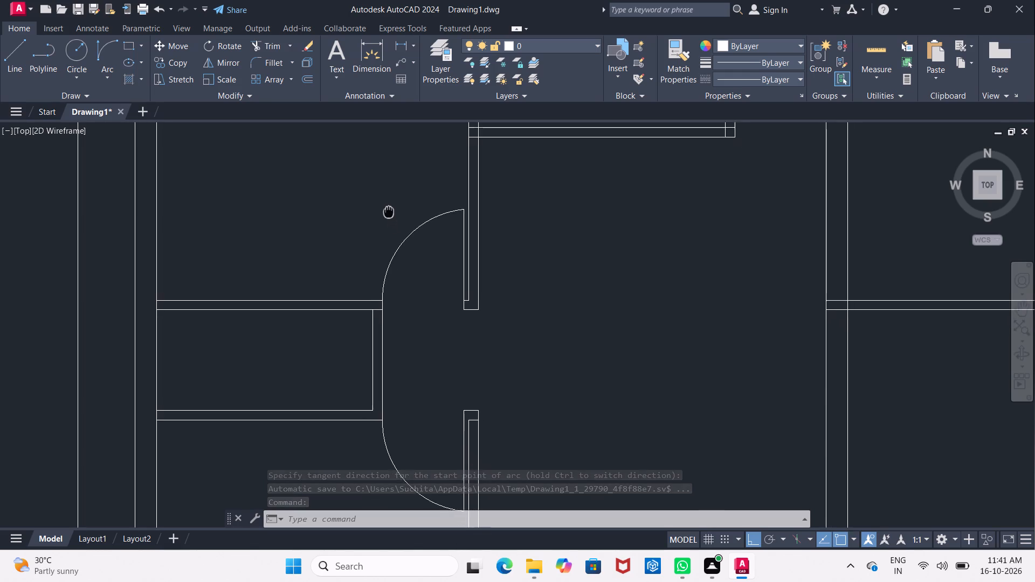
{"action": "middle_click_drag", "start_coordinate": [389, 211], "coordinate": [388, 197]}
{"action": "middle_click_drag", "start_coordinate": [388, 197], "coordinate": [381, 182]}
{"action": "key", "text": "Escape"}
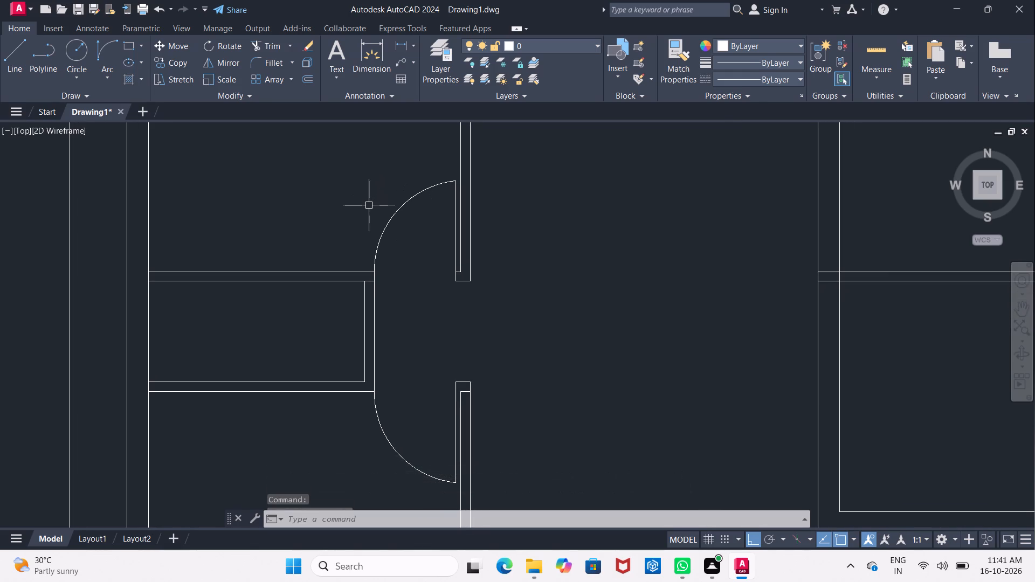
Extend the inner line of the small left room's door-side wall up to the upper line of its top partition.
{"action": "type", "text": "EX"}
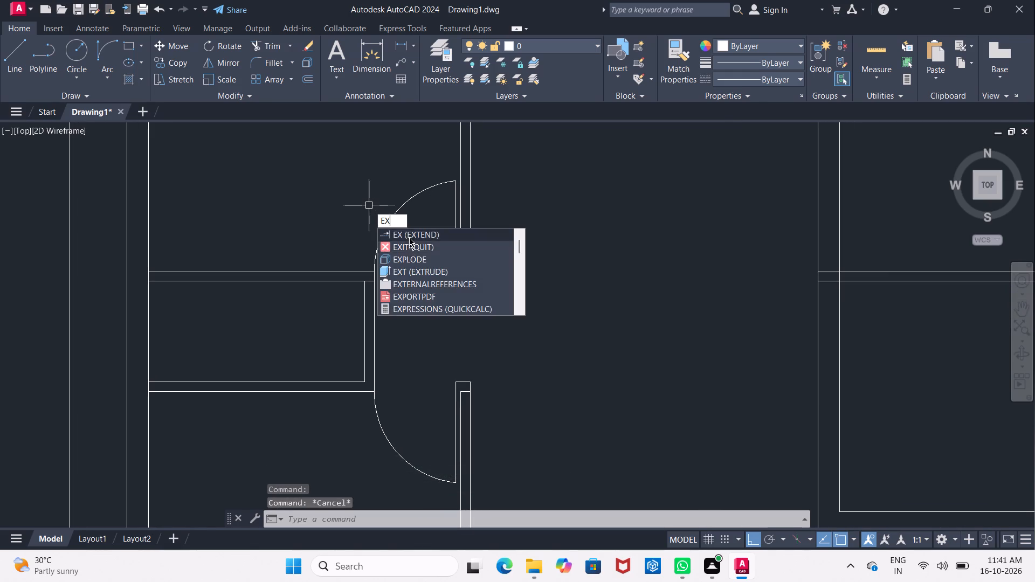
{"action": "left_click", "coordinate": [409, 235]}
{"action": "left_click", "coordinate": [363, 314]}
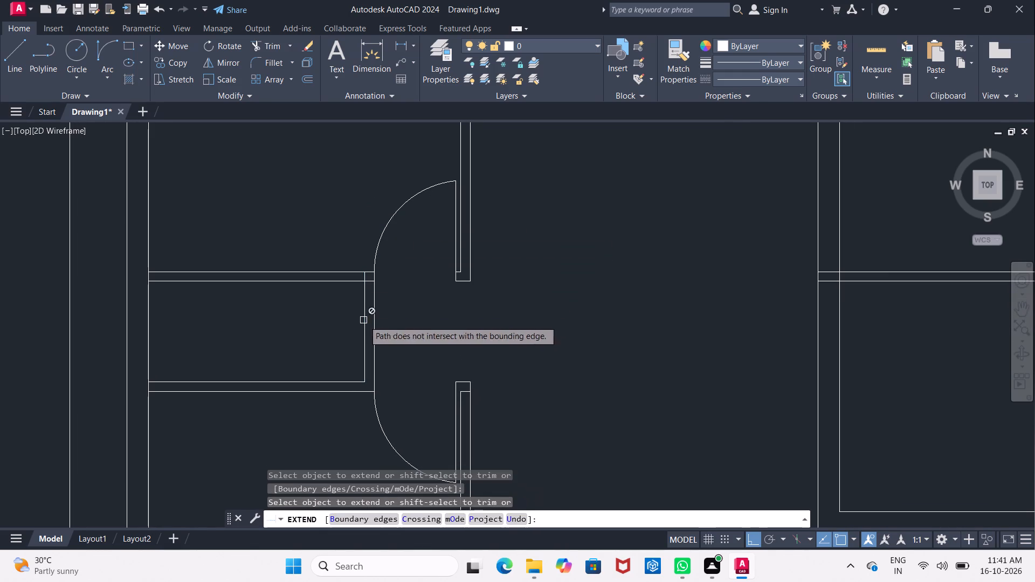
{"action": "key", "text": "Escape"}
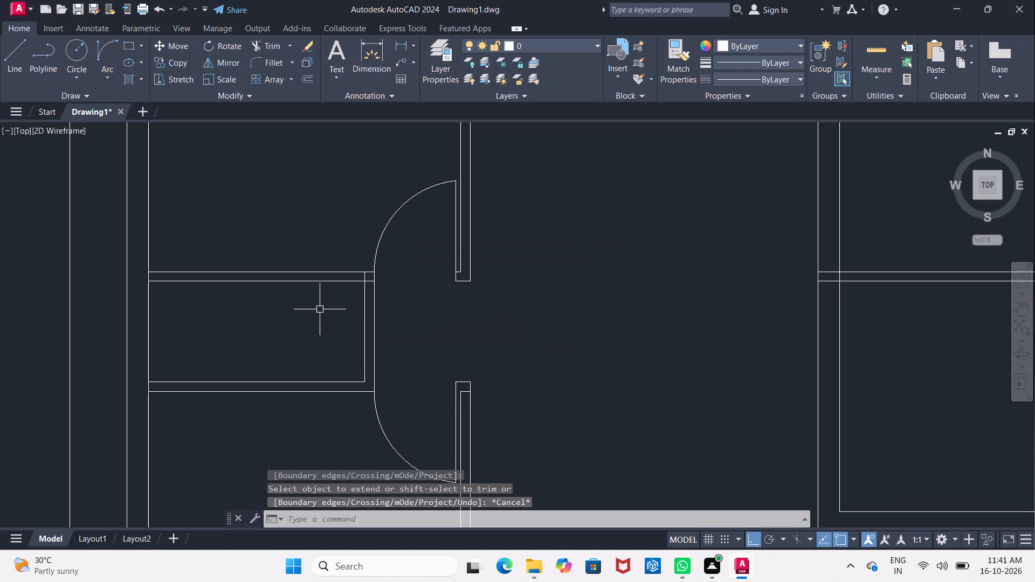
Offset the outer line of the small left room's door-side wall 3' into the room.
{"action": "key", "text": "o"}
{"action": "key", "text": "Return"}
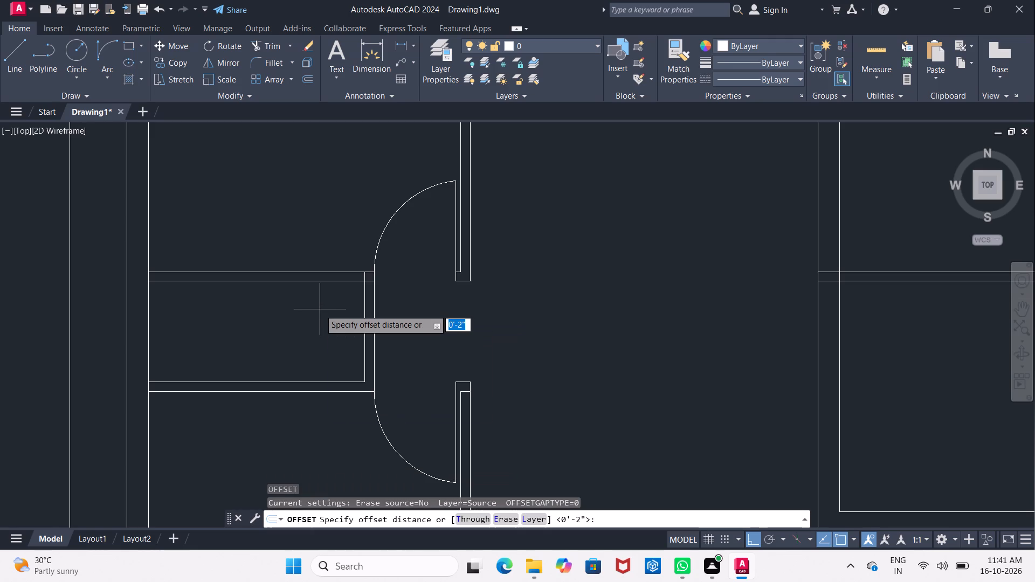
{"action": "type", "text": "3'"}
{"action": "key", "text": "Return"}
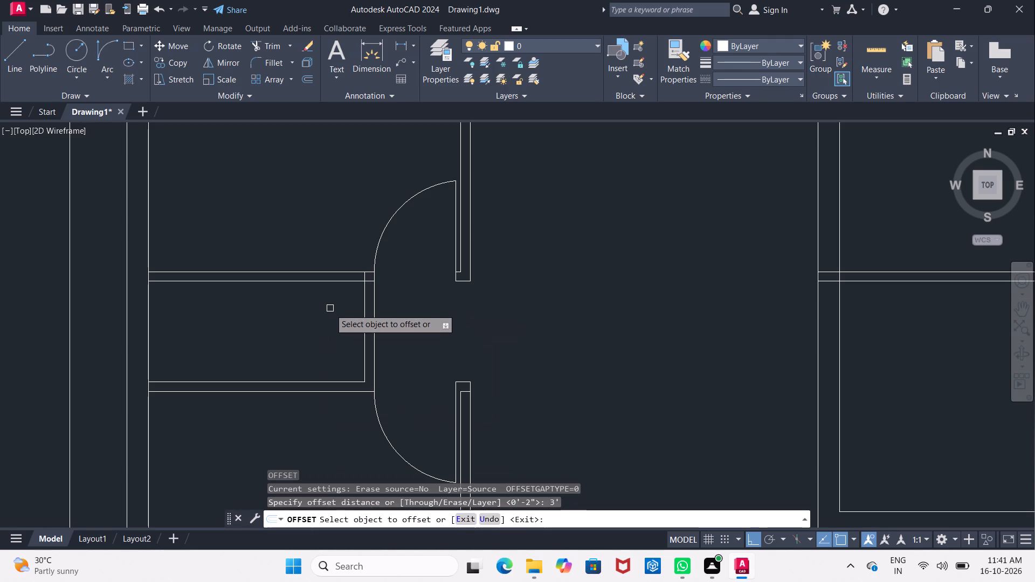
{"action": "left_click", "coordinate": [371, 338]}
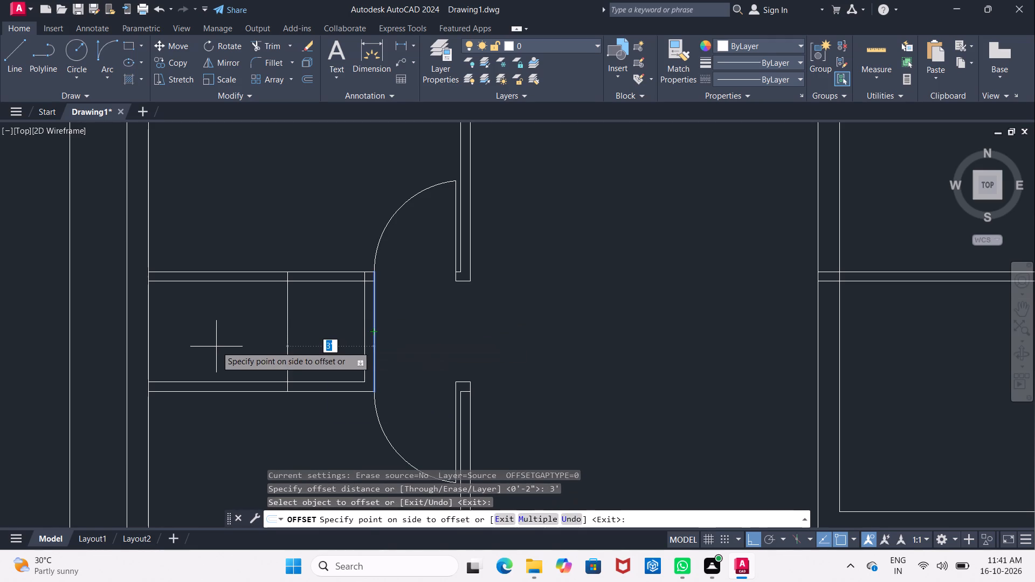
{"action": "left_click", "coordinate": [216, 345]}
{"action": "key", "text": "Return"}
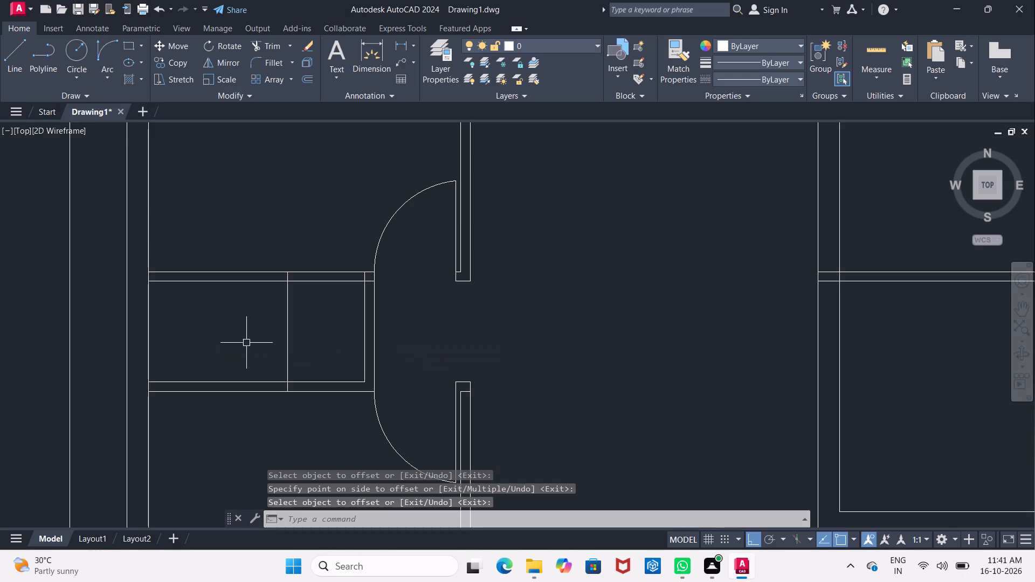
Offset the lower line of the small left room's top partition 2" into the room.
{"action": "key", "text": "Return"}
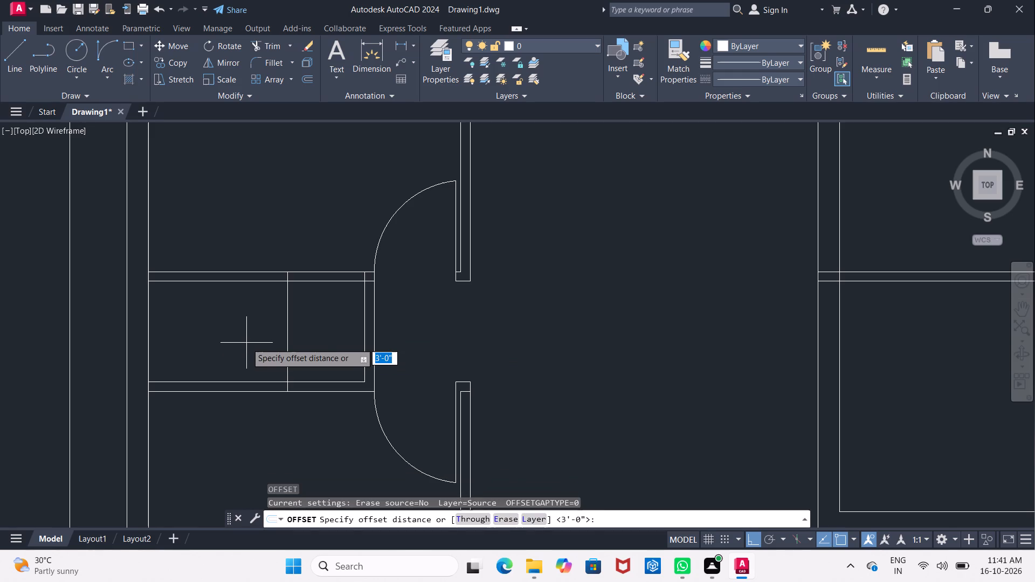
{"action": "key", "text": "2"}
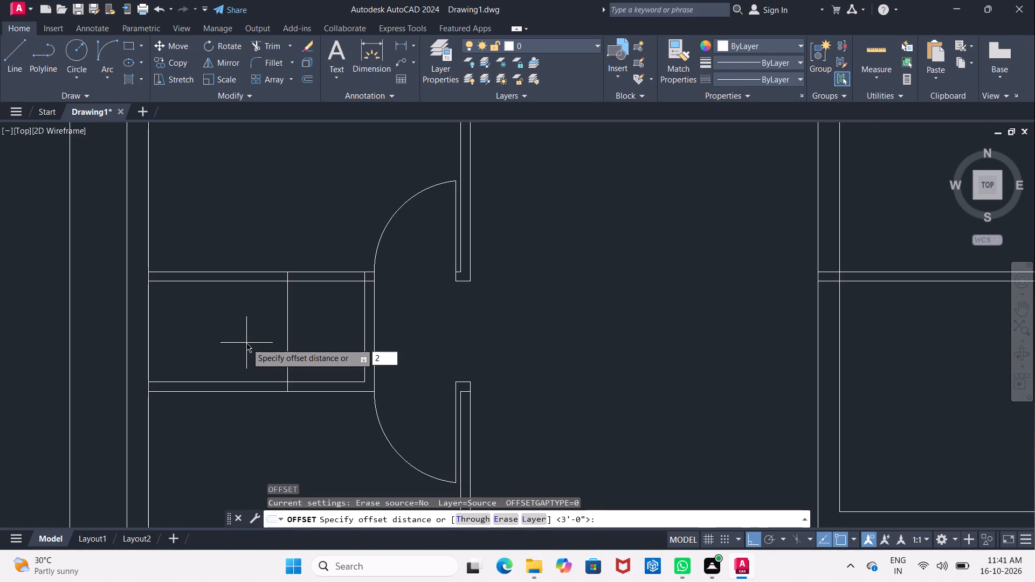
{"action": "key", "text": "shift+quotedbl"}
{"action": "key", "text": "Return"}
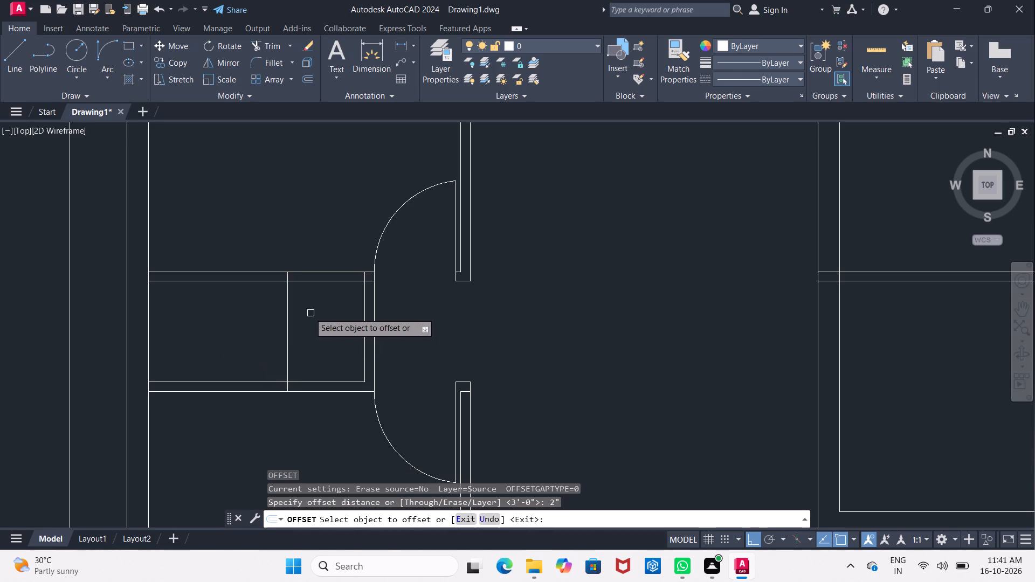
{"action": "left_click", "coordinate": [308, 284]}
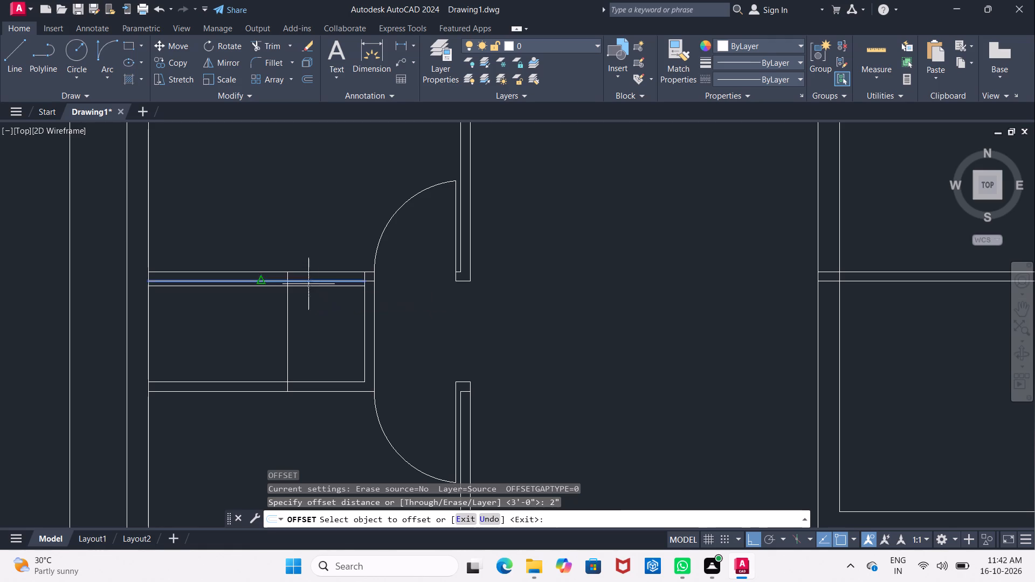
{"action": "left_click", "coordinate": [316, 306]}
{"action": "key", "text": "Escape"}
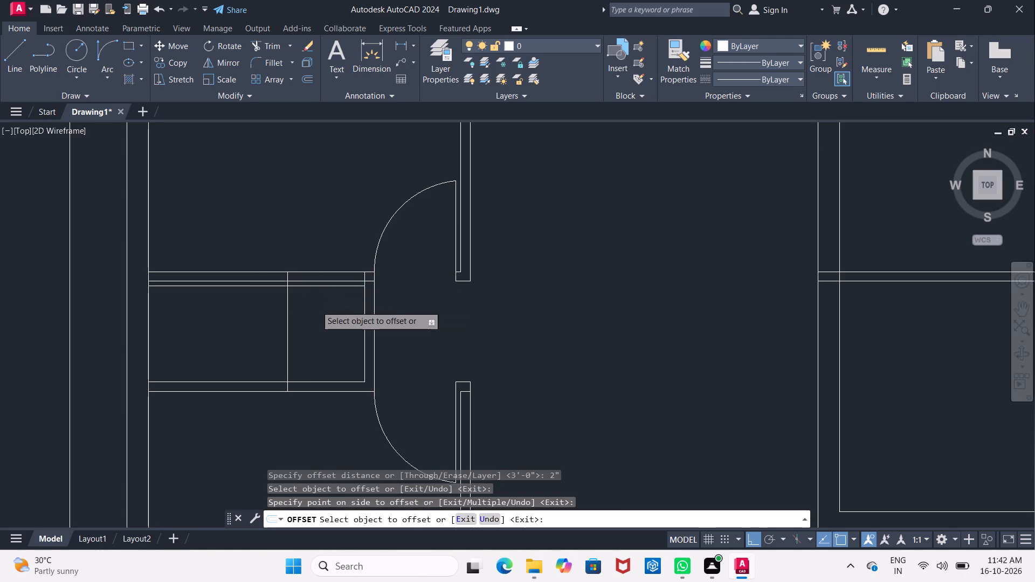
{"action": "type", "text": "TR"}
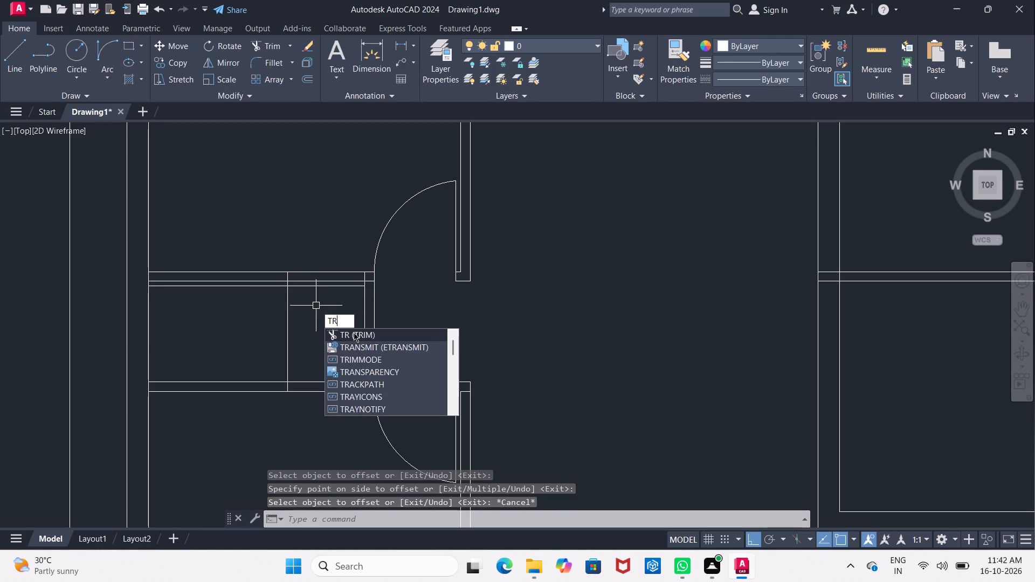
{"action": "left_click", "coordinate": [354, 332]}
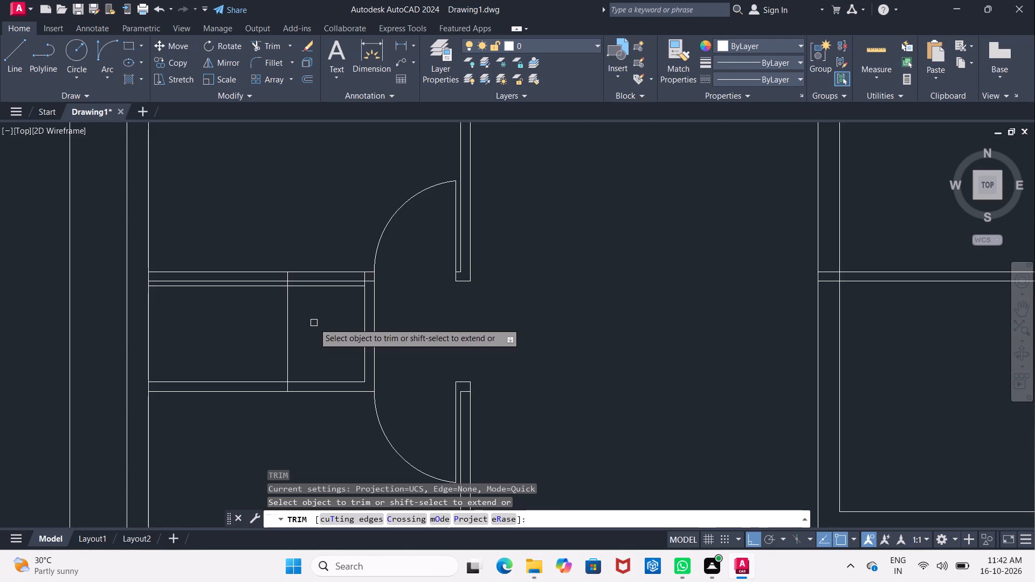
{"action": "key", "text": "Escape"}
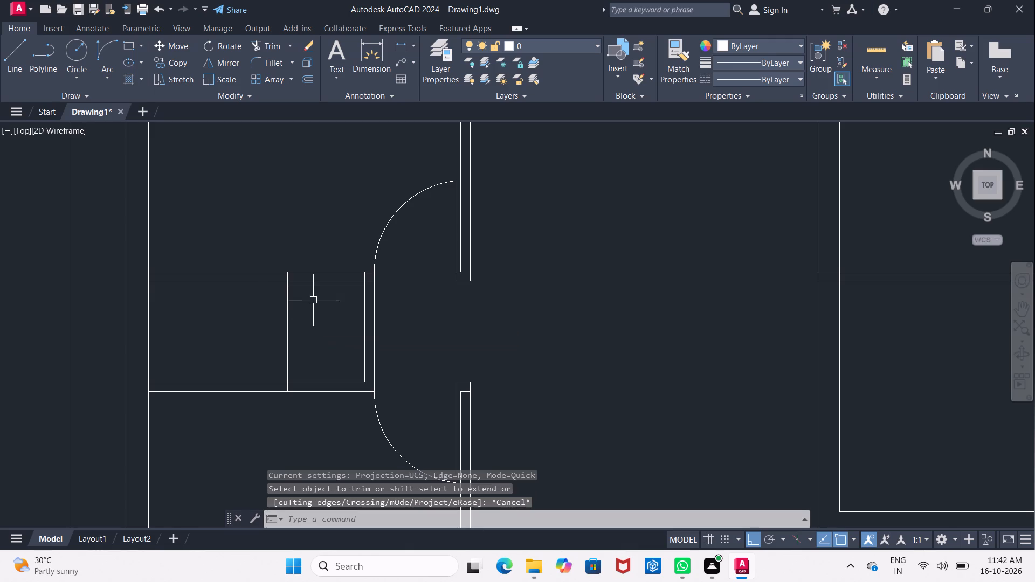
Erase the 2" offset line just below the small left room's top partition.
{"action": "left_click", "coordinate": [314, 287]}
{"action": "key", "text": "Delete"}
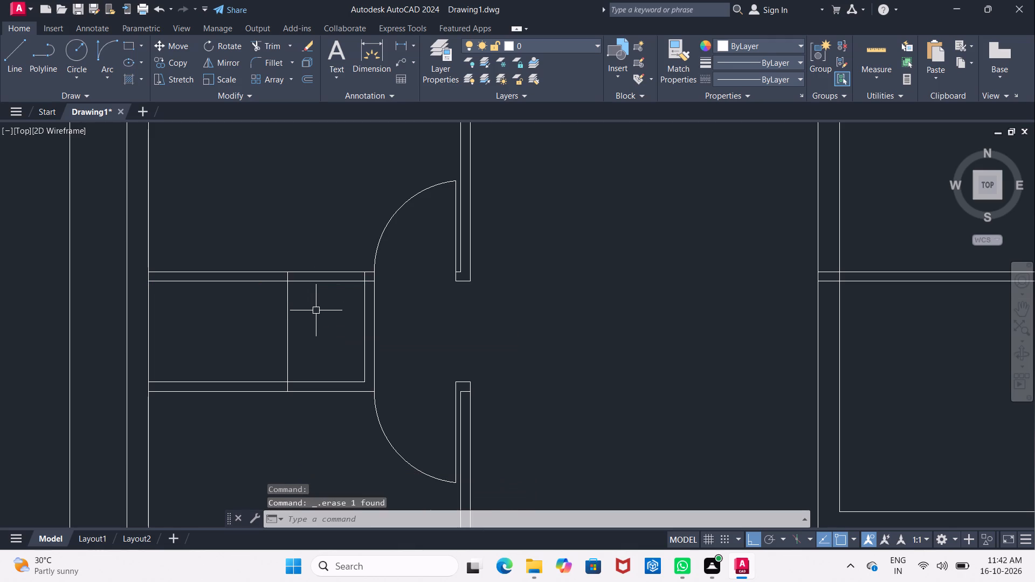
Offset the inner line of the small left room's door-side wall 2" into the room.
{"action": "key", "text": "o"}
{"action": "key", "text": "Return"}
{"action": "key", "text": "Return"}
{"action": "left_click", "coordinate": [361, 323]}
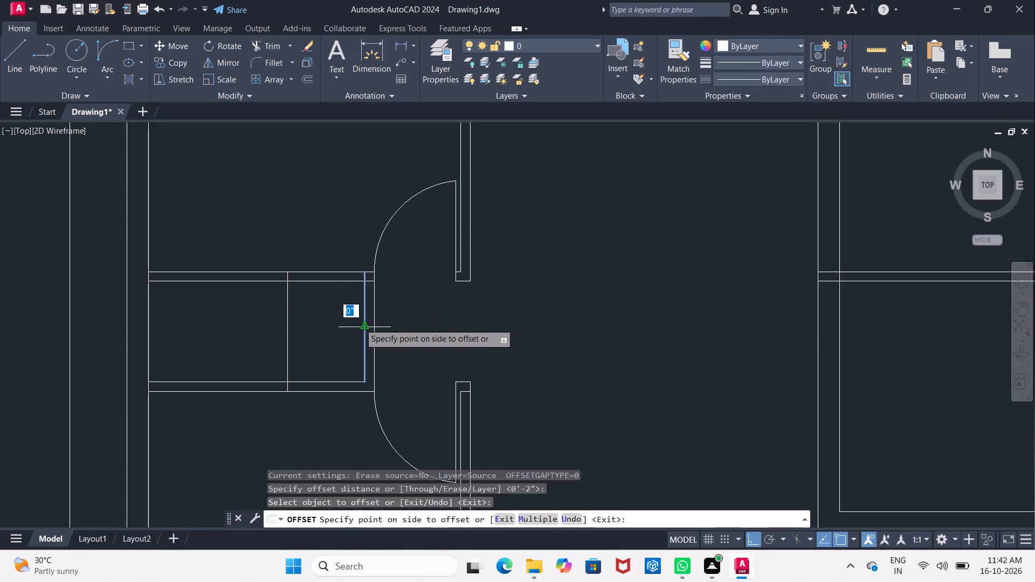
{"action": "left_click", "coordinate": [339, 324]}
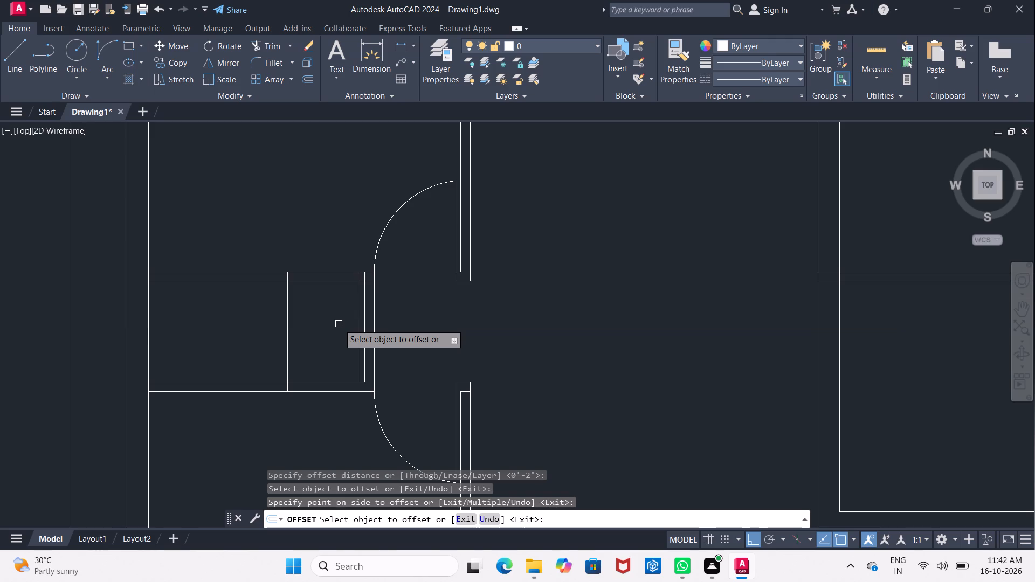
{"action": "key", "text": "Escape"}
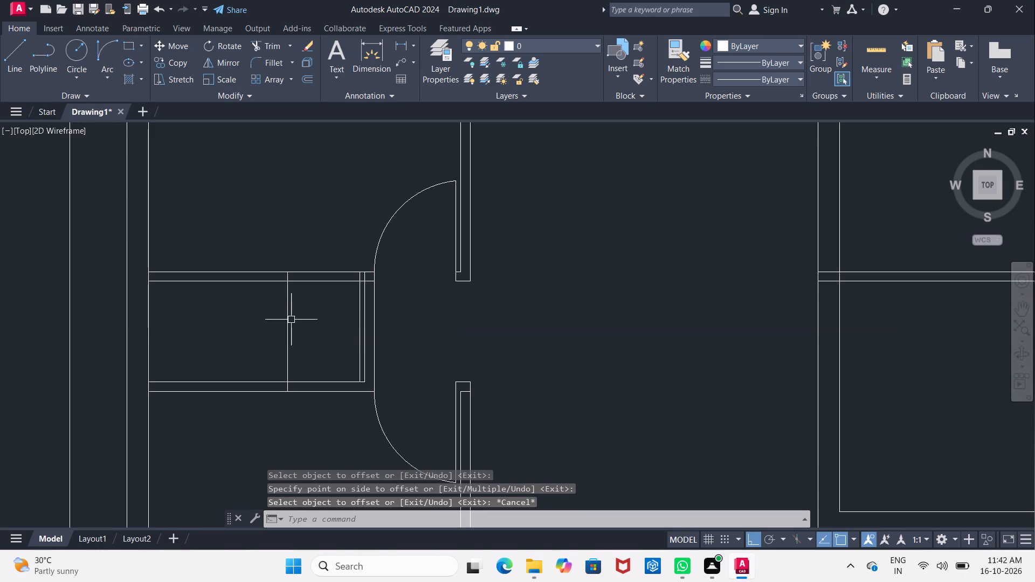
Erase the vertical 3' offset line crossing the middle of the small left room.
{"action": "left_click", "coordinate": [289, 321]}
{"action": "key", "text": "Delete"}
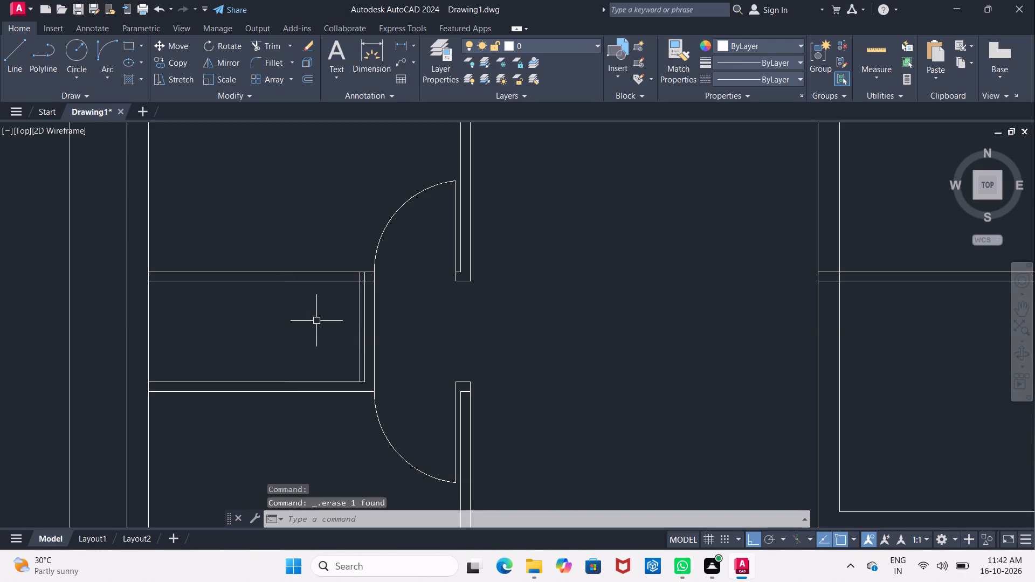
Offset the upper line of the small left room's top partition 3' downward into the room.
{"action": "key", "text": "o"}
{"action": "key", "text": "Return"}
{"action": "key", "text": "3"}
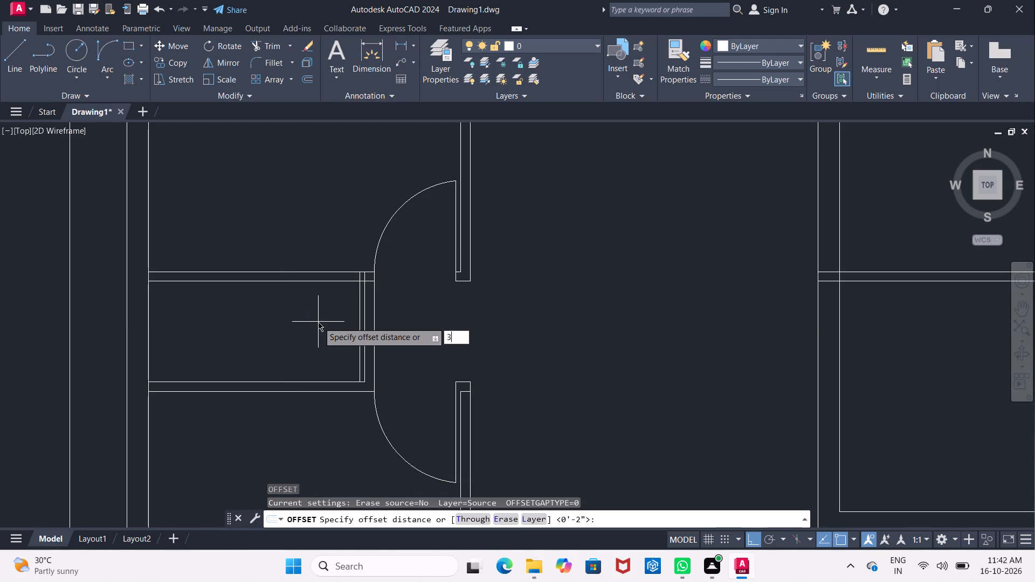
{"action": "key", "text": "apostrophe"}
{"action": "key", "text": "Return"}
{"action": "left_click", "coordinate": [327, 274]}
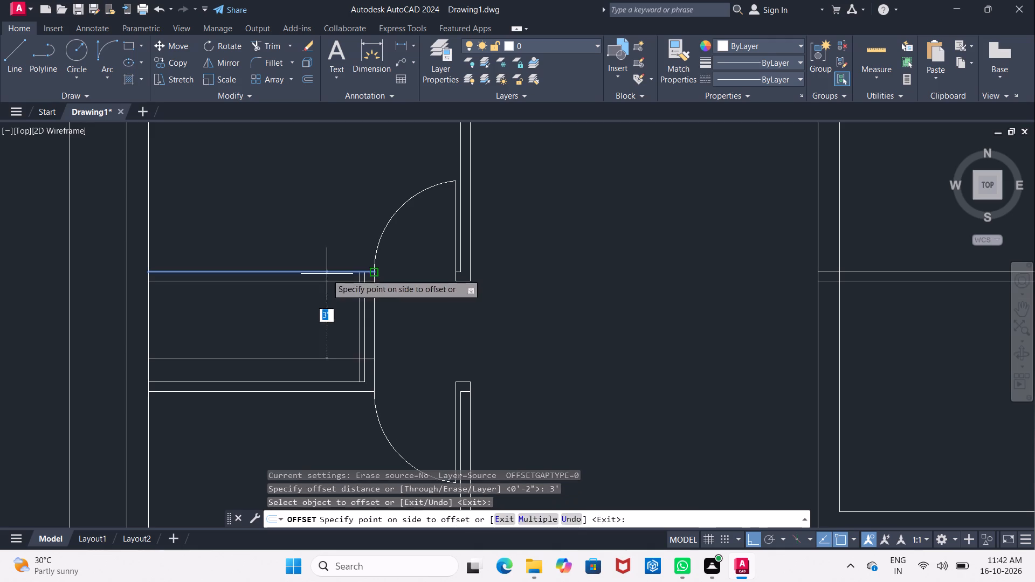
{"action": "left_click_drag", "start_coordinate": [327, 358], "coordinate": [326, 348]}
{"action": "middle_click_drag", "start_coordinate": [326, 337], "coordinate": [298, 306]}
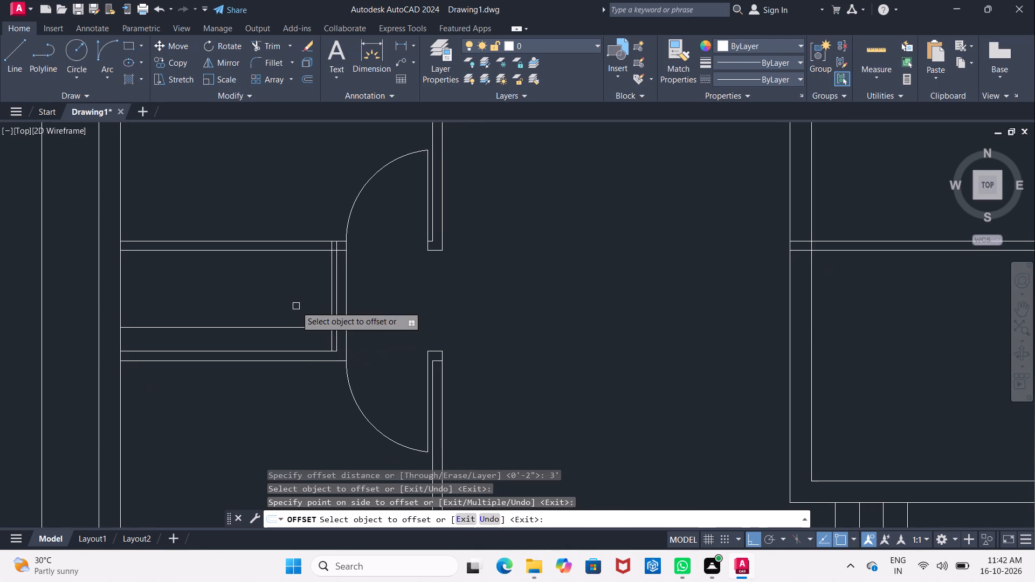
{"action": "scroll", "coordinate": [316, 312], "scroll_direction": "up", "scroll_amount": 1}
{"action": "middle_click_drag", "start_coordinate": [316, 312], "coordinate": [315, 299]}
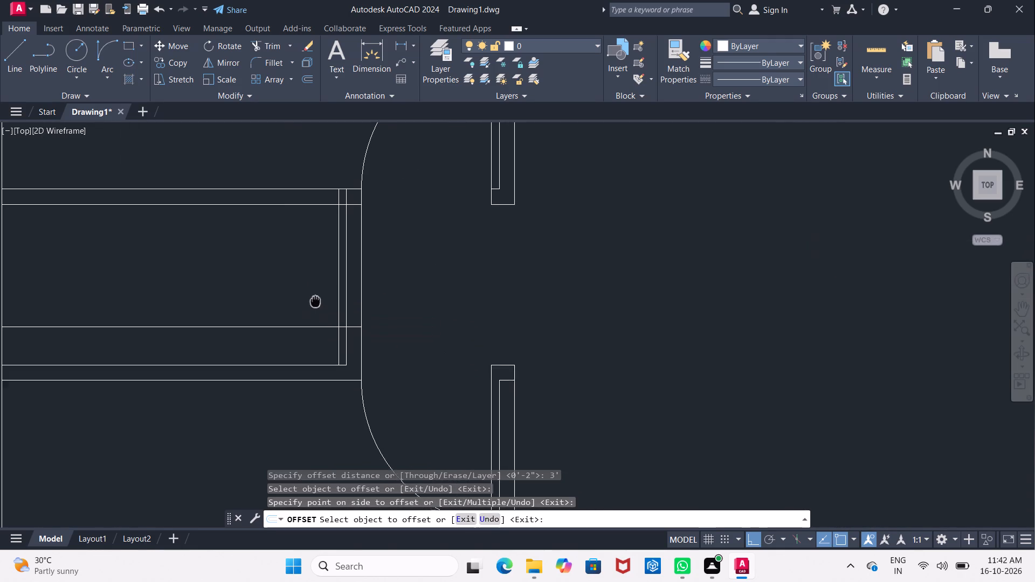
{"action": "middle_click_drag", "start_coordinate": [315, 299], "coordinate": [315, 296]}
{"action": "key", "text": "Escape"}
Trim the horizontal 3' offset line across the small left room back to the vertical 2" offset line.
{"action": "type", "text": "TR"}
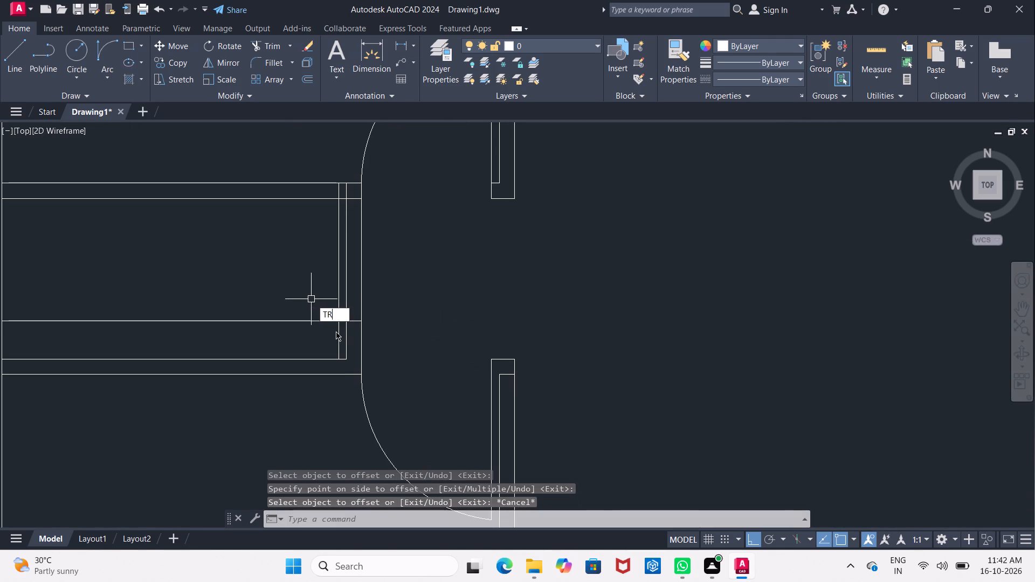
{"action": "left_click", "coordinate": [336, 329]}
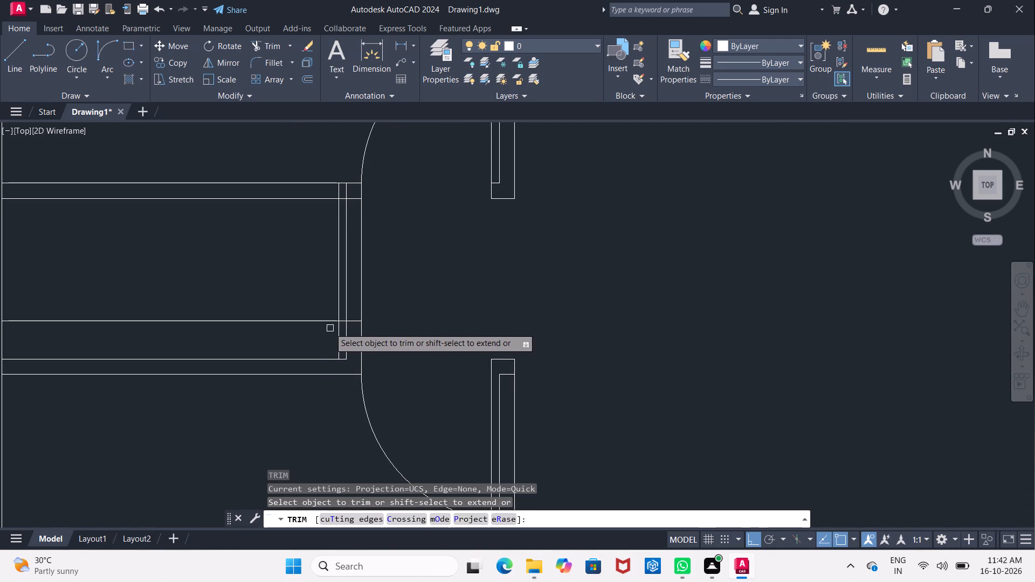
{"action": "left_click", "coordinate": [325, 321]}
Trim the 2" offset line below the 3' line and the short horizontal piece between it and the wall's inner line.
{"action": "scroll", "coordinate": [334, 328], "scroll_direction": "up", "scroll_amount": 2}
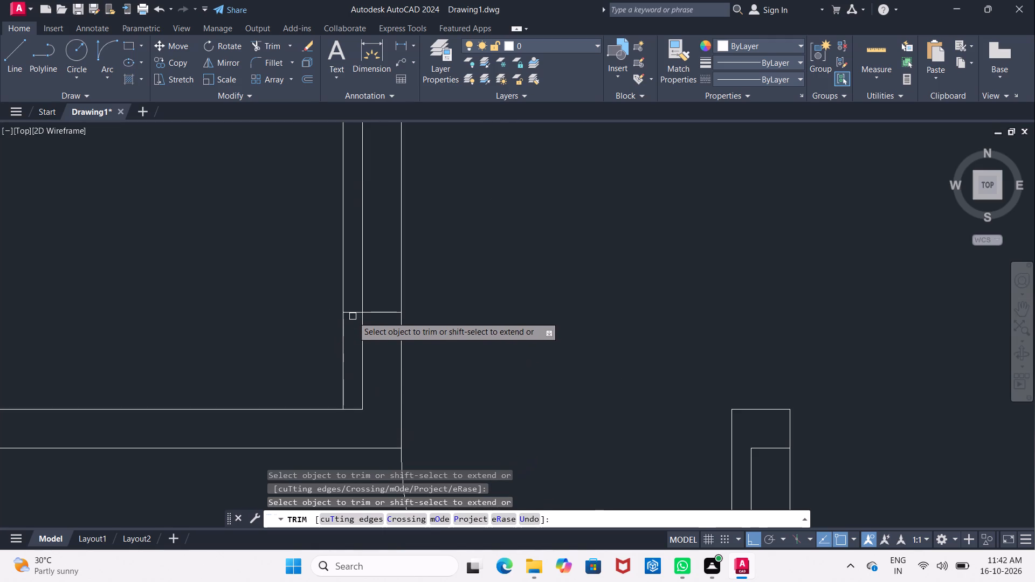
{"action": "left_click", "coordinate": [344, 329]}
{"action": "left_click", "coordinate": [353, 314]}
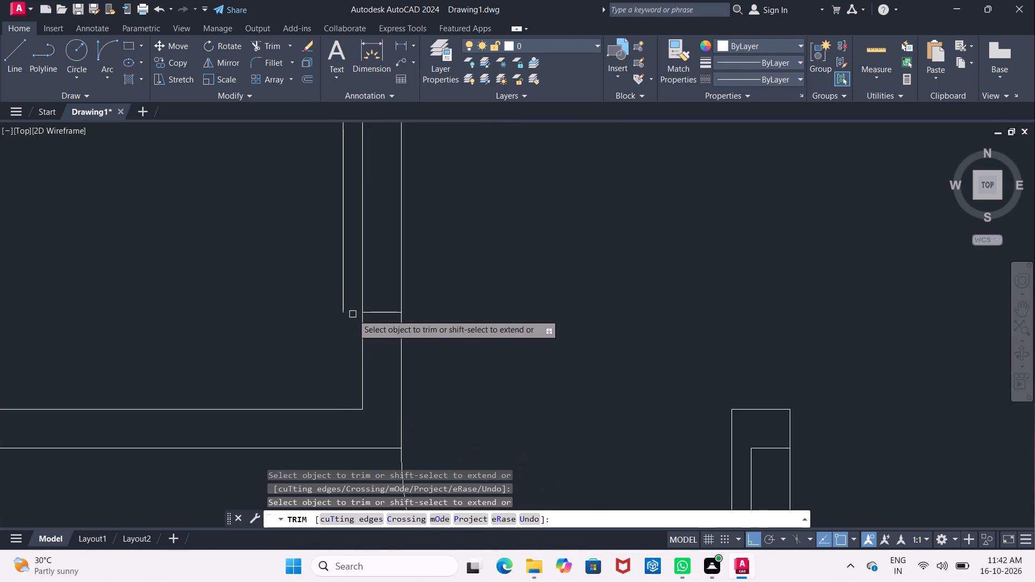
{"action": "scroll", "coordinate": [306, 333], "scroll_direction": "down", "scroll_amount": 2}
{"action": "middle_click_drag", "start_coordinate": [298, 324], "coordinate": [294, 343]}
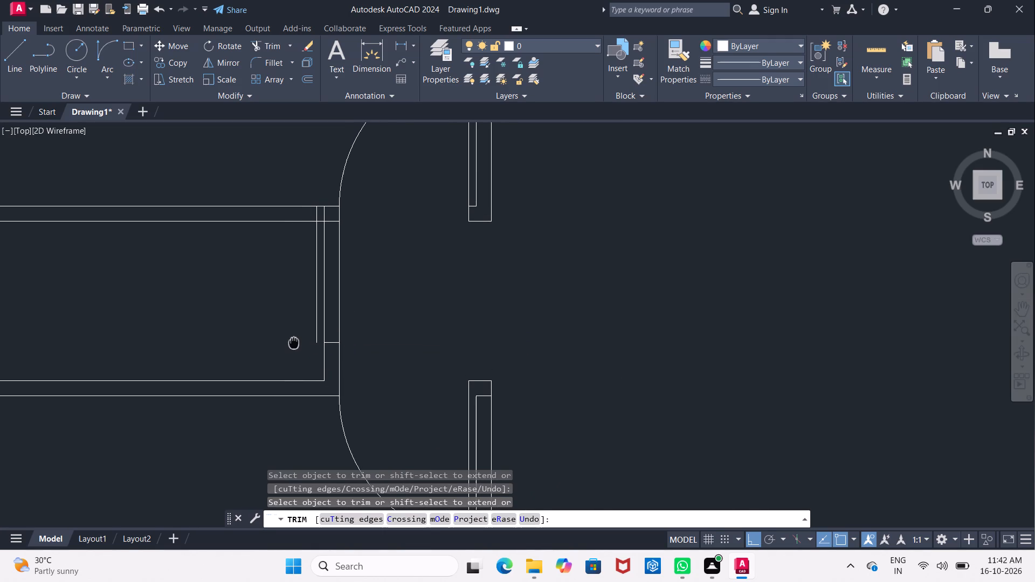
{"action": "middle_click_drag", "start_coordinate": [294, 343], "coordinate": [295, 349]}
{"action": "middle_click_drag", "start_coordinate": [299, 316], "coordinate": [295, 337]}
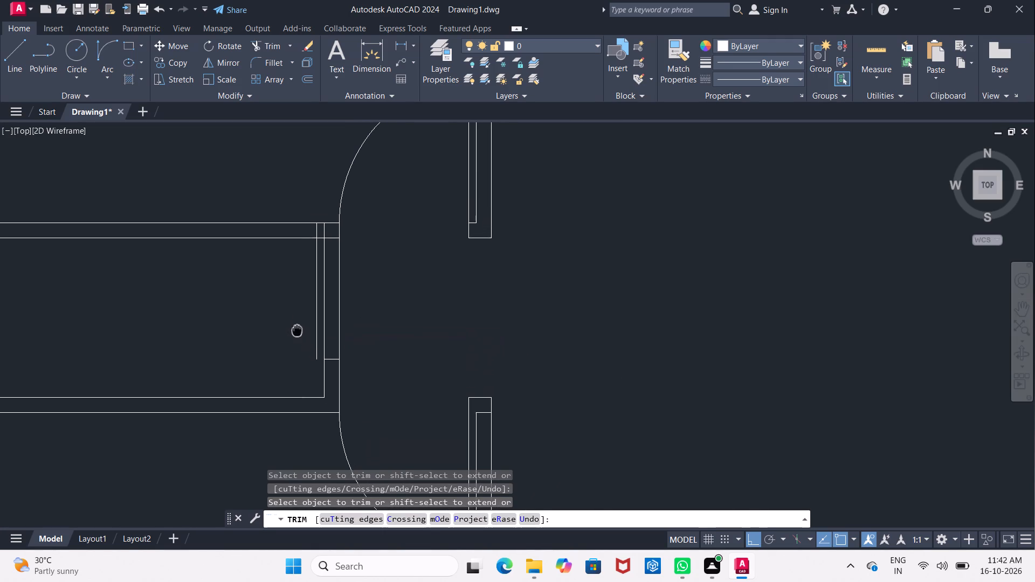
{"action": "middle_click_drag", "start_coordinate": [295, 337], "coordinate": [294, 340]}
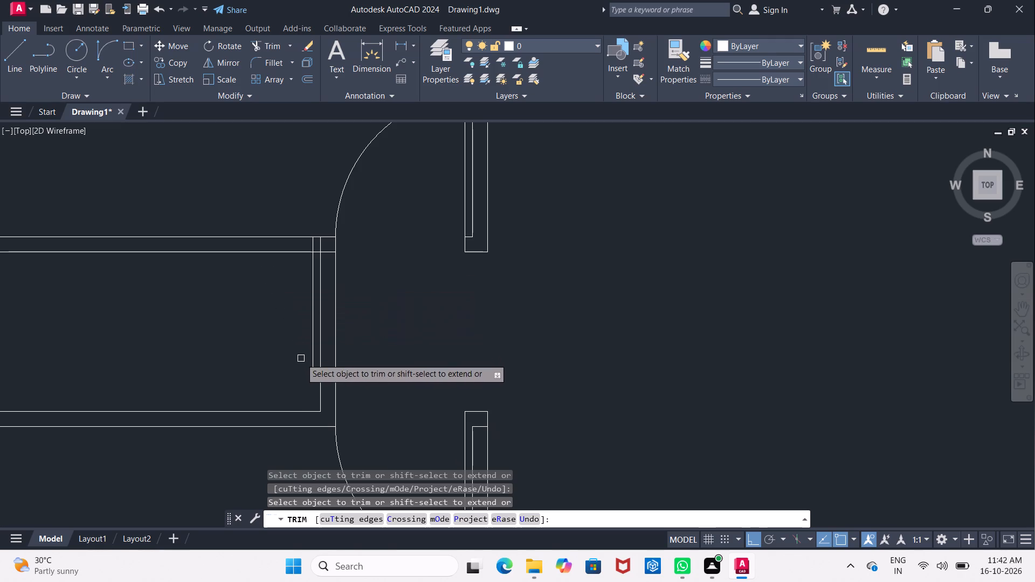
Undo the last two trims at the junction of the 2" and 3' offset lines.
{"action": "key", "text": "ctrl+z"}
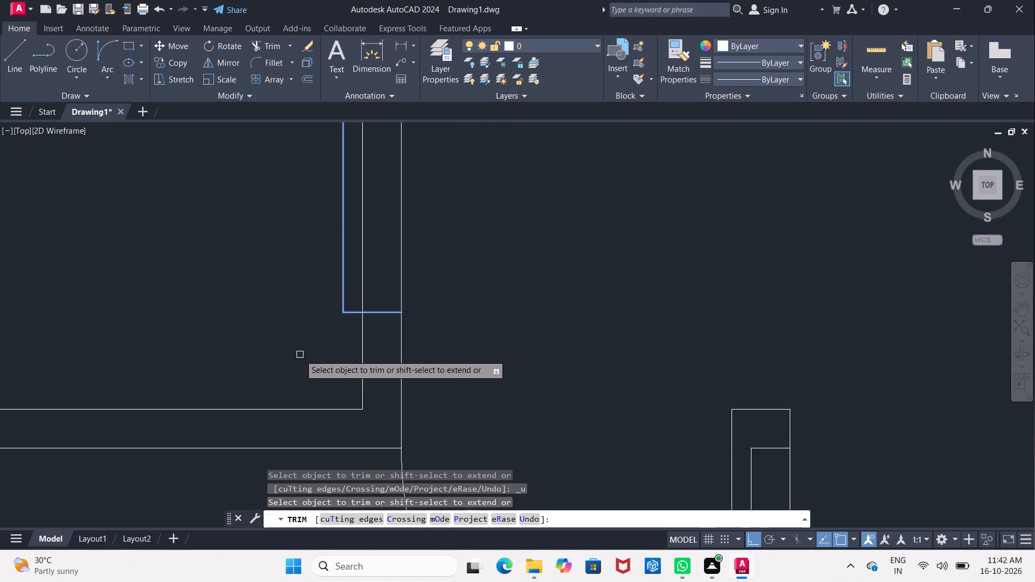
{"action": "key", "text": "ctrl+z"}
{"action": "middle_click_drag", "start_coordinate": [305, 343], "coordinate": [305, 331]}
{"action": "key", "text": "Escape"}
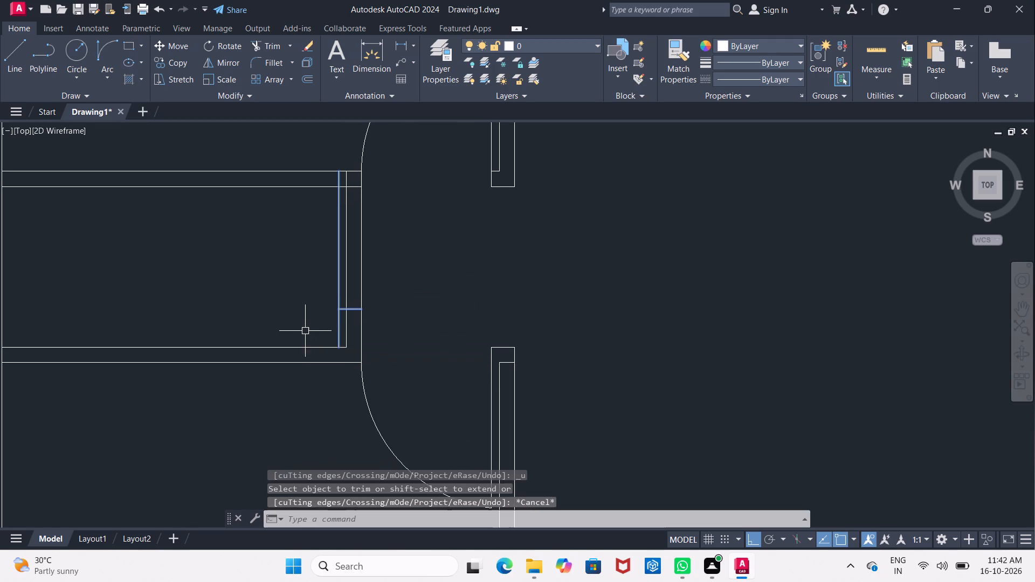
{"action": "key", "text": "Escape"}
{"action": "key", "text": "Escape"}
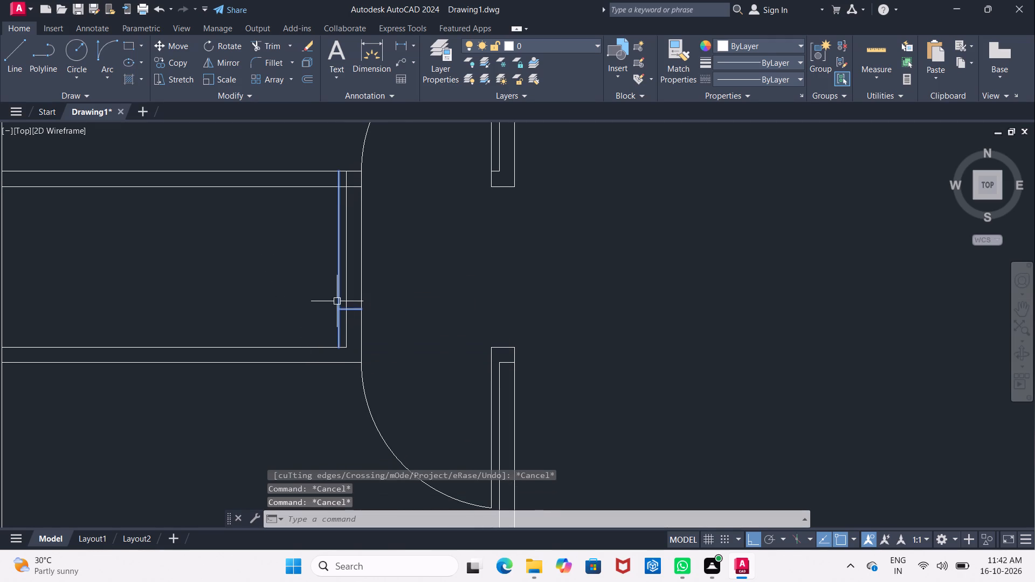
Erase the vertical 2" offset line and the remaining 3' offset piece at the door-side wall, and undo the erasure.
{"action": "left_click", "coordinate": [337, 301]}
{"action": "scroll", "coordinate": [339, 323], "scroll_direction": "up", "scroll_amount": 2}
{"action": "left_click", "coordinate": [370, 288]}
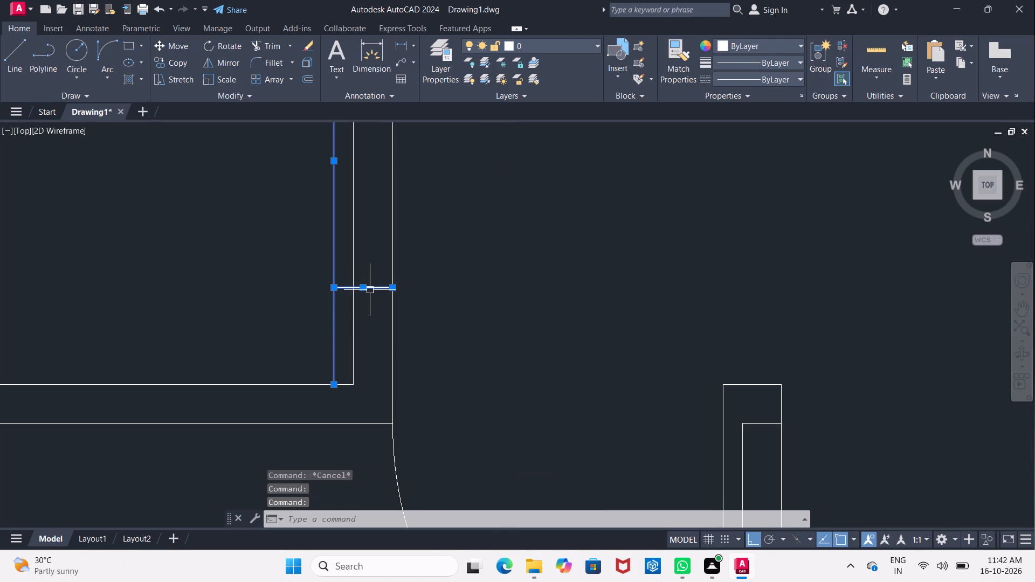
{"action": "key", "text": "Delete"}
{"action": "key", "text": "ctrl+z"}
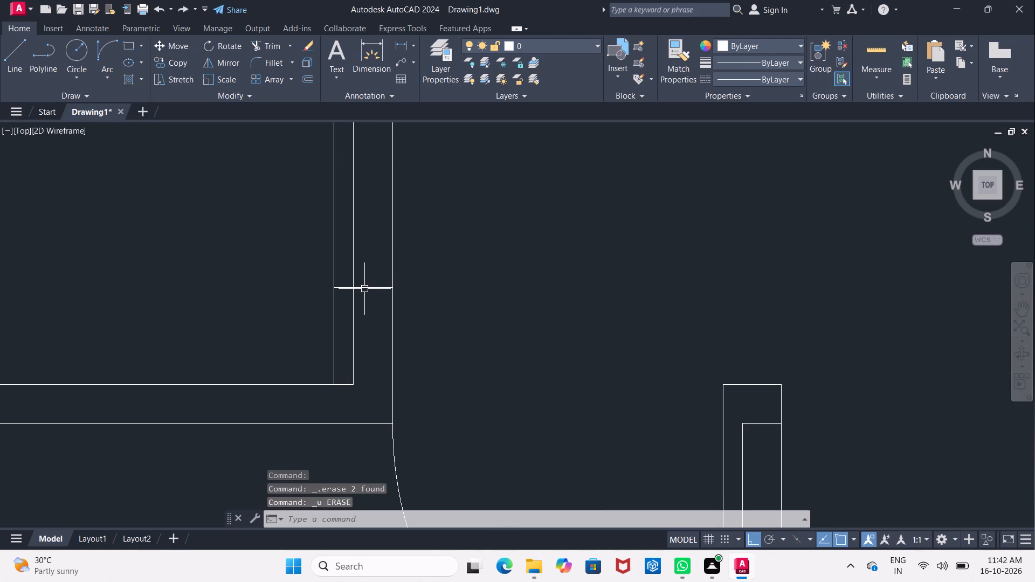
Offset the vertical 2" door-leaf line 3' into the small left room.
{"action": "scroll", "coordinate": [291, 297], "scroll_direction": "down", "scroll_amount": 2}
{"action": "key", "text": "o"}
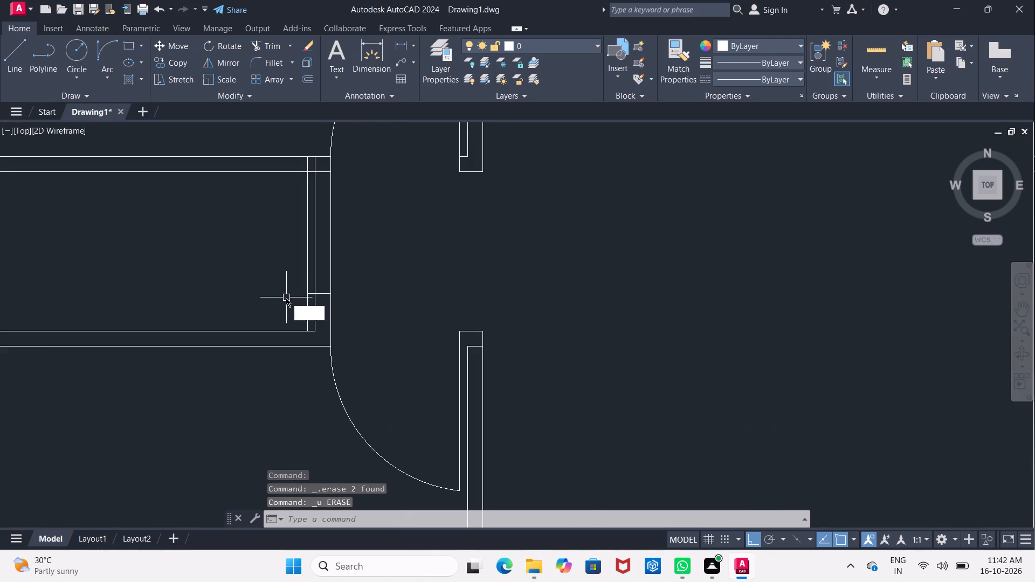
{"action": "key", "text": "Return"}
{"action": "key", "text": "3"}
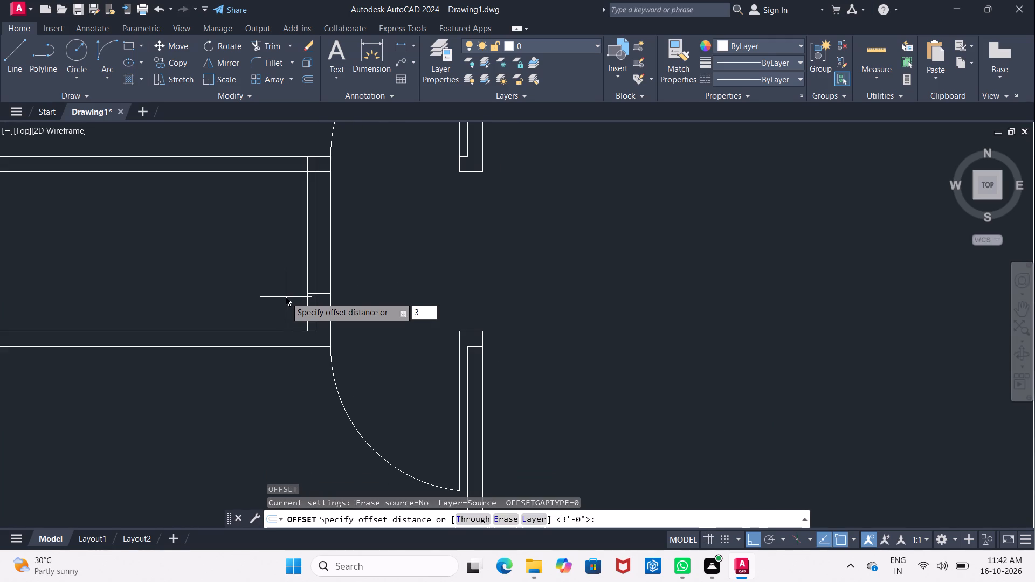
{"action": "key", "text": "apostrophe"}
{"action": "key", "text": "Return"}
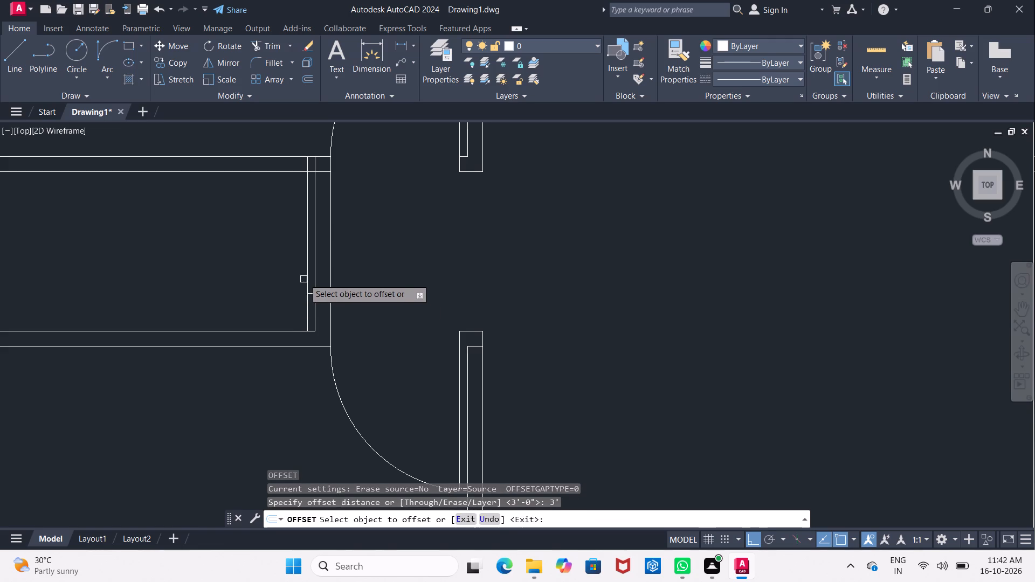
{"action": "left_click", "coordinate": [305, 278]}
{"action": "left_click", "coordinate": [219, 281]}
{"action": "scroll", "coordinate": [225, 282], "scroll_direction": "down", "scroll_amount": 2}
{"action": "middle_click_drag", "start_coordinate": [225, 284], "coordinate": [274, 267]}
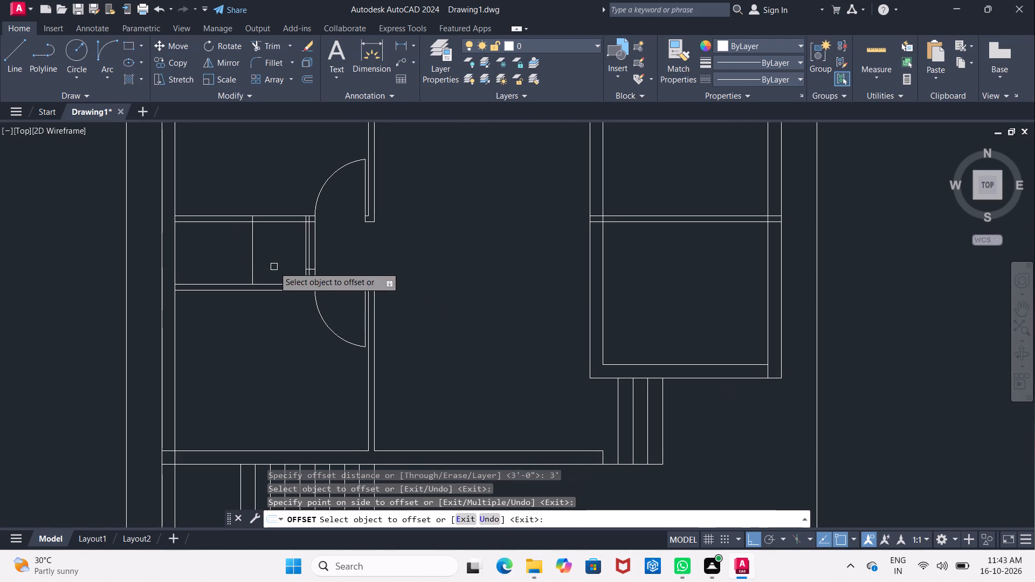
{"action": "key", "text": "Escape"}
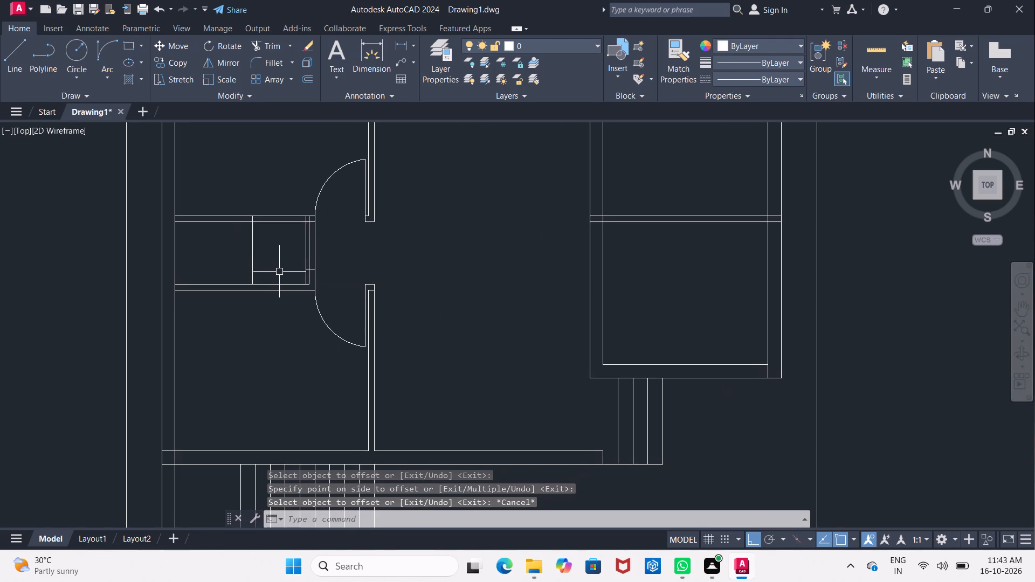
Trim both lines of the small room's upper wall between the 3' offset line and the door-leaf line to open the doorway.
{"action": "key", "text": "t"}
{"action": "key", "text": "r"}
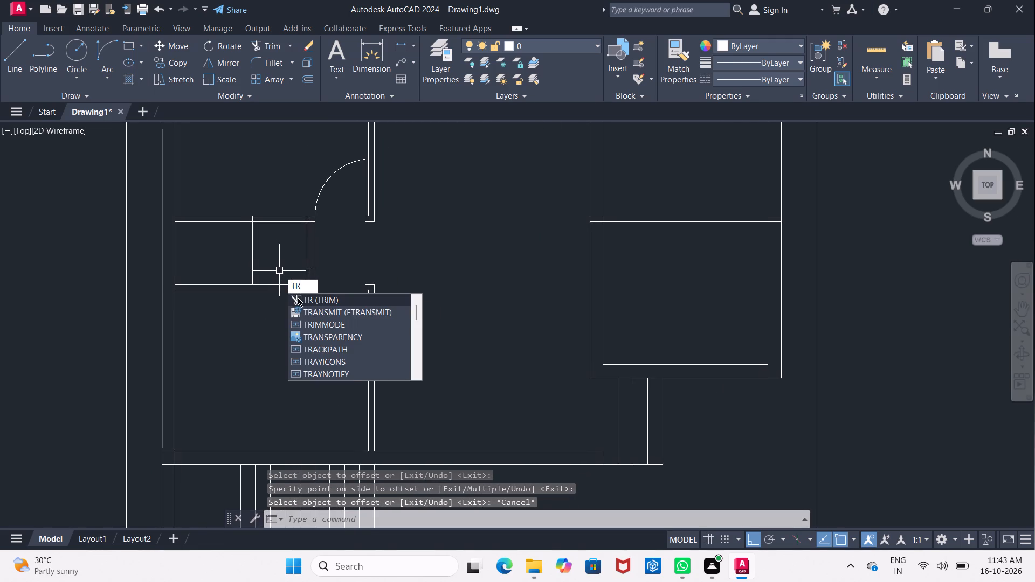
{"action": "left_click", "coordinate": [298, 297]}
{"action": "scroll", "coordinate": [278, 282], "scroll_direction": "up", "scroll_amount": 1}
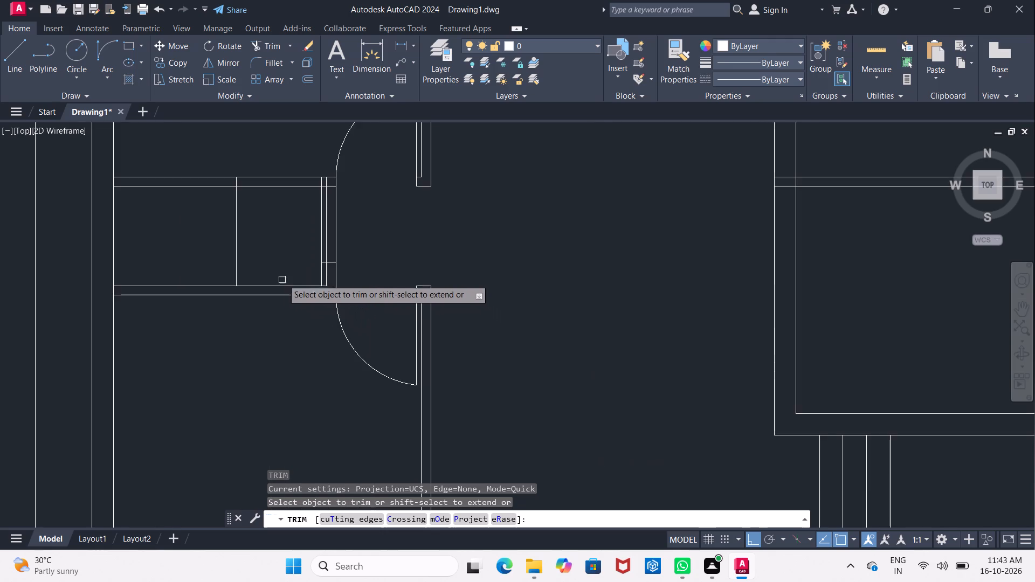
{"action": "scroll", "coordinate": [288, 278], "scroll_direction": "up", "scroll_amount": 2}
{"action": "middle_click_drag", "start_coordinate": [296, 266], "coordinate": [295, 341]}
{"action": "middle_click_drag", "start_coordinate": [289, 302], "coordinate": [291, 359]}
{"action": "left_click_drag", "start_coordinate": [261, 141], "coordinate": [262, 267]}
Trim the door-leaf line below the horizontal 3' line and remove both remaining pieces of that horizontal line.
{"action": "left_click", "coordinate": [369, 398]}
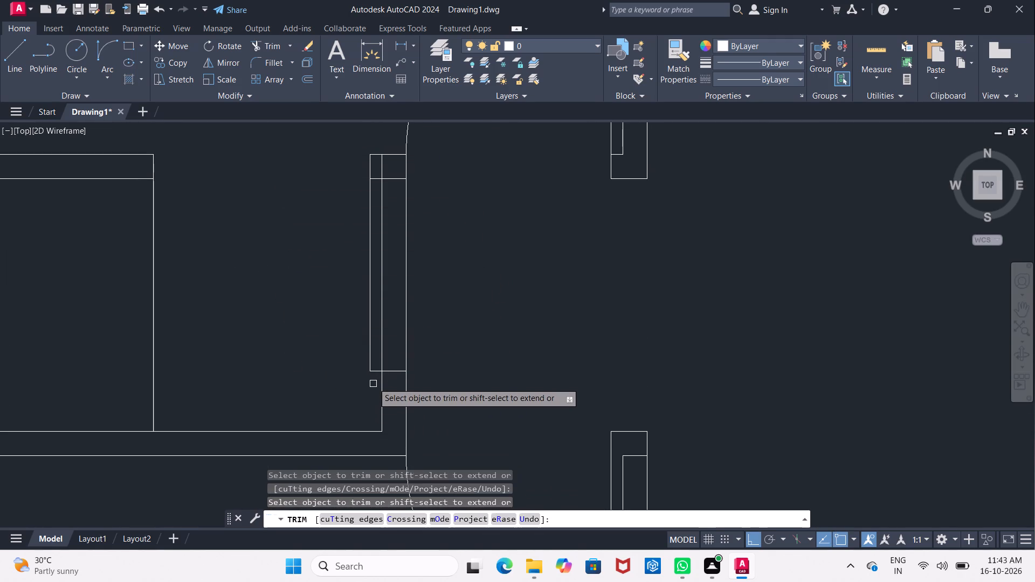
{"action": "scroll", "coordinate": [373, 380], "scroll_direction": "up", "scroll_amount": 2}
{"action": "left_click", "coordinate": [376, 362]}
{"action": "left_click", "coordinate": [419, 359]}
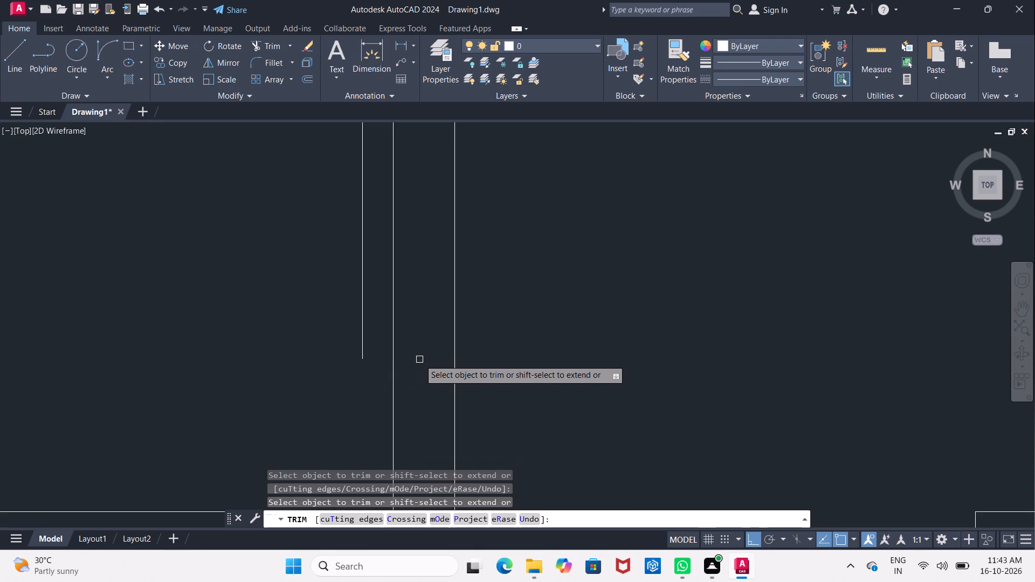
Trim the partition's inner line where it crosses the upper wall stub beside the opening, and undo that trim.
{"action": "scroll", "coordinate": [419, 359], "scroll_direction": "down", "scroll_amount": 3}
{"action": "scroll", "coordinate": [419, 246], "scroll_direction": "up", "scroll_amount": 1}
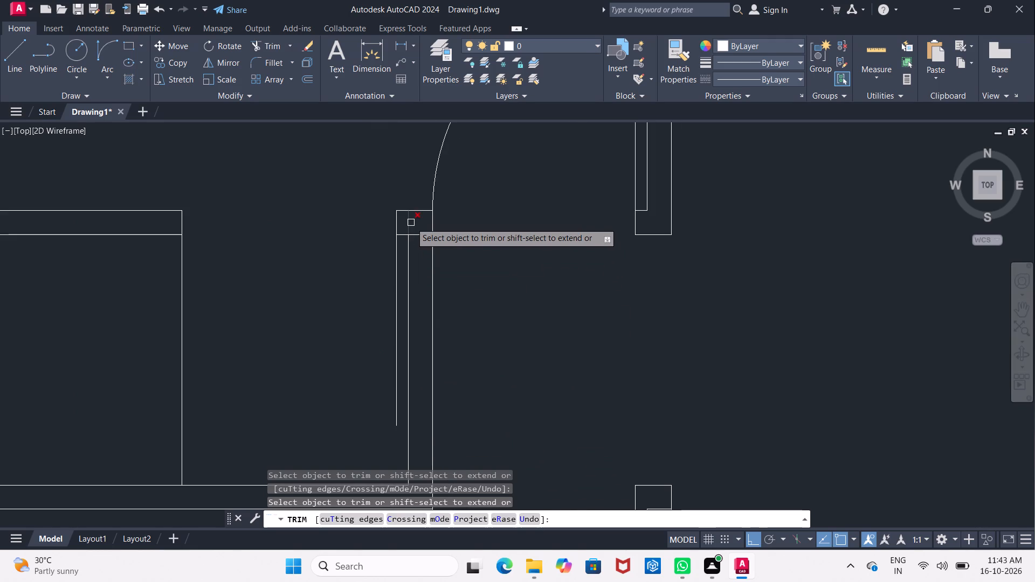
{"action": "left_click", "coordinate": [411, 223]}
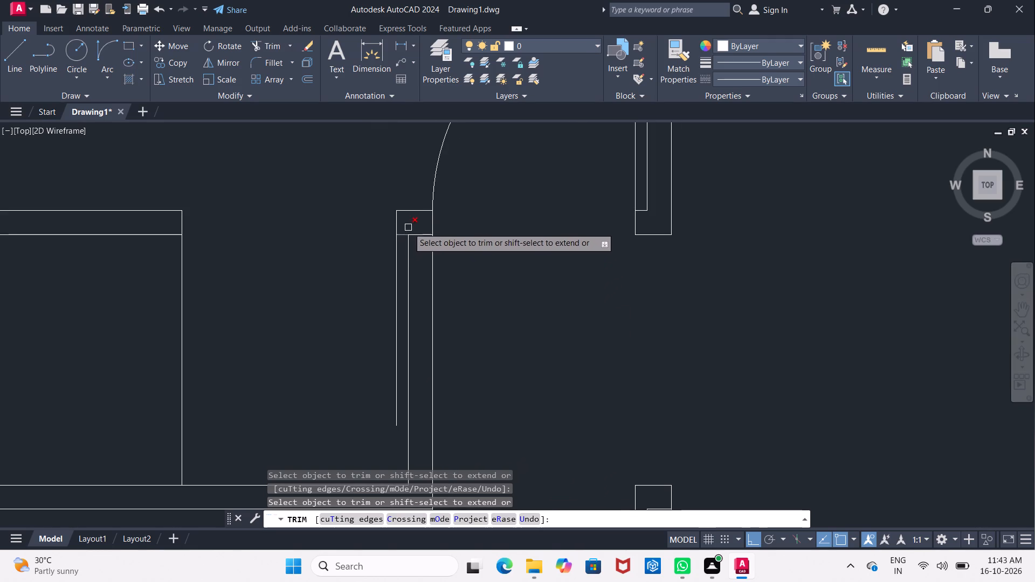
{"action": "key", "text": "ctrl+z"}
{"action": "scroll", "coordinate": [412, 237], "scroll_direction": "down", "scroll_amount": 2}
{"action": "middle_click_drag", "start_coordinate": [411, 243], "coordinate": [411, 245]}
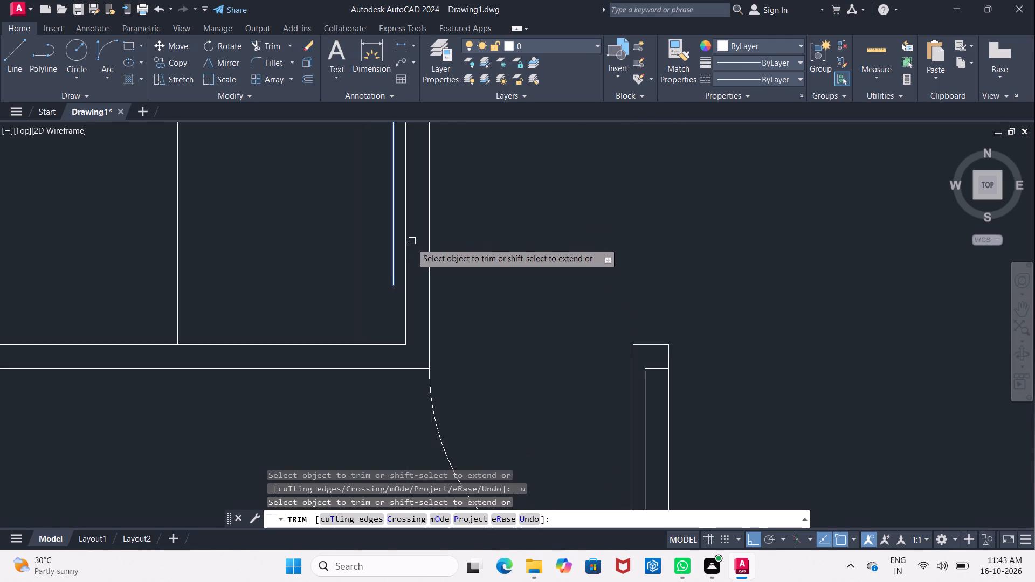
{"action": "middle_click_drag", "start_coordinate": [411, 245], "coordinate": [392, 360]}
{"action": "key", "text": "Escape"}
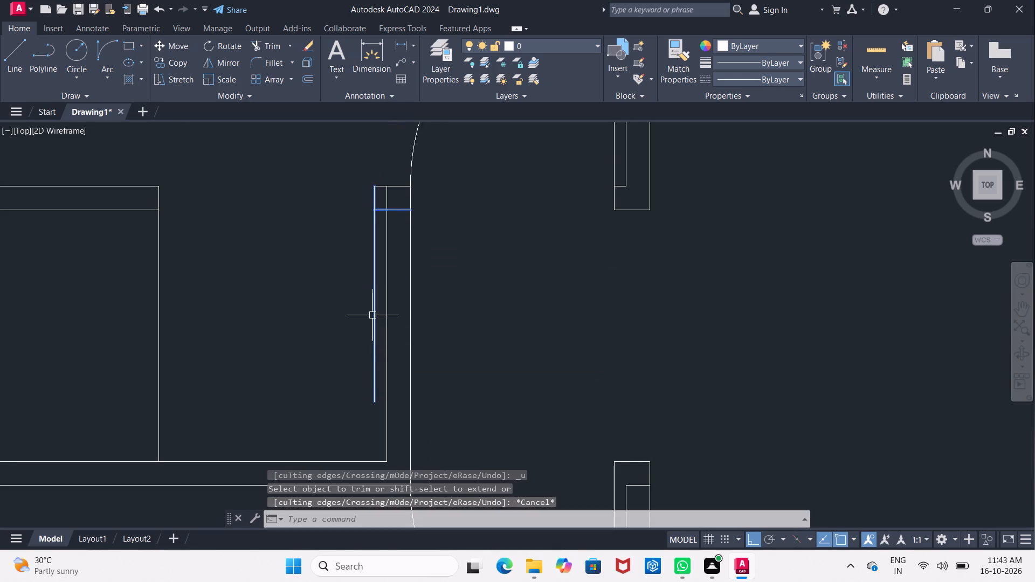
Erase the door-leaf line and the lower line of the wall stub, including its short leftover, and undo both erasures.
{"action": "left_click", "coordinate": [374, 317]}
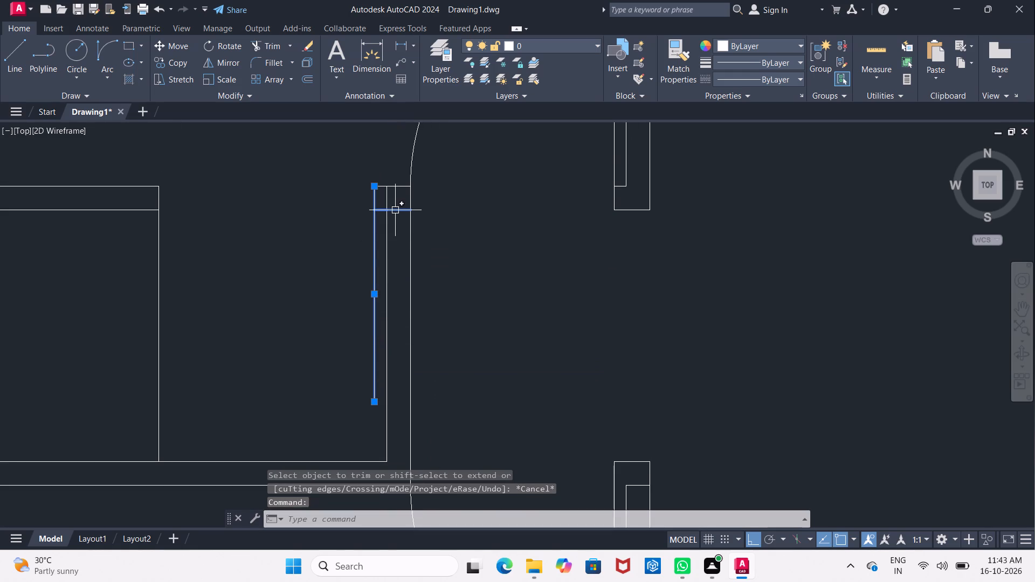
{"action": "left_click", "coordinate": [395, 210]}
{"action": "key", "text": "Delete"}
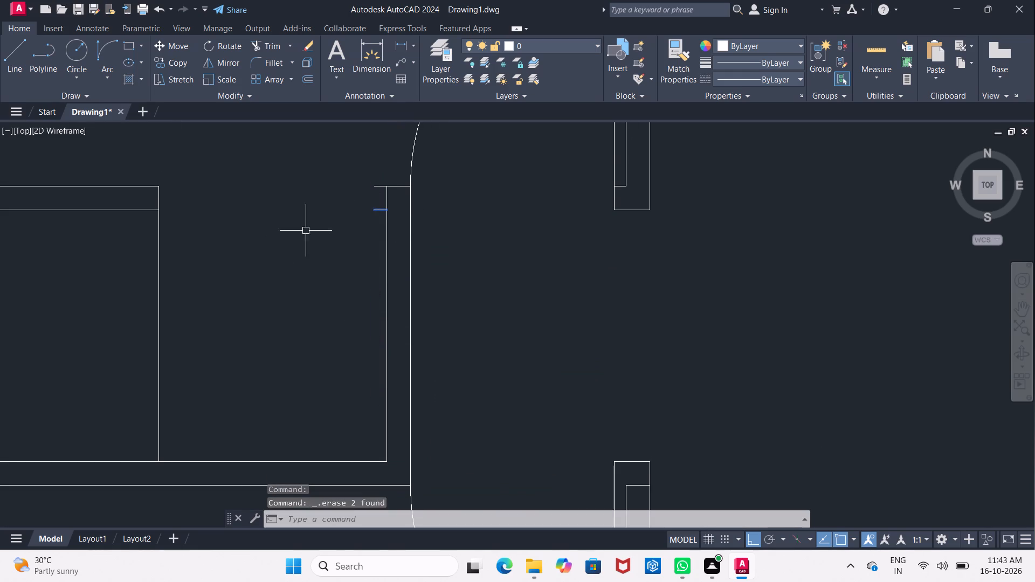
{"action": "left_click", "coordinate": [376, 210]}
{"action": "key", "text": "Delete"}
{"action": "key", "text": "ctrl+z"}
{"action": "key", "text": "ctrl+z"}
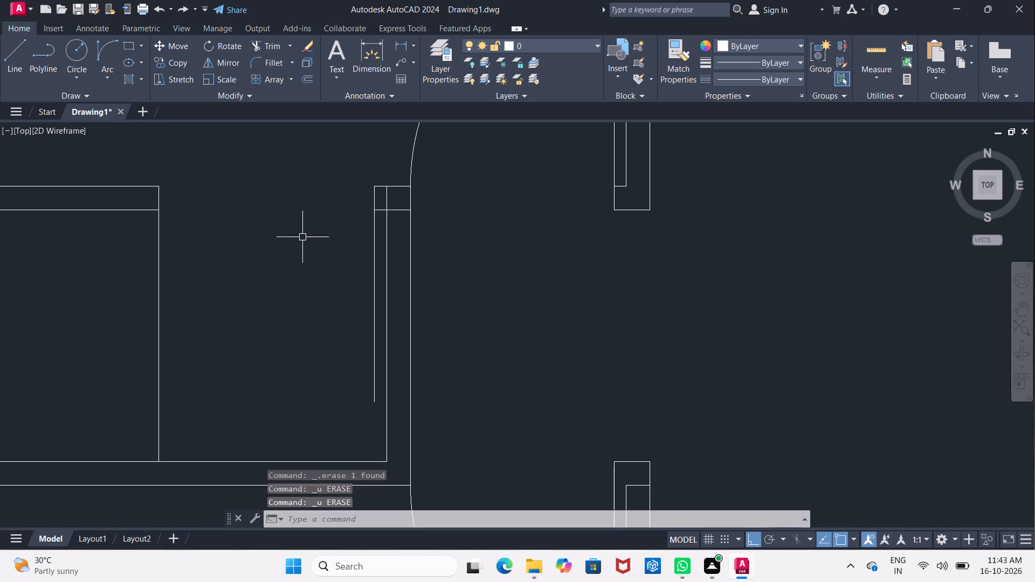
Trim the wall stub's lower line between the leaf and partition, and the partition's inner line inside the stub.
{"action": "middle_click_drag", "start_coordinate": [328, 274], "coordinate": [281, 306]}
{"action": "scroll", "coordinate": [287, 295], "scroll_direction": "down", "scroll_amount": 2}
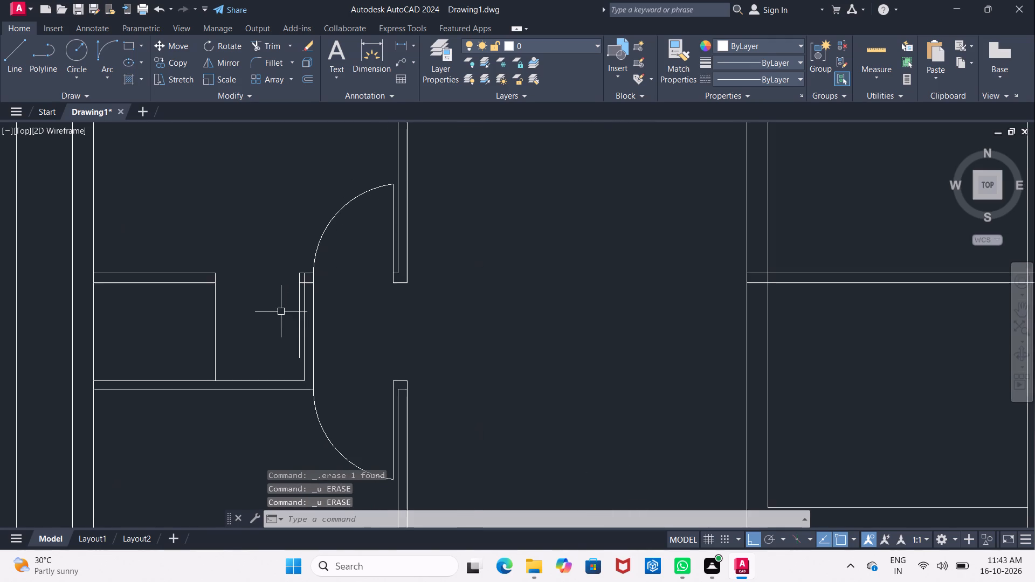
{"action": "middle_click_drag", "start_coordinate": [285, 321], "coordinate": [290, 329]}
{"action": "scroll", "coordinate": [290, 328], "scroll_direction": "up", "scroll_amount": 2}
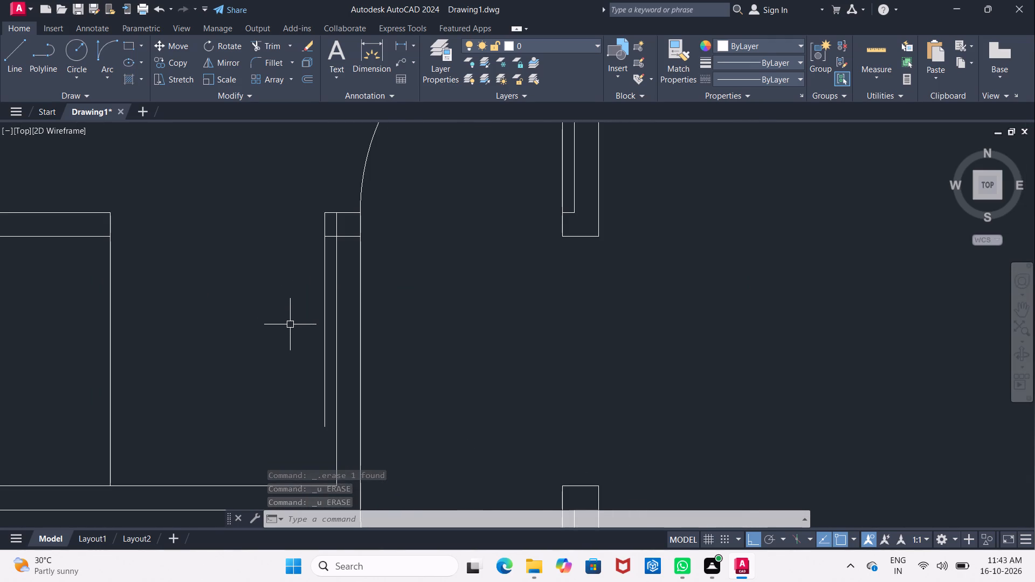
{"action": "middle_click_drag", "start_coordinate": [290, 324], "coordinate": [266, 329]}
{"action": "key", "text": "Escape"}
{"action": "key", "text": "t"}
{"action": "key", "text": "r"}
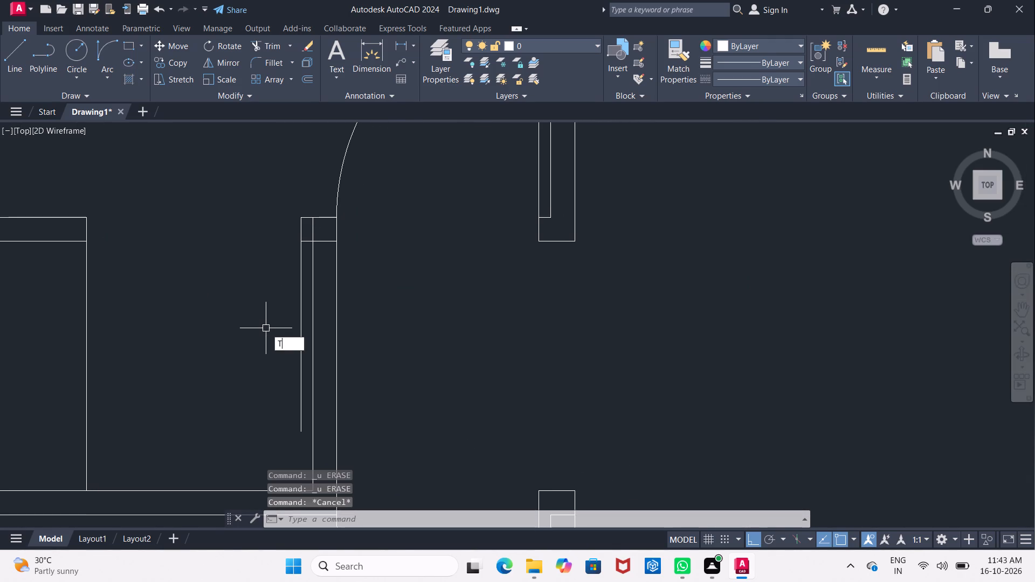
{"action": "left_click", "coordinate": [318, 359]}
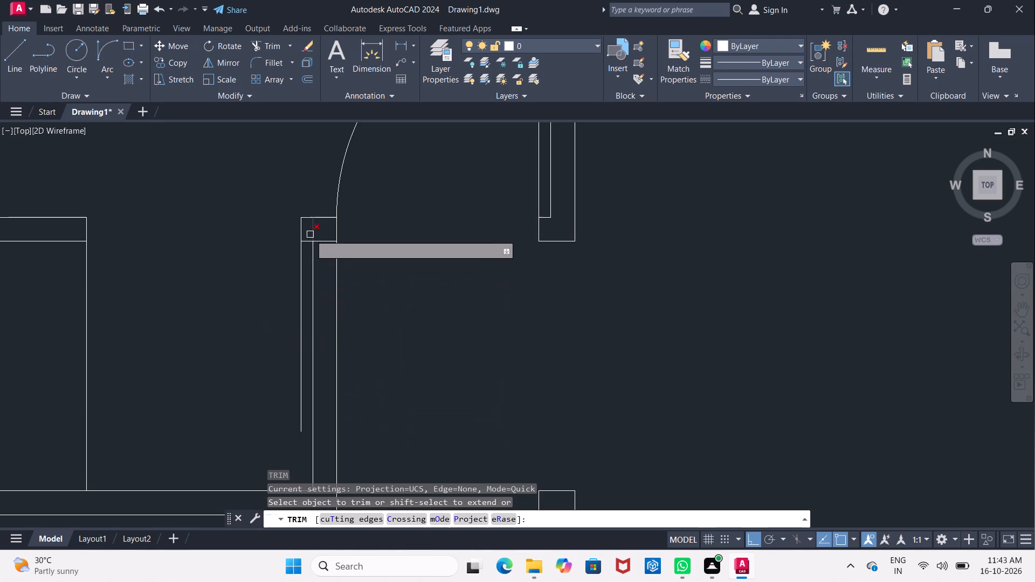
{"action": "left_click", "coordinate": [306, 239]}
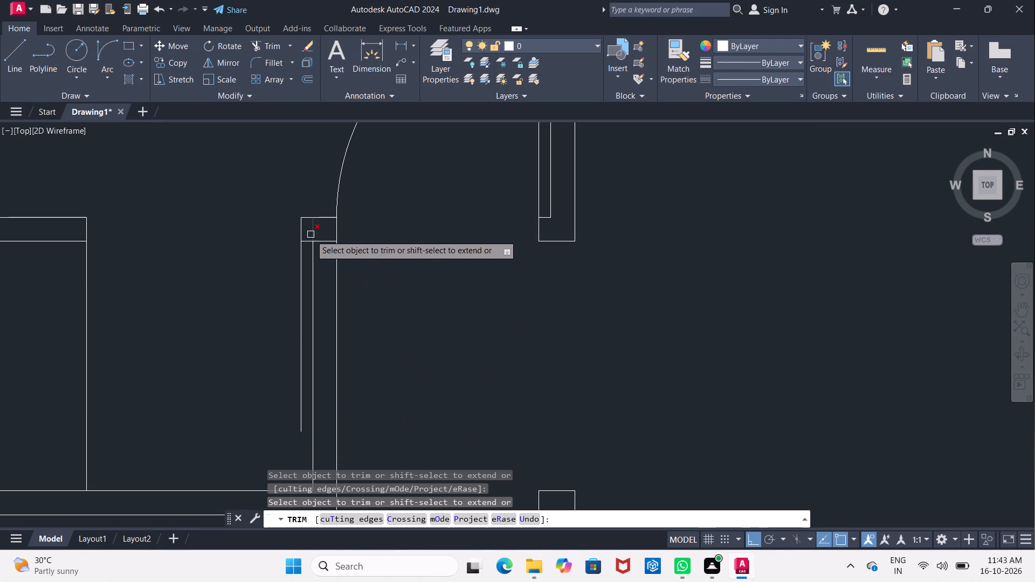
{"action": "scroll", "coordinate": [307, 242], "scroll_direction": "up", "scroll_amount": 2}
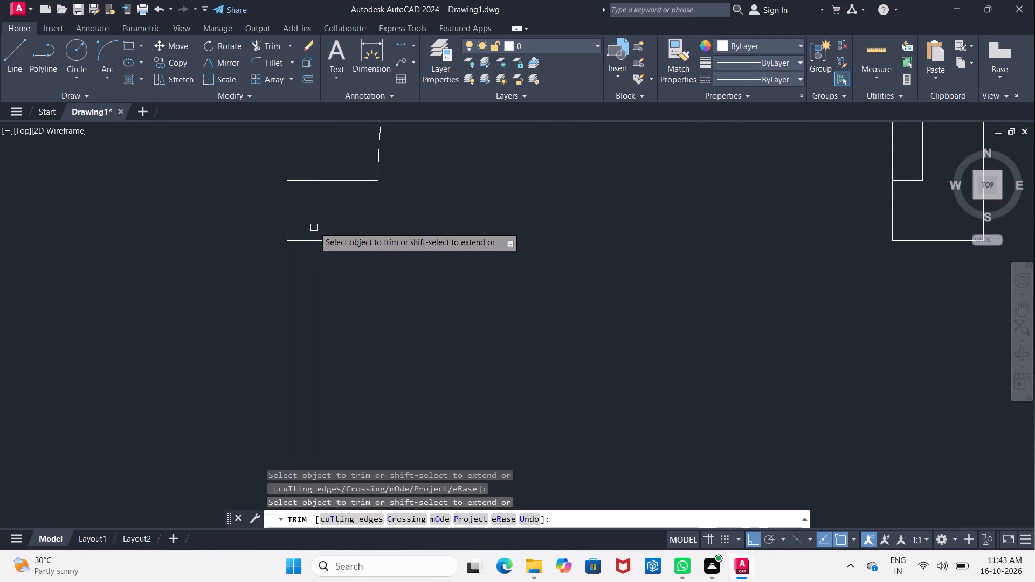
{"action": "left_click", "coordinate": [303, 241]}
{"action": "left_click", "coordinate": [320, 224]}
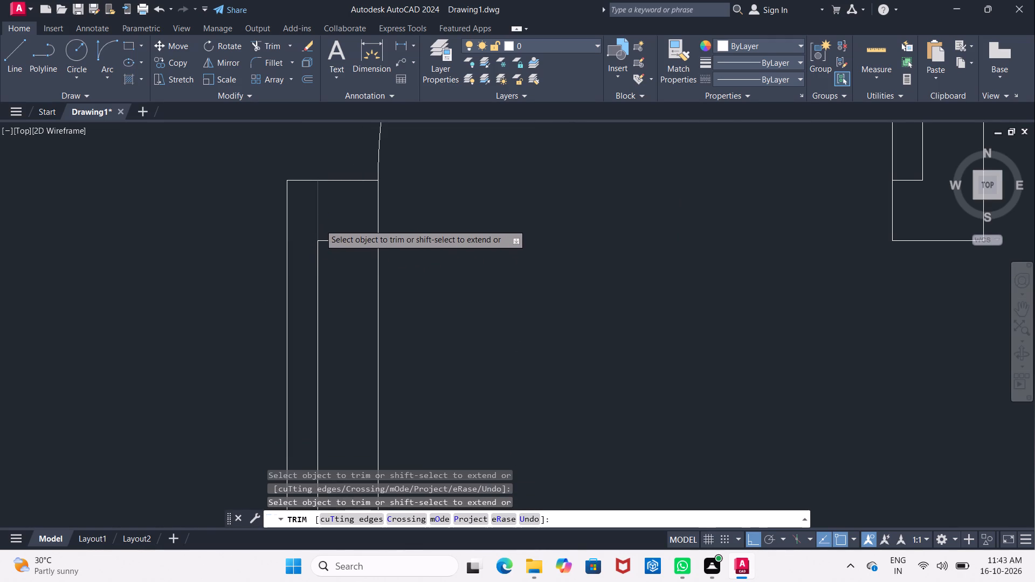
Trim away the vertical 3' offset line below the new doorway inside the small left room.
{"action": "scroll", "coordinate": [320, 224], "scroll_direction": "down", "scroll_amount": 3}
{"action": "middle_click_drag", "start_coordinate": [271, 280], "coordinate": [279, 275]}
{"action": "left_click", "coordinate": [186, 301]}
{"action": "key", "text": "Escape"}
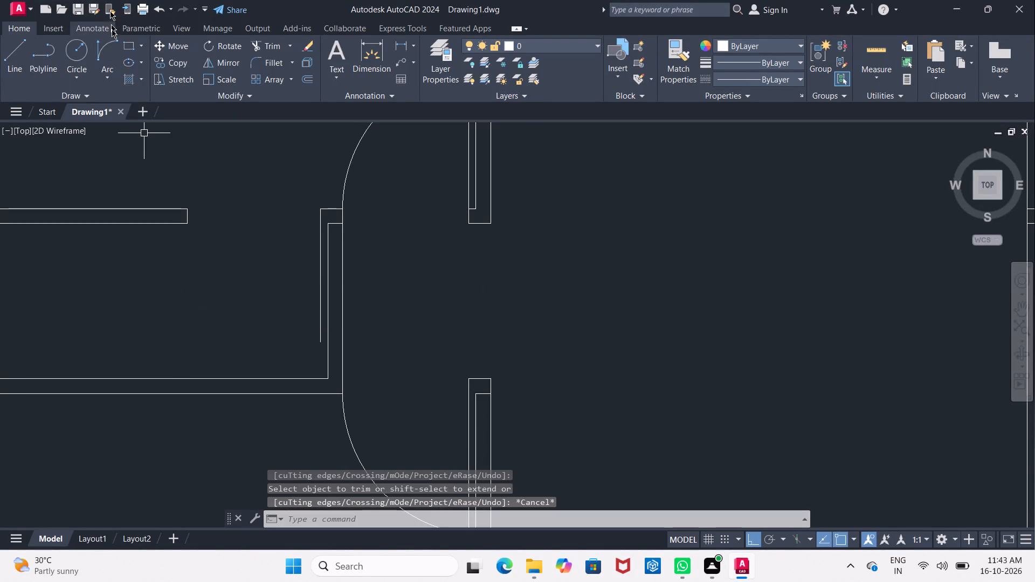
Draw the door swing arc from the opening's lower wall corner to the free end of the small room's door leaf.
{"action": "left_click", "coordinate": [111, 47]}
{"action": "left_click", "coordinate": [183, 227]}
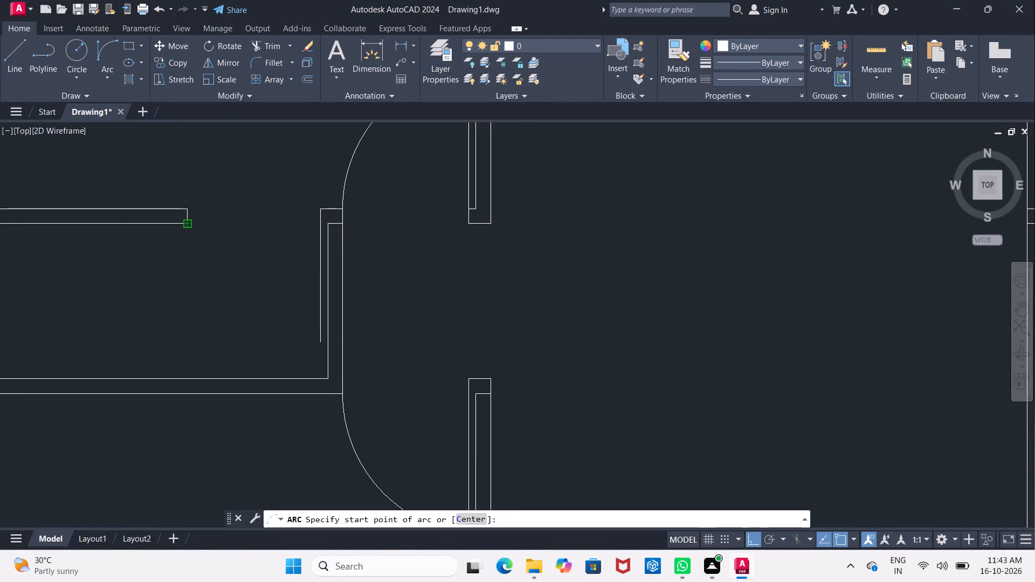
{"action": "left_click", "coordinate": [318, 339]}
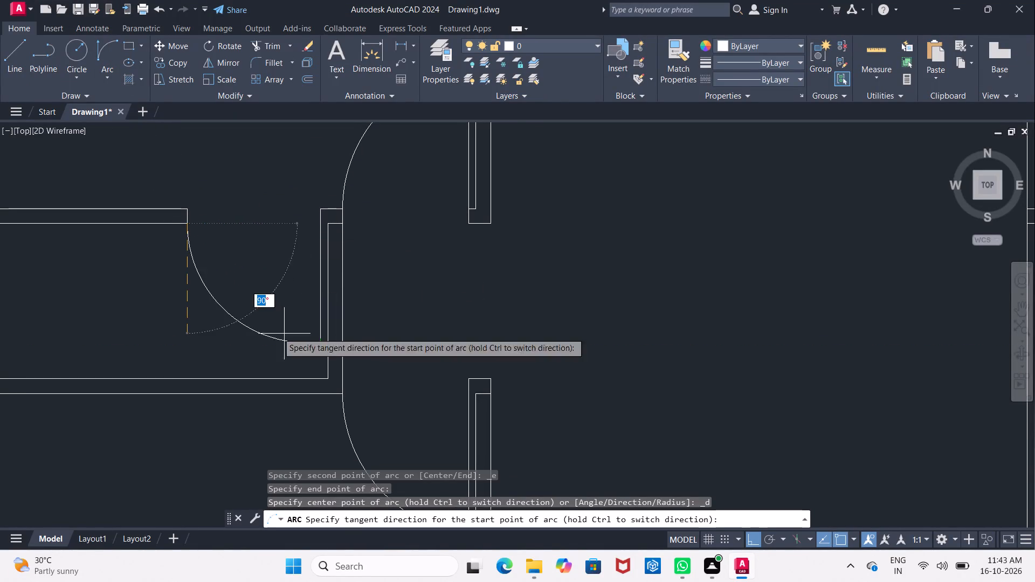
{"action": "left_click", "coordinate": [263, 330]}
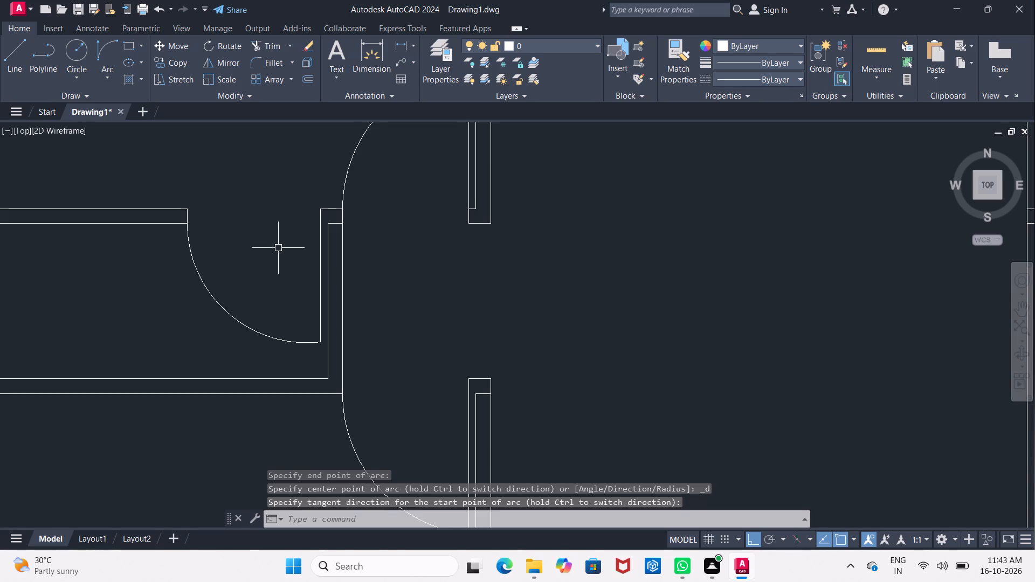
In the upper middle room, offset the bottom partition's outer line 3' upward and the right partition's inner line 3' to the left.
{"action": "middle_click_drag", "start_coordinate": [278, 248], "coordinate": [281, 290]}
{"action": "scroll", "coordinate": [281, 290], "scroll_direction": "down", "scroll_amount": 2}
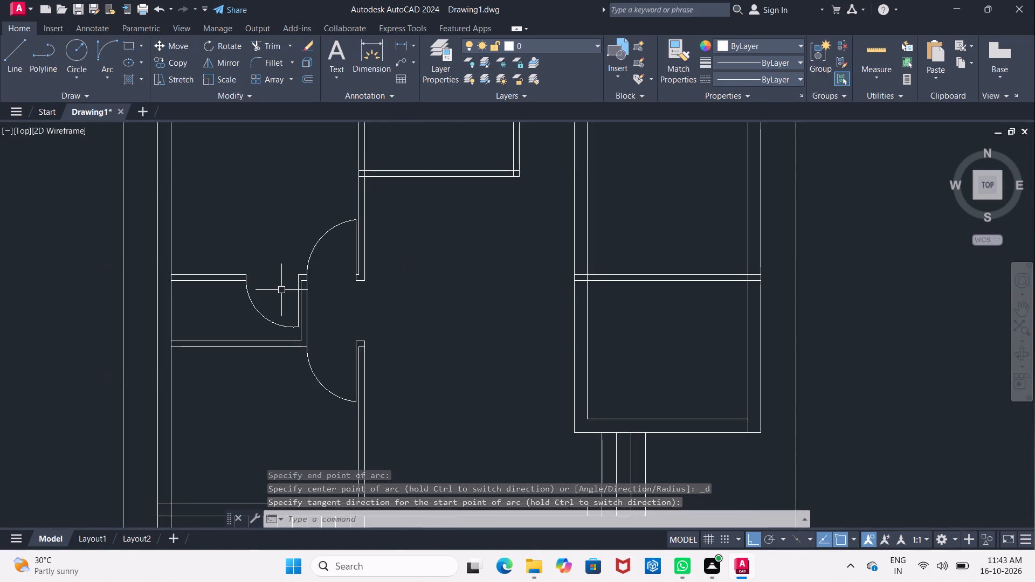
{"action": "scroll", "coordinate": [281, 290], "scroll_direction": "down", "scroll_amount": 1}
{"action": "middle_click_drag", "start_coordinate": [382, 260], "coordinate": [316, 283]}
{"action": "scroll", "coordinate": [350, 215], "scroll_direction": "up", "scroll_amount": 1}
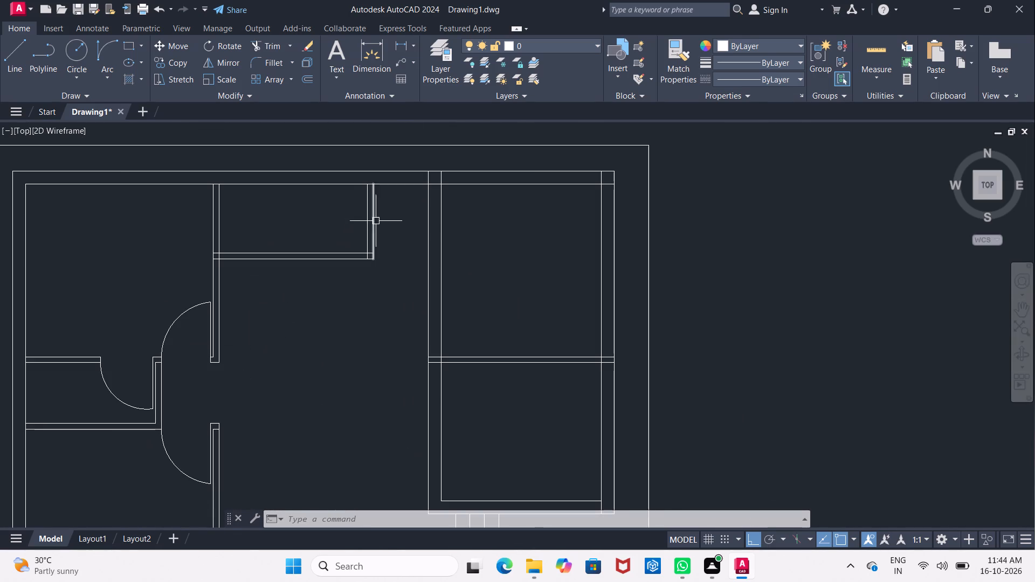
{"action": "scroll", "coordinate": [376, 220], "scroll_direction": "up", "scroll_amount": 2}
{"action": "middle_click_drag", "start_coordinate": [378, 221], "coordinate": [345, 243]}
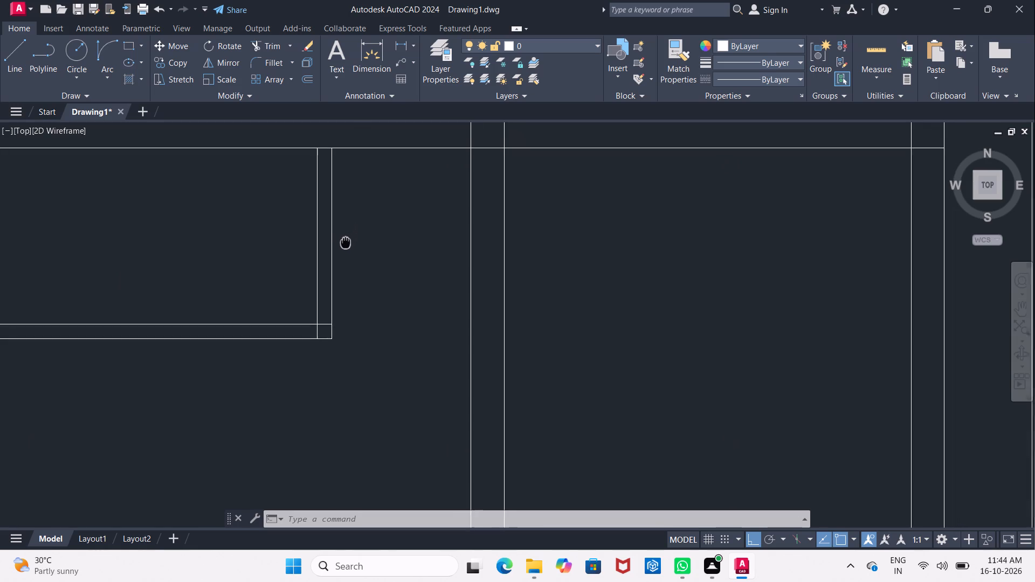
{"action": "middle_click_drag", "start_coordinate": [345, 243], "coordinate": [341, 251]}
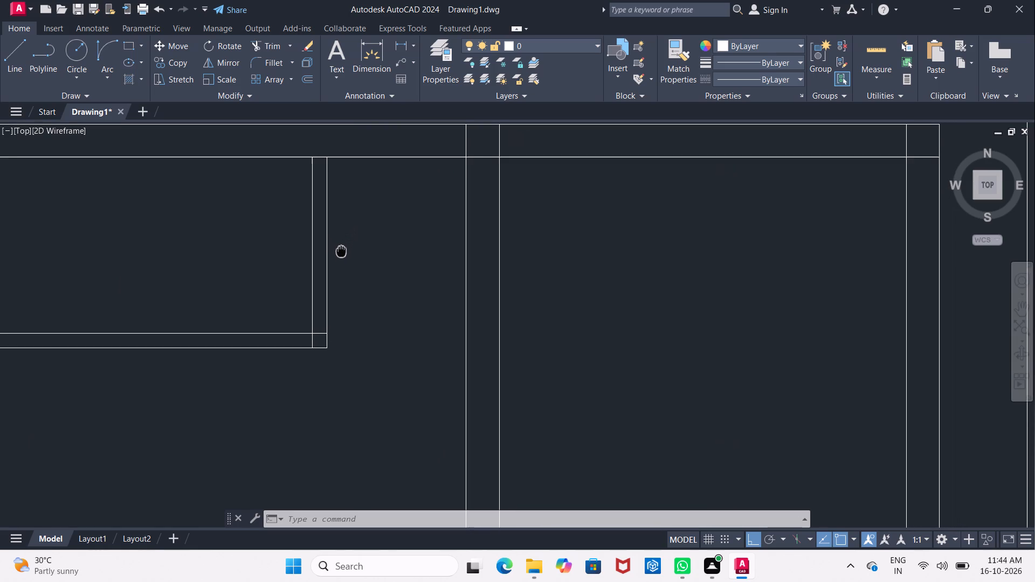
{"action": "middle_click_drag", "start_coordinate": [341, 251], "coordinate": [341, 252]}
{"action": "scroll", "coordinate": [341, 252], "scroll_direction": "down", "scroll_amount": 1}
{"action": "key", "text": "Escape"}
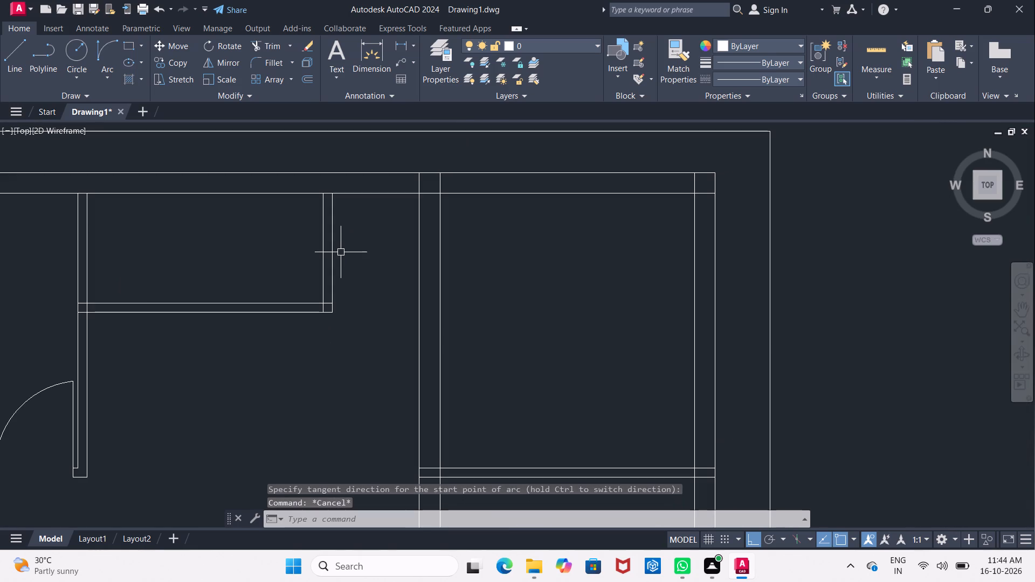
{"action": "key", "text": "o"}
{"action": "key", "text": "Return"}
{"action": "type", "text": "3'"}
{"action": "key", "text": "Return"}
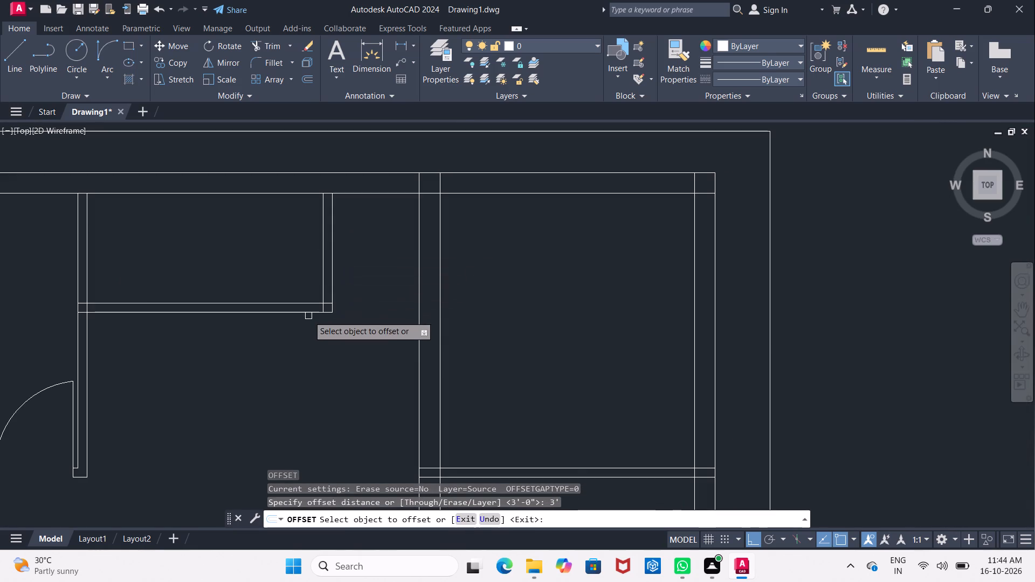
{"action": "left_click", "coordinate": [308, 312]}
{"action": "left_click", "coordinate": [307, 266]}
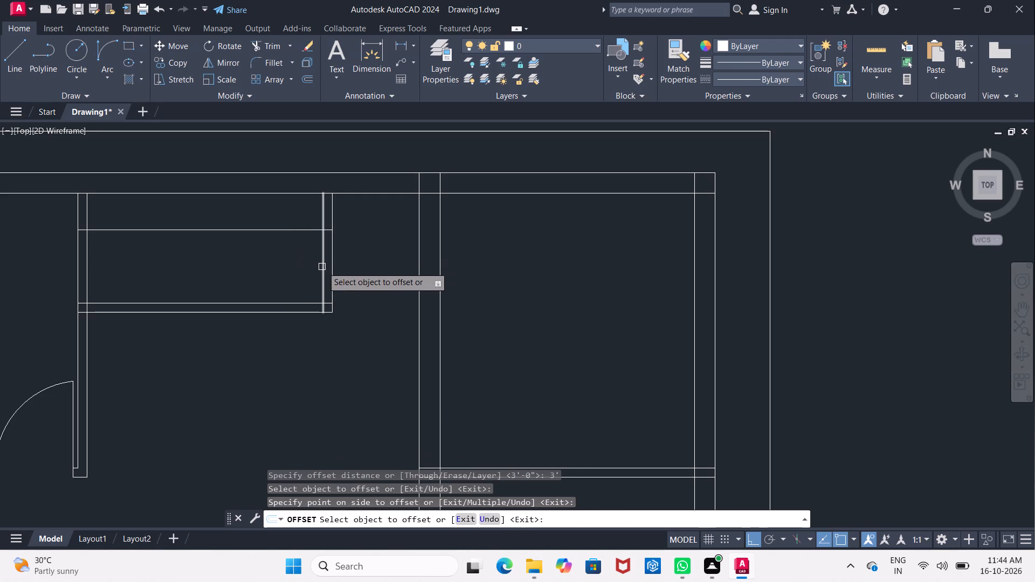
{"action": "left_click", "coordinate": [322, 267]}
{"action": "left_click", "coordinate": [230, 272]}
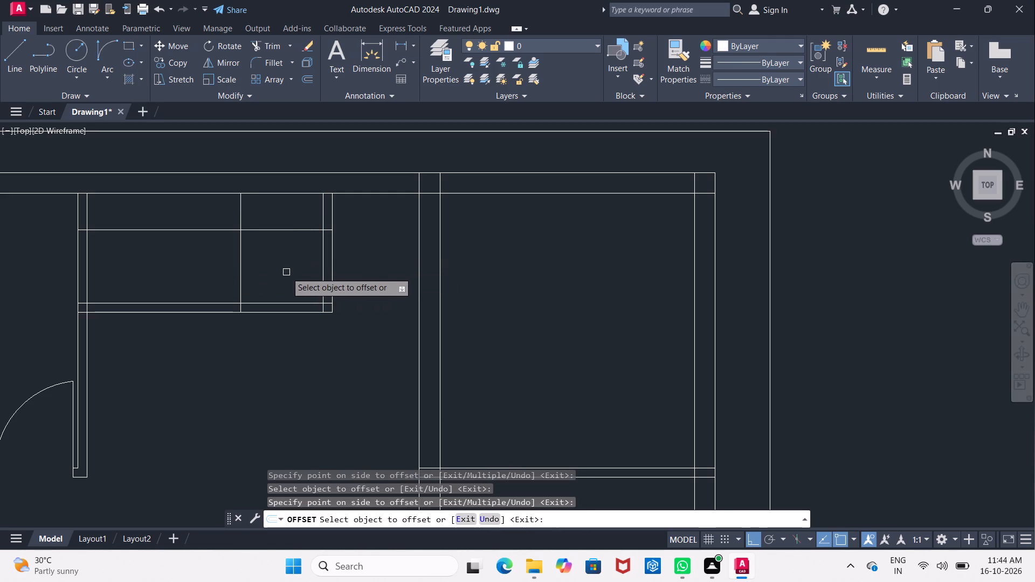
{"action": "key", "text": "Escape"}
Start a new offset with a distance of 2 for the upper middle room.
{"action": "key", "text": "Return"}
{"action": "key", "text": "Return"}
{"action": "key", "text": "Return"}
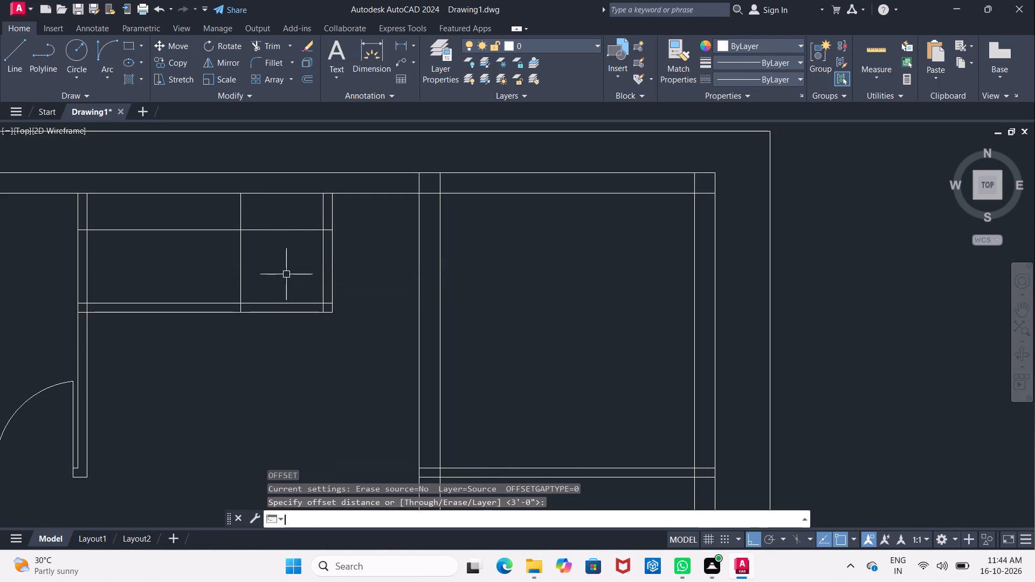
{"action": "key", "text": "Return"}
{"action": "key", "text": "2"}
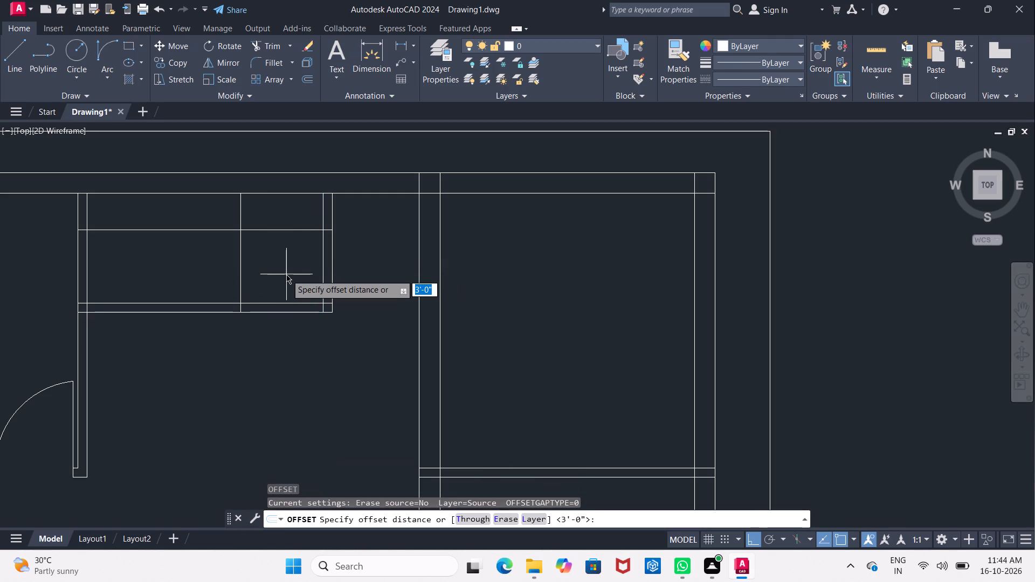
Offset the inner line of the small upper room's right wall 2" into the room.
{"action": "key", "text": "shift+quotedbl"}
{"action": "key", "text": "Return"}
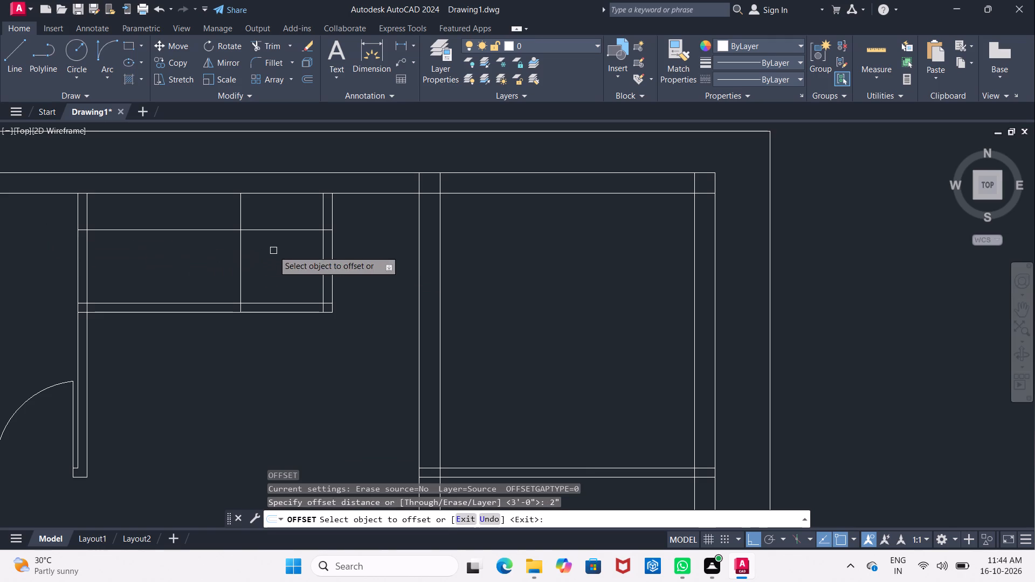
{"action": "left_click", "coordinate": [321, 265]}
{"action": "left_click", "coordinate": [308, 267]}
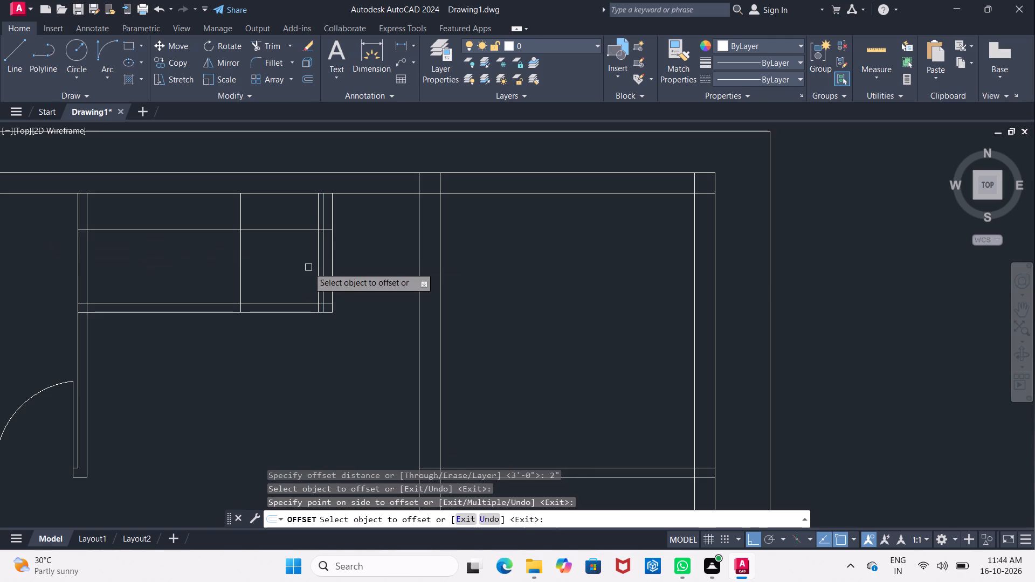
{"action": "key", "text": "Escape"}
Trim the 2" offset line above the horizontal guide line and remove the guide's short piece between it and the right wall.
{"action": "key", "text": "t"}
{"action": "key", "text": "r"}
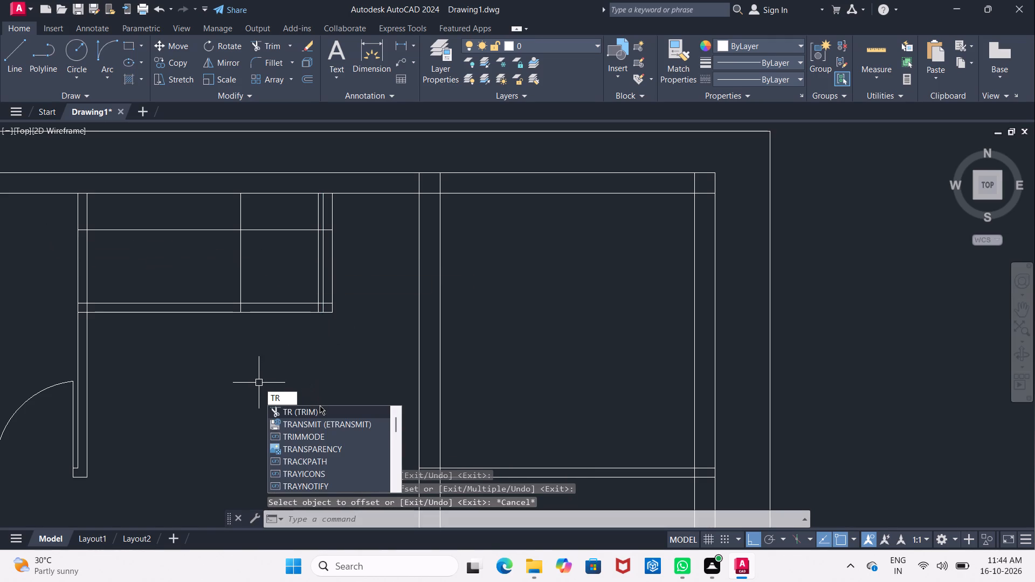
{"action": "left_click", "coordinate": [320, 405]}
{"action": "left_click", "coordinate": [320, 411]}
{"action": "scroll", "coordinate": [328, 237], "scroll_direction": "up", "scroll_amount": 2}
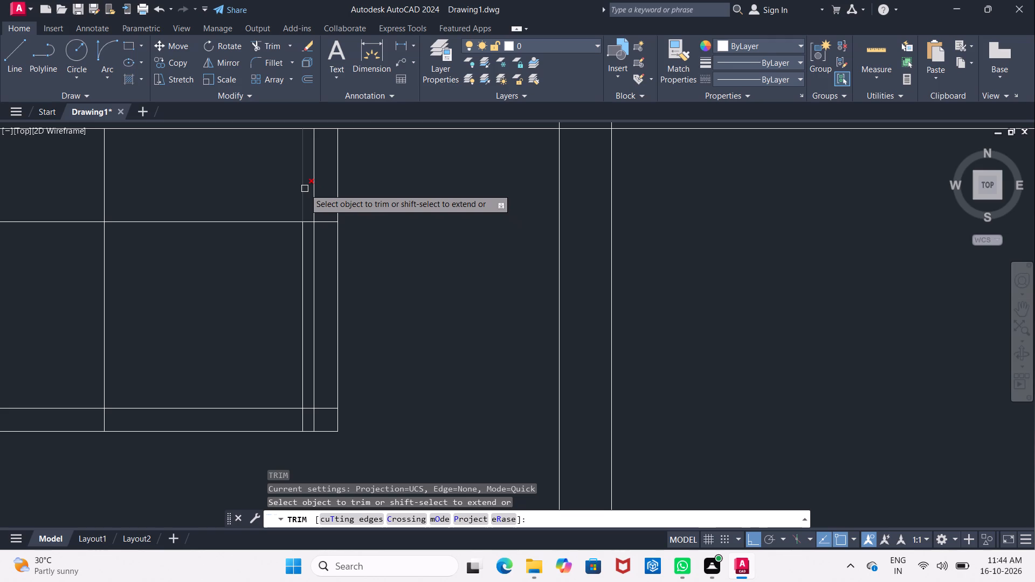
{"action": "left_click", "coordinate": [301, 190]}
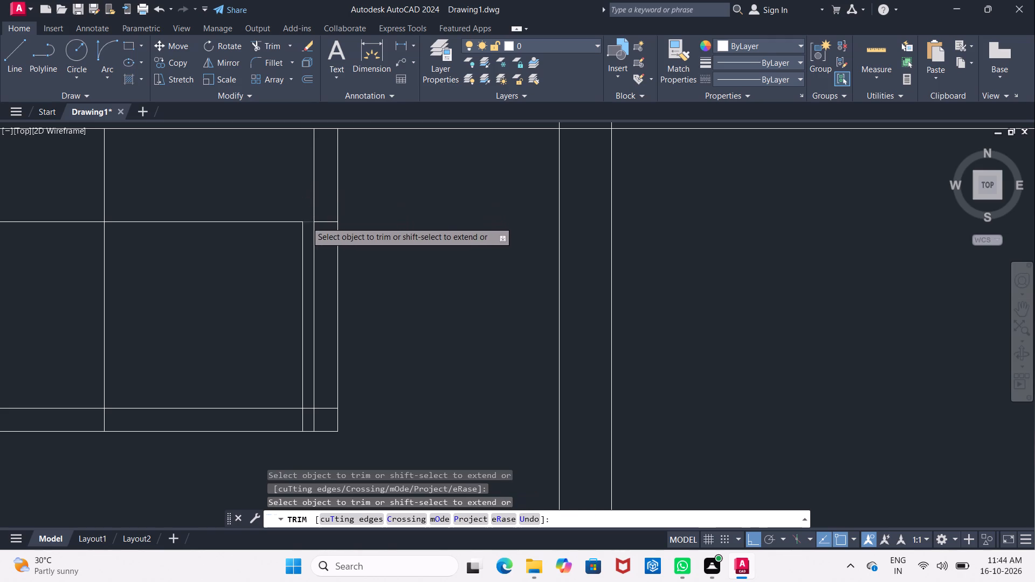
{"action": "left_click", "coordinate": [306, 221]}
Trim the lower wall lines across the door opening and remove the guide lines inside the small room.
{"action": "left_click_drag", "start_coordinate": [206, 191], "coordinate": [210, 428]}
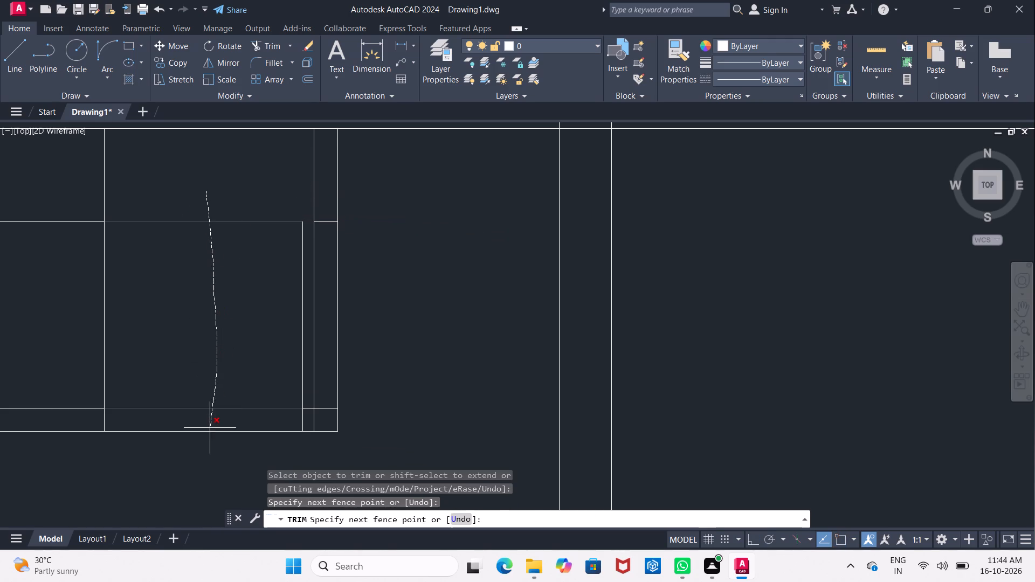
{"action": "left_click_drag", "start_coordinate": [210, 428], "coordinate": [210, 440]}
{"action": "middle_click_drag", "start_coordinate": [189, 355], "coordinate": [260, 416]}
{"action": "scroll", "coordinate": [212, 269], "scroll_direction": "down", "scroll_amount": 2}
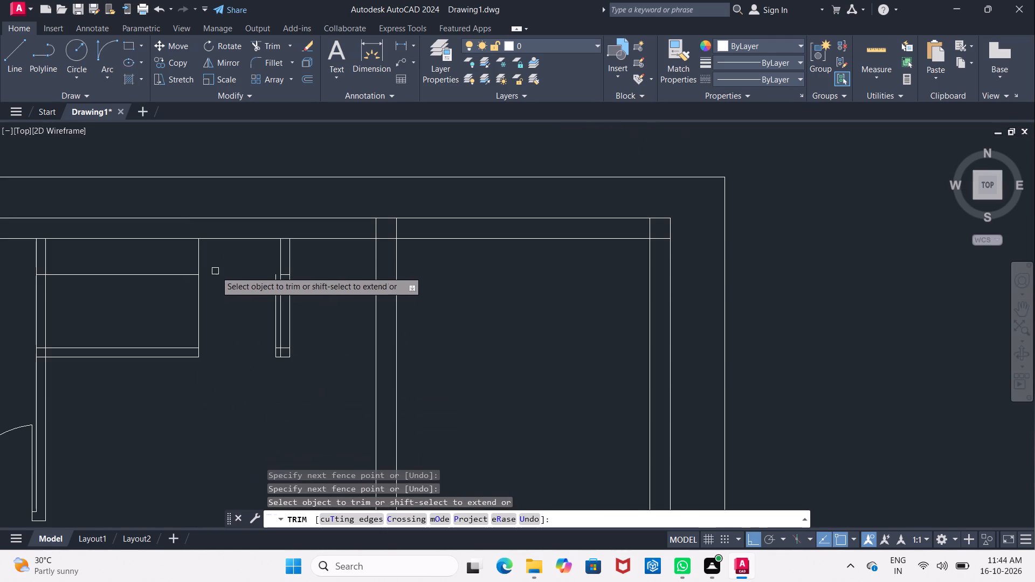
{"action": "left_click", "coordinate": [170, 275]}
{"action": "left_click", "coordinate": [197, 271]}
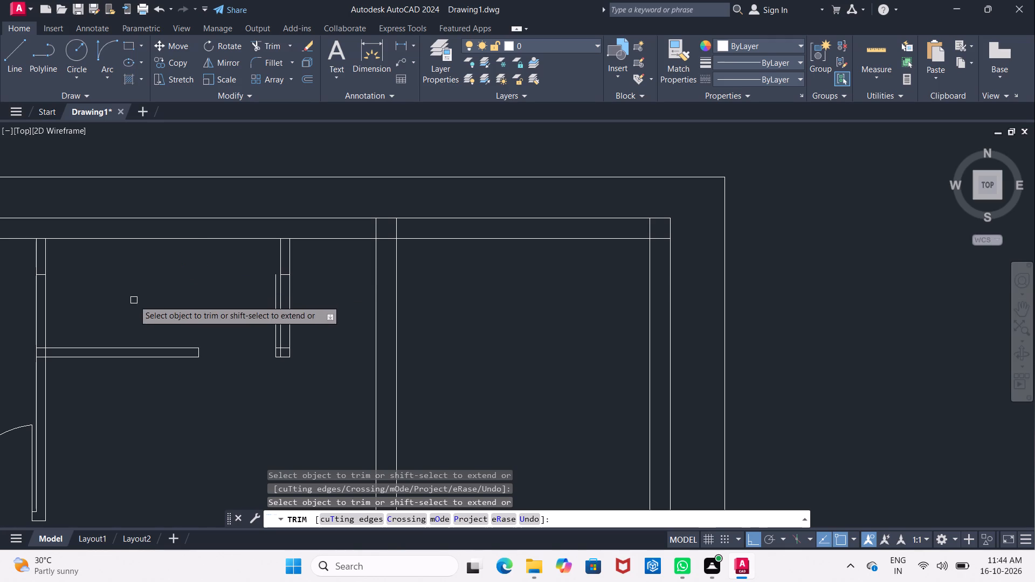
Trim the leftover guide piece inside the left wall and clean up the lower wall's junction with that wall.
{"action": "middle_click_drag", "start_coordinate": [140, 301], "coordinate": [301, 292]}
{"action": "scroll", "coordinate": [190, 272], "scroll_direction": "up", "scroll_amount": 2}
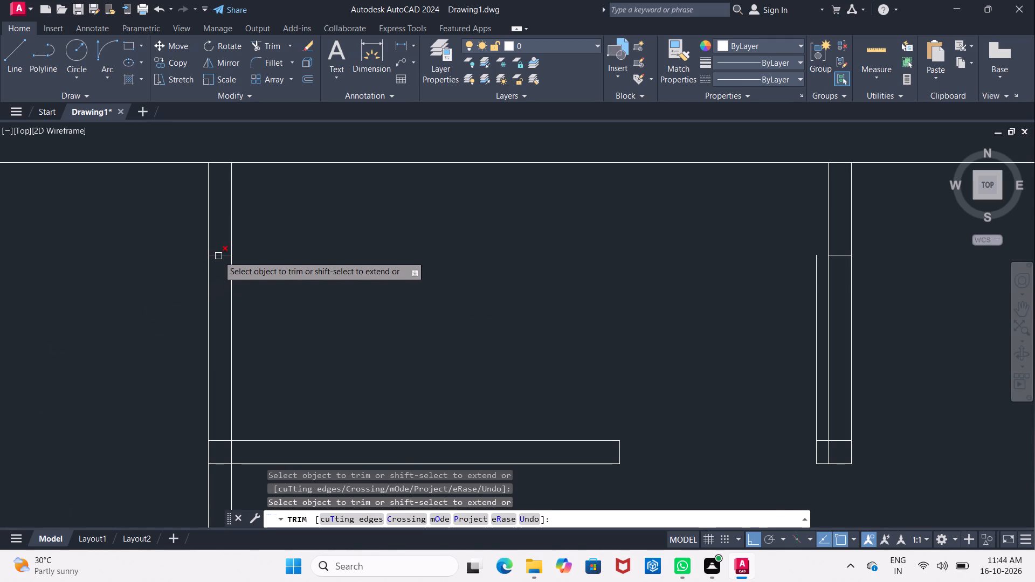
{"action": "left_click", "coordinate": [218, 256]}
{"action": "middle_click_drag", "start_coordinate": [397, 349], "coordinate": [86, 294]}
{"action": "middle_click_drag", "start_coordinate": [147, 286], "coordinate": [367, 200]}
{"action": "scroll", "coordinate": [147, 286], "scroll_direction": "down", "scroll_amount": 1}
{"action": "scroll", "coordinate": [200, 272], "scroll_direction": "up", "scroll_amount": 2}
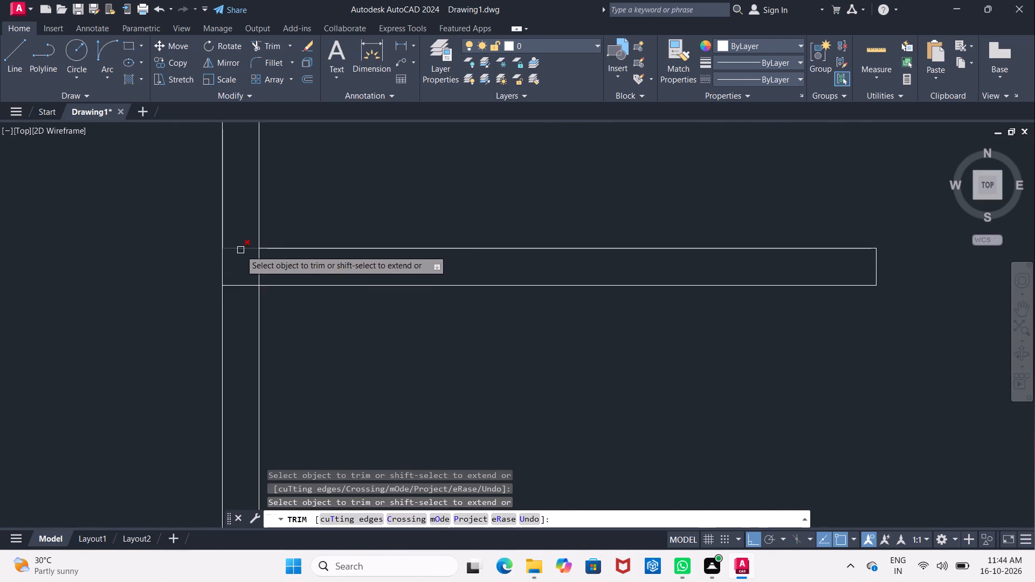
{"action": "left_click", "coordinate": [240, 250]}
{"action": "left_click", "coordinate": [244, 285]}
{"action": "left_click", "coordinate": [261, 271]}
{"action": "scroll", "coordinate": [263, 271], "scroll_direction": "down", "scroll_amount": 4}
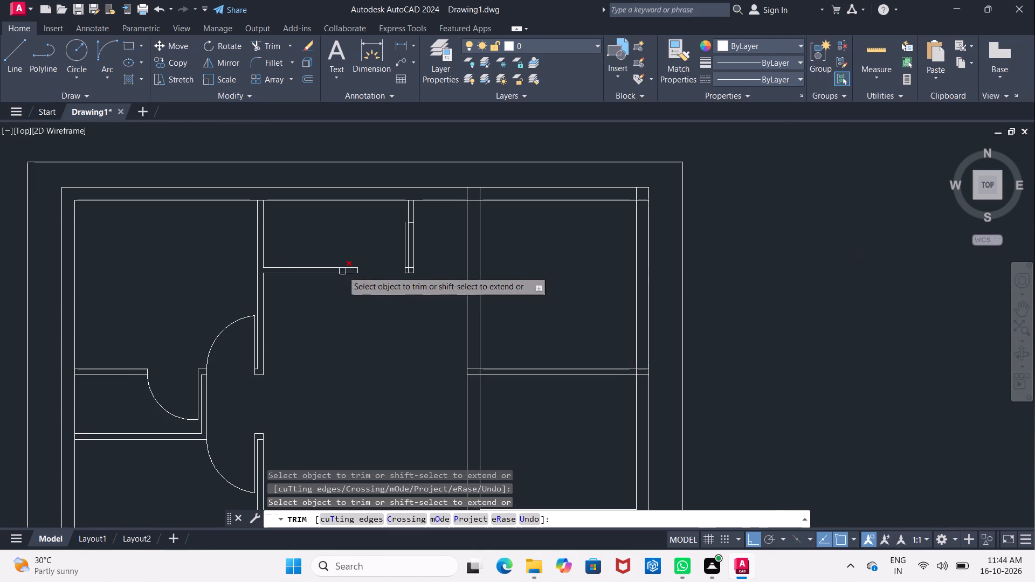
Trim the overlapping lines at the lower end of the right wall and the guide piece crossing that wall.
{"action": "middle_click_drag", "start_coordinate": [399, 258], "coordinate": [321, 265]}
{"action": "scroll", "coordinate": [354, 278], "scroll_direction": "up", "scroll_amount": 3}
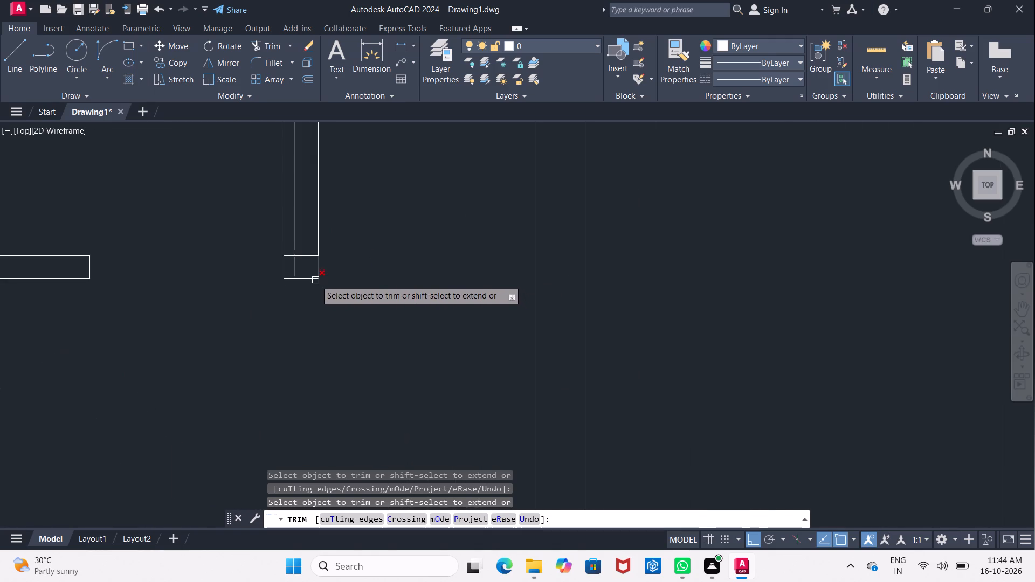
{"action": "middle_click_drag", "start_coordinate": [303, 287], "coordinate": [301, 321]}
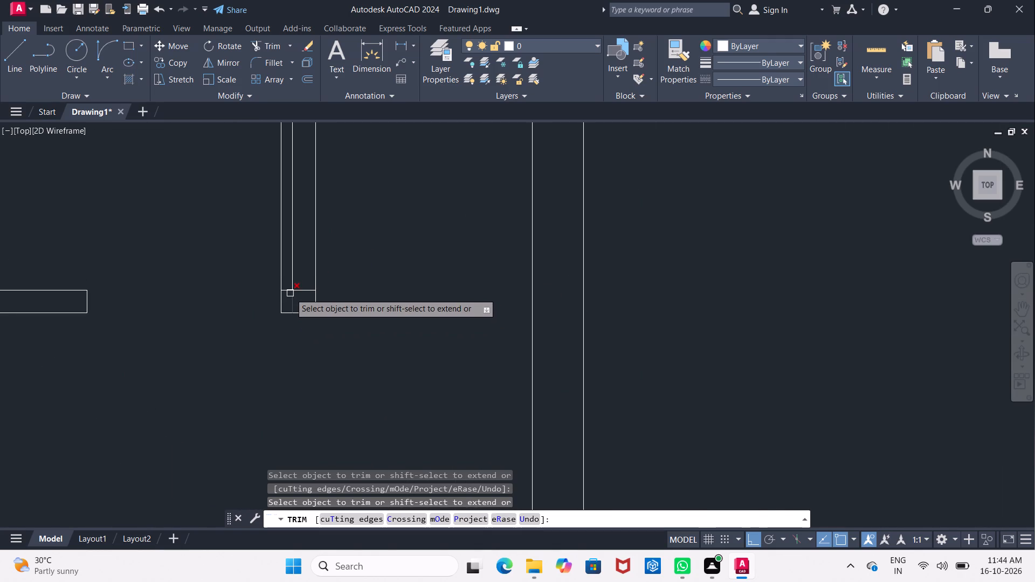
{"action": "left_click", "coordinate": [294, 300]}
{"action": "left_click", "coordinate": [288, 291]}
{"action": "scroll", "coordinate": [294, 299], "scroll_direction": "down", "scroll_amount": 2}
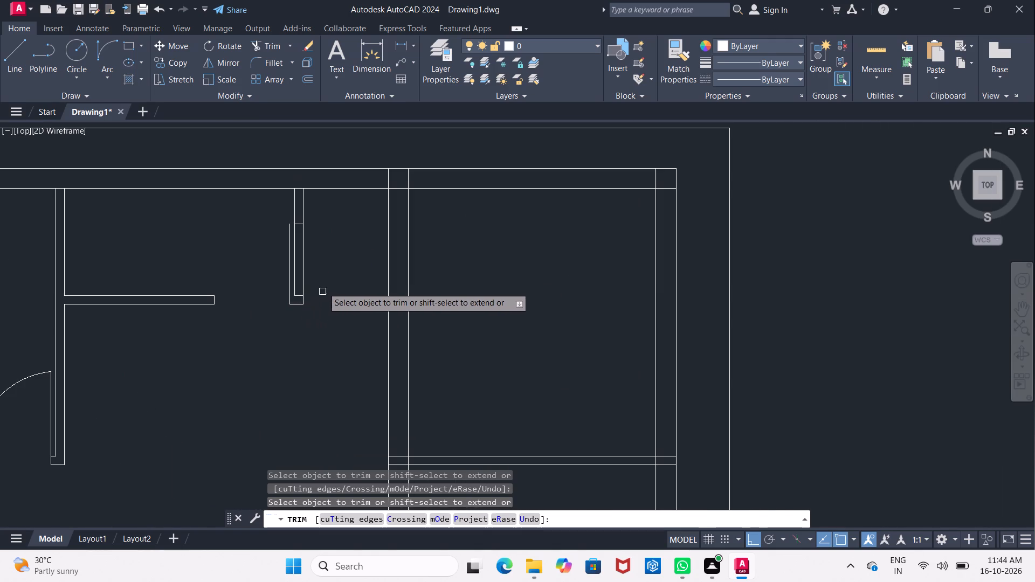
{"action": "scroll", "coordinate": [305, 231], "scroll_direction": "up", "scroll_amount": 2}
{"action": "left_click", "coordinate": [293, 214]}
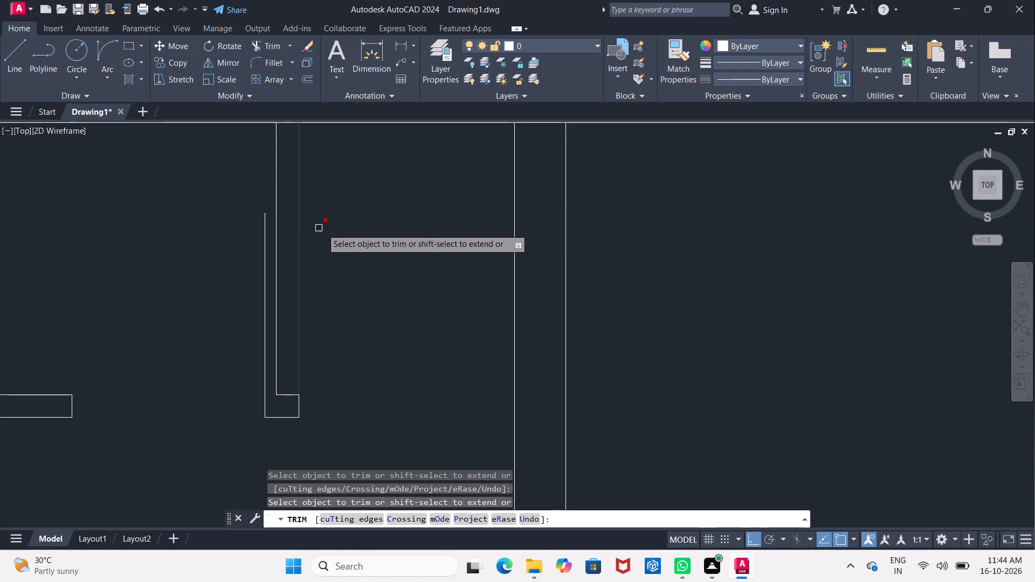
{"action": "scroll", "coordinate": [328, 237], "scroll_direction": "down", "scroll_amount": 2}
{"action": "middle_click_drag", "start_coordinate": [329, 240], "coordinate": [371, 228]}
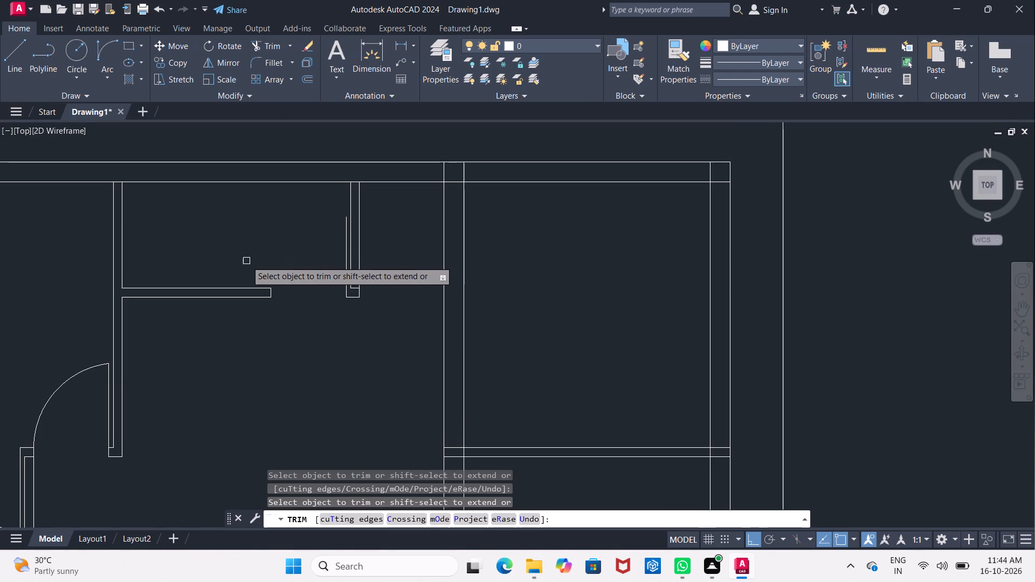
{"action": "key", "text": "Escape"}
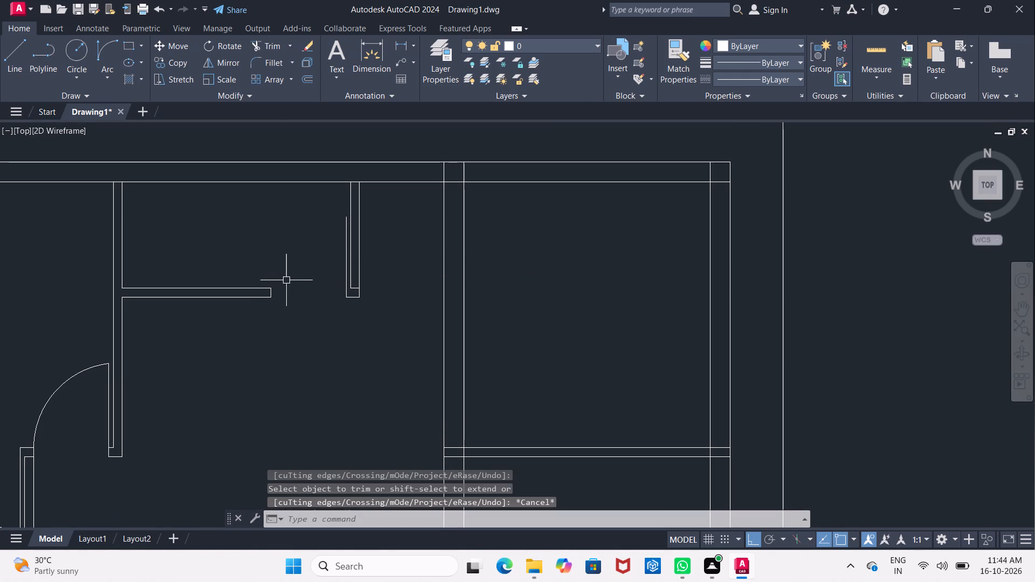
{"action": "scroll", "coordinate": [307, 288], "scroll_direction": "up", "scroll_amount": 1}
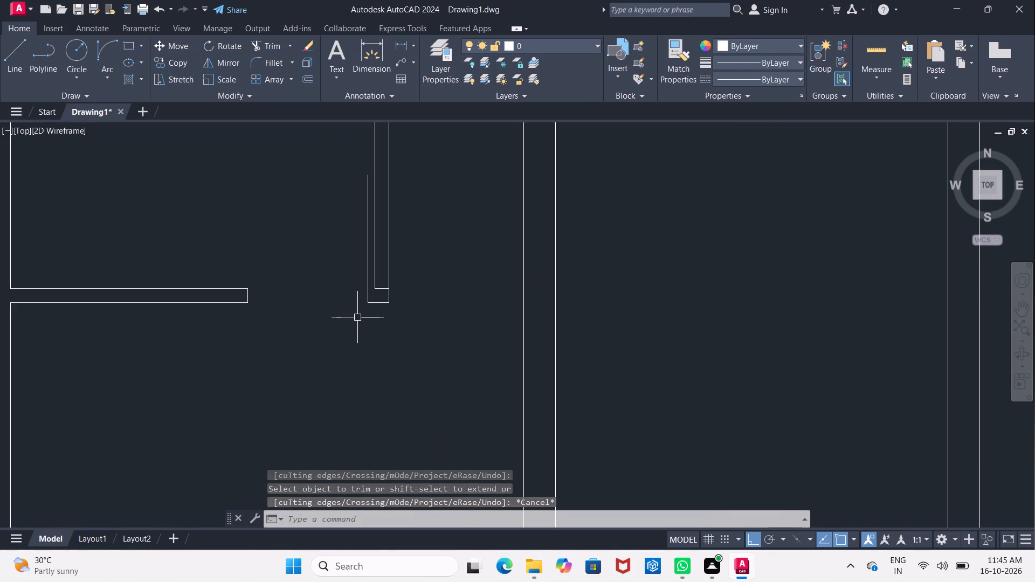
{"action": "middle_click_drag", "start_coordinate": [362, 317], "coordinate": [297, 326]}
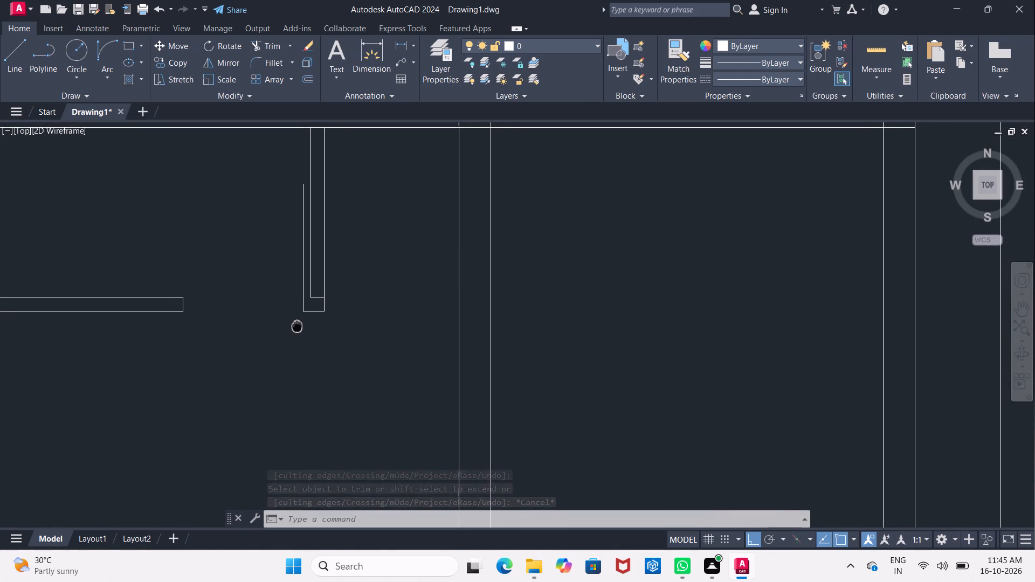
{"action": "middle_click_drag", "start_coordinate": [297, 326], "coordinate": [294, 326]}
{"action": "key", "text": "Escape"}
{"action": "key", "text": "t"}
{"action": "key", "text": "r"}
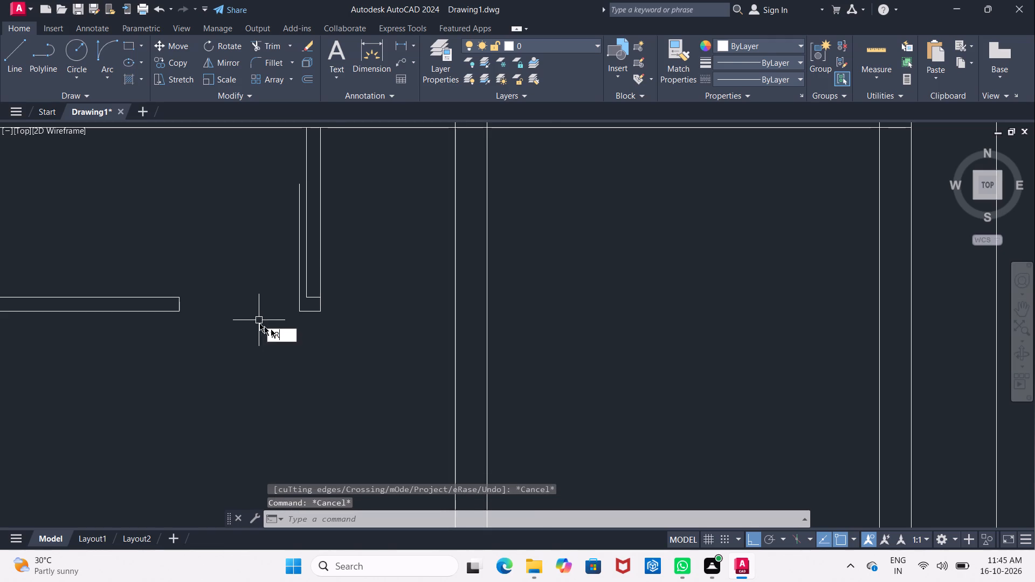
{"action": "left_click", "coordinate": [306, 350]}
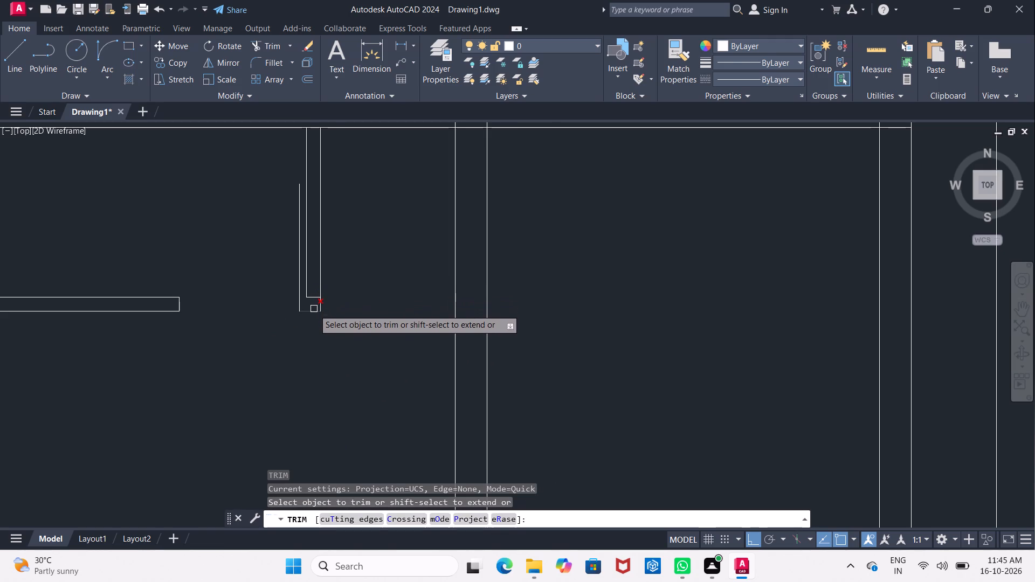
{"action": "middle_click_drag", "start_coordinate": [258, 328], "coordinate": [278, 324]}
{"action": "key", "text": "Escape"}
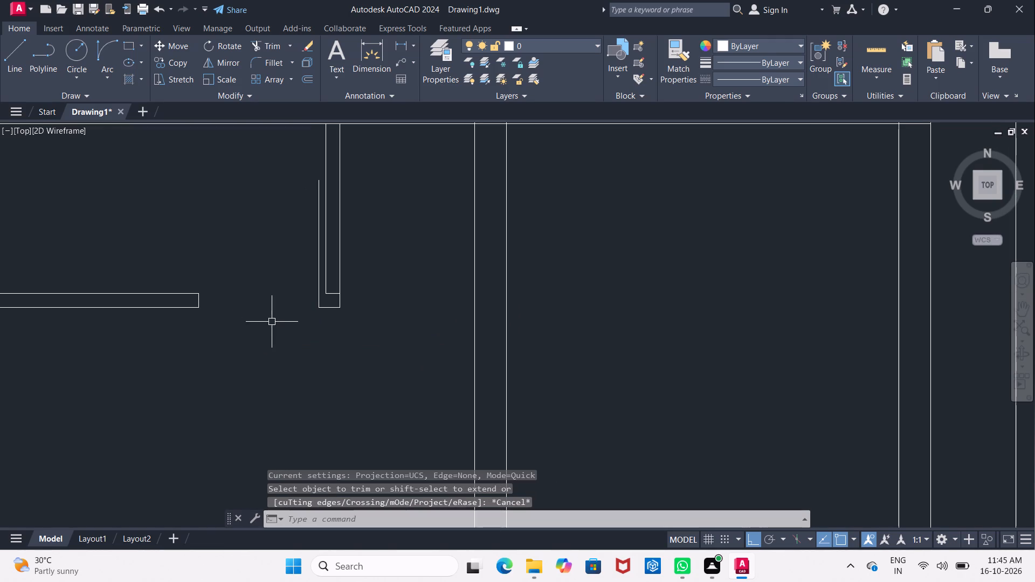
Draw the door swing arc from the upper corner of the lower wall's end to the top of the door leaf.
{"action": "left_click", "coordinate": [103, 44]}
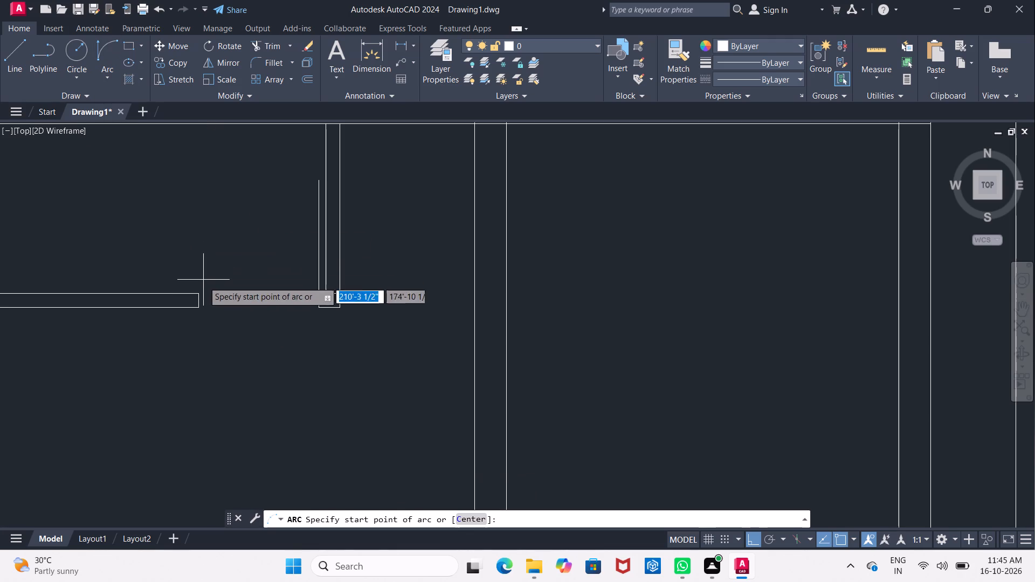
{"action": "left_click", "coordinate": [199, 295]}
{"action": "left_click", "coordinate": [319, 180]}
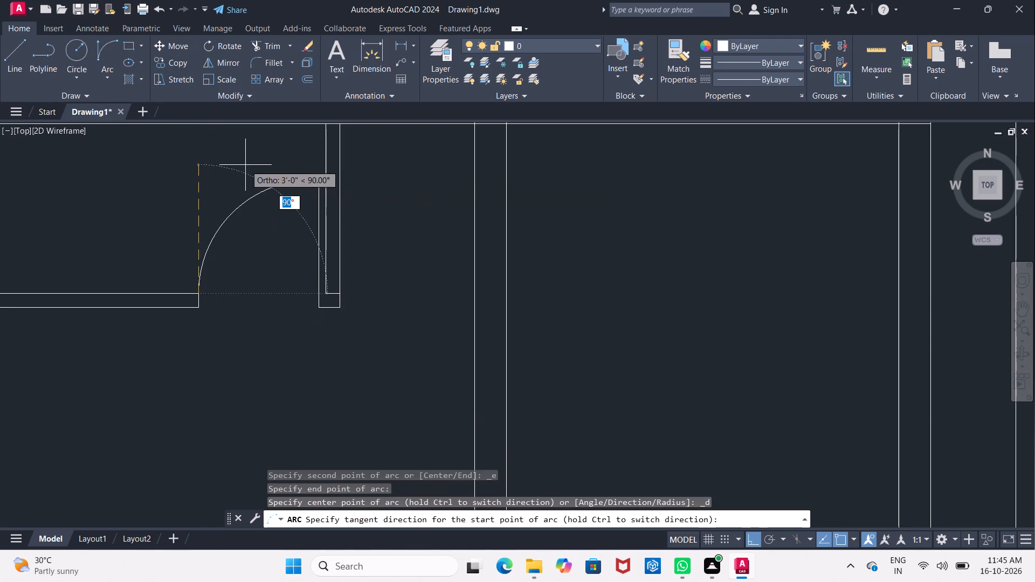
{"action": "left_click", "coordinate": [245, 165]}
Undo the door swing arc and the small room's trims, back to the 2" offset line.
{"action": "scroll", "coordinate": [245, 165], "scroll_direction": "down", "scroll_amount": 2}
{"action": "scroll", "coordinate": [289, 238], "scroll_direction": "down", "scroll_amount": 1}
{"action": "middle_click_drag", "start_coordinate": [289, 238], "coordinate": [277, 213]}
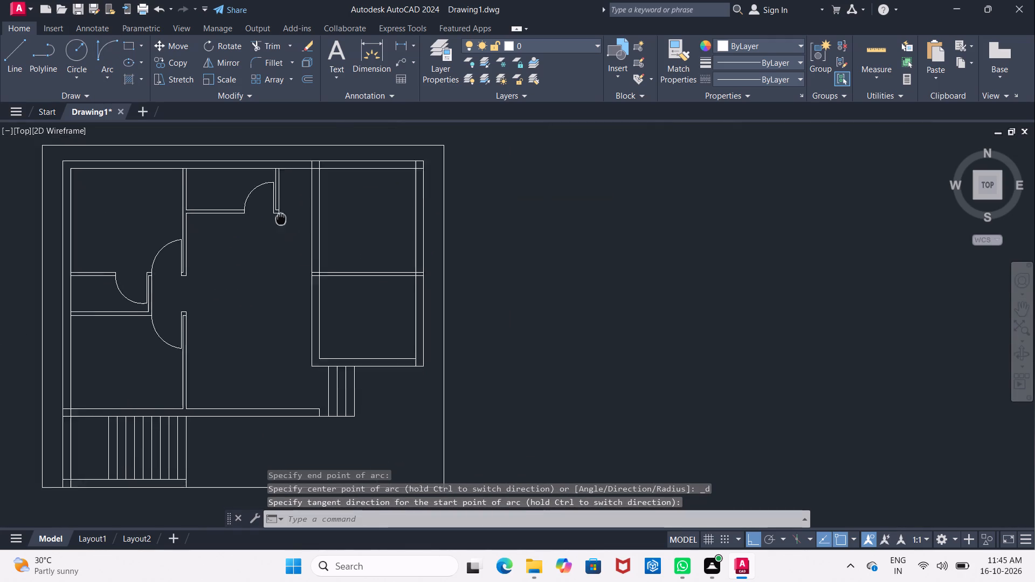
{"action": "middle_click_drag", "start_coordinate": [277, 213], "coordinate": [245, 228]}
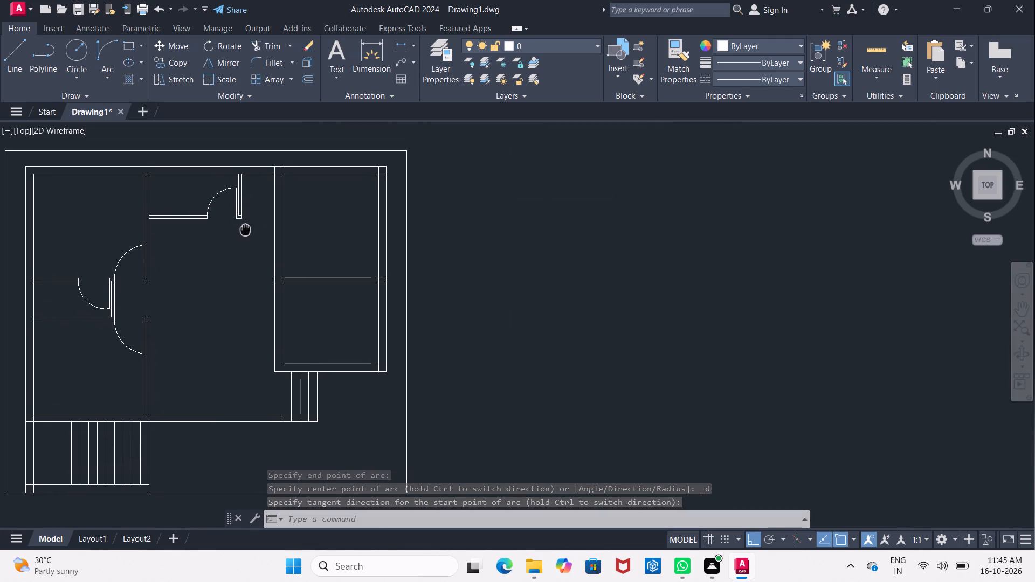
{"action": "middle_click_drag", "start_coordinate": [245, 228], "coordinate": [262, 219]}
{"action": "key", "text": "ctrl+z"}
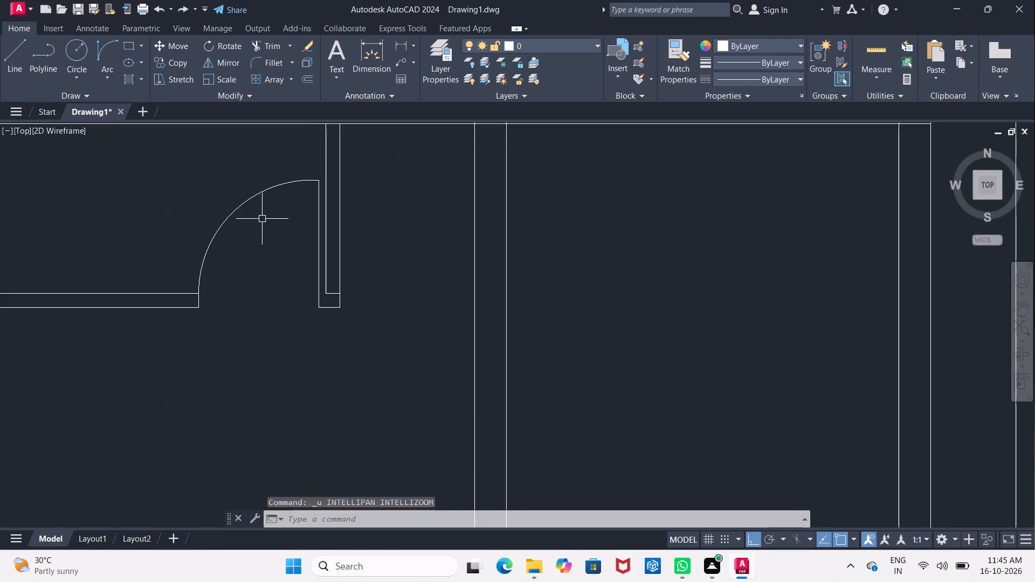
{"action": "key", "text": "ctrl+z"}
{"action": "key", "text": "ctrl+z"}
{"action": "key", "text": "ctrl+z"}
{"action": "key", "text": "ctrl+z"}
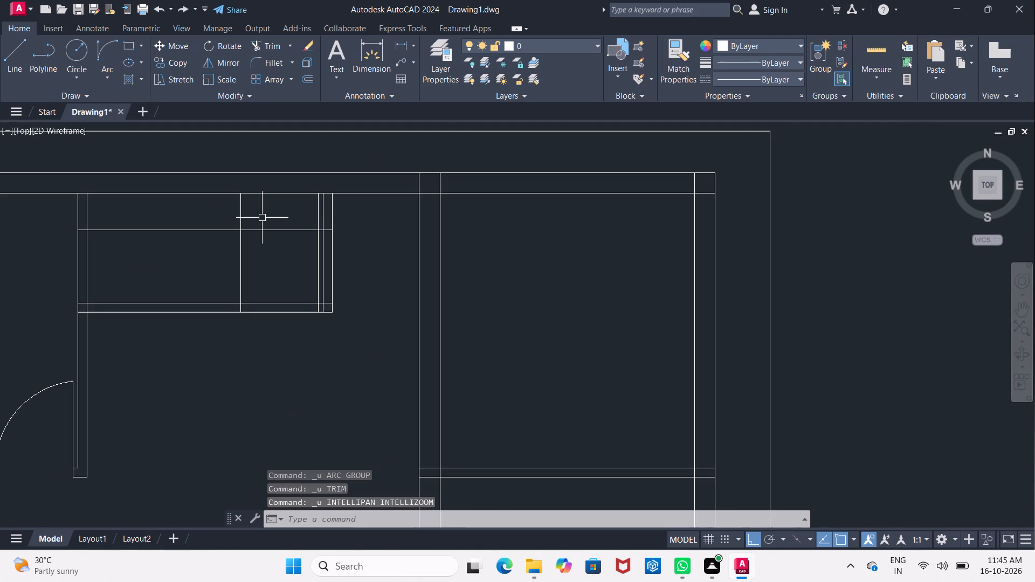
Offset the upper line of the small room's lower wall by 2" into the room to form the door leaf.
{"action": "middle_click_drag", "start_coordinate": [279, 247], "coordinate": [275, 233]}
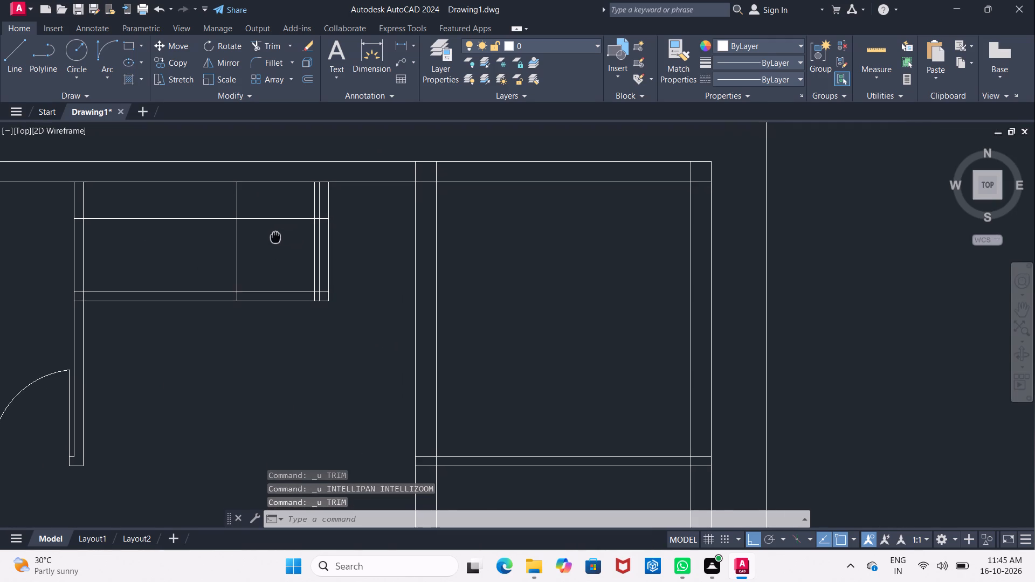
{"action": "middle_click_drag", "start_coordinate": [275, 233], "coordinate": [274, 229]}
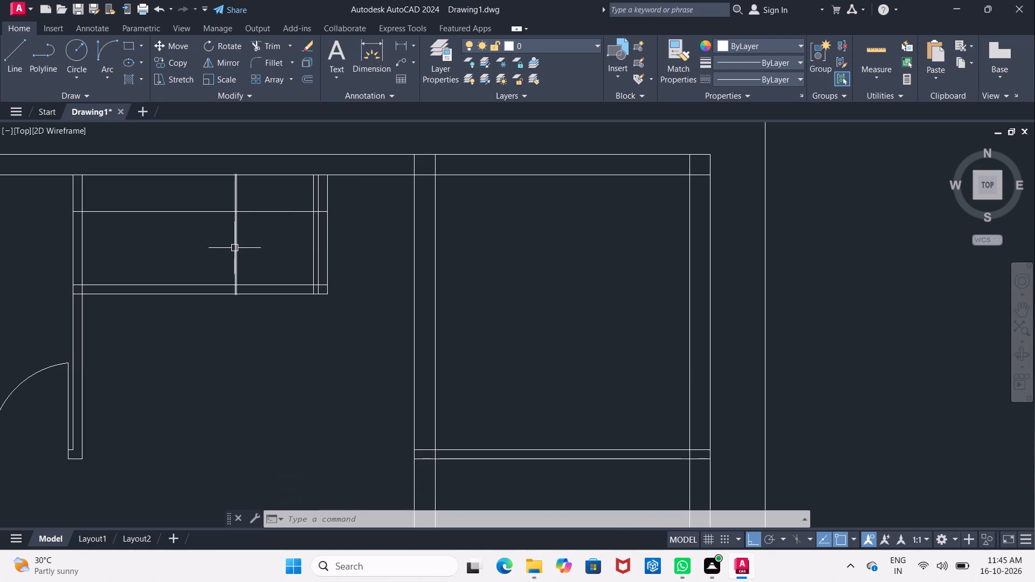
{"action": "key", "text": "Escape"}
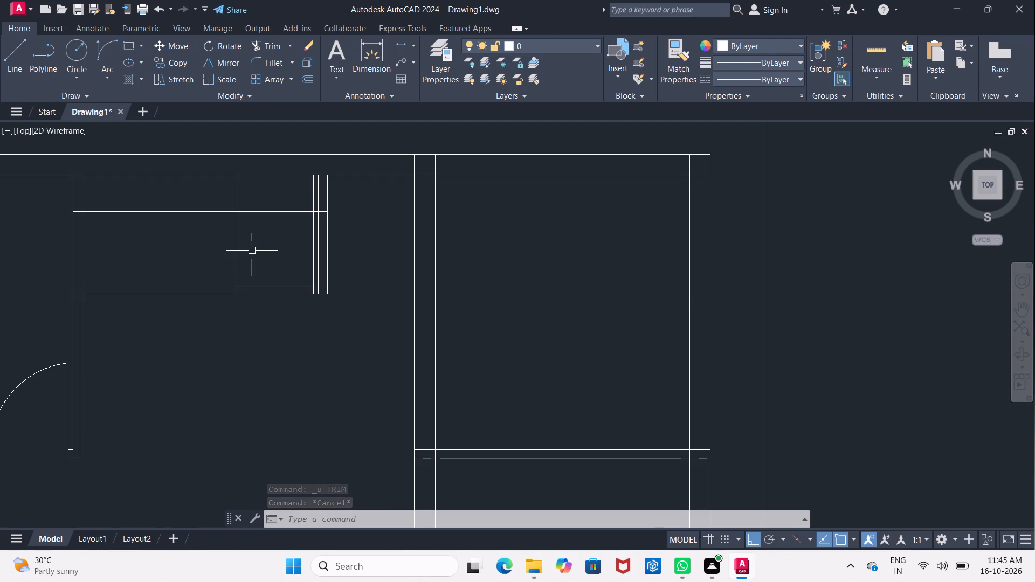
{"action": "key", "text": "Escape"}
{"action": "key", "text": "o"}
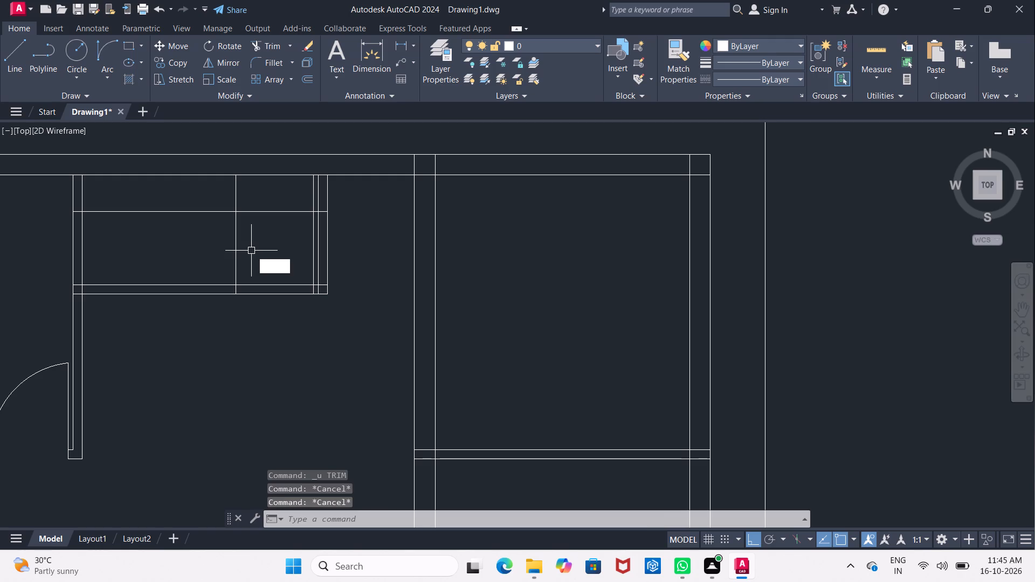
{"action": "key", "text": "Return"}
{"action": "key", "text": "2"}
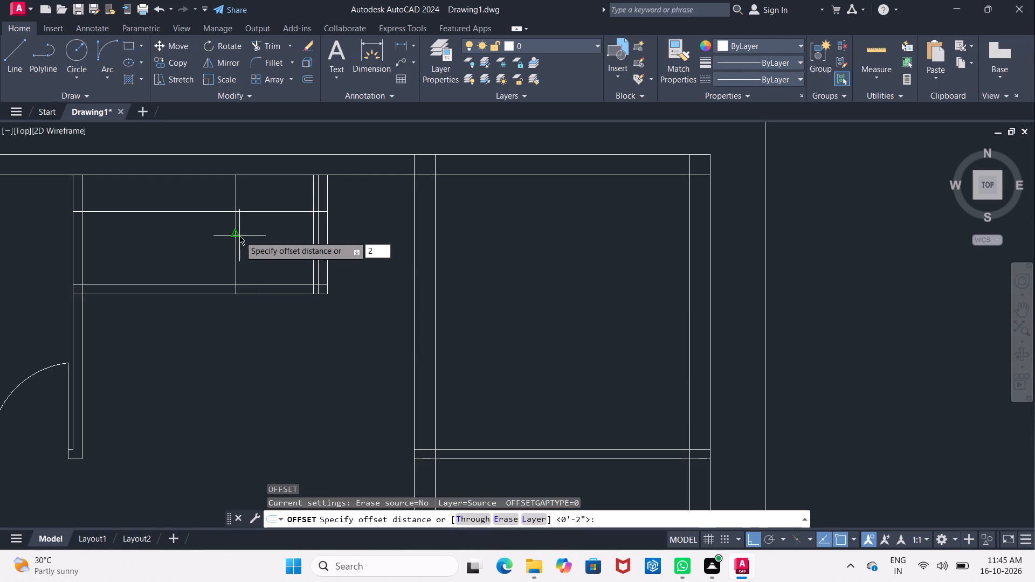
{"action": "key", "text": "shift+quotedbl"}
{"action": "key", "text": "Return"}
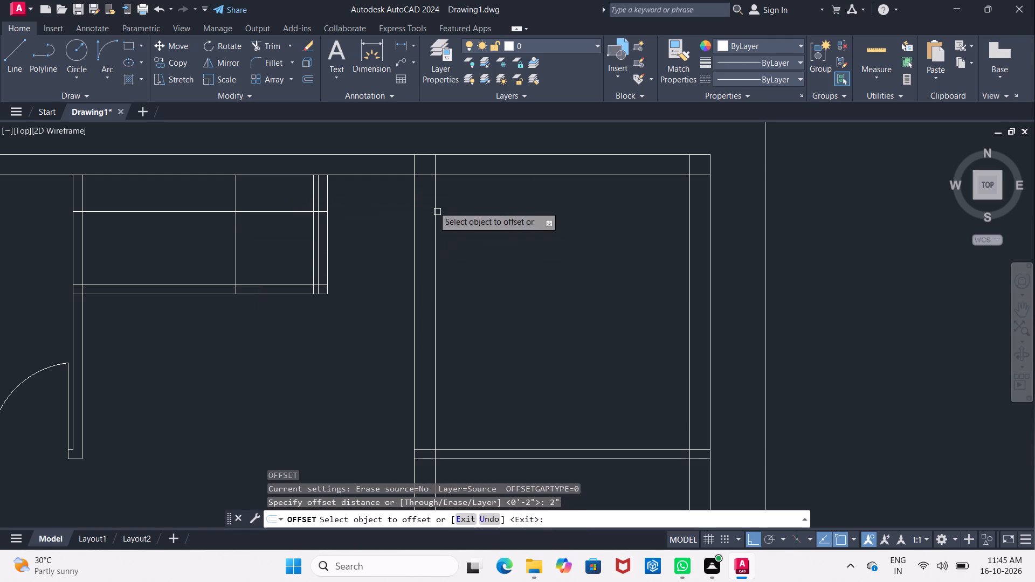
{"action": "left_click", "coordinate": [255, 284]}
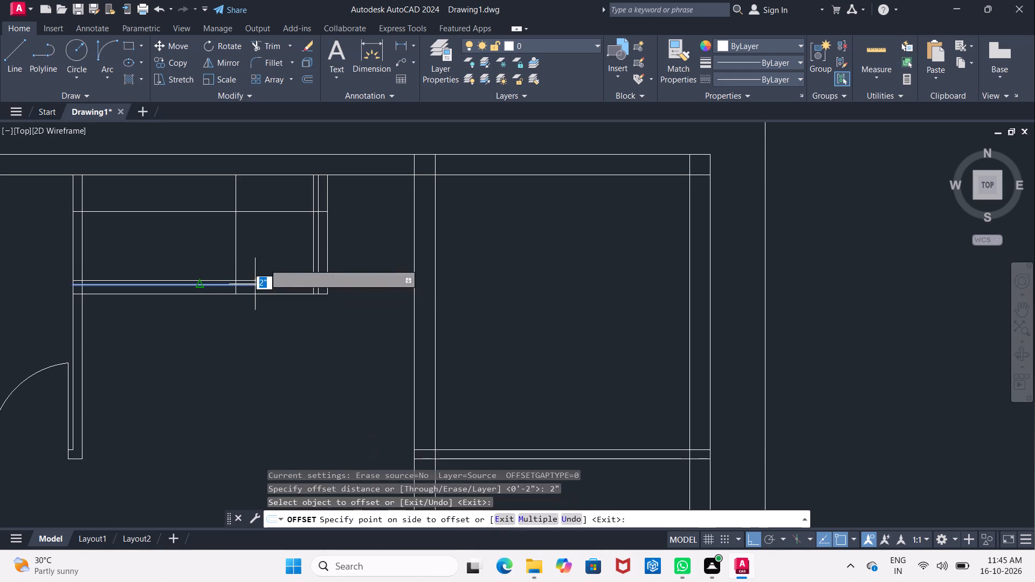
{"action": "left_click", "coordinate": [270, 254]}
{"action": "key", "text": "Escape"}
Trim the guide lines inside the small room, cut the door opening through its right wall, and shorten the 2" offset line to the leaf.
{"action": "type", "text": "TR"}
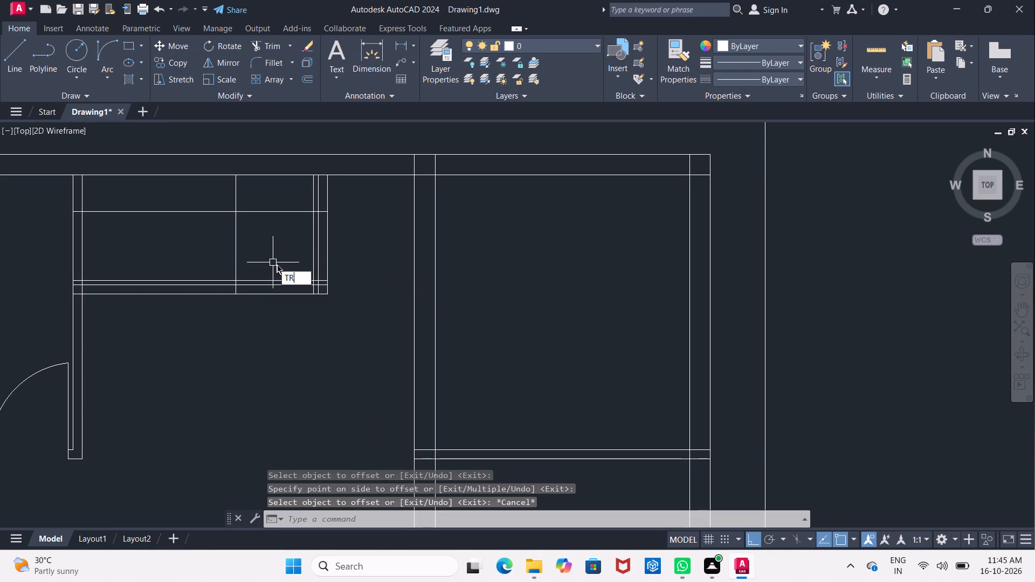
{"action": "left_click", "coordinate": [322, 288]}
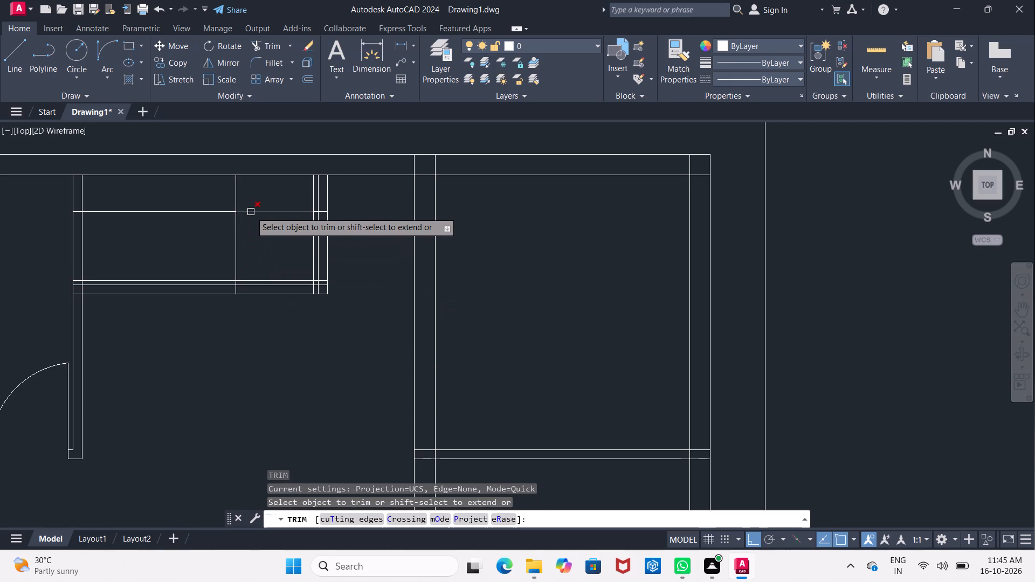
{"action": "left_click", "coordinate": [251, 212]}
{"action": "left_click", "coordinate": [237, 198]}
{"action": "left_click", "coordinate": [222, 211]}
{"action": "left_click_drag", "start_coordinate": [218, 250], "coordinate": [328, 254]}
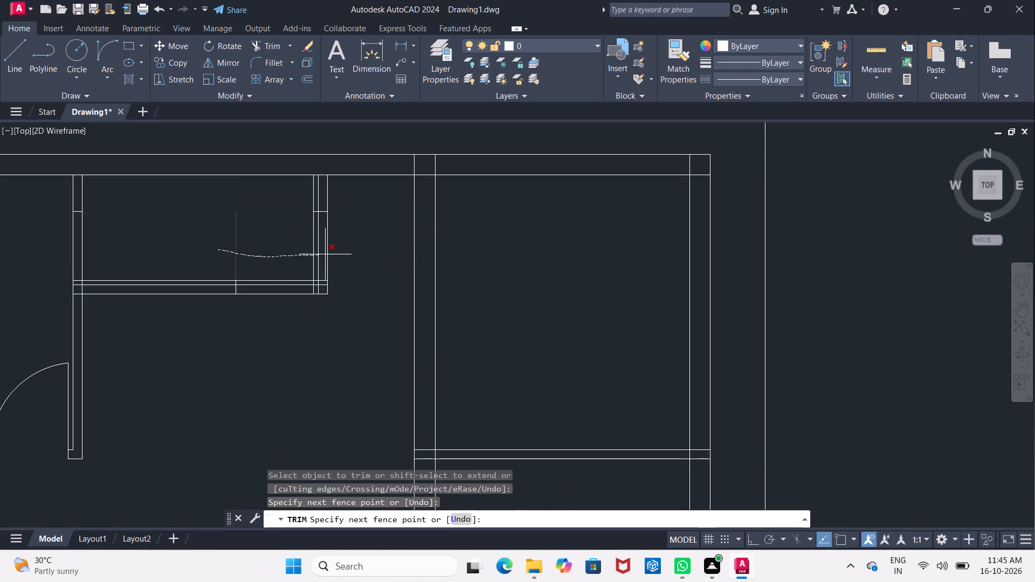
{"action": "left_click_drag", "start_coordinate": [328, 254], "coordinate": [340, 254]}
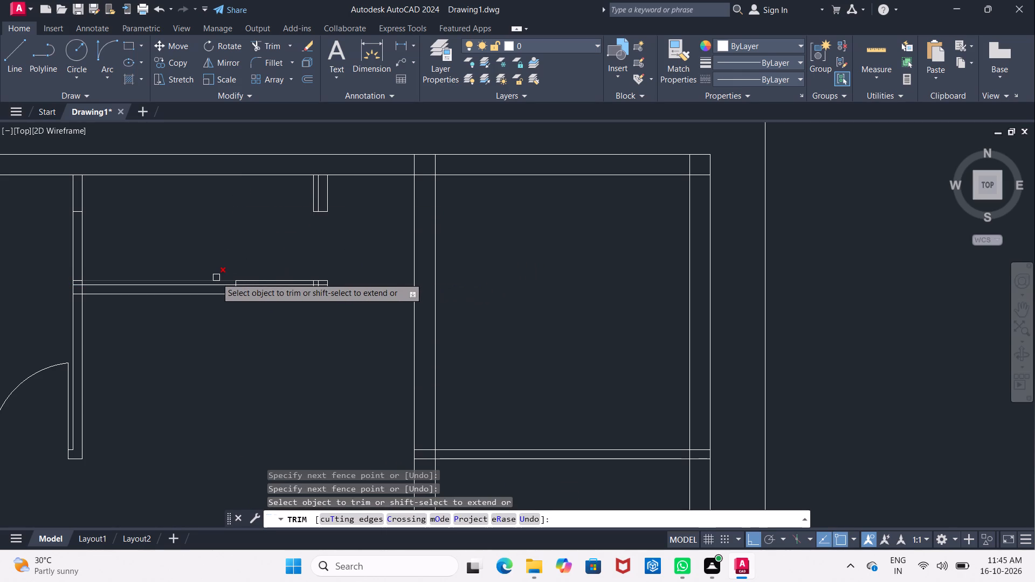
{"action": "left_click", "coordinate": [216, 278]}
Trim the leftover guide pieces at the leaf's end and inside the lower and left walls, and the extra inner line on the right wall's stub.
{"action": "scroll", "coordinate": [218, 280], "scroll_direction": "up", "scroll_amount": 4}
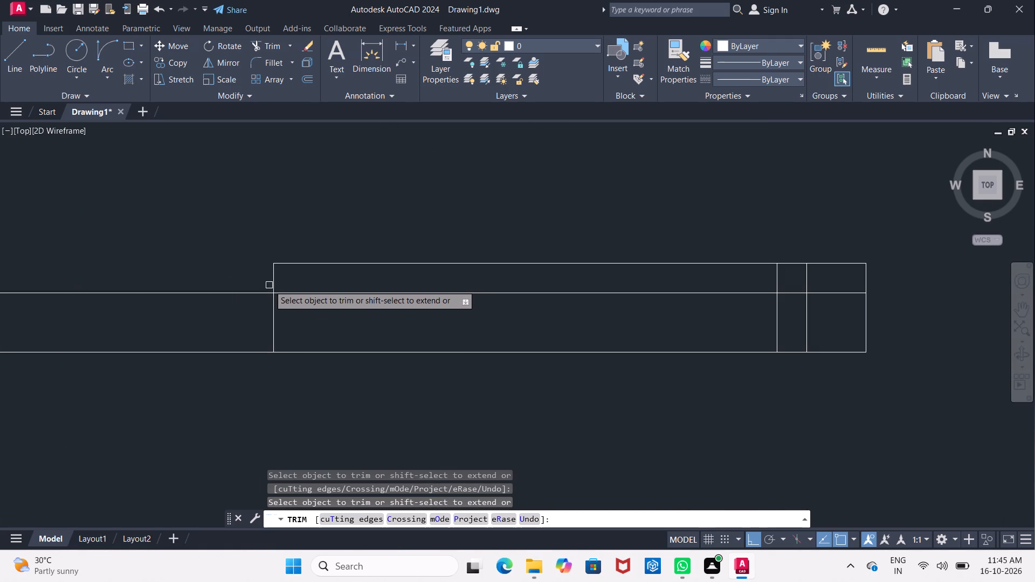
{"action": "left_click", "coordinate": [273, 282]}
{"action": "scroll", "coordinate": [273, 282], "scroll_direction": "down", "scroll_amount": 3}
{"action": "middle_click_drag", "start_coordinate": [393, 186], "coordinate": [346, 299]}
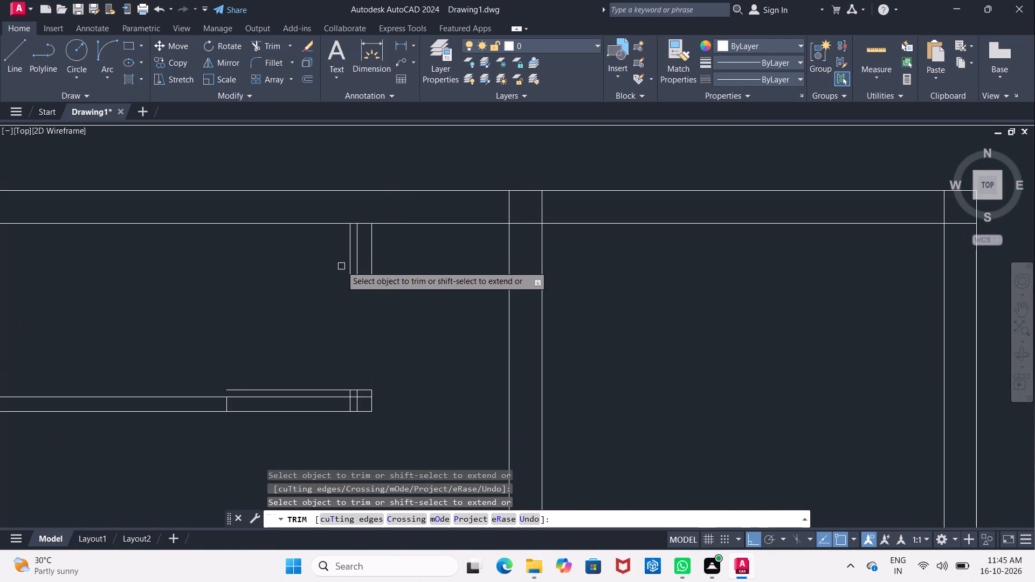
{"action": "left_click", "coordinate": [352, 253]}
{"action": "left_click", "coordinate": [349, 280]}
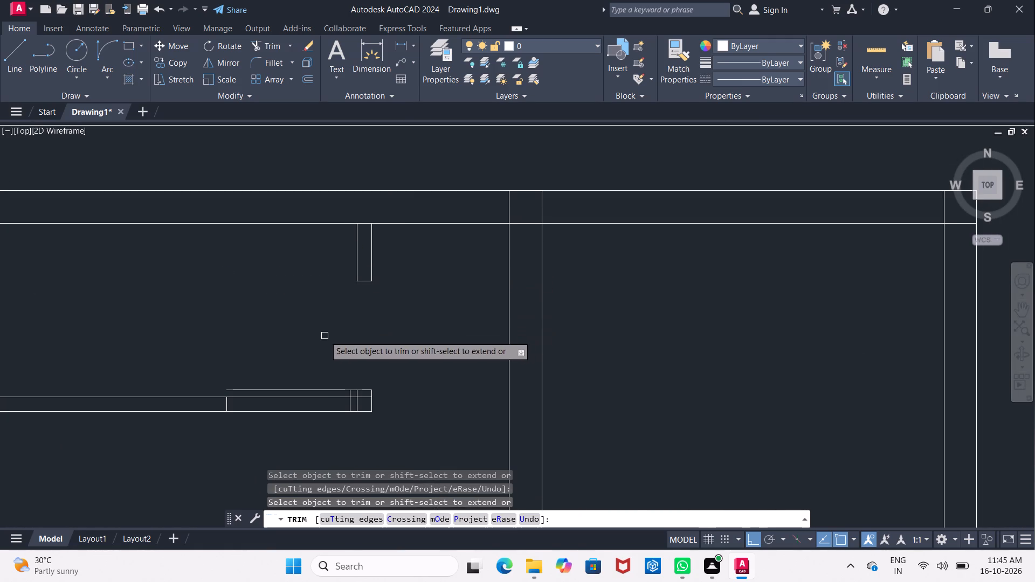
{"action": "middle_click_drag", "start_coordinate": [323, 336], "coordinate": [433, 254]}
{"action": "scroll", "coordinate": [343, 323], "scroll_direction": "up", "scroll_amount": 1}
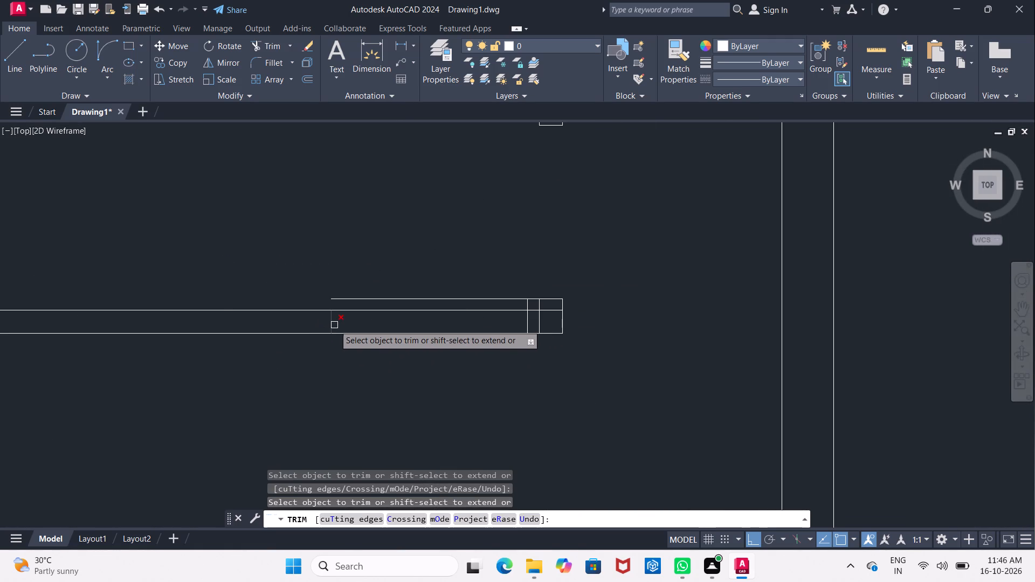
{"action": "left_click", "coordinate": [334, 325]}
{"action": "middle_click_drag", "start_coordinate": [213, 299], "coordinate": [666, 288]}
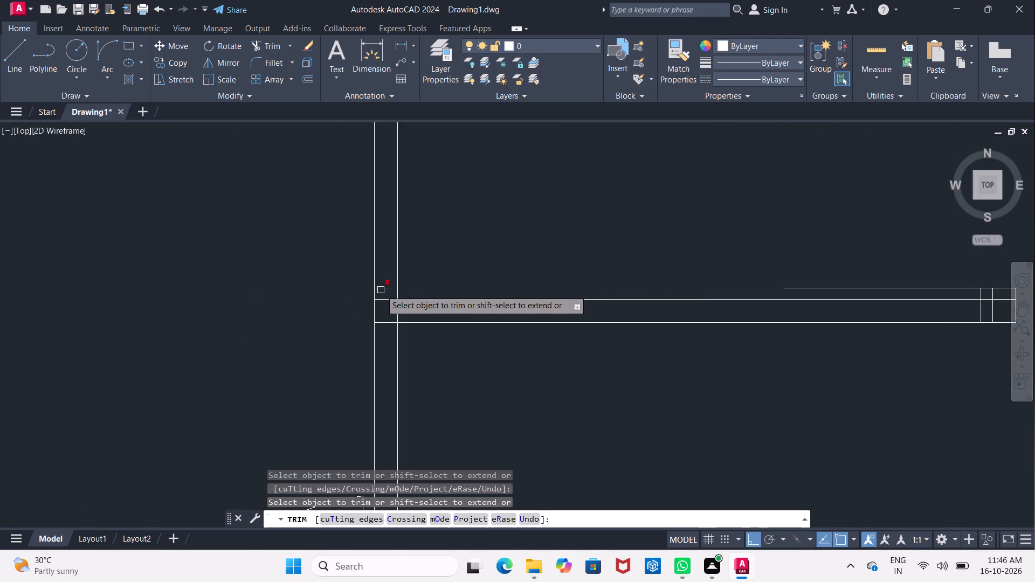
{"action": "left_click", "coordinate": [381, 290]}
Trim the overlapping lines where the right wall meets the lower wall, leaving a small notch beside the door leaf.
{"action": "middle_click_drag", "start_coordinate": [495, 282], "coordinate": [89, 280]}
{"action": "middle_click_drag", "start_coordinate": [460, 263], "coordinate": [325, 266]}
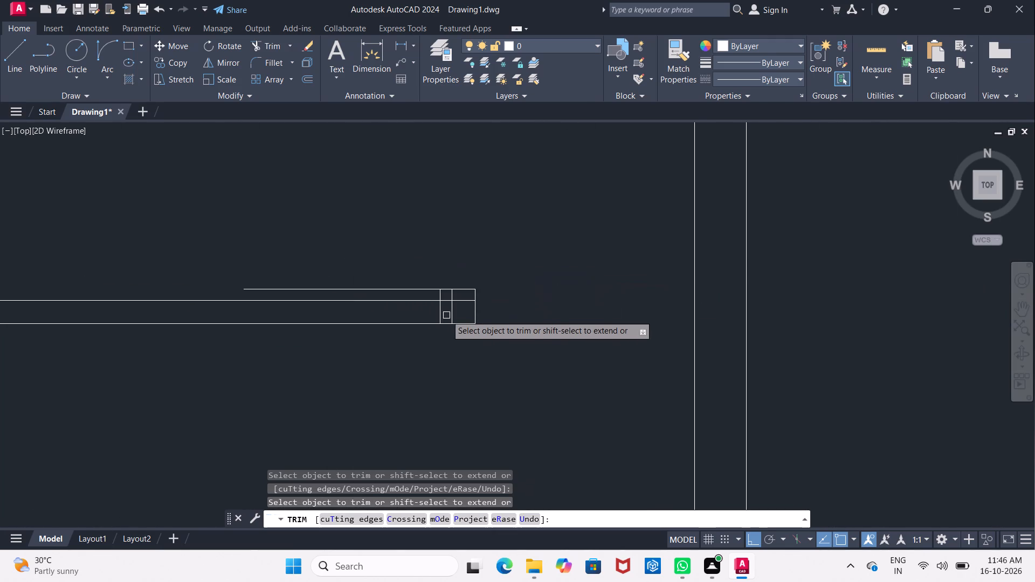
{"action": "scroll", "coordinate": [446, 306], "scroll_direction": "up", "scroll_amount": 2}
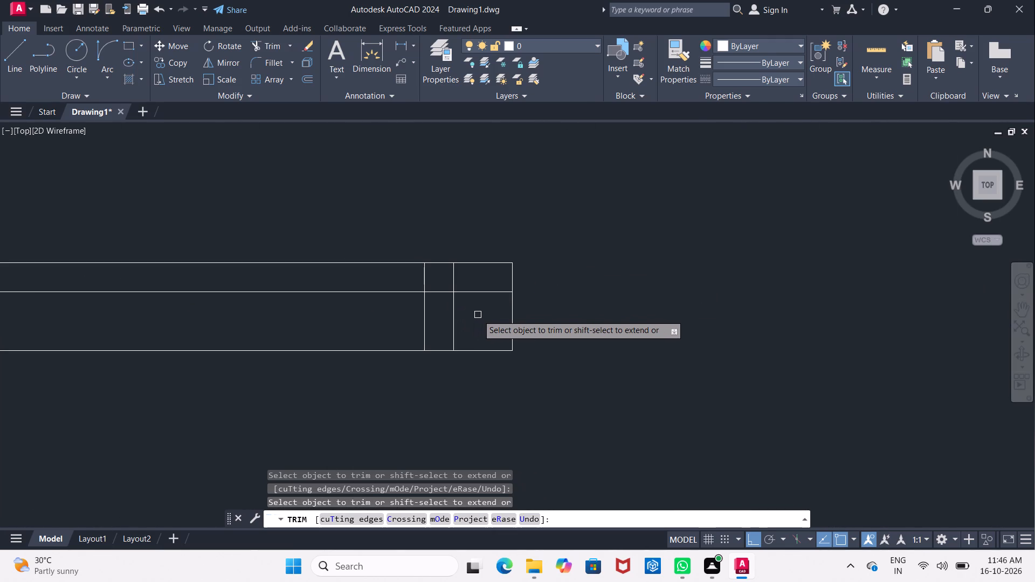
{"action": "scroll", "coordinate": [479, 315], "scroll_direction": "down", "scroll_amount": 4}
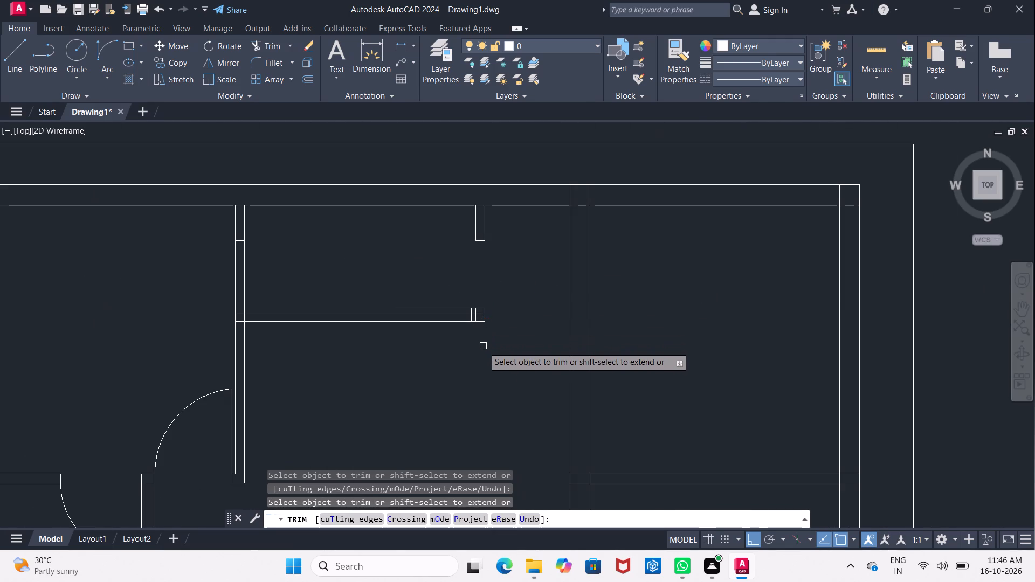
{"action": "scroll", "coordinate": [473, 318], "scroll_direction": "up", "scroll_amount": 3}
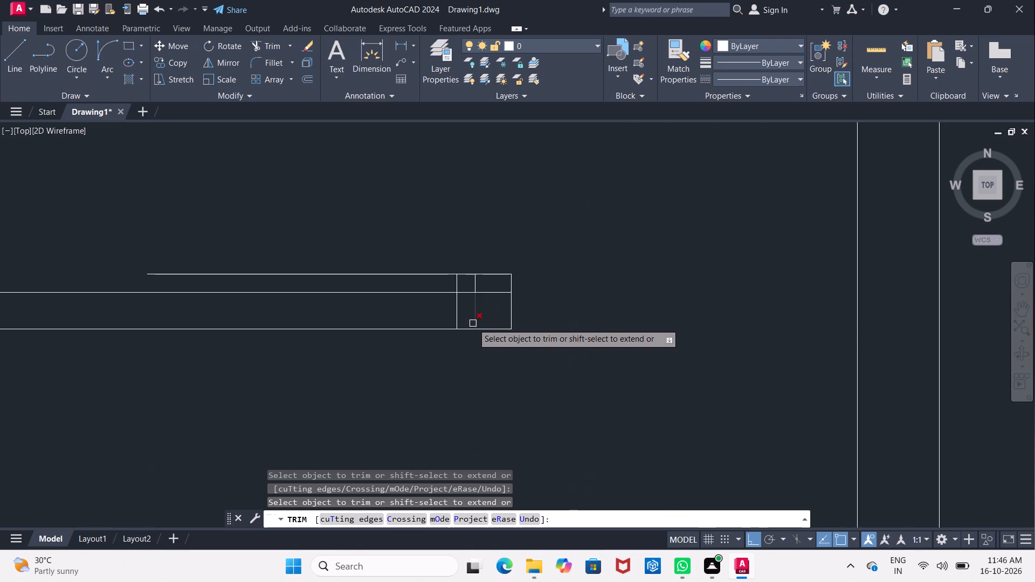
{"action": "scroll", "coordinate": [472, 323], "scroll_direction": "up", "scroll_amount": 1}
{"action": "left_click", "coordinate": [476, 309]}
{"action": "left_click", "coordinate": [445, 307]}
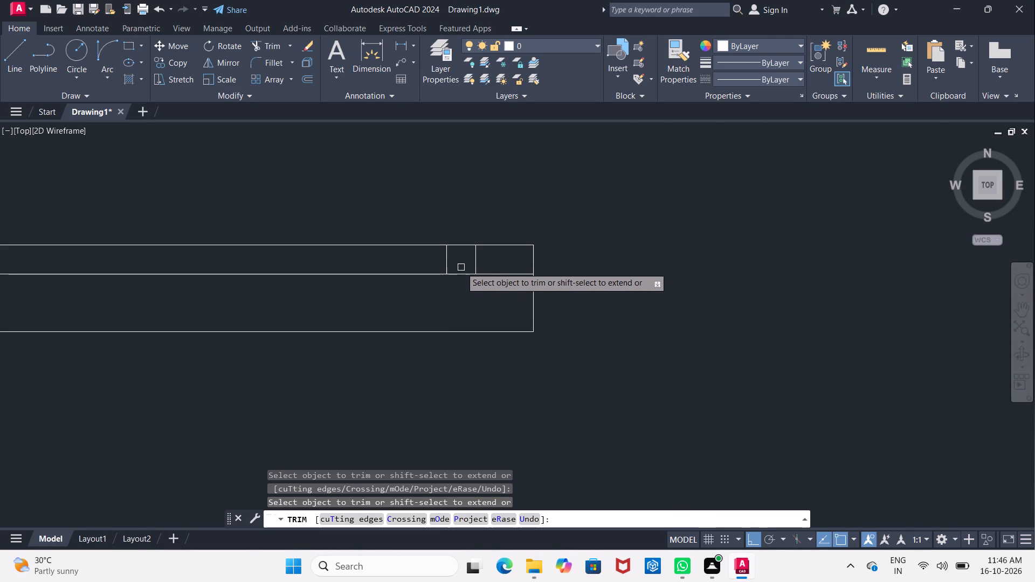
{"action": "middle_click_drag", "start_coordinate": [476, 275], "coordinate": [464, 328]}
{"action": "left_click", "coordinate": [480, 327]}
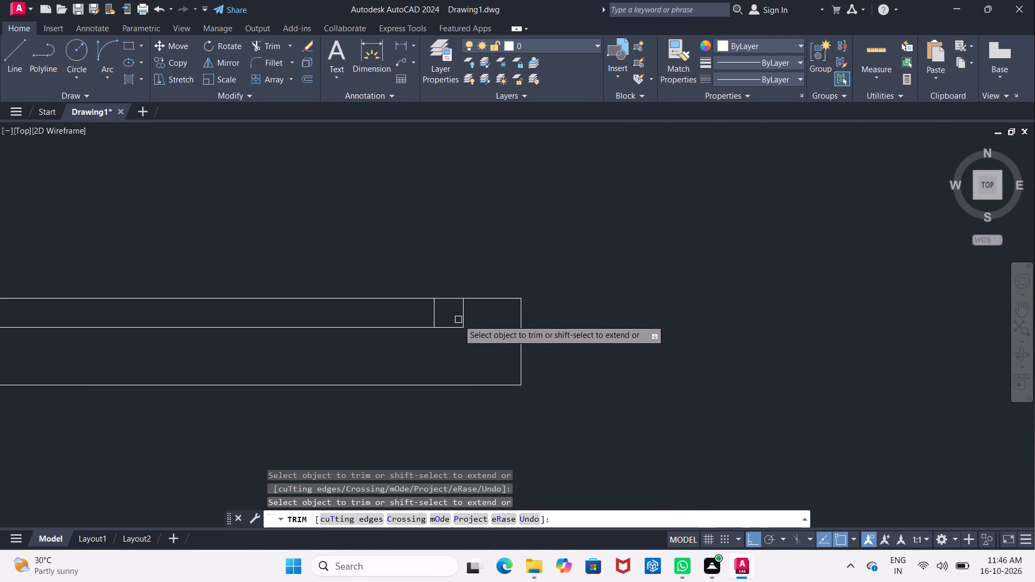
{"action": "left_click", "coordinate": [432, 315]}
Trim the guide piece crossing the left wall and clean up the lower wall's junction with that wall.
{"action": "scroll", "coordinate": [436, 315], "scroll_direction": "down", "scroll_amount": 3}
{"action": "middle_click_drag", "start_coordinate": [371, 265], "coordinate": [378, 269]}
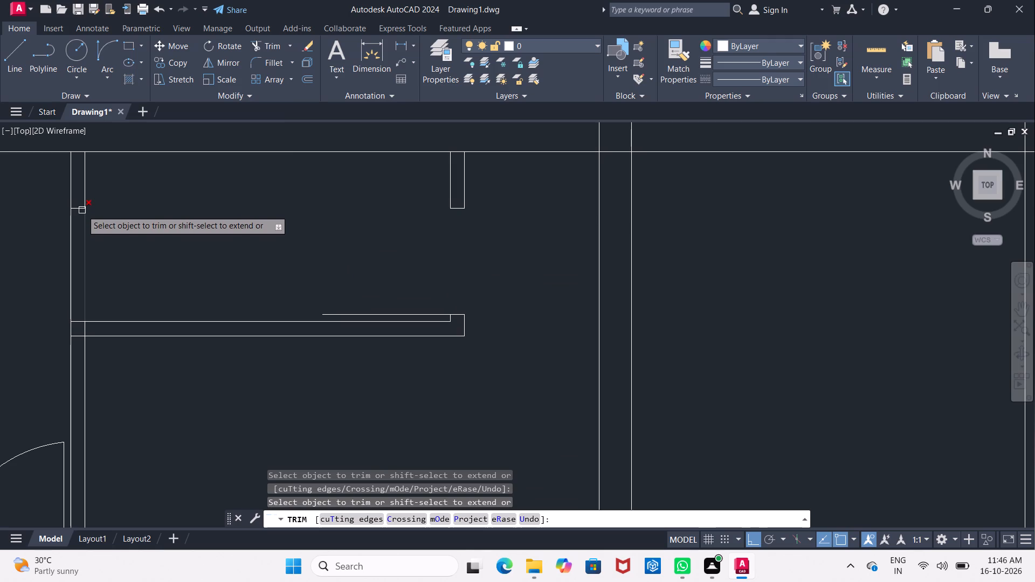
{"action": "left_click", "coordinate": [80, 211]}
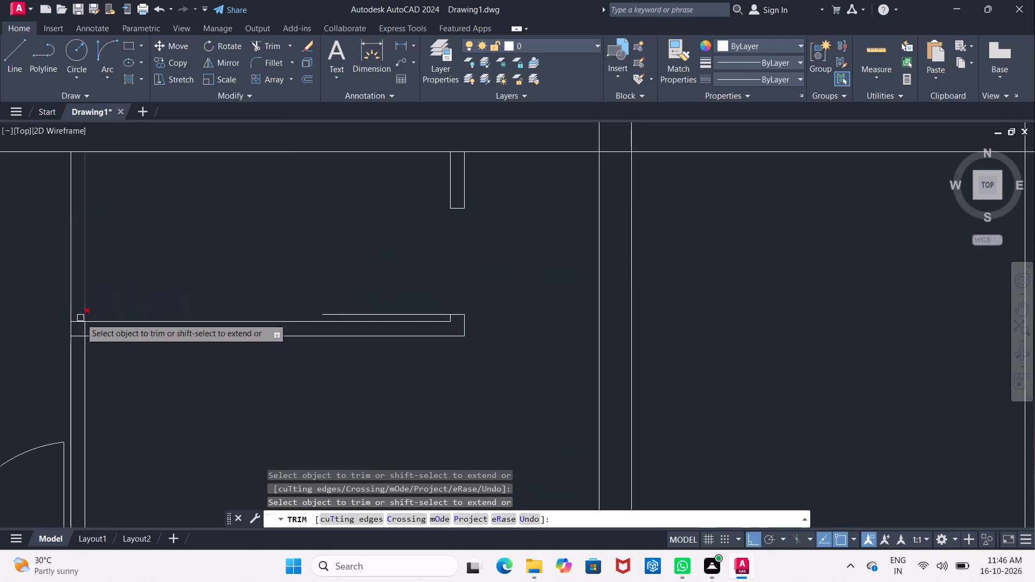
{"action": "left_click", "coordinate": [78, 322]}
{"action": "left_click", "coordinate": [79, 336]}
{"action": "left_click", "coordinate": [82, 327]}
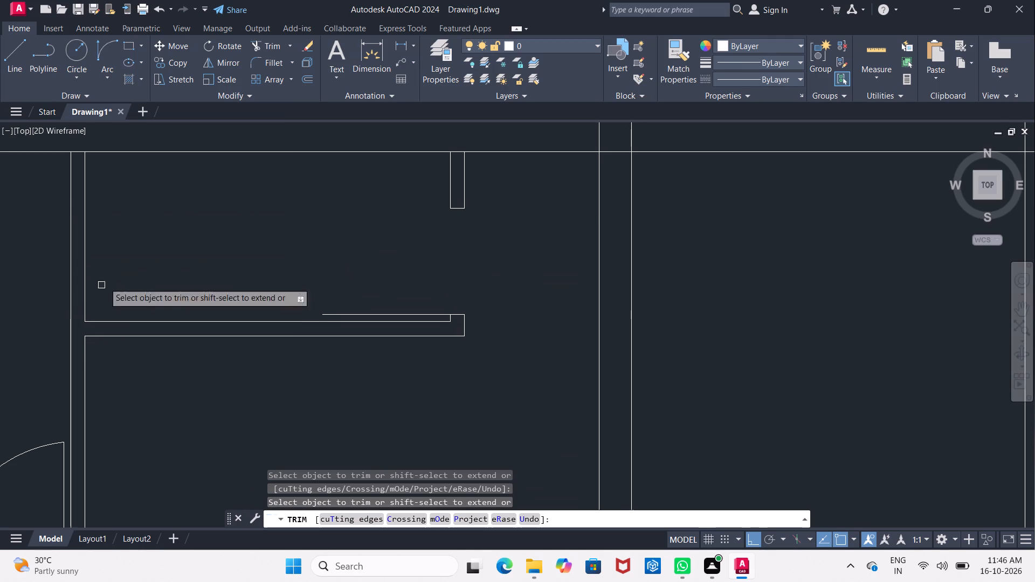
{"action": "middle_click_drag", "start_coordinate": [177, 255], "coordinate": [124, 264]}
{"action": "key", "text": "Escape"}
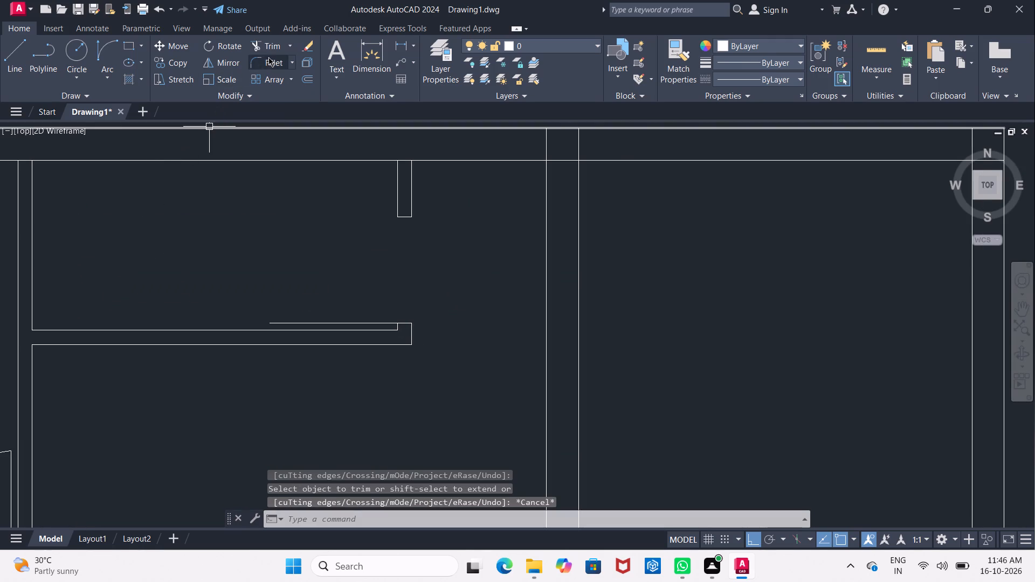
Draw the door swing arc from the inner corner of the right wall's upper stub to the free end of the door leaf.
{"action": "left_click", "coordinate": [112, 54]}
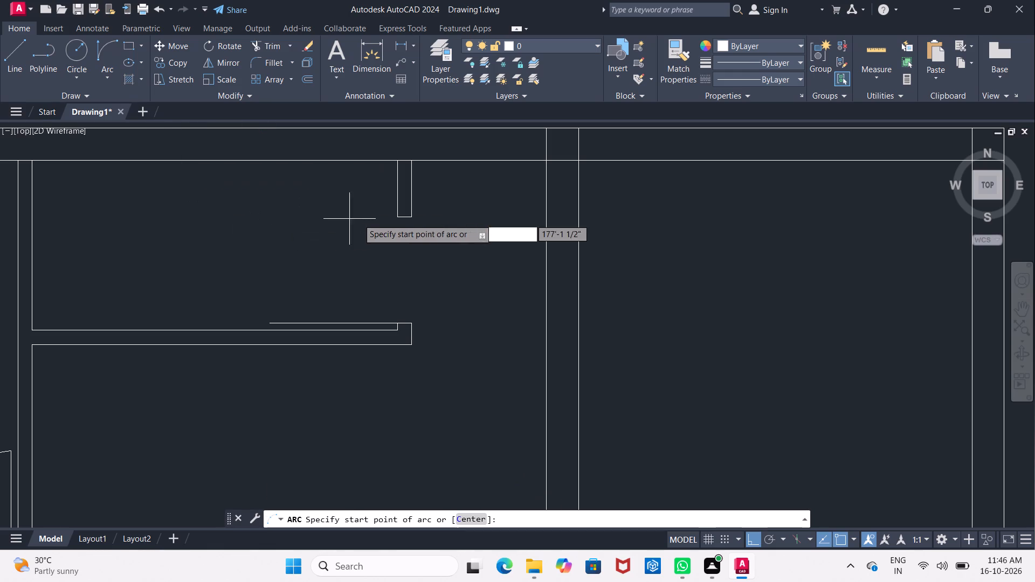
{"action": "left_click", "coordinate": [397, 218]}
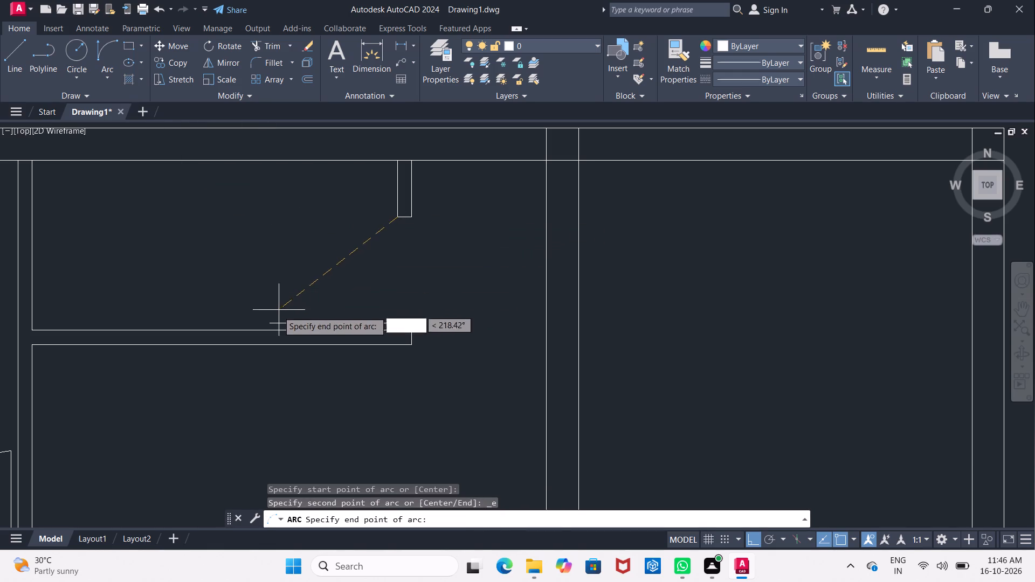
{"action": "left_click", "coordinate": [272, 320]}
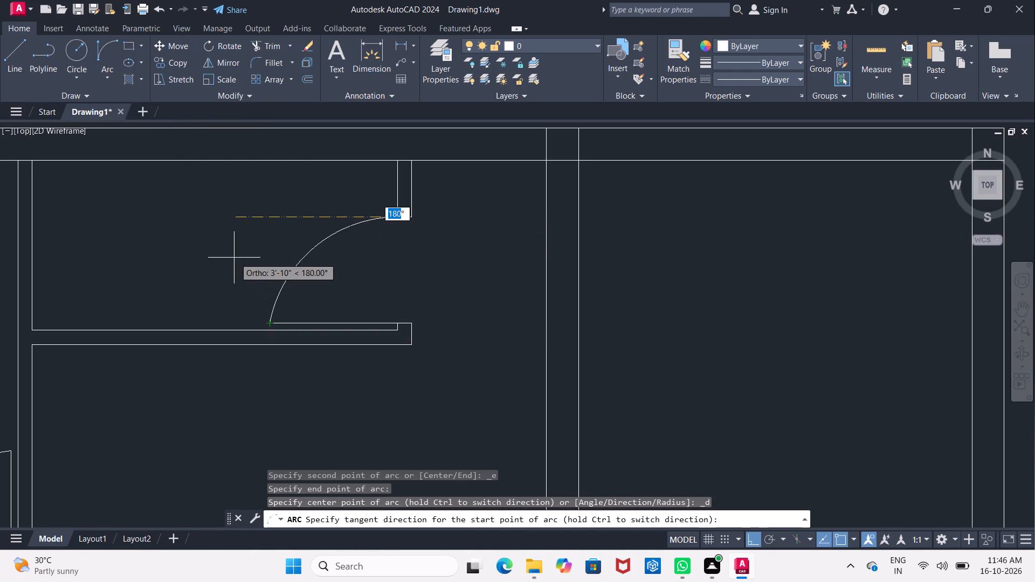
{"action": "left_click", "coordinate": [234, 258]}
Extend the end line of the right wall's upper stub across the passage to the large room's left wall.
{"action": "middle_click_drag", "start_coordinate": [381, 267], "coordinate": [298, 252]}
{"action": "scroll", "coordinate": [298, 252], "scroll_direction": "down", "scroll_amount": 1}
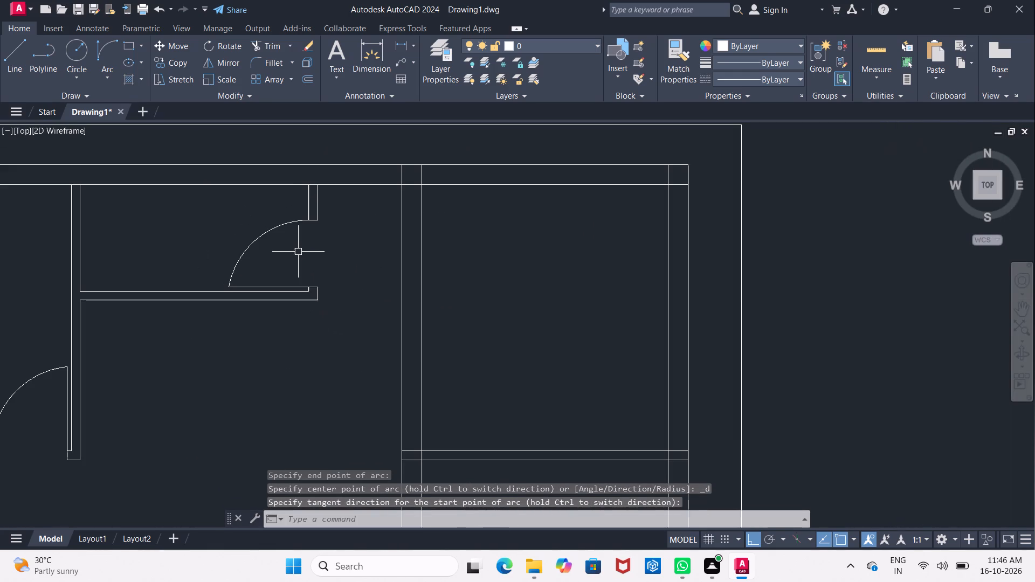
{"action": "scroll", "coordinate": [298, 252], "scroll_direction": "down", "scroll_amount": 1}
{"action": "scroll", "coordinate": [310, 252], "scroll_direction": "up", "scroll_amount": 2}
{"action": "middle_click_drag", "start_coordinate": [310, 252], "coordinate": [304, 253]}
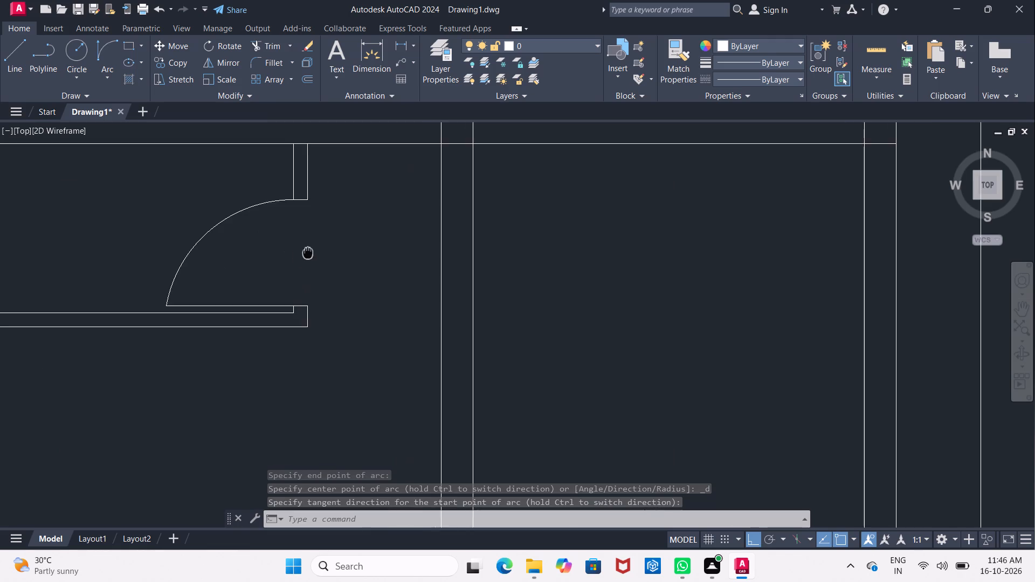
{"action": "middle_click_drag", "start_coordinate": [304, 253], "coordinate": [255, 262]}
{"action": "key", "text": "Escape"}
{"action": "type", "text": "EX"}
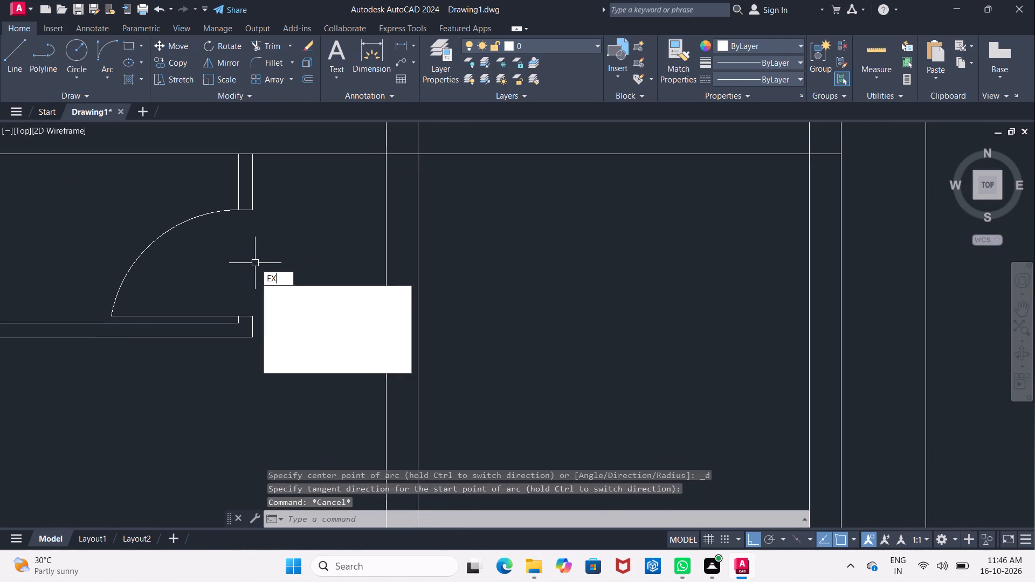
{"action": "left_click", "coordinate": [300, 290]}
{"action": "left_click", "coordinate": [247, 210]}
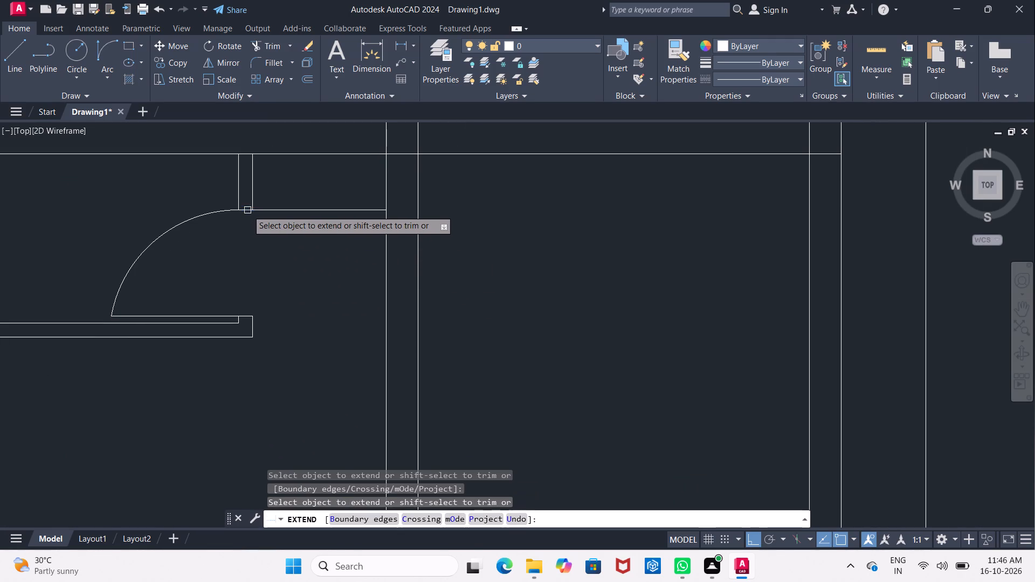
{"action": "middle_click_drag", "start_coordinate": [302, 259], "coordinate": [273, 233]}
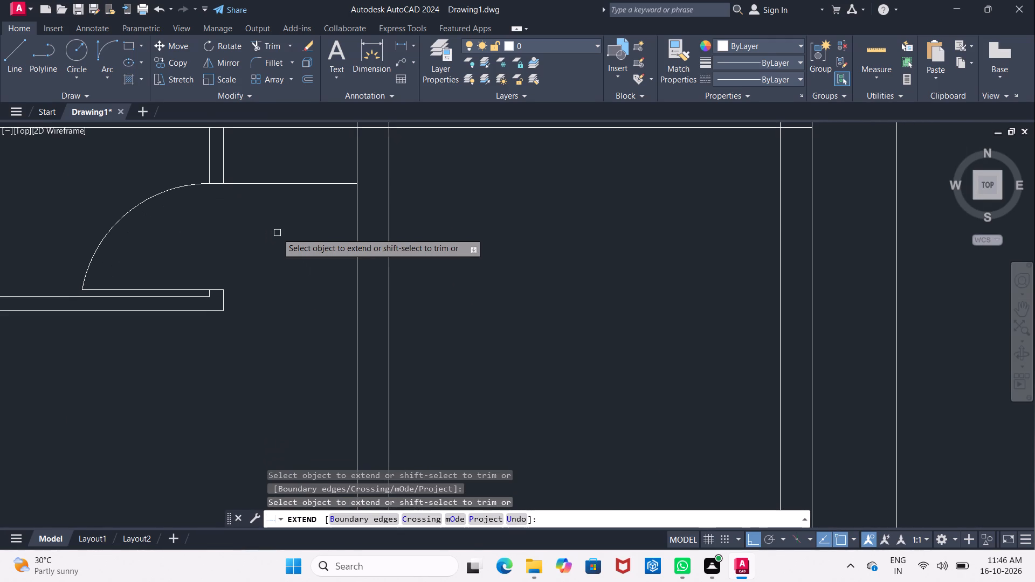
{"action": "scroll", "coordinate": [277, 233], "scroll_direction": "down", "scroll_amount": 1}
{"action": "middle_click_drag", "start_coordinate": [281, 281], "coordinate": [275, 216]}
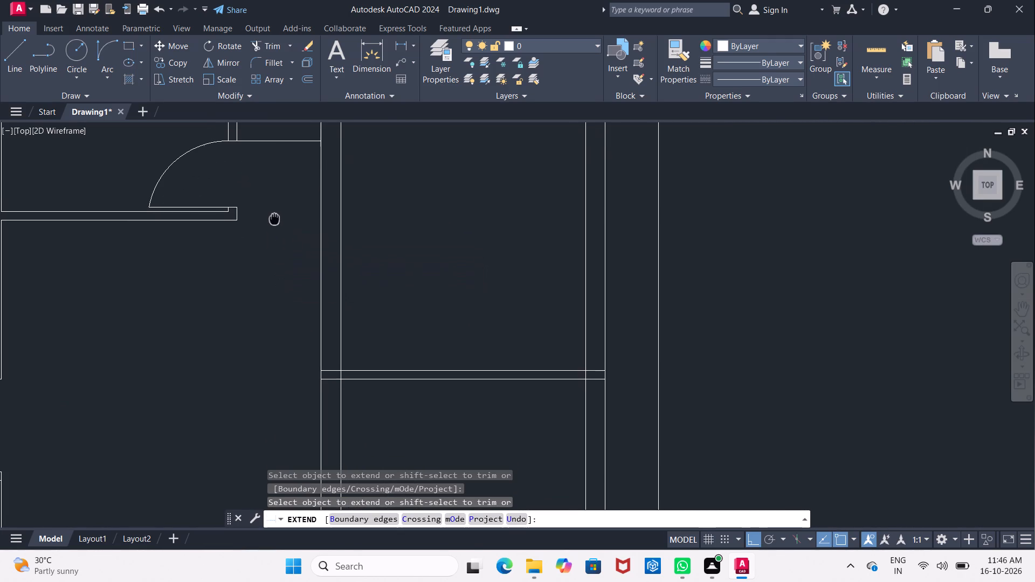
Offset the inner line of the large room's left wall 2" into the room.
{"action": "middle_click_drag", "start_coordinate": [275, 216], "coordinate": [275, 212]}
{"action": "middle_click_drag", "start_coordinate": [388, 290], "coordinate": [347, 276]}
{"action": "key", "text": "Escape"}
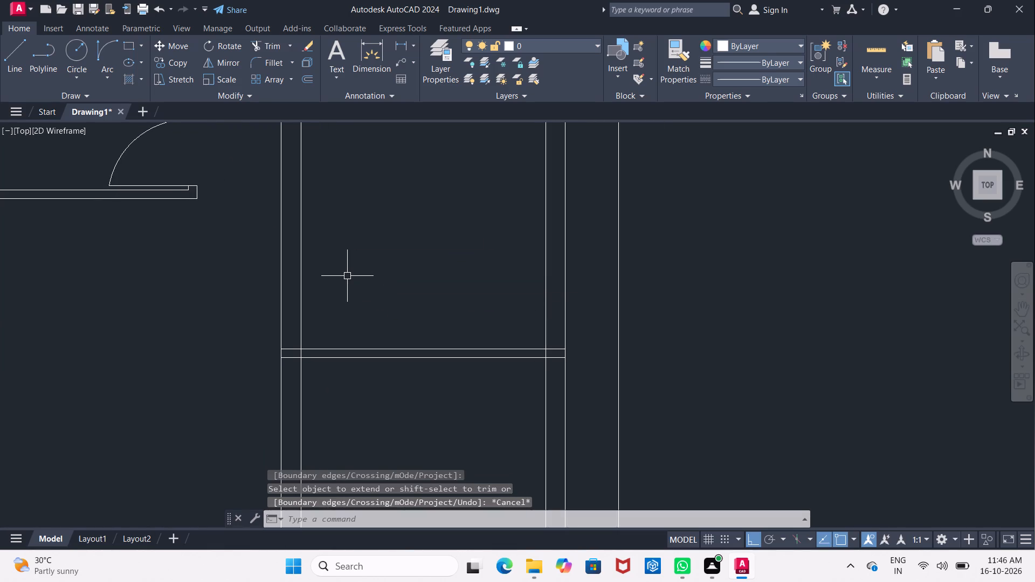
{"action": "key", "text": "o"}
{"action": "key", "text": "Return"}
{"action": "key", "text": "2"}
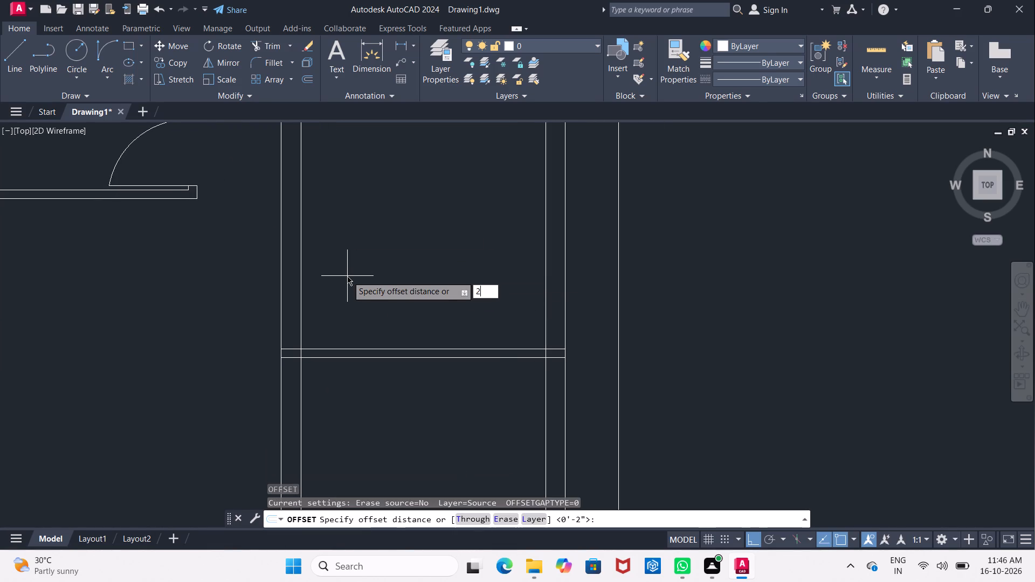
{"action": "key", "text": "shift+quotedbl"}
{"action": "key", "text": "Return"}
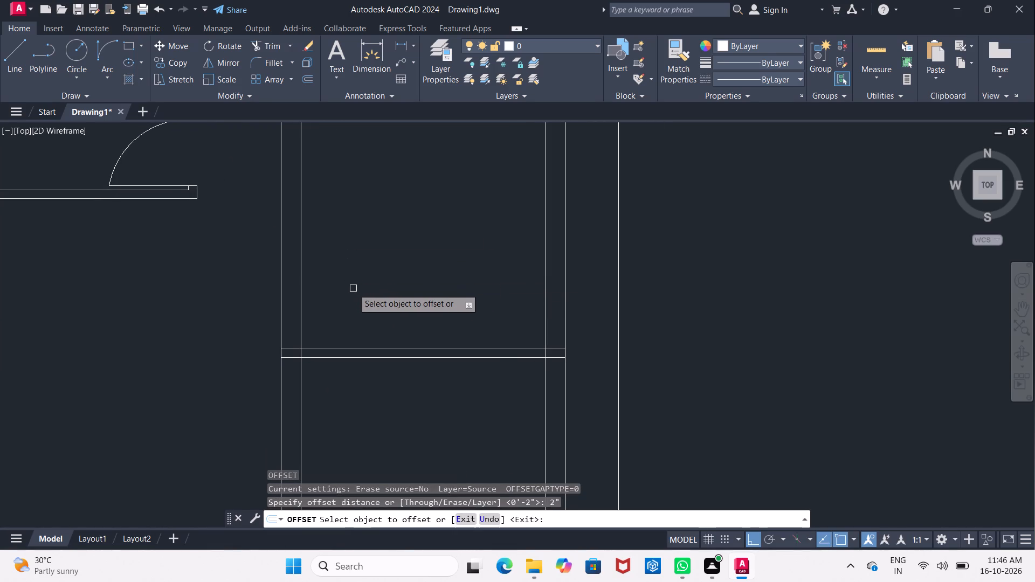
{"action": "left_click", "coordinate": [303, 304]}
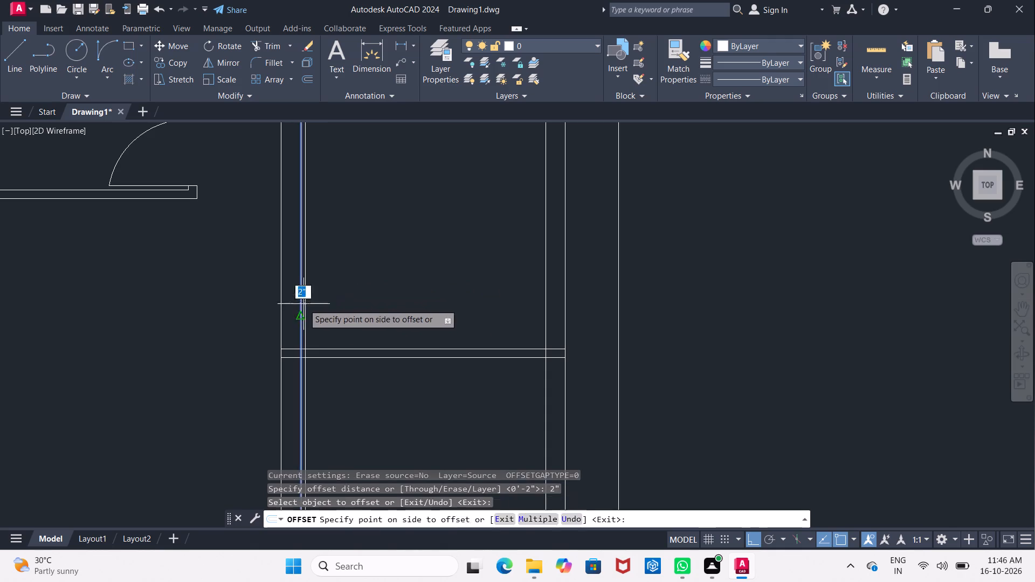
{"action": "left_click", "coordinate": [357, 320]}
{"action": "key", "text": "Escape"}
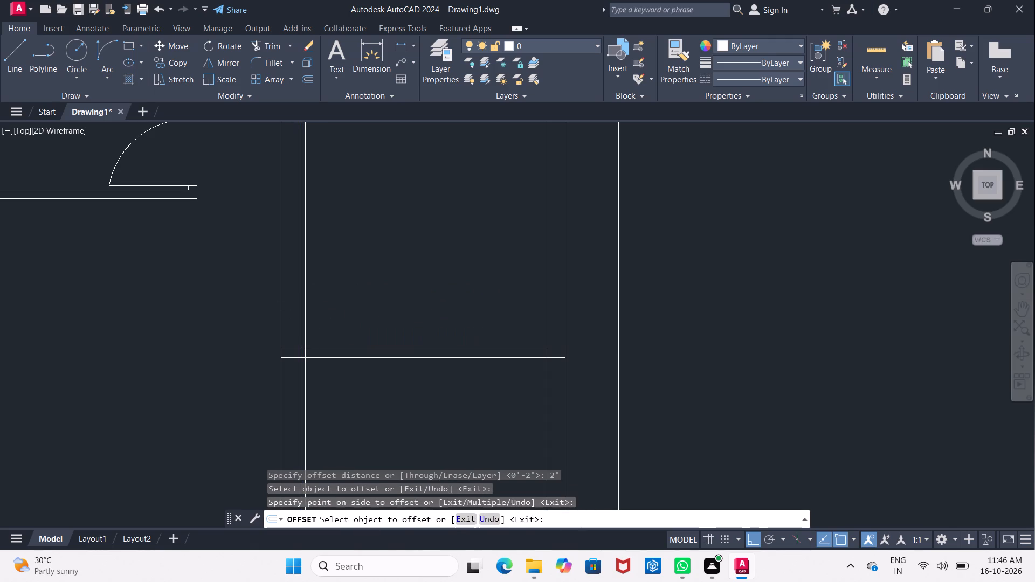
Offset the lower line of the large room's horizontal line pair 3'6" upward.
{"action": "key", "text": "Return"}
{"action": "key", "text": "Return"}
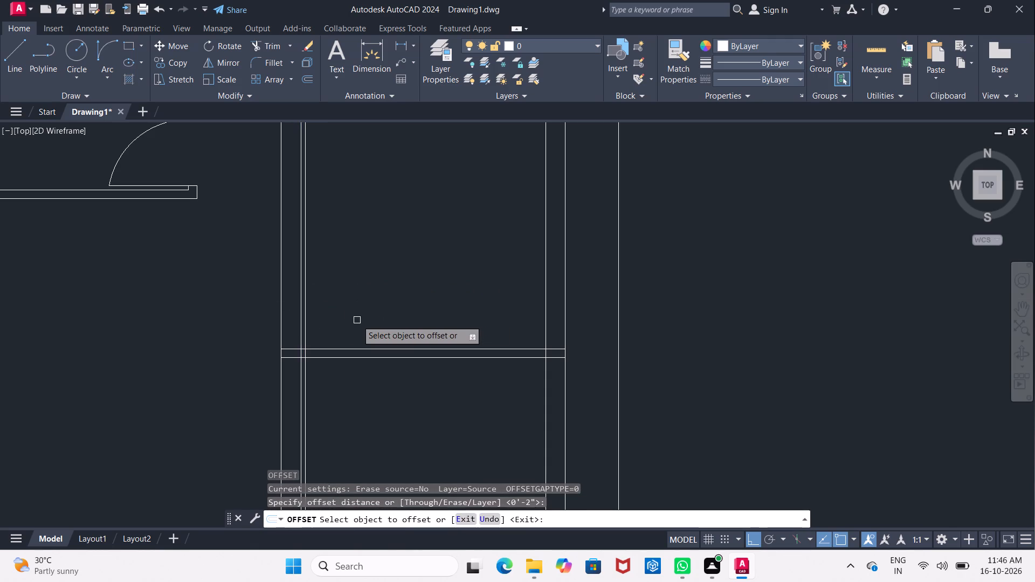
{"action": "key", "text": "6"}
{"action": "key", "text": "BackSpace"}
{"action": "type", "text": "3'6"}
{"action": "key", "text": "shift+quotedbl"}
{"action": "key", "text": "Return"}
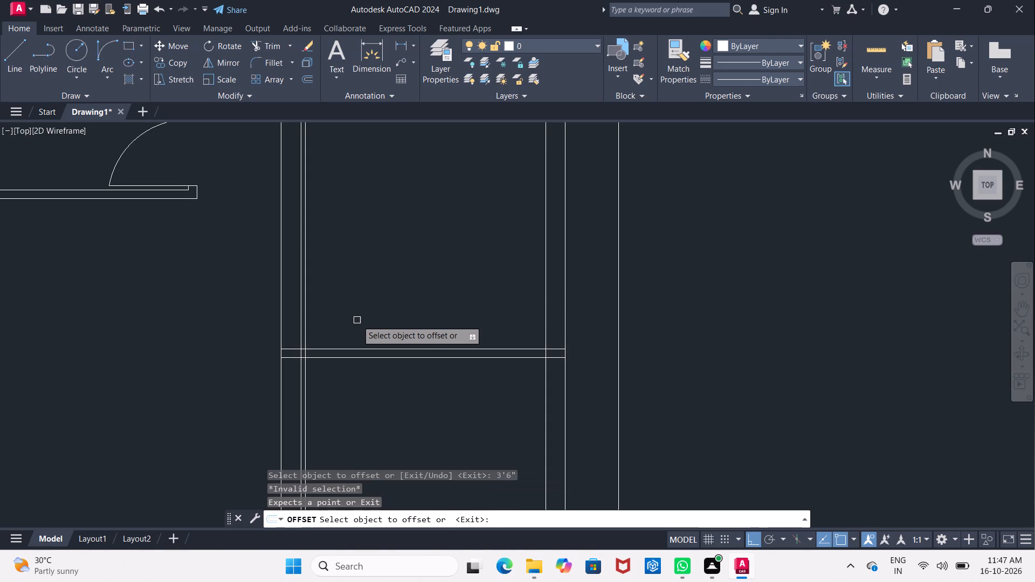
{"action": "left_click", "coordinate": [372, 355]}
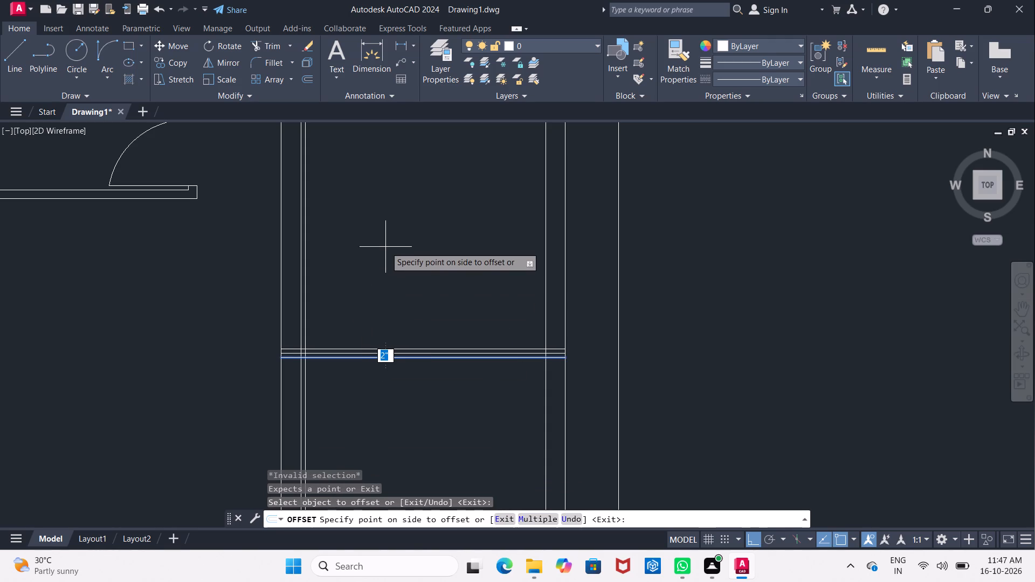
{"action": "type", "text": "3'6"}
{"action": "key", "text": "shift+quotedbl"}
{"action": "key", "text": "Return"}
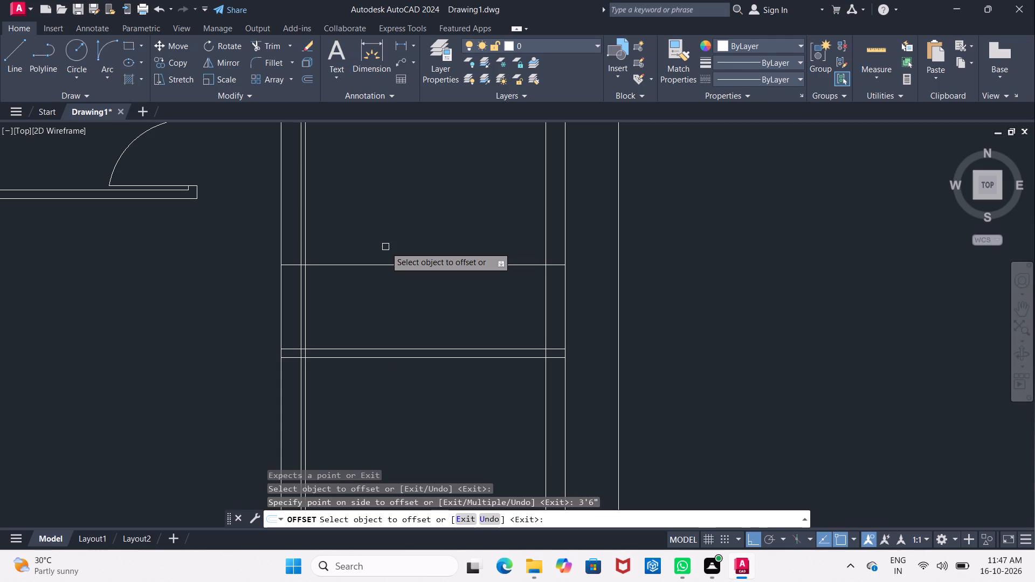
{"action": "left_click", "coordinate": [385, 247]}
{"action": "key", "text": "Escape"}
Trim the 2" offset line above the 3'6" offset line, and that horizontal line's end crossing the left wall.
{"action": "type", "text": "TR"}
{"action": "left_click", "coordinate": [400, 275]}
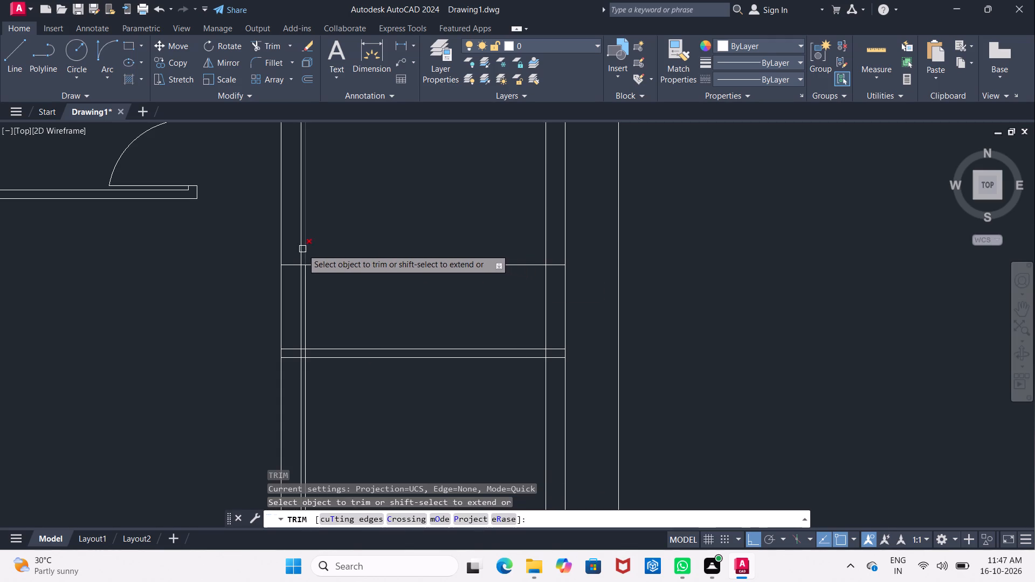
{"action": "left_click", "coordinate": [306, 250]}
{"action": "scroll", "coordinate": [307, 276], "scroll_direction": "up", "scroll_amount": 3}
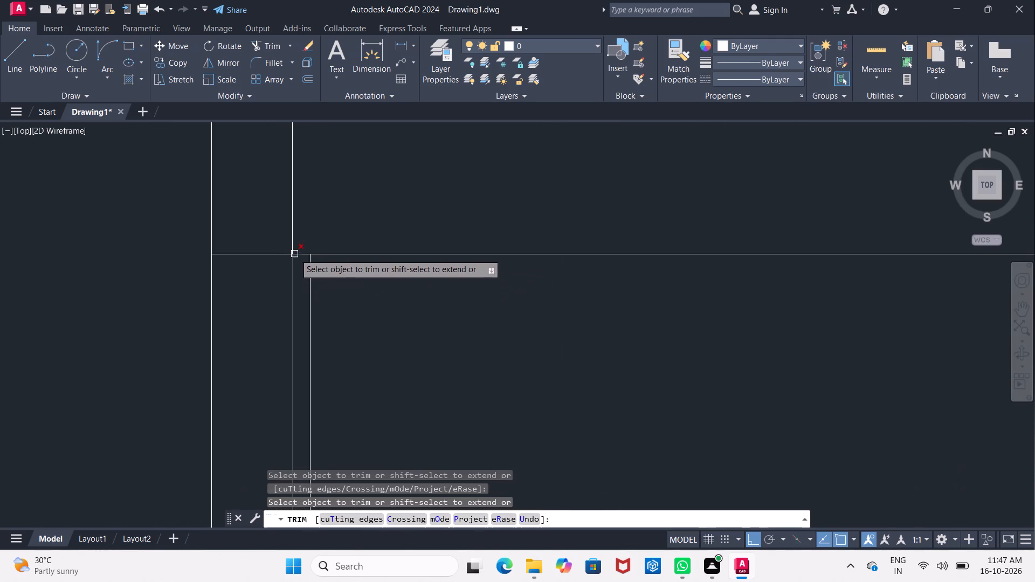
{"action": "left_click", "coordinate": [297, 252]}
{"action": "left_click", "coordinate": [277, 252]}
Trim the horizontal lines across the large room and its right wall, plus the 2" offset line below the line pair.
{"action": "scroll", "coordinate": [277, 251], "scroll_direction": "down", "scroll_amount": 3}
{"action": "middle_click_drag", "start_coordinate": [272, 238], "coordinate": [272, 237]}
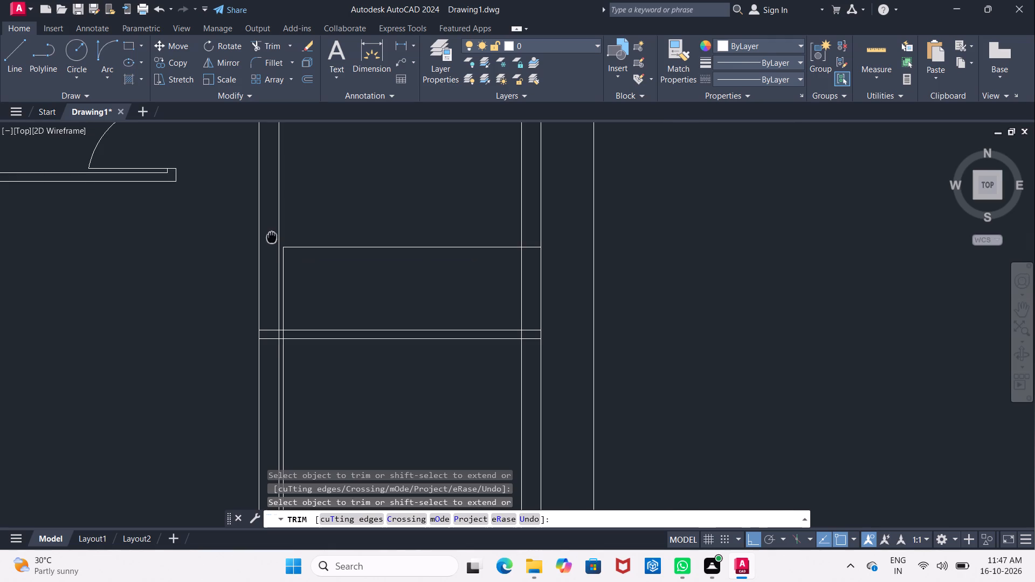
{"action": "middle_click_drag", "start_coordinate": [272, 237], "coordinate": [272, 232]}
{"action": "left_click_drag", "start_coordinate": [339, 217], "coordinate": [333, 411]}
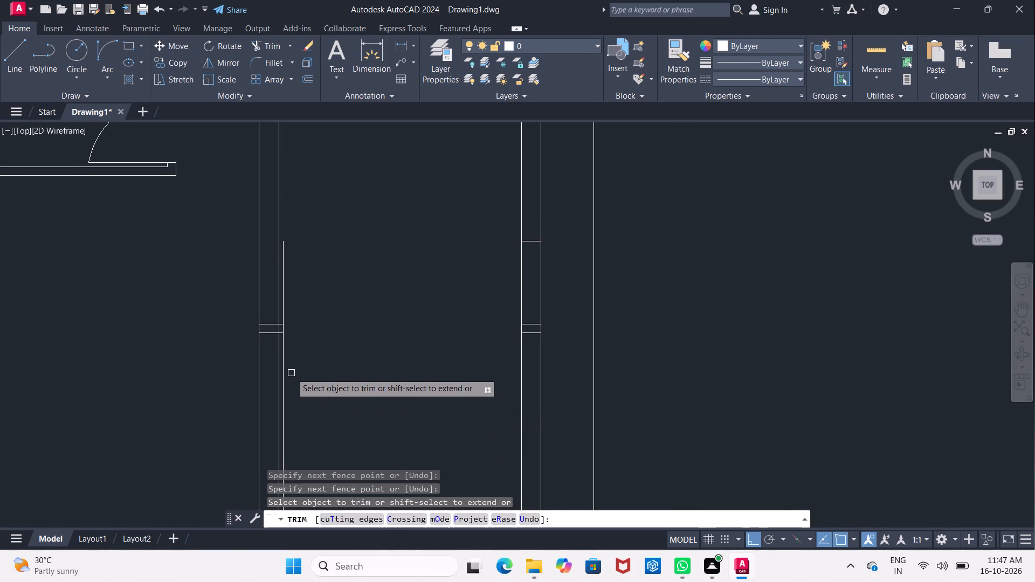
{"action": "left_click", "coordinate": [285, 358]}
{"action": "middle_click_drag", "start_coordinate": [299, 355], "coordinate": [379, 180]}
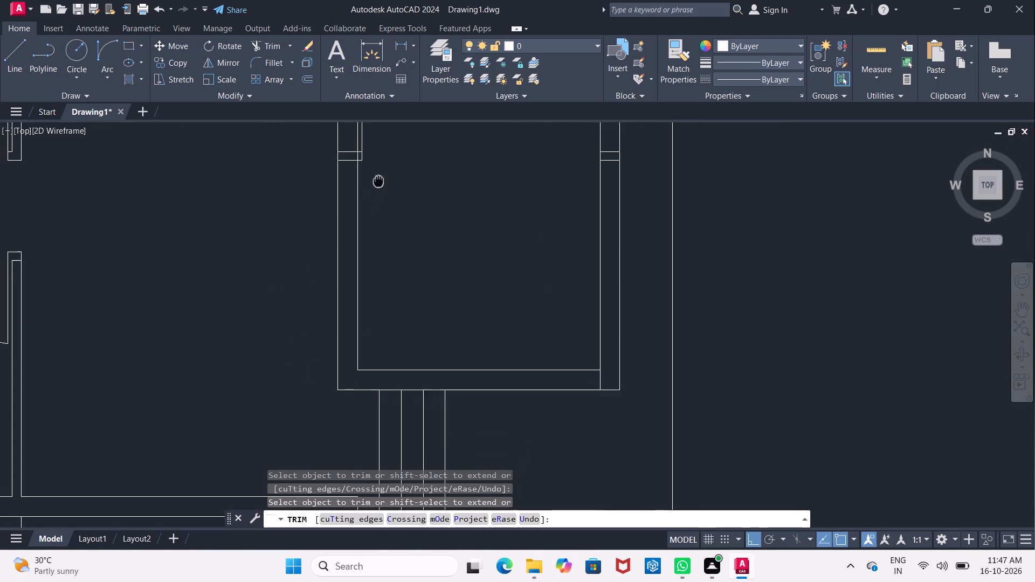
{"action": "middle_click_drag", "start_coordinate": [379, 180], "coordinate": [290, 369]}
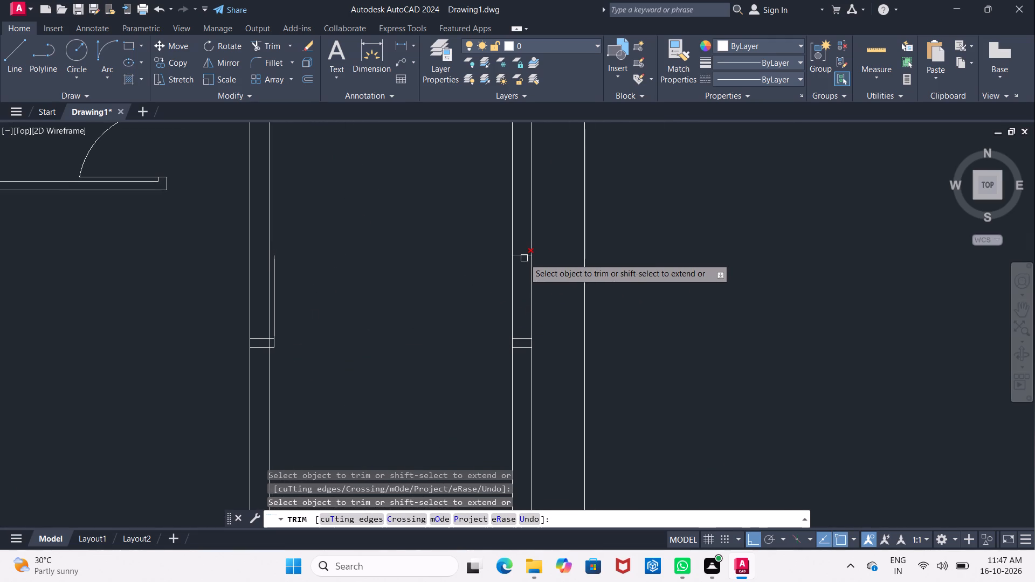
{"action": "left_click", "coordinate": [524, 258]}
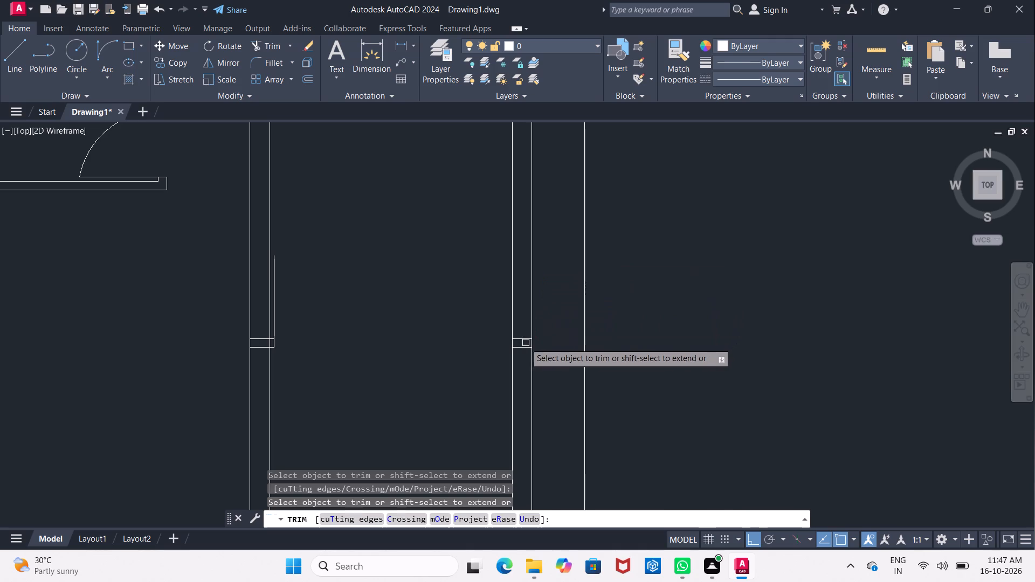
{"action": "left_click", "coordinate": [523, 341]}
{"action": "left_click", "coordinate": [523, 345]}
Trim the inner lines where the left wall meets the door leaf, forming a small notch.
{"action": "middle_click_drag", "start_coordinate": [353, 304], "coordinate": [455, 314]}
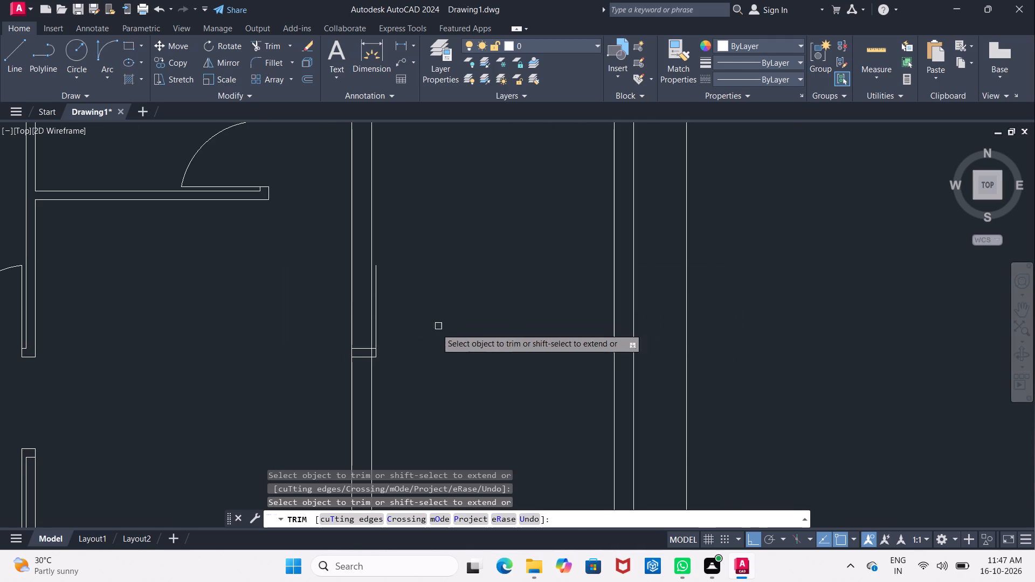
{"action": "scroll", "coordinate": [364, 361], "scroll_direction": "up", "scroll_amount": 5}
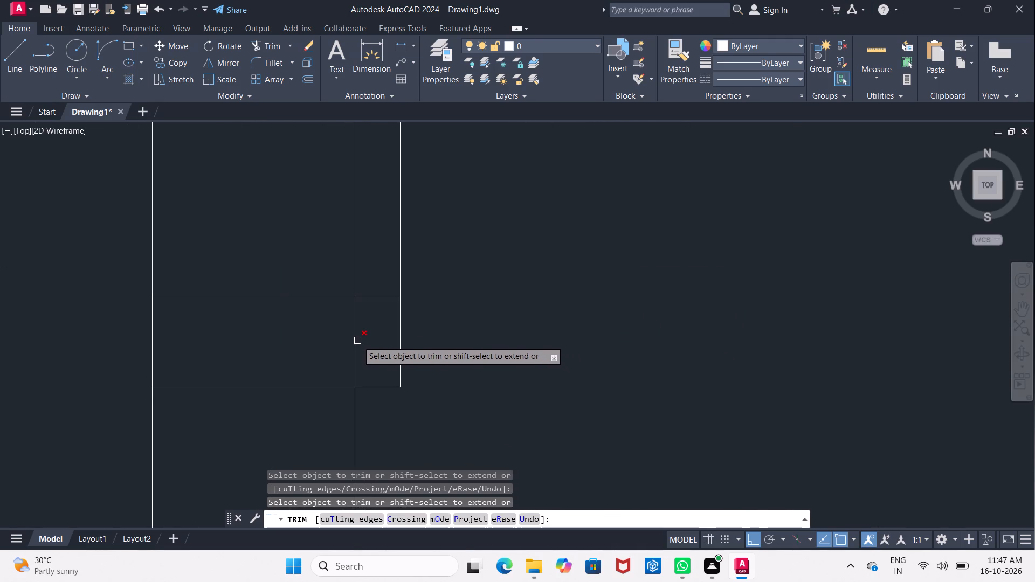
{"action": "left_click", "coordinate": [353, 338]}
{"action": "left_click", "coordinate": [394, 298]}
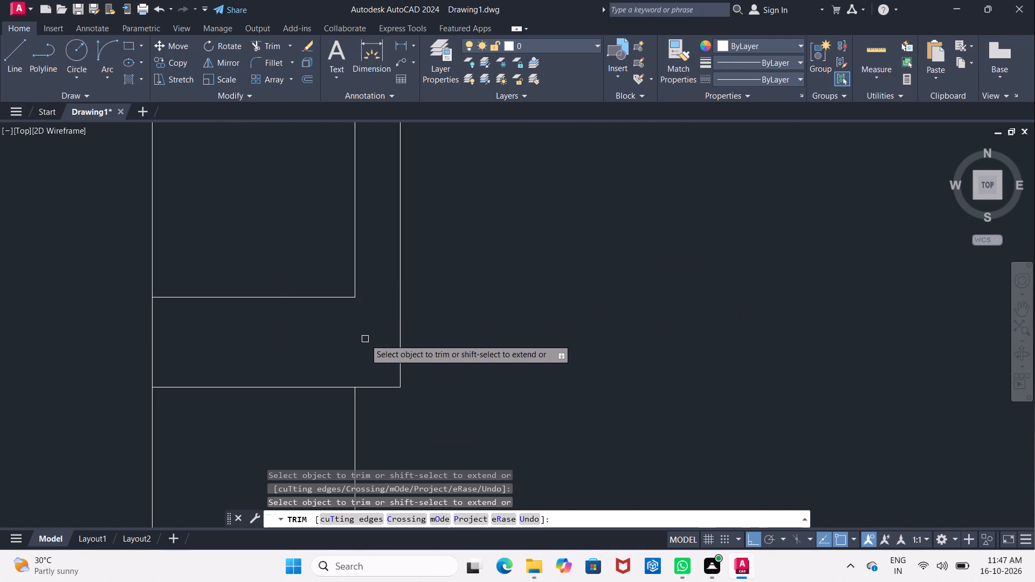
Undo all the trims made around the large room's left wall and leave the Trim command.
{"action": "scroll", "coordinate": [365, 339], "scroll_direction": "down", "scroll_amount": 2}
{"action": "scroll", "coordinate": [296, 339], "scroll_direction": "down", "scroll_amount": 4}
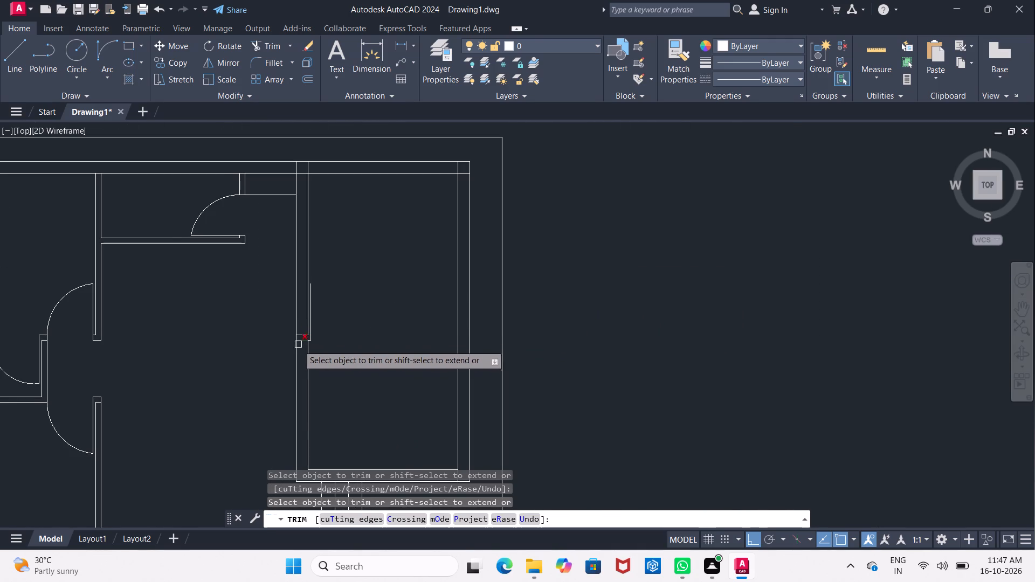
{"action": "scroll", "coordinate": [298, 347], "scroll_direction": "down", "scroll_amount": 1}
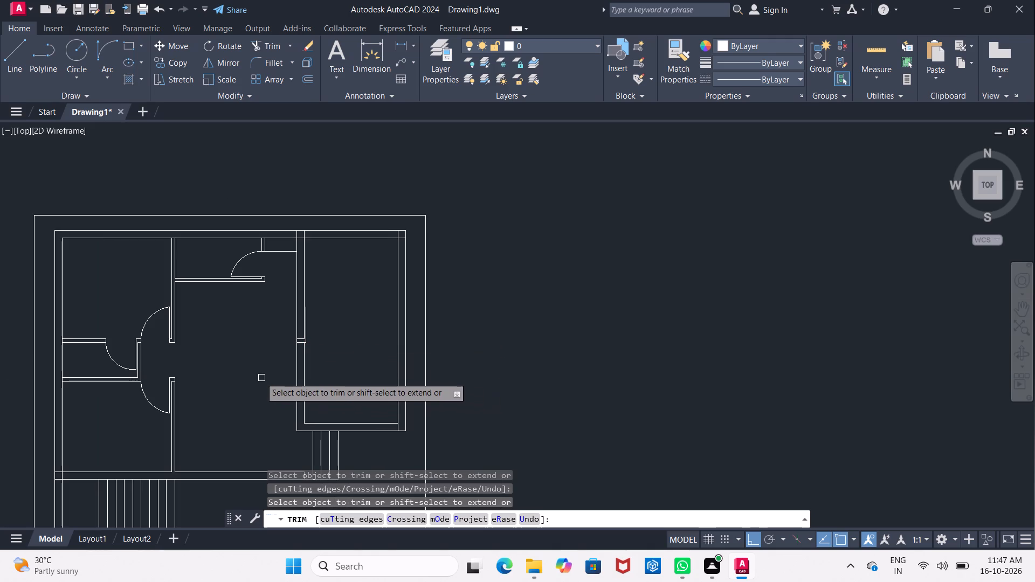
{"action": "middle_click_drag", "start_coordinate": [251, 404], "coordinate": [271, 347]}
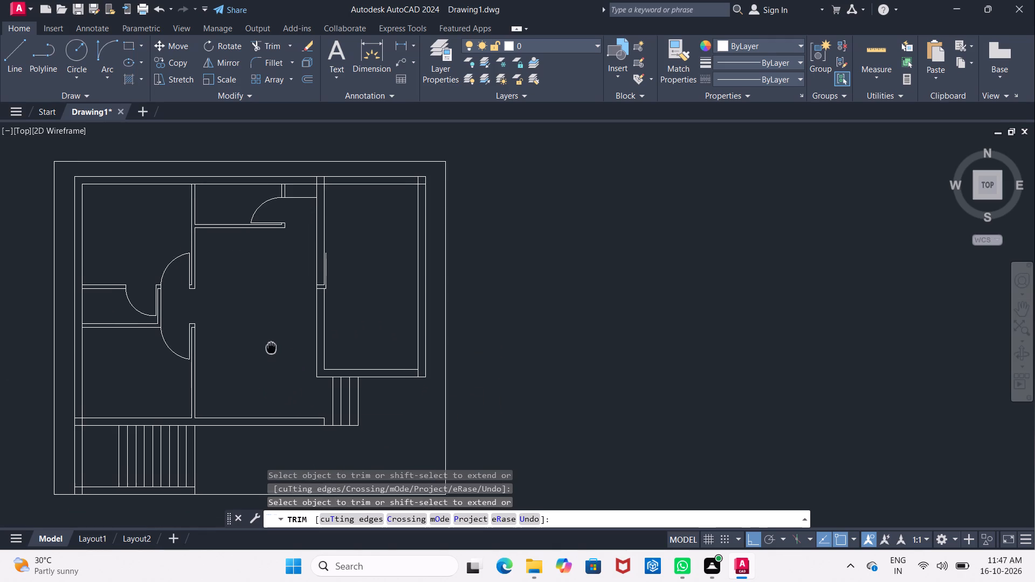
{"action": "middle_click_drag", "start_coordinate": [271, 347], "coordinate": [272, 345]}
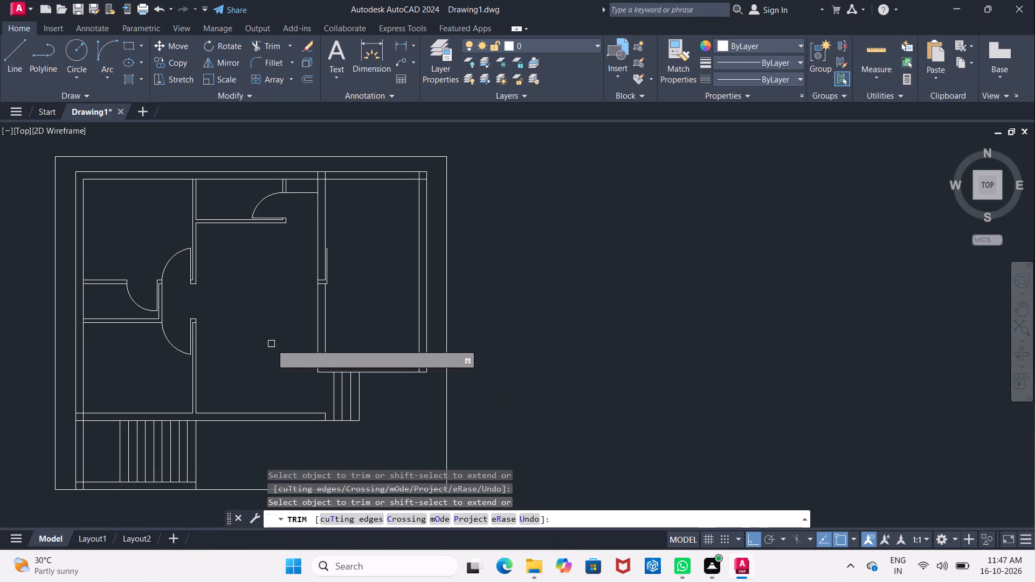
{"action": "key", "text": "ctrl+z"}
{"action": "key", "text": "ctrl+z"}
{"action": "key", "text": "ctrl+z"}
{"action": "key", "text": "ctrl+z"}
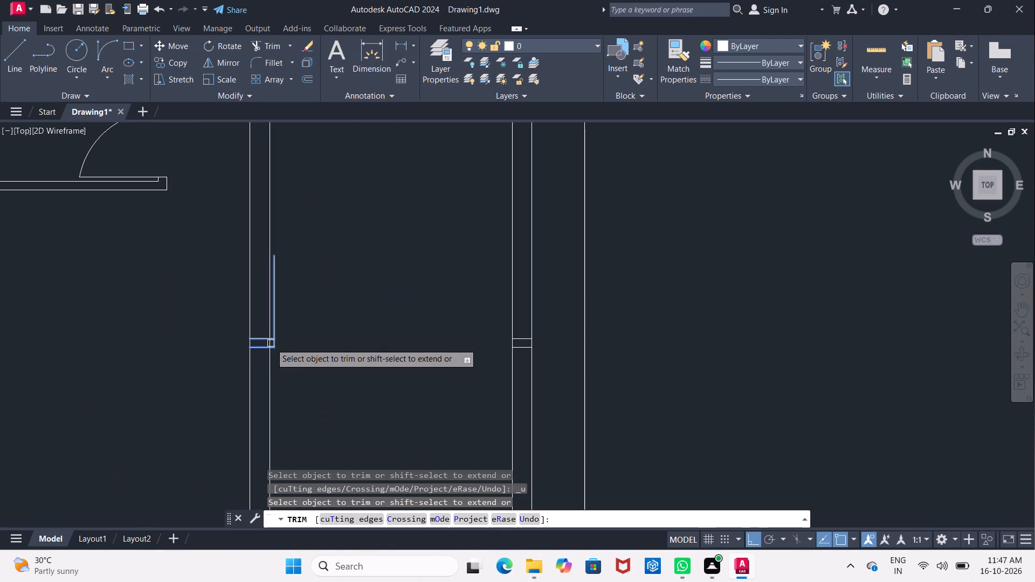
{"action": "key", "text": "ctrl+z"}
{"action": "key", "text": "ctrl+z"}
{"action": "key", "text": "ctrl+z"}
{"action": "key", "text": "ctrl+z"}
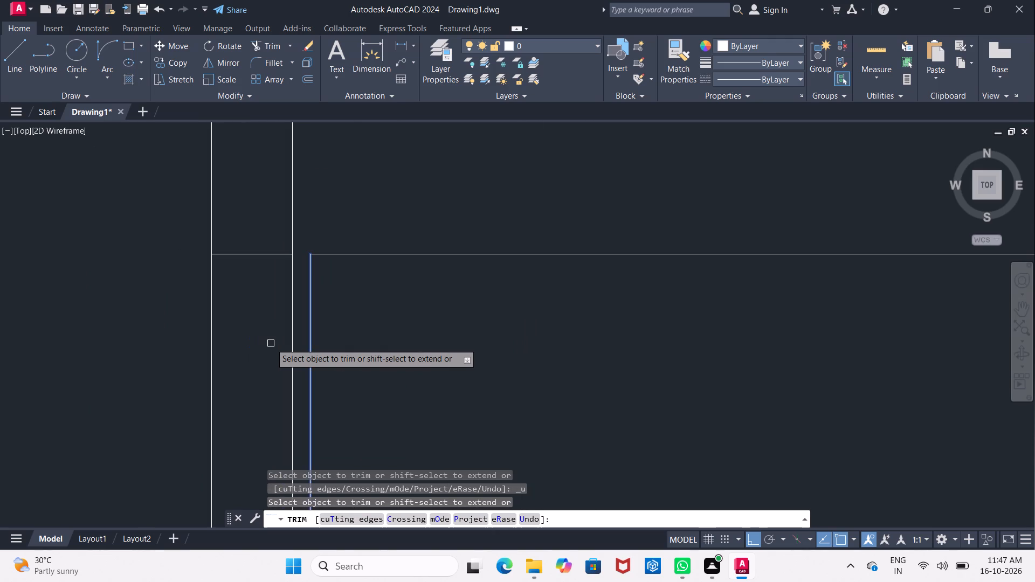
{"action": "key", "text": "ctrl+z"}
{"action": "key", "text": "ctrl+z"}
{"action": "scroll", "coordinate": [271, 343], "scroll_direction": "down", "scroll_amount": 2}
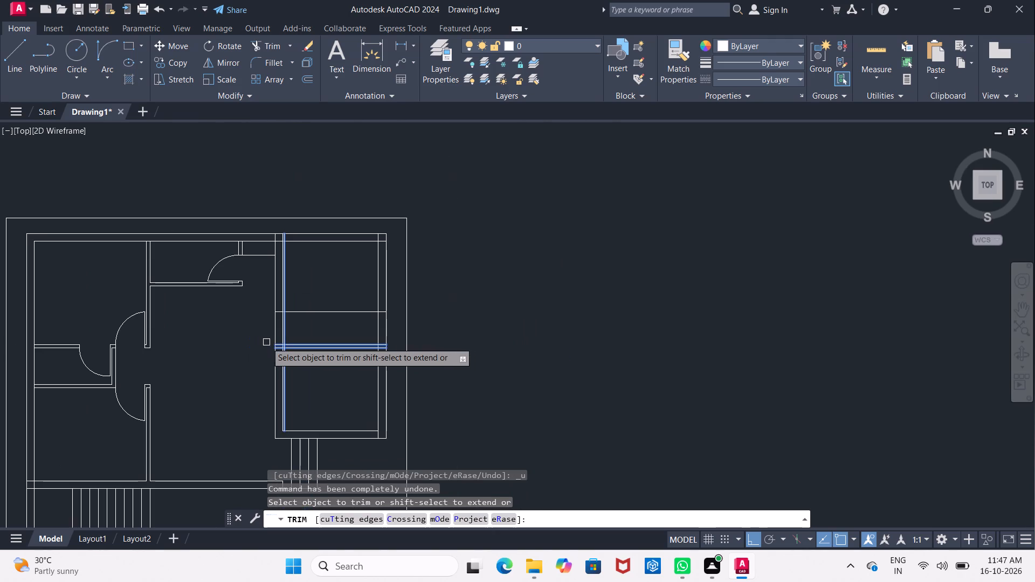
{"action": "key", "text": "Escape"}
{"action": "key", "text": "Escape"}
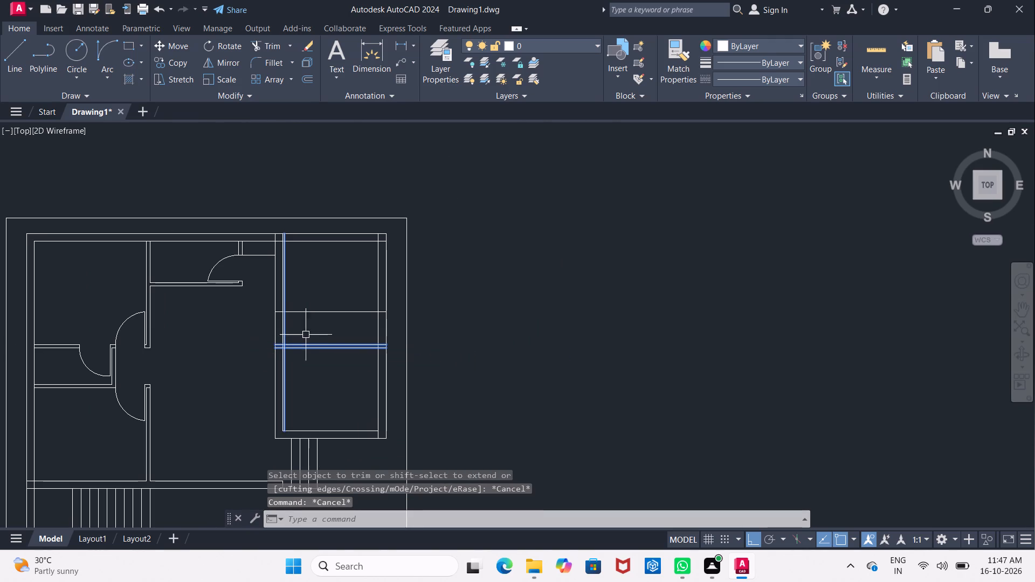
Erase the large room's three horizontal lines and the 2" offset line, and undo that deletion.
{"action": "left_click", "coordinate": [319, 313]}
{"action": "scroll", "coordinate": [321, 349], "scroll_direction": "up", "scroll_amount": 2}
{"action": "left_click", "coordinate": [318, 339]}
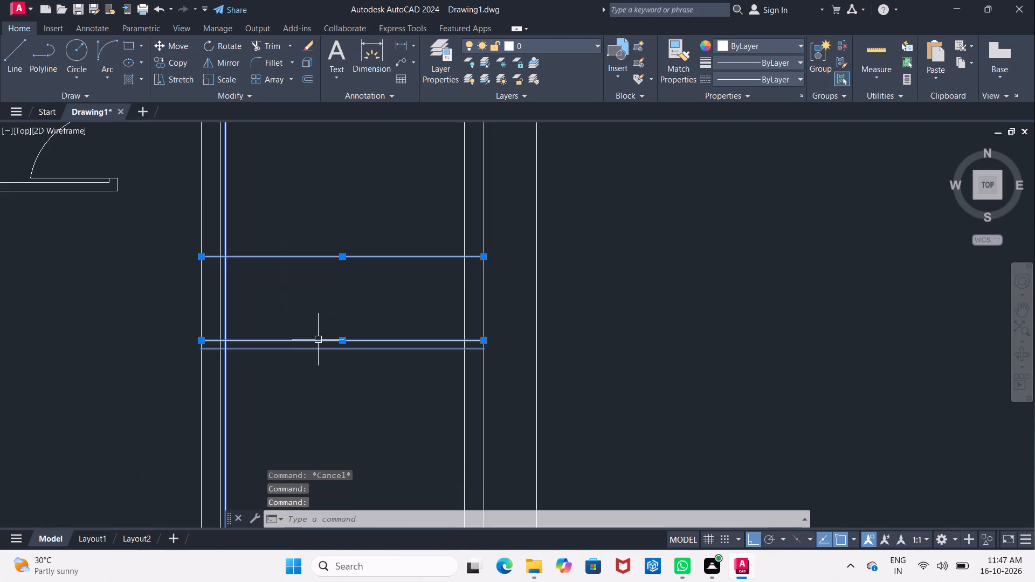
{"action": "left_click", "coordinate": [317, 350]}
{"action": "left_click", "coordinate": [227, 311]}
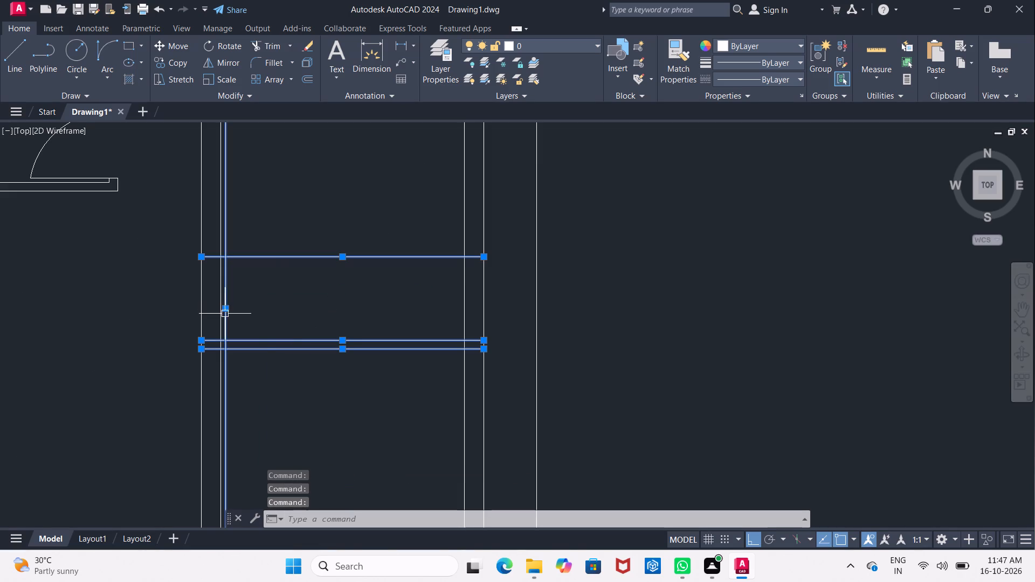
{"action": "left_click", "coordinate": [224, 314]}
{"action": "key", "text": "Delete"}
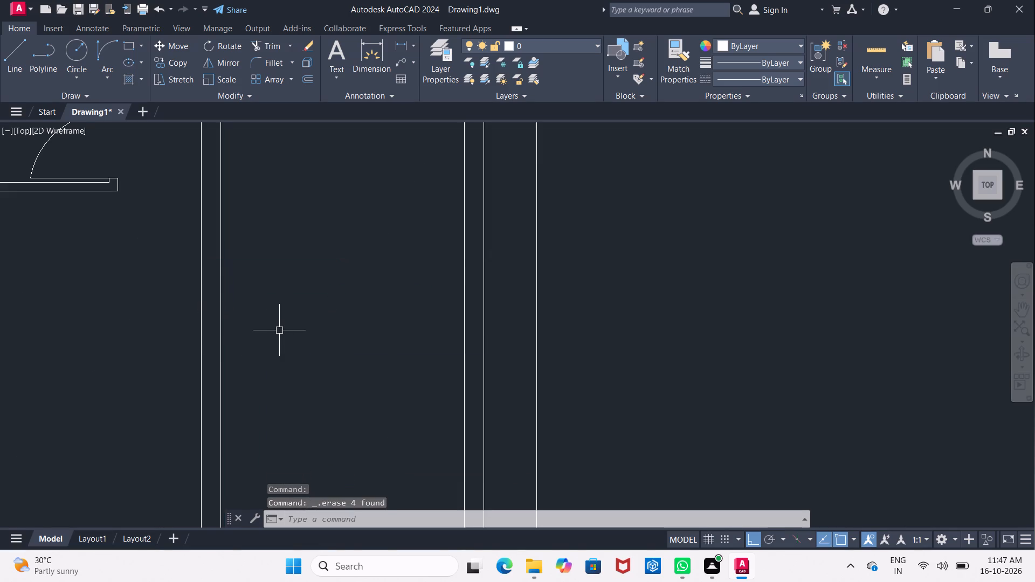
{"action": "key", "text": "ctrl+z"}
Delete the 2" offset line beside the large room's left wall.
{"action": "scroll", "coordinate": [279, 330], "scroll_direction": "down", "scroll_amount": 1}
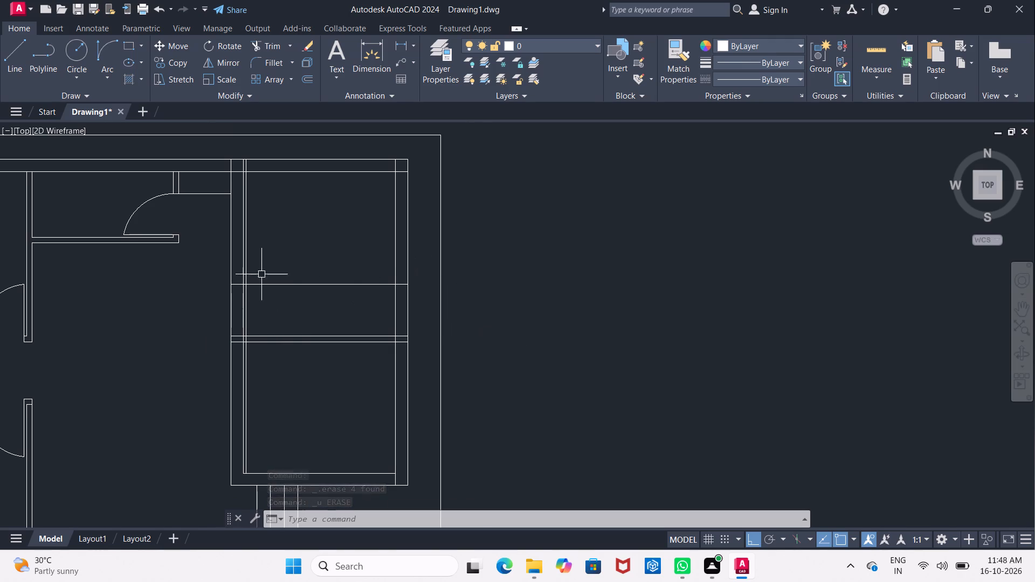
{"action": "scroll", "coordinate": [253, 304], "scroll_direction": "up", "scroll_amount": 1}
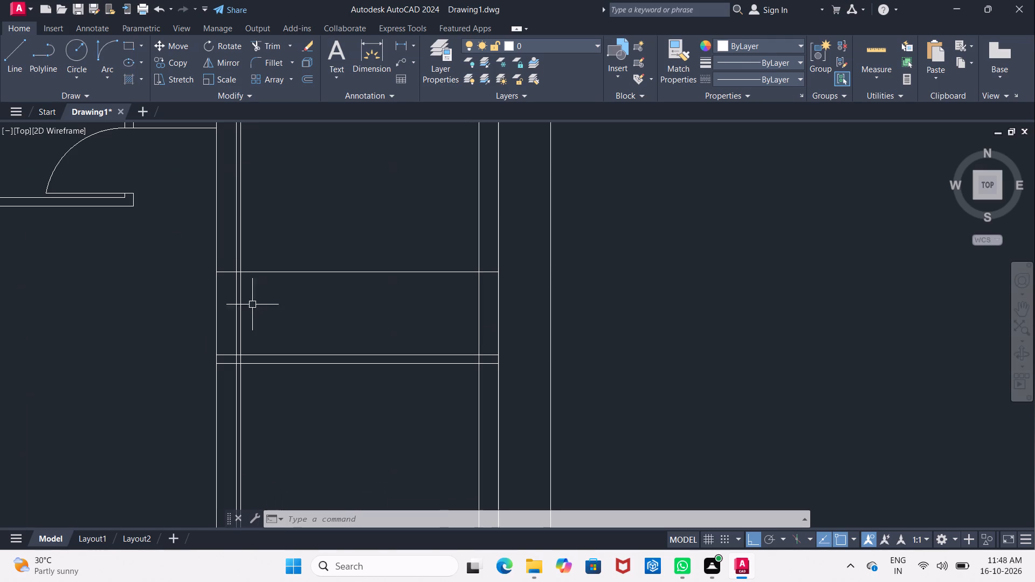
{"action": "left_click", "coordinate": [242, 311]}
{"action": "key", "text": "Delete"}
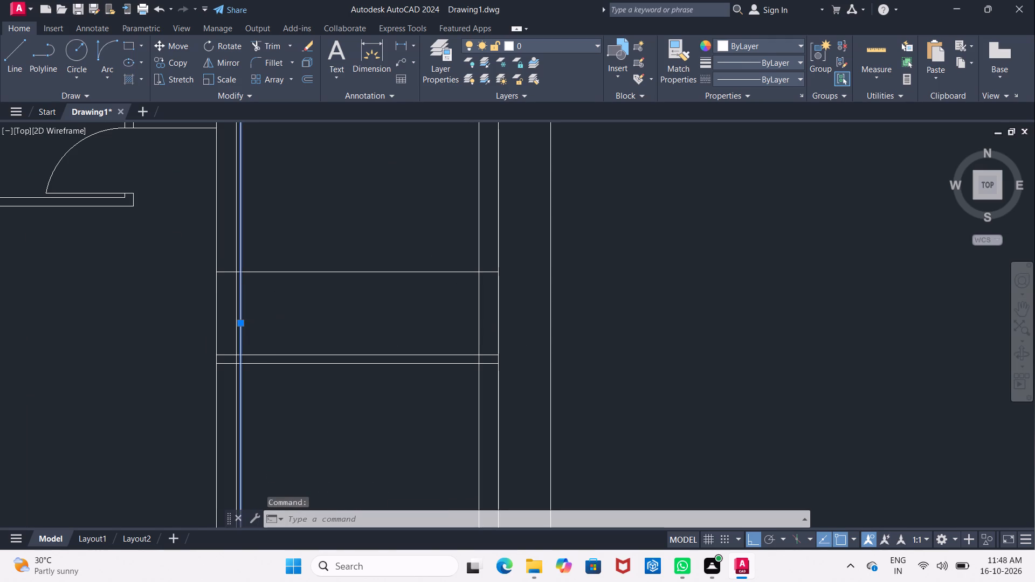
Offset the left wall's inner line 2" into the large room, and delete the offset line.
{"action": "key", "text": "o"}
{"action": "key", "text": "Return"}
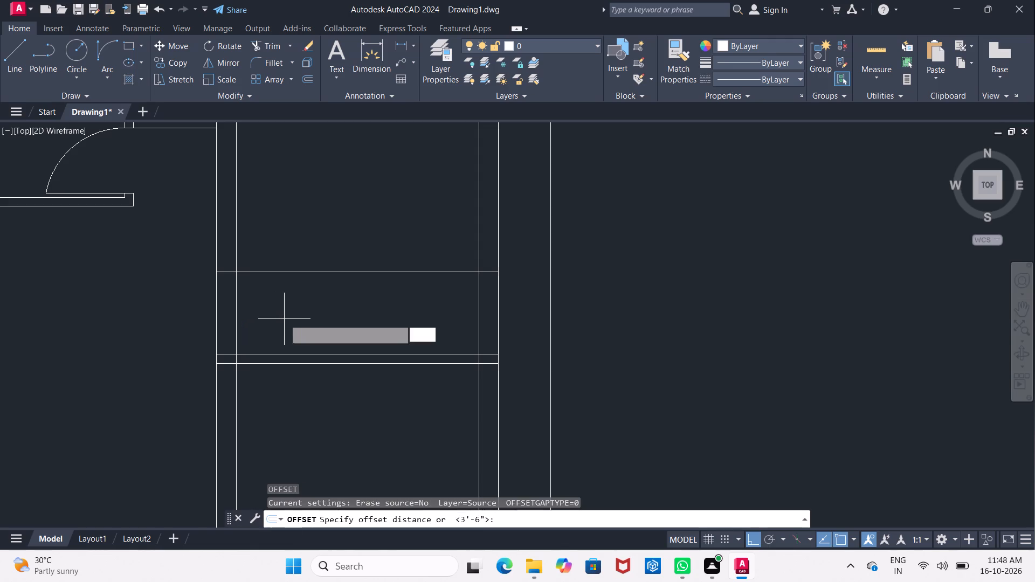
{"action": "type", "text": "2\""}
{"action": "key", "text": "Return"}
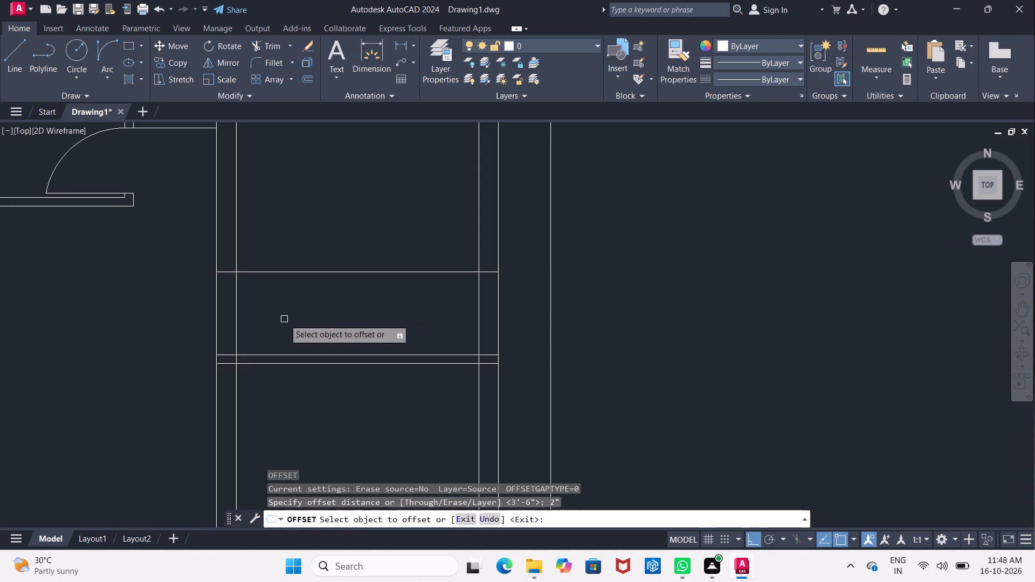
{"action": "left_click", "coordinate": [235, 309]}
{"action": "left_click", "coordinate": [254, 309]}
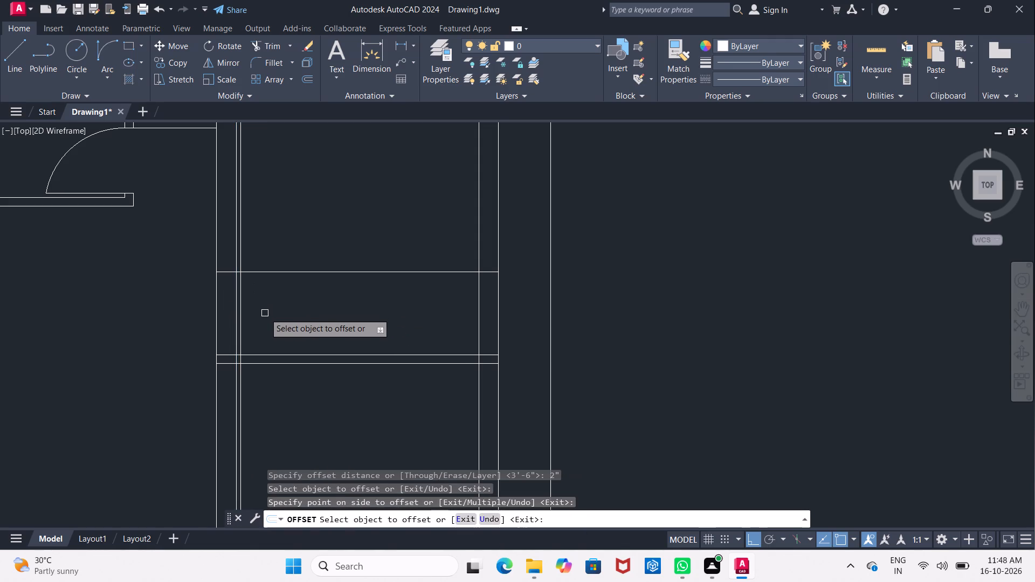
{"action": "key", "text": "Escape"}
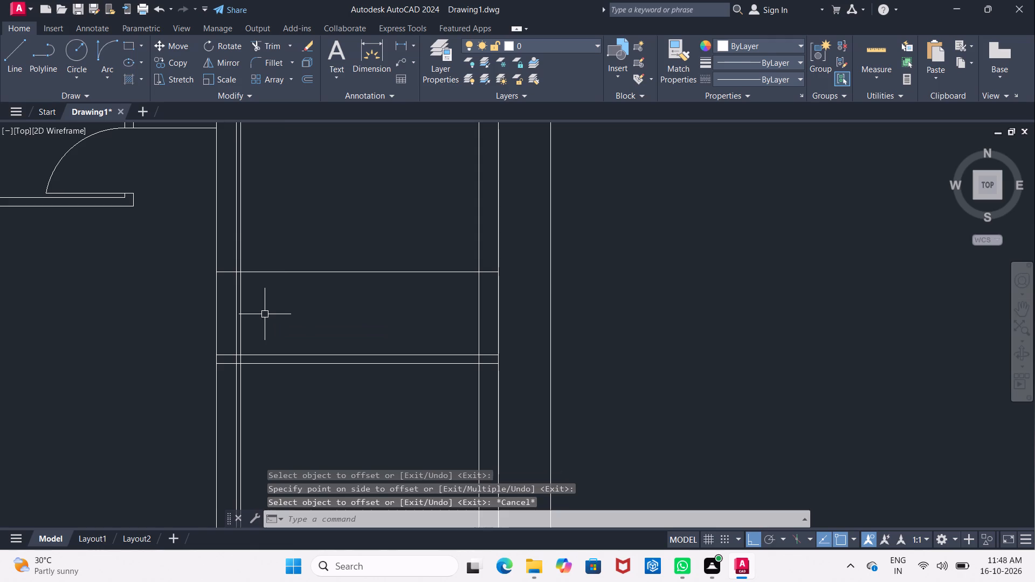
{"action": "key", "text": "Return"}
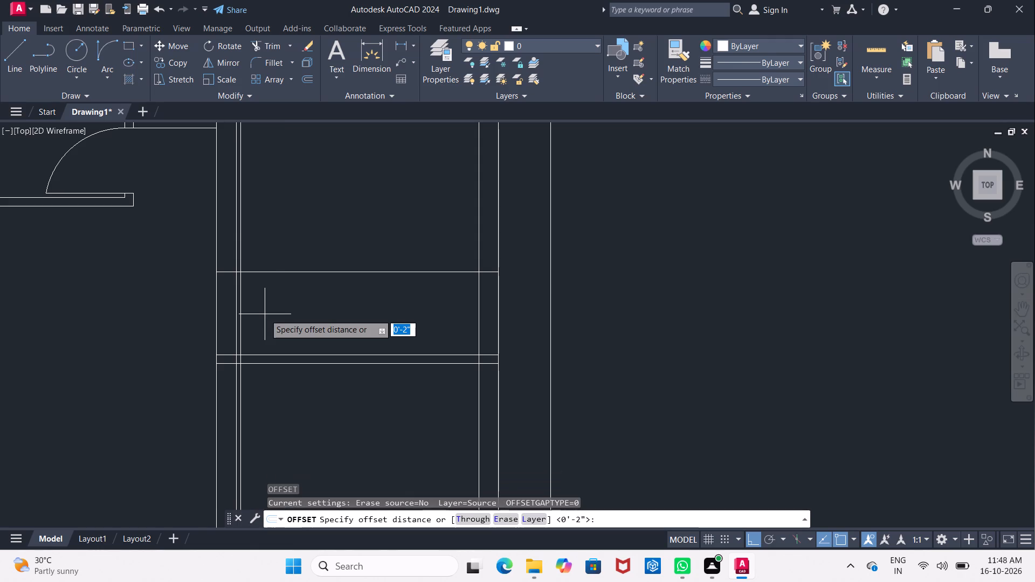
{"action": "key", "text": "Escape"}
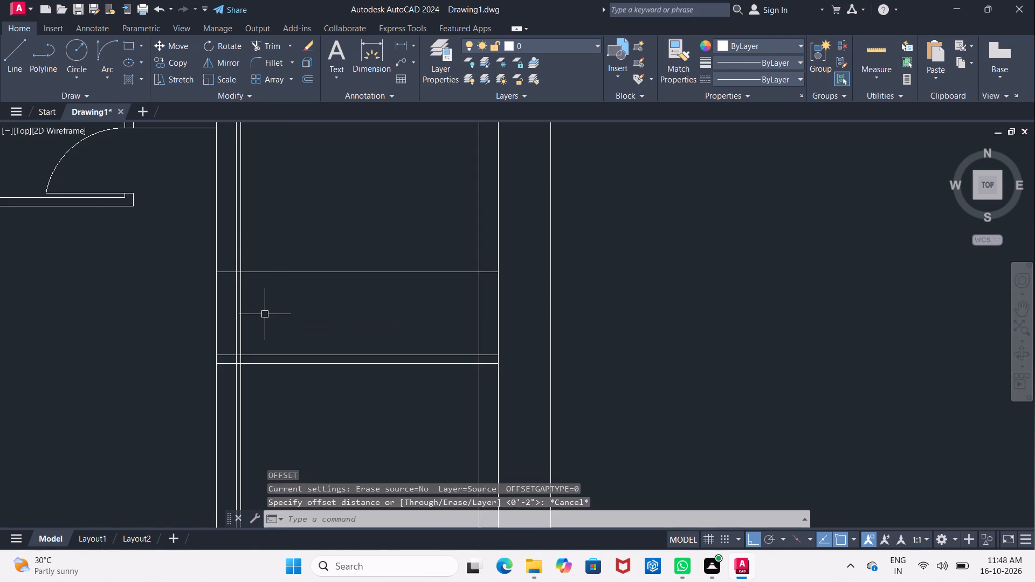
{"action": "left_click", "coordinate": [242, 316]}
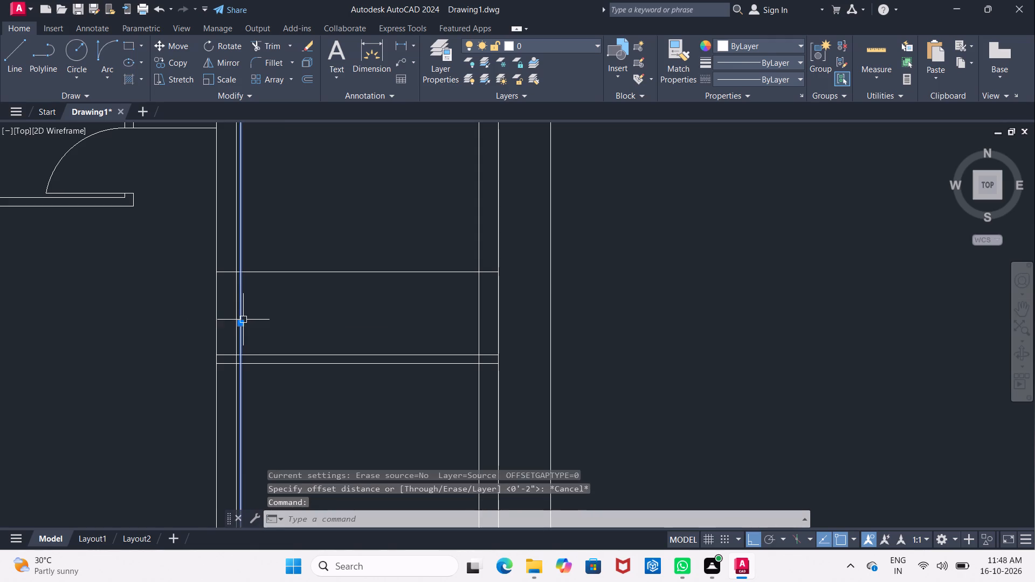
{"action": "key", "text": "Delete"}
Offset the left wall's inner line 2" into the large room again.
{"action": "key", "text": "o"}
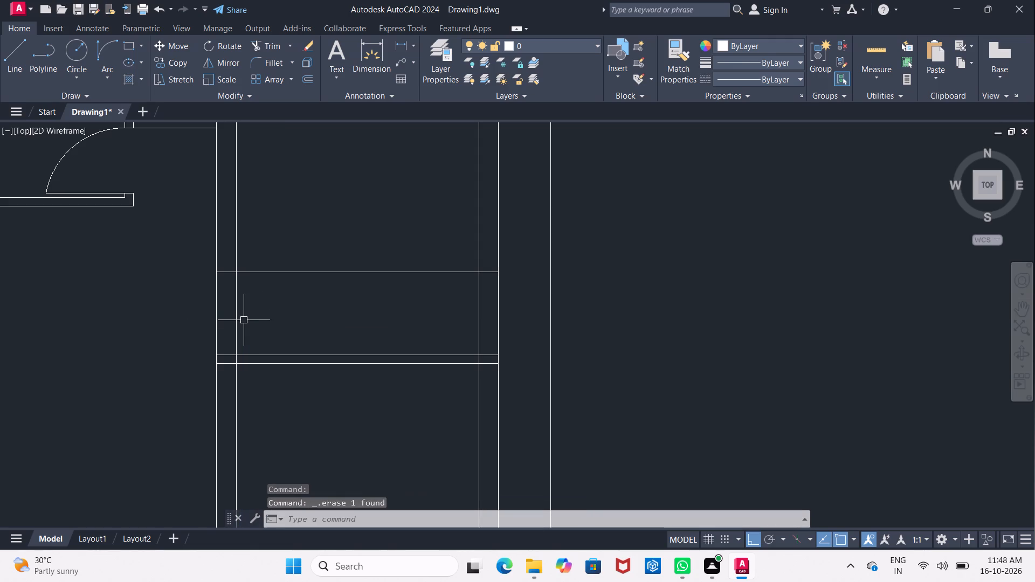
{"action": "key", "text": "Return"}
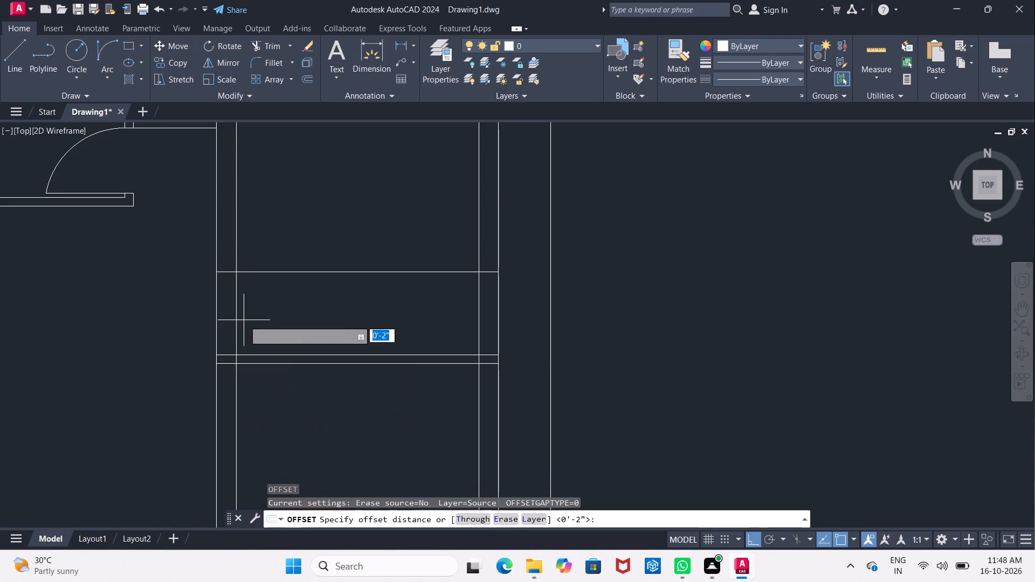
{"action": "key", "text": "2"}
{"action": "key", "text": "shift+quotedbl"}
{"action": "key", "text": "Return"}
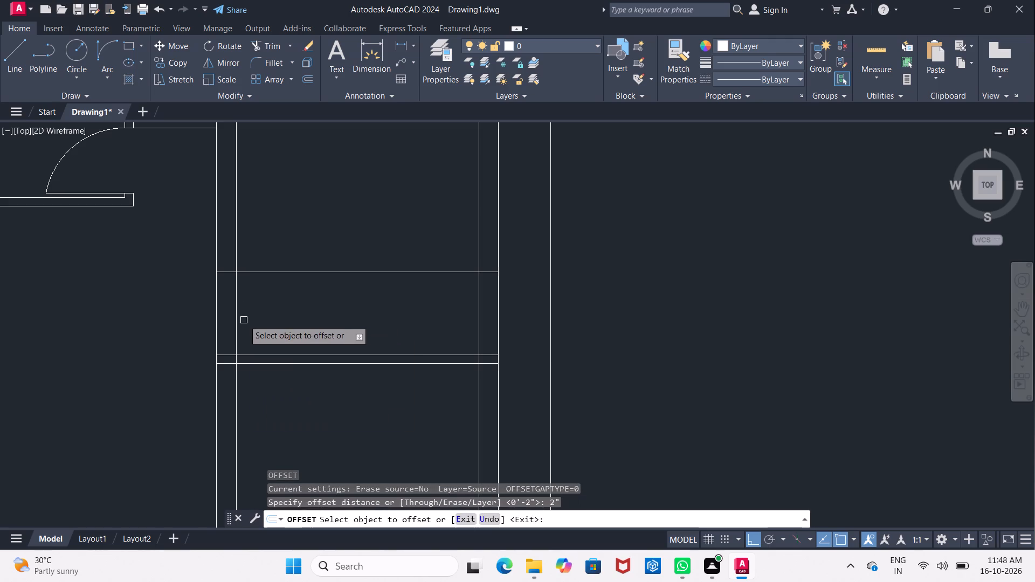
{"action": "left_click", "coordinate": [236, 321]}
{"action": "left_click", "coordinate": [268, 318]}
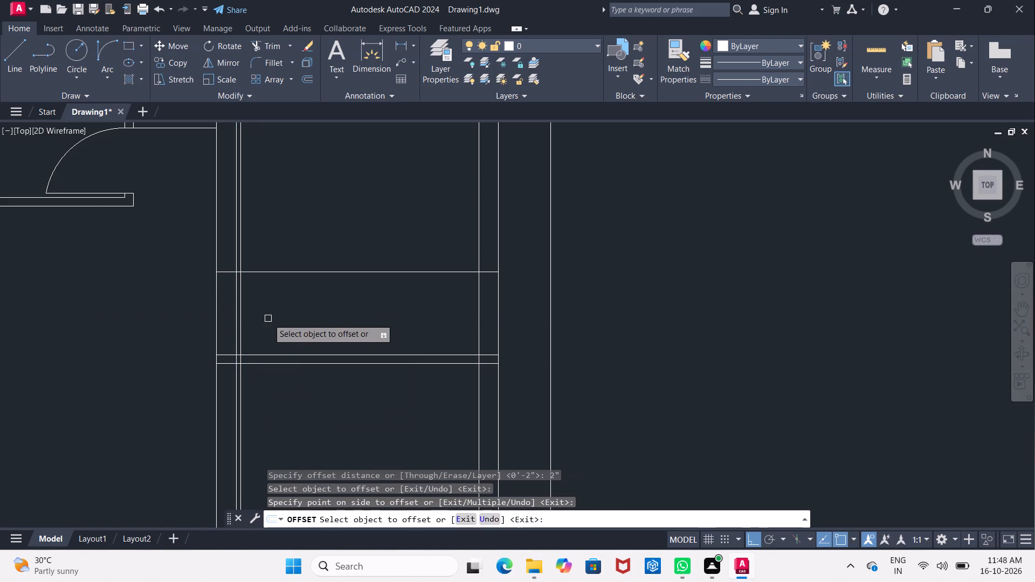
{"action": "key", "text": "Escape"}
Offset the left wall's outer line 4' into the large room.
{"action": "key", "text": "o"}
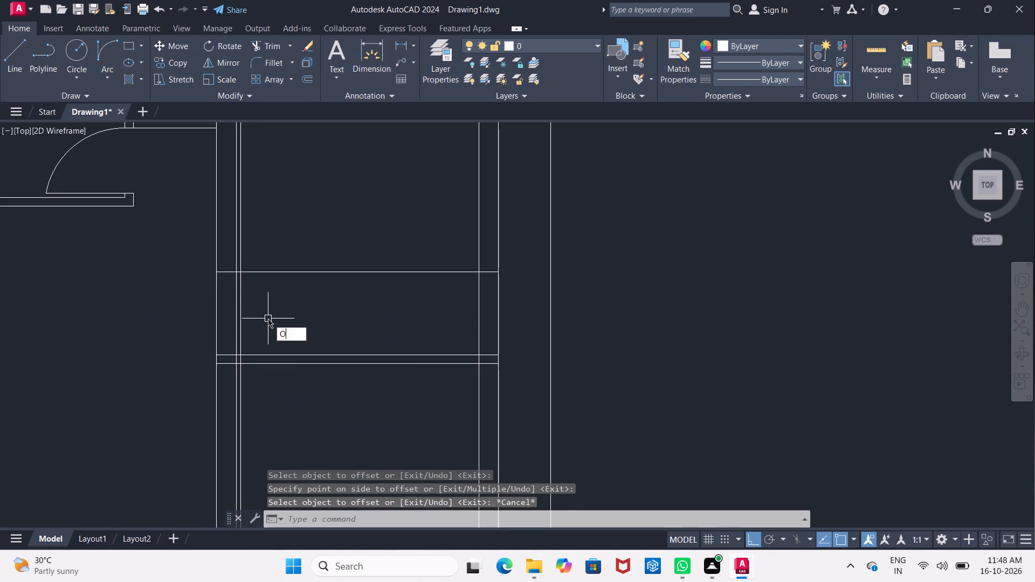
{"action": "key", "text": "Return"}
{"action": "type", "text": "3."}
{"action": "key", "text": "BackSpace"}
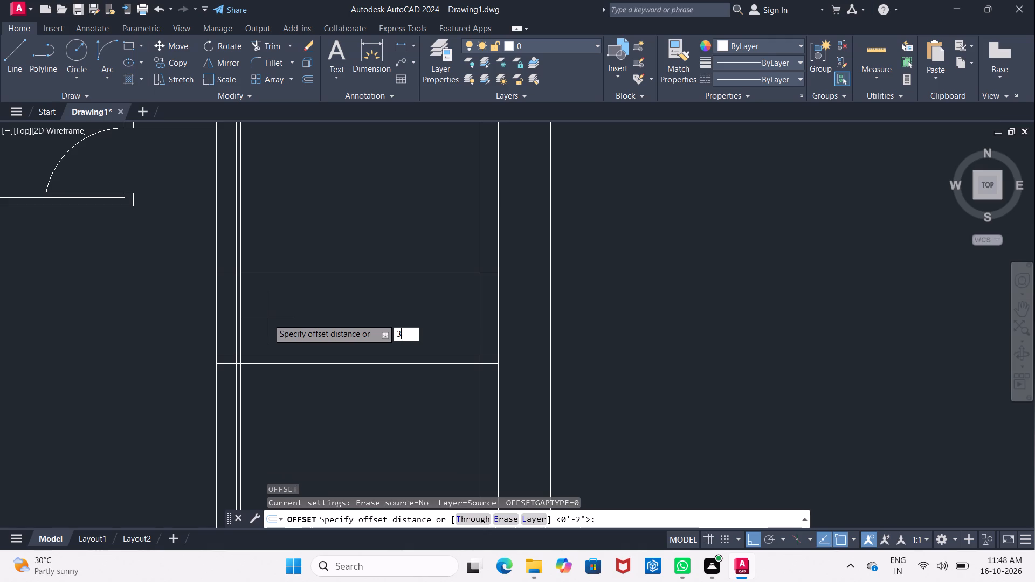
{"action": "type", "text": "'6\""}
{"action": "key", "text": "Return"}
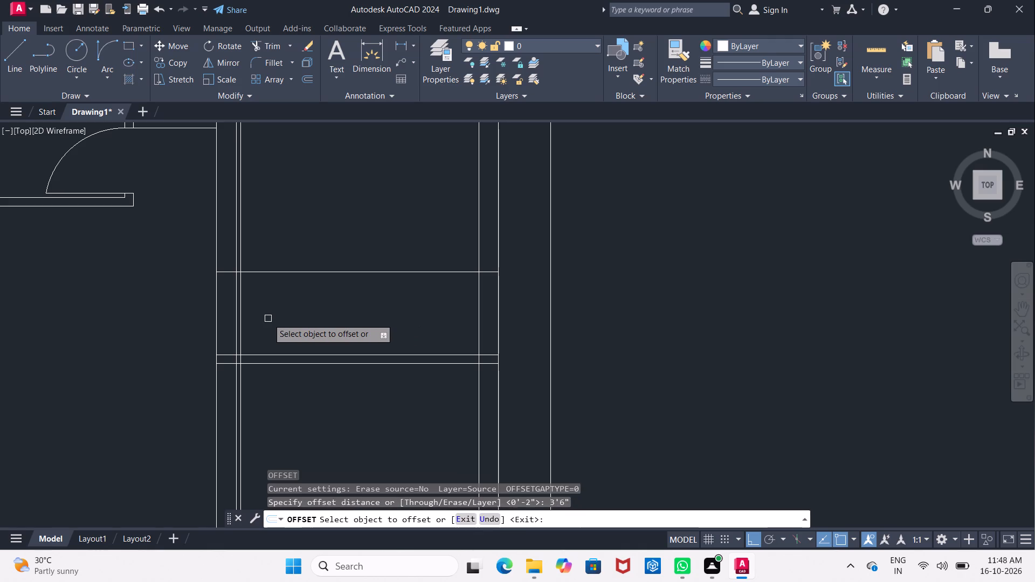
{"action": "left_click", "coordinate": [215, 317]}
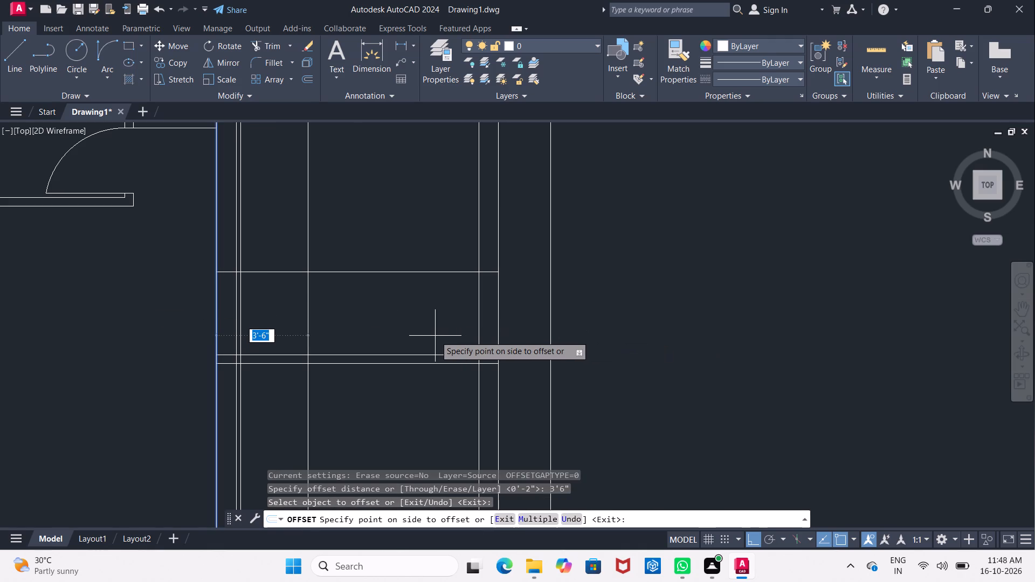
{"action": "key", "text": "BackSpace"}
{"action": "type", "text": "4'"}
{"action": "key", "text": "Return"}
{"action": "key", "text": "Escape"}
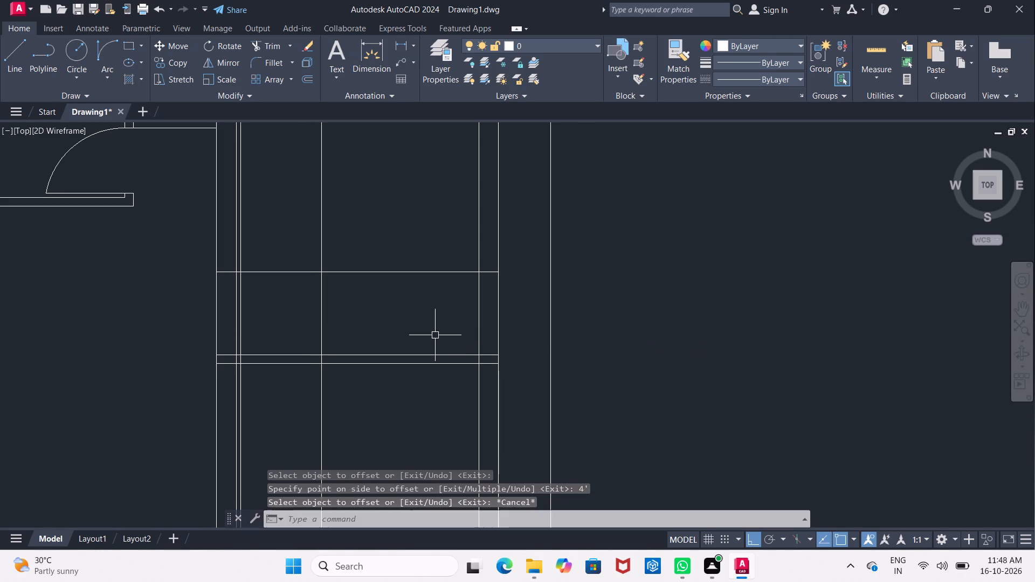
Trim the opening's upper line, the offset lines and the wall lines across the opening, leaving the upper wall section with a squared end.
{"action": "key", "text": "Escape"}
{"action": "type", "text": "TR"}
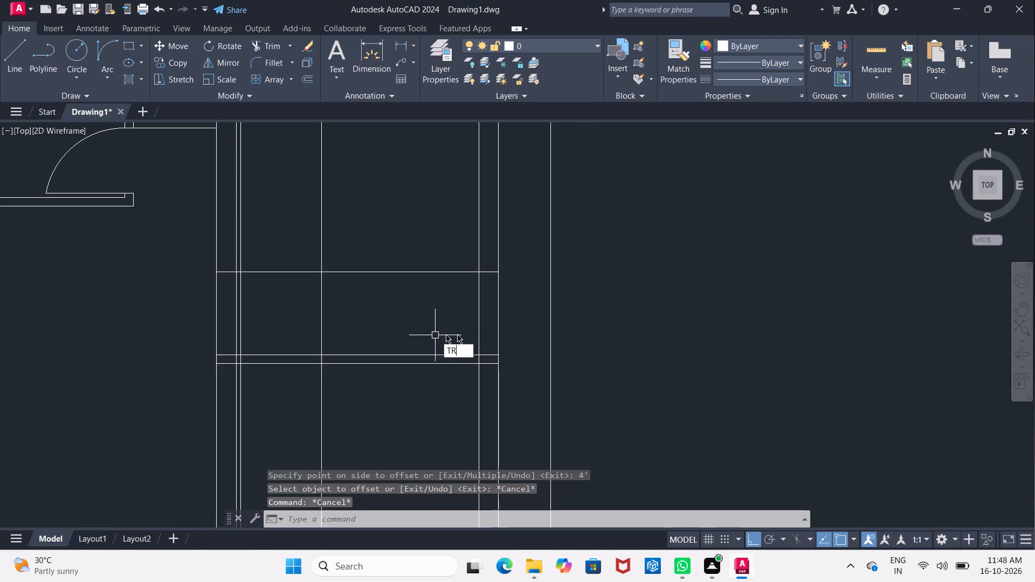
{"action": "left_click", "coordinate": [488, 363]}
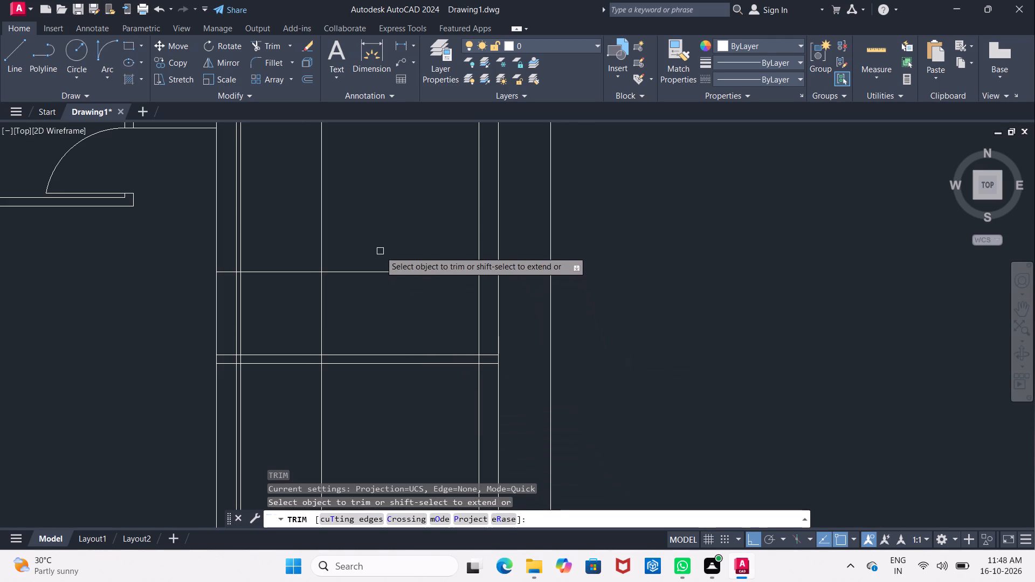
{"action": "left_click", "coordinate": [371, 271]}
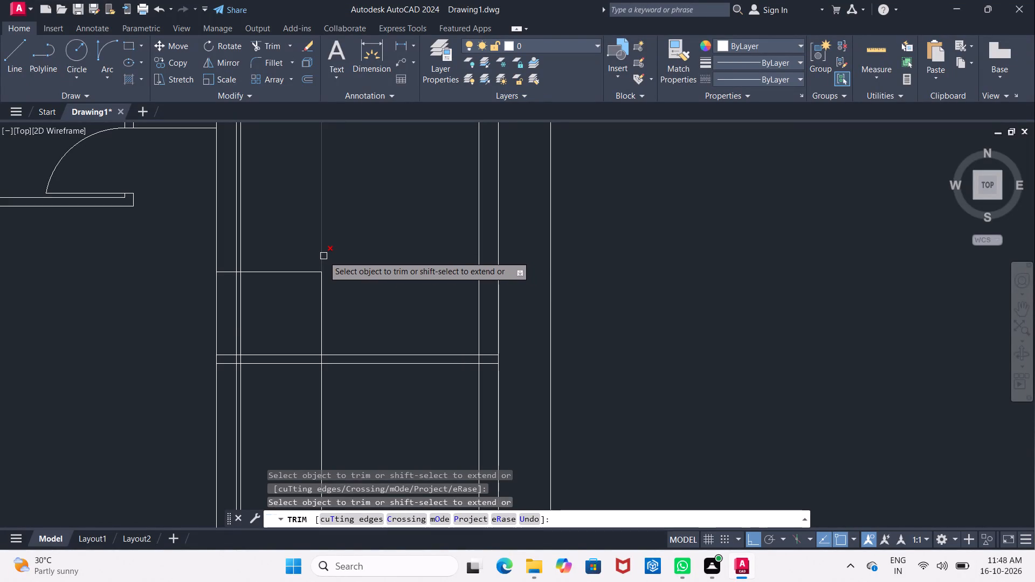
{"action": "left_click", "coordinate": [323, 256]}
{"action": "left_click_drag", "start_coordinate": [171, 300], "coordinate": [182, 300]}
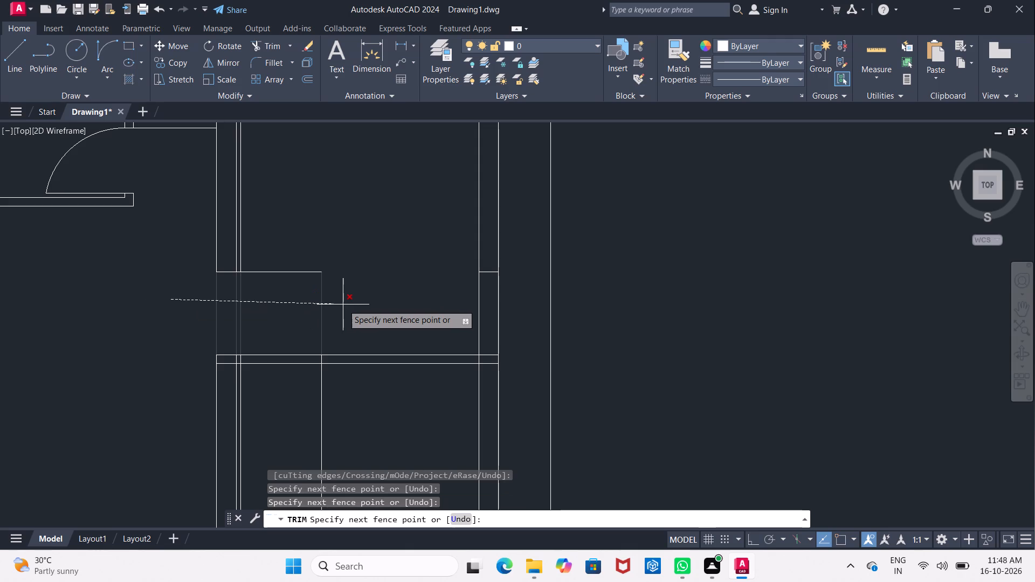
{"action": "left_click", "coordinate": [354, 311]}
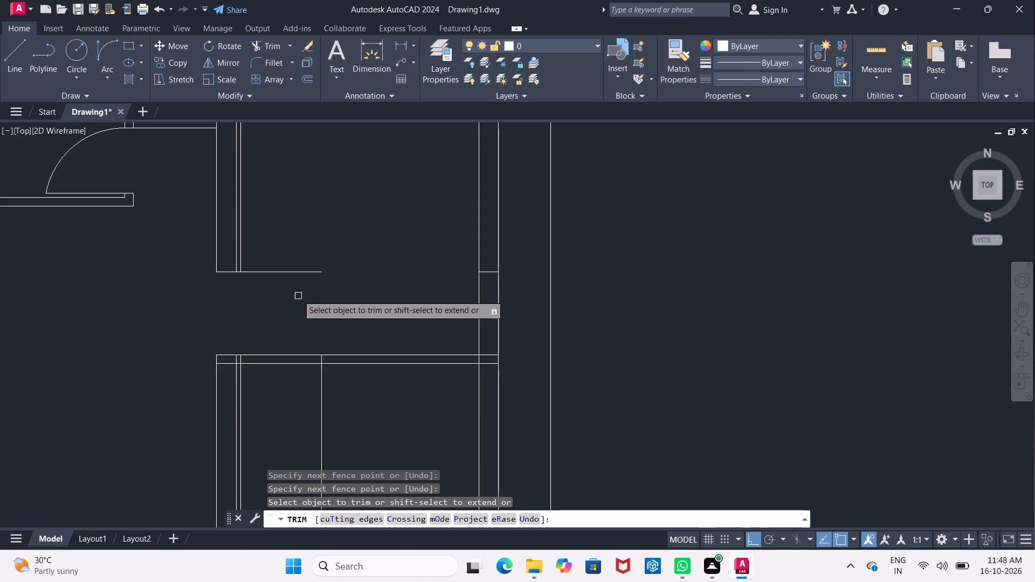
{"action": "left_click", "coordinate": [291, 273]}
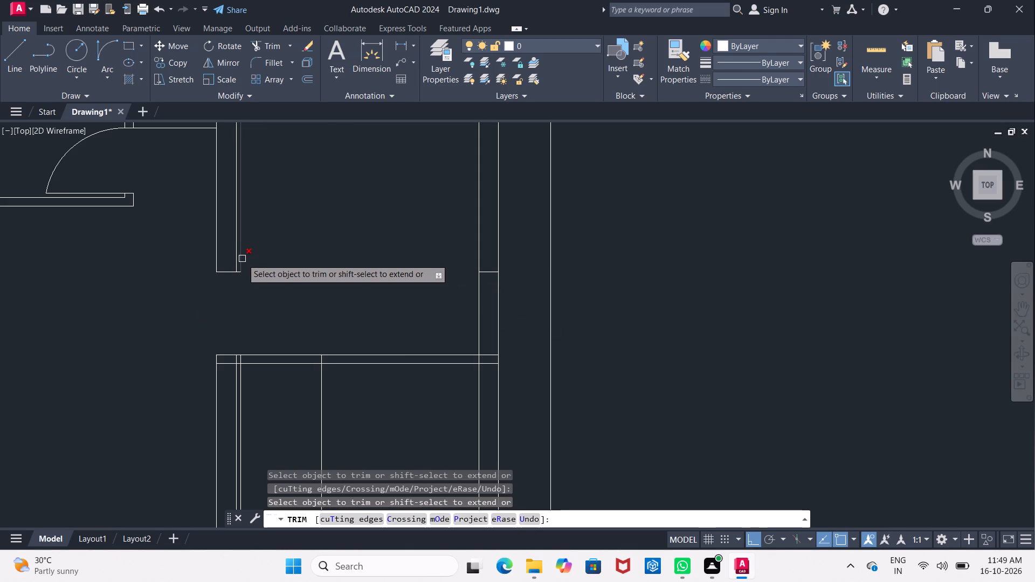
{"action": "left_click", "coordinate": [242, 259]}
{"action": "left_click", "coordinate": [241, 272]}
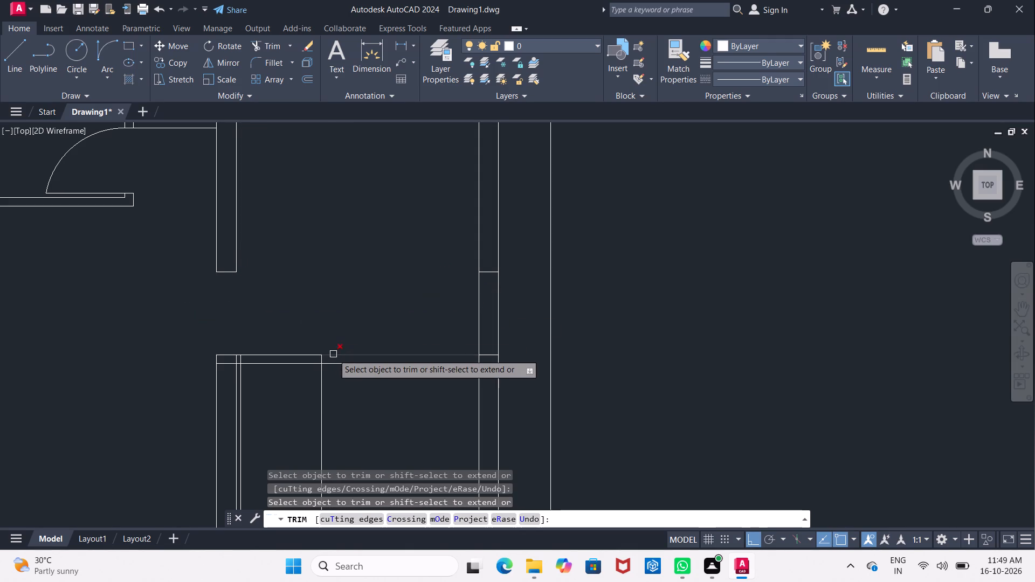
Trim the opening's lower line back to the 4' offset line, and trim that offset line between the two lower horizontal lines.
{"action": "left_click", "coordinate": [333, 354]}
{"action": "scroll", "coordinate": [324, 364], "scroll_direction": "up", "scroll_amount": 2}
{"action": "left_click", "coordinate": [315, 356]}
{"action": "middle_click_drag", "start_coordinate": [326, 431], "coordinate": [357, 348]}
{"action": "key", "text": "Escape"}
Delete the rest of the 4' offset line below the opening.
{"action": "left_click", "coordinate": [344, 355]}
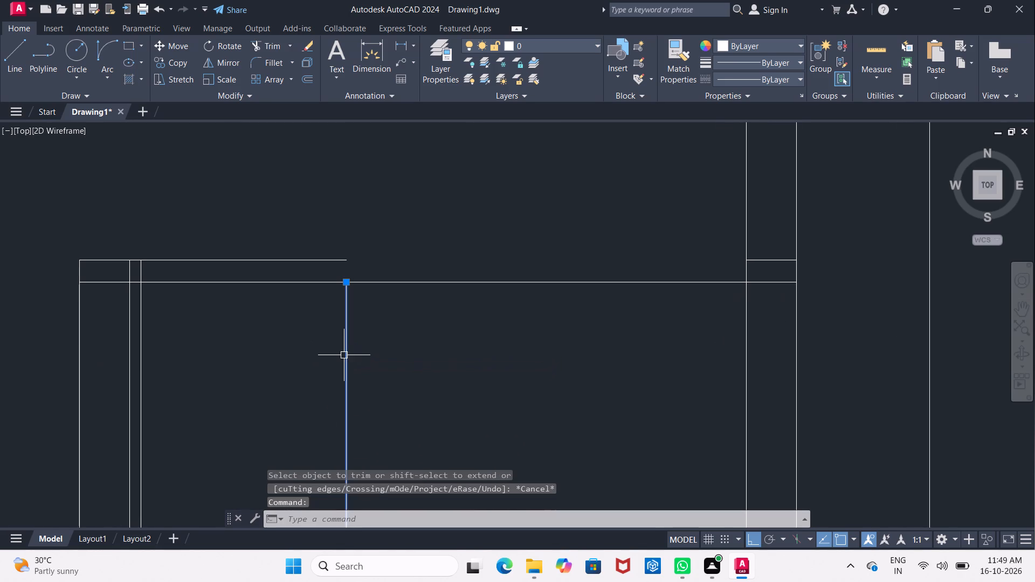
{"action": "key", "text": "Delete"}
Trim the overlapping wall and offset line ends at the corner below the opening so the lower wall section joins cleanly.
{"action": "middle_click_drag", "start_coordinate": [225, 328], "coordinate": [341, 373]}
{"action": "key", "text": "Escape"}
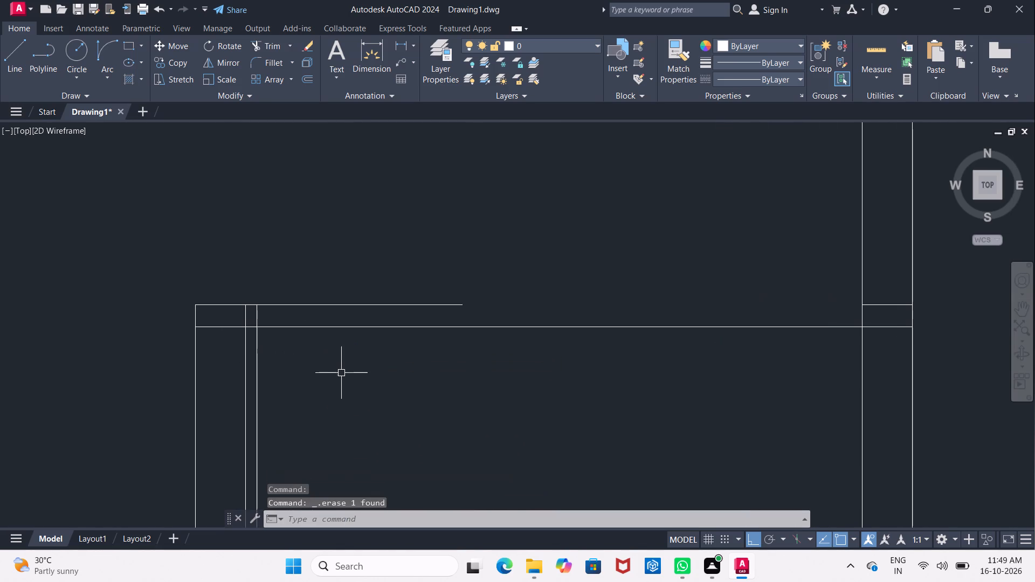
{"action": "key", "text": "t"}
{"action": "key", "text": "r"}
{"action": "left_click", "coordinate": [371, 398]}
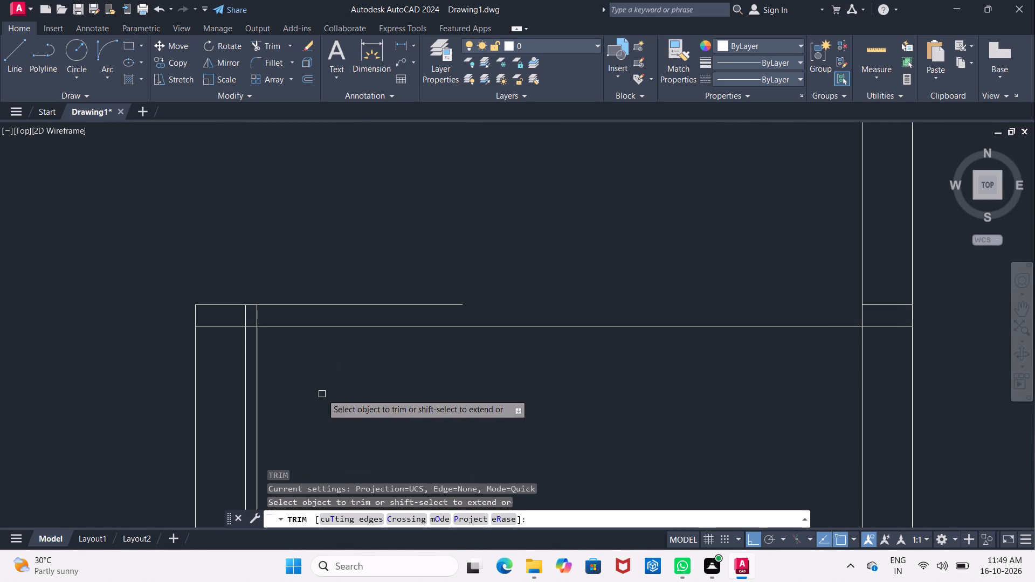
{"action": "left_click", "coordinate": [232, 329]}
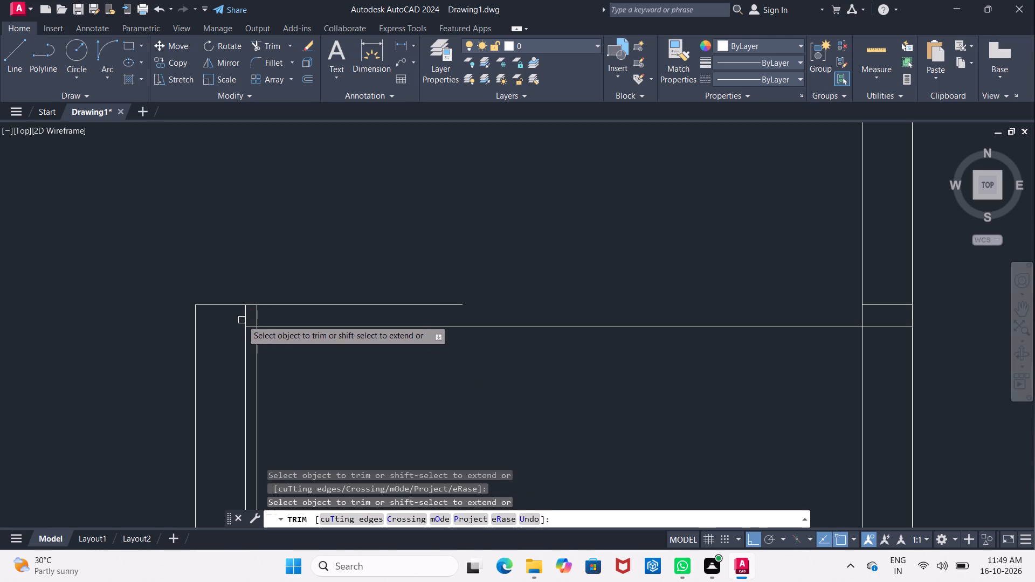
{"action": "left_click", "coordinate": [243, 320]}
{"action": "left_click", "coordinate": [253, 319]}
{"action": "scroll", "coordinate": [279, 323], "scroll_direction": "down", "scroll_amount": 2}
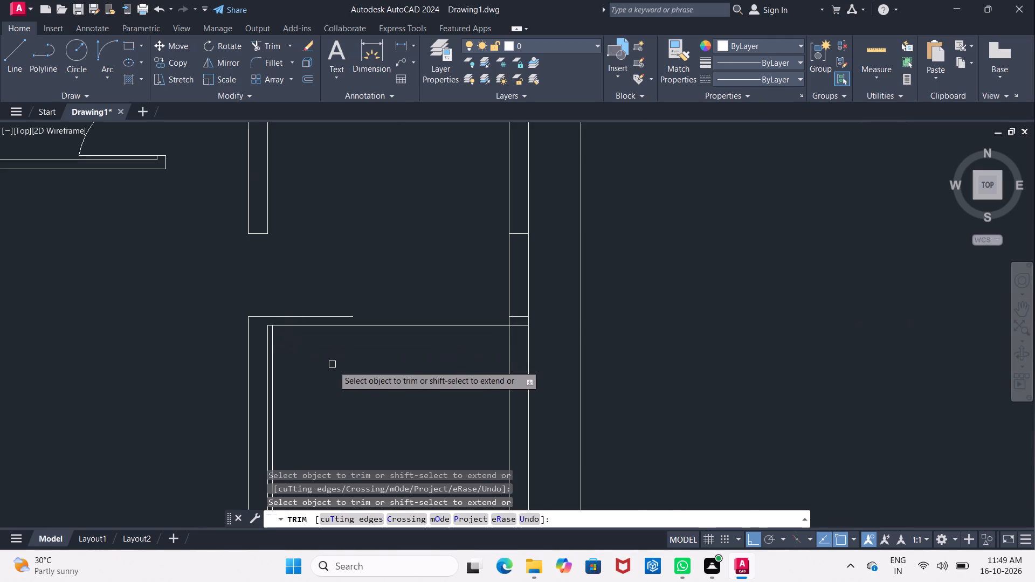
{"action": "middle_click_drag", "start_coordinate": [334, 357], "coordinate": [339, 289]}
{"action": "scroll", "coordinate": [334, 352], "scroll_direction": "down", "scroll_amount": 1}
{"action": "scroll", "coordinate": [311, 306], "scroll_direction": "up", "scroll_amount": 1}
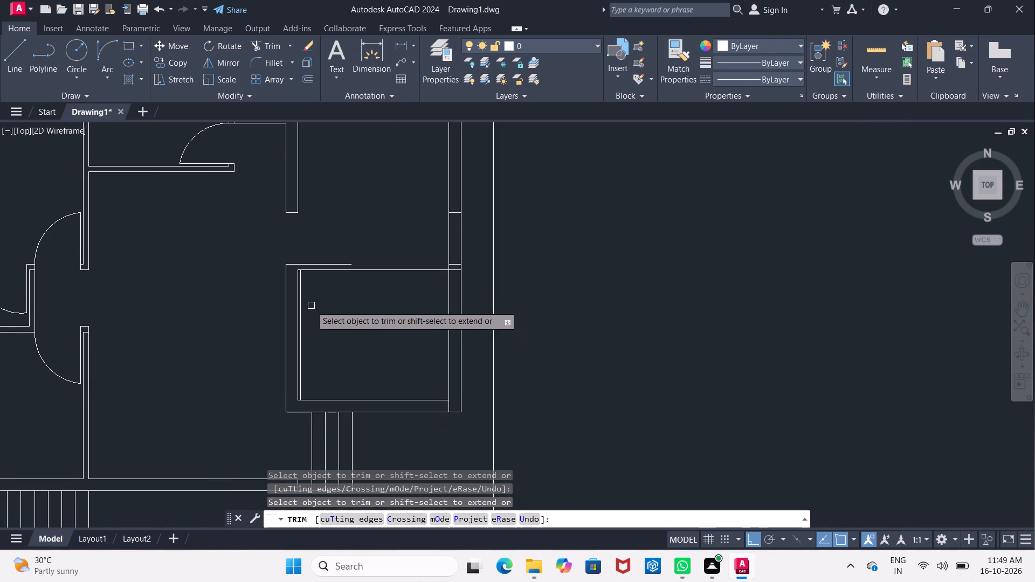
{"action": "scroll", "coordinate": [298, 306], "scroll_direction": "up", "scroll_amount": 1}
{"action": "key", "text": "Escape"}
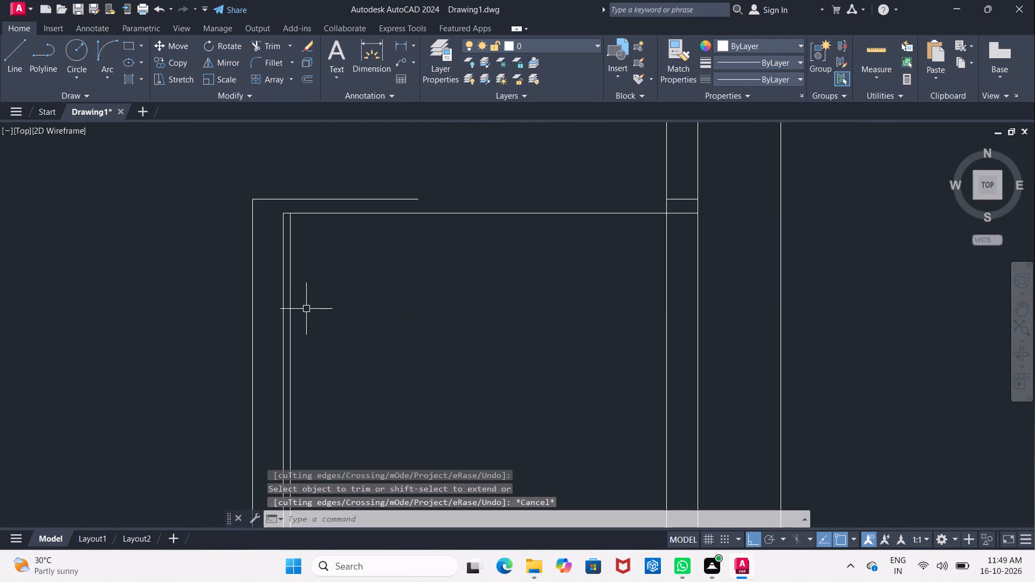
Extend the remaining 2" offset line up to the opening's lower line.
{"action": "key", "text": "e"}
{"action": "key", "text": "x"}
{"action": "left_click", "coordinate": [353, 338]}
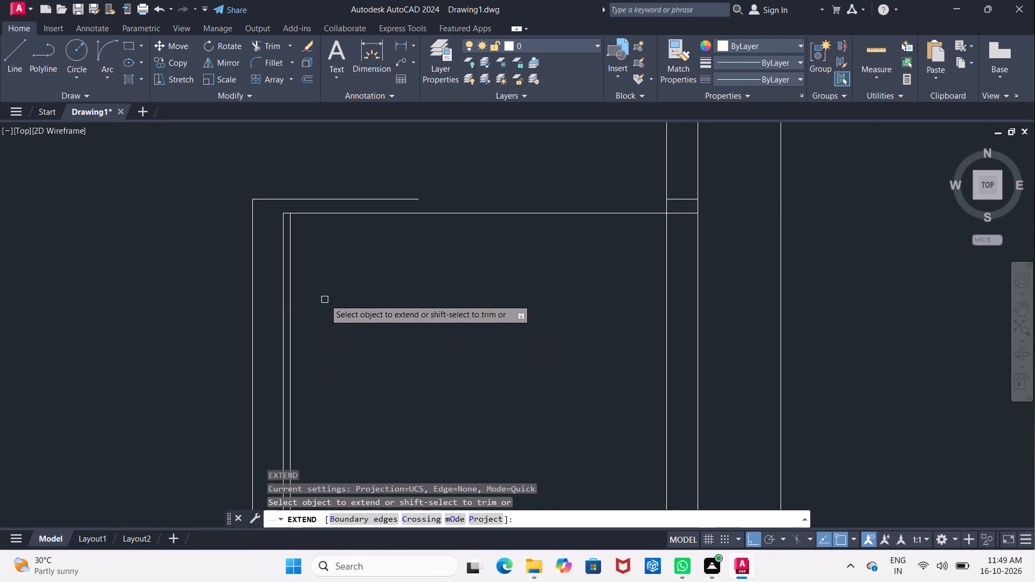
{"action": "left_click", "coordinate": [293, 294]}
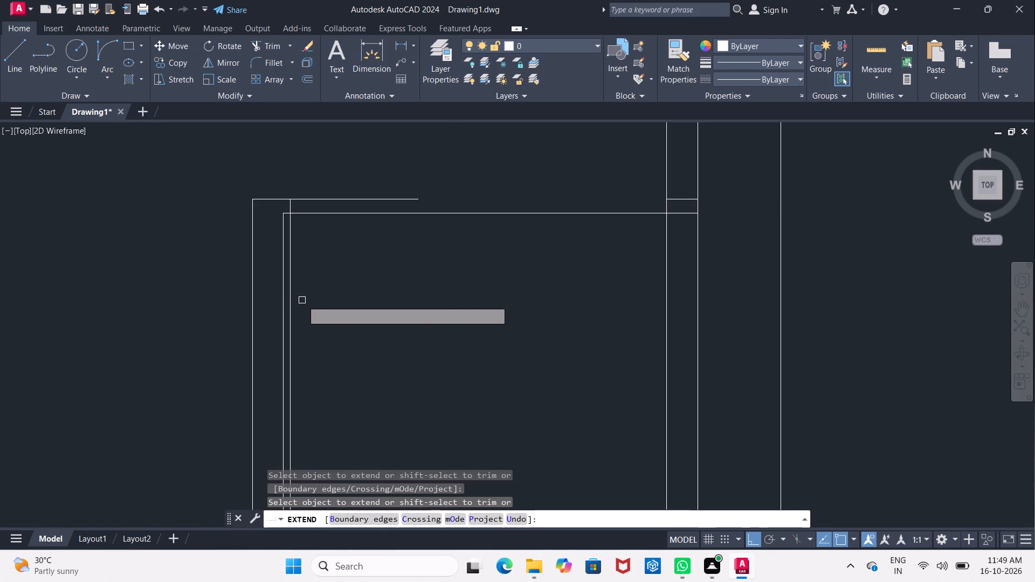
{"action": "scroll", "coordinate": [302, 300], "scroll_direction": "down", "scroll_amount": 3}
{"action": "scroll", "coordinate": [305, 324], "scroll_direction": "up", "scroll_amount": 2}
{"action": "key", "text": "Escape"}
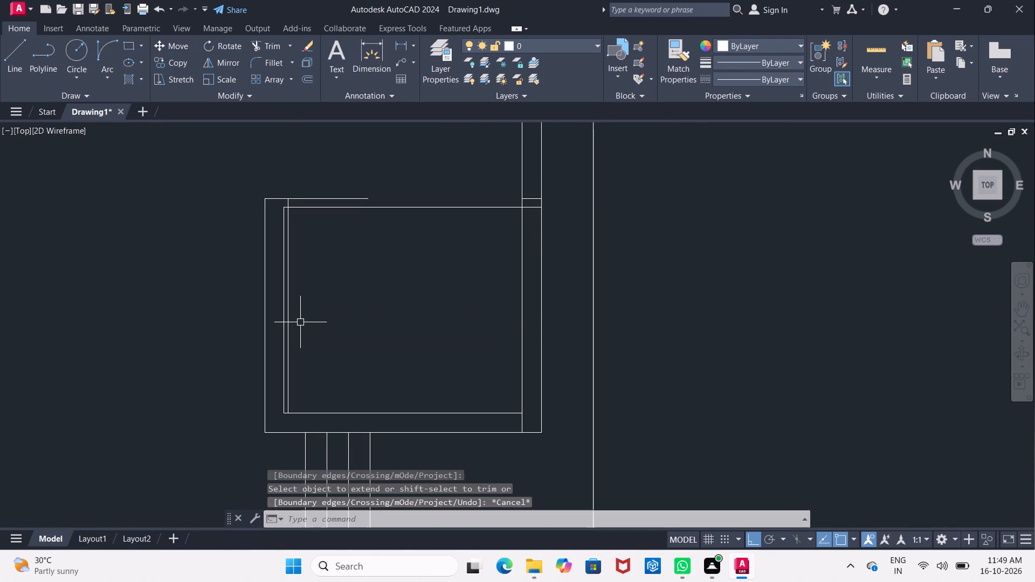
Delete the remaining 2" offset line beside the lower section of the left wall.
{"action": "left_click", "coordinate": [288, 317]}
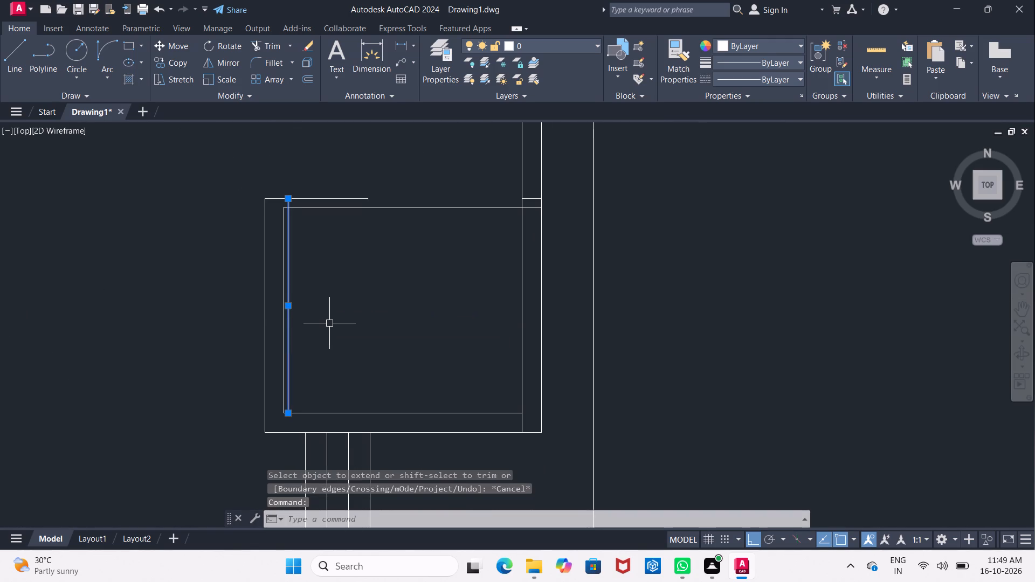
{"action": "key", "text": "Delete"}
{"action": "scroll", "coordinate": [333, 323], "scroll_direction": "down", "scroll_amount": 2}
{"action": "middle_click_drag", "start_coordinate": [337, 325], "coordinate": [346, 346]}
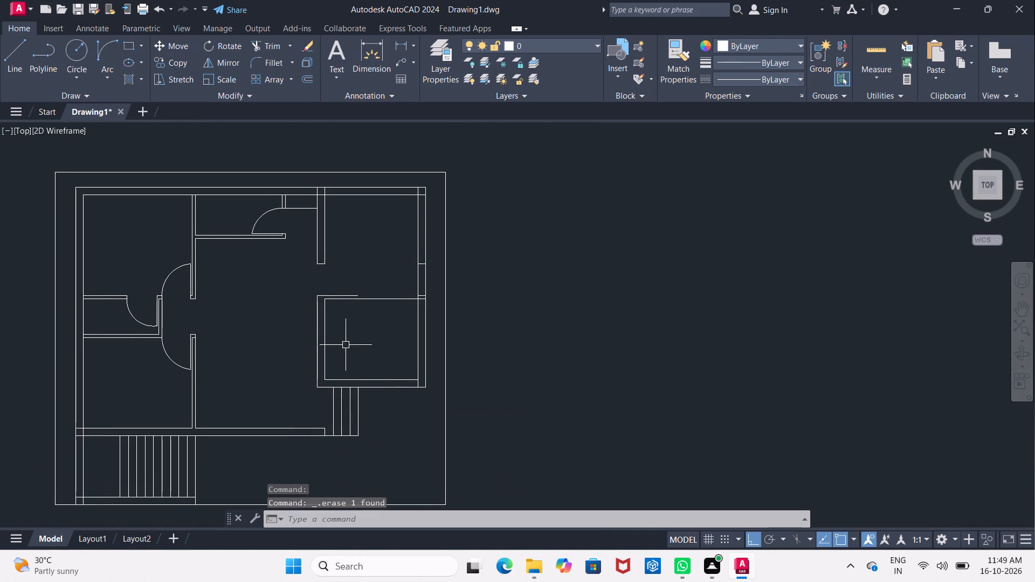
Extend the small lower-right room's top partition line to the outer left wall line and its inner left wall line up to the opening.
{"action": "scroll", "coordinate": [337, 318], "scroll_direction": "up", "scroll_amount": 3}
{"action": "middle_click_drag", "start_coordinate": [337, 318], "coordinate": [342, 358]}
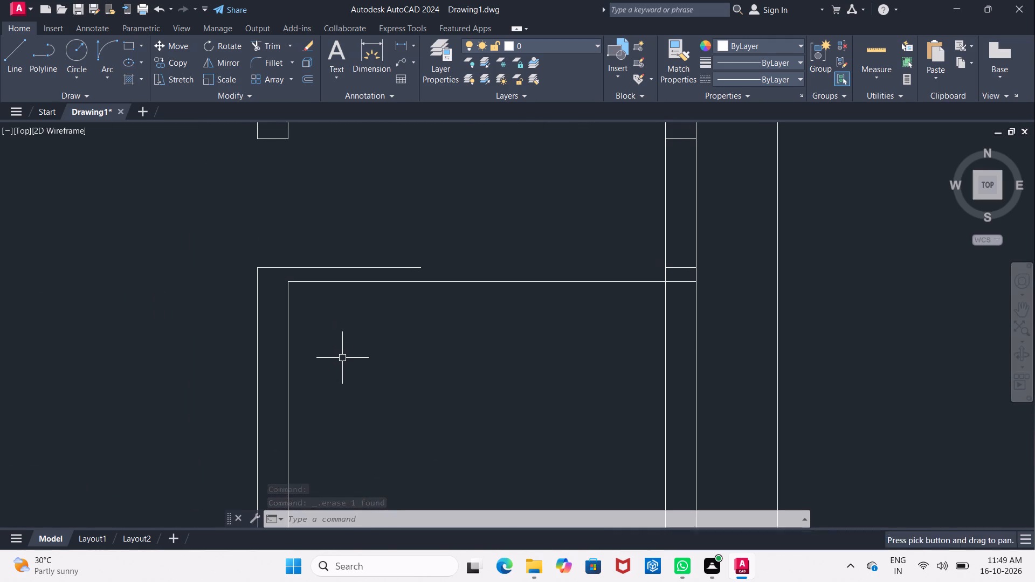
{"action": "key", "text": "Escape"}
{"action": "type", "text": "EX"}
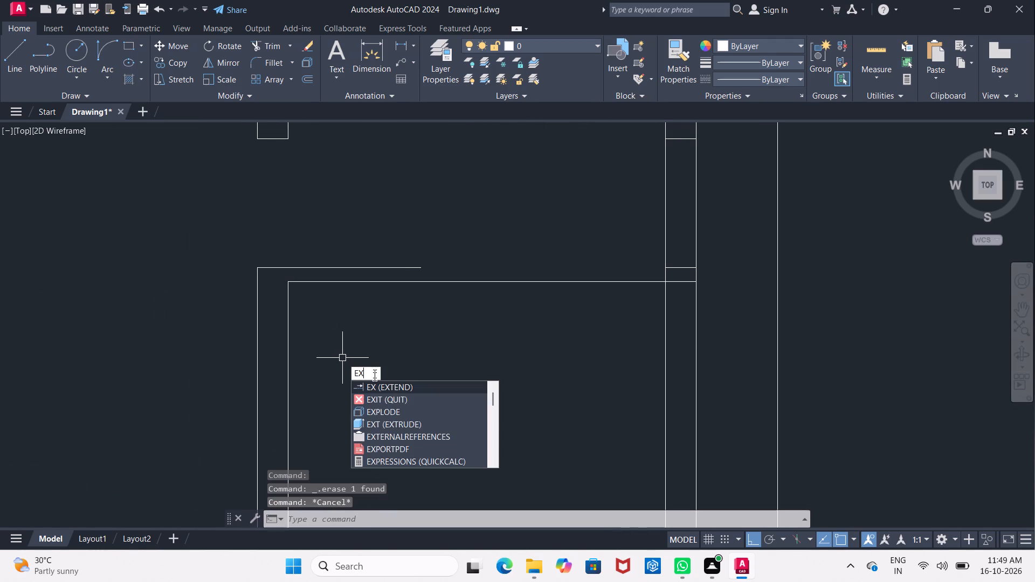
{"action": "left_click", "coordinate": [375, 387]}
{"action": "left_click", "coordinate": [323, 284]}
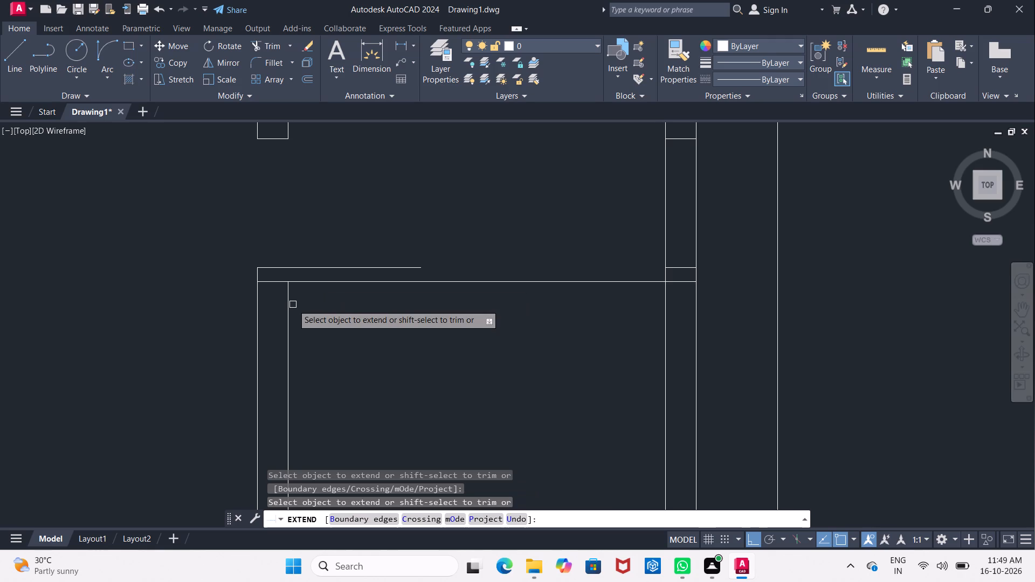
{"action": "left_click", "coordinate": [290, 308]}
{"action": "key", "text": "Escape"}
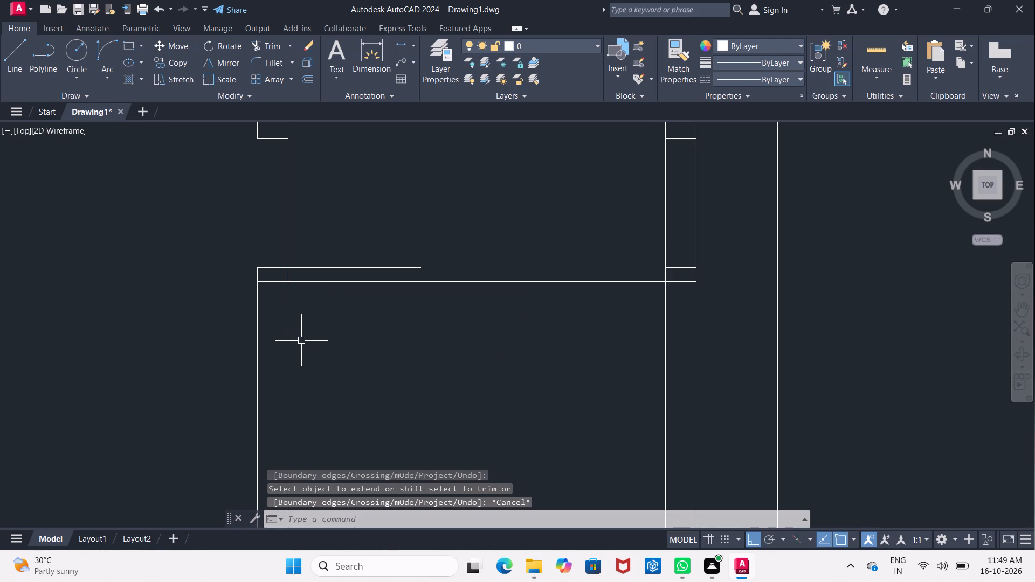
Trim the partition line segment between the two left wall lines just below the opening.
{"action": "type", "text": "TR"}
{"action": "left_click", "coordinate": [344, 367]}
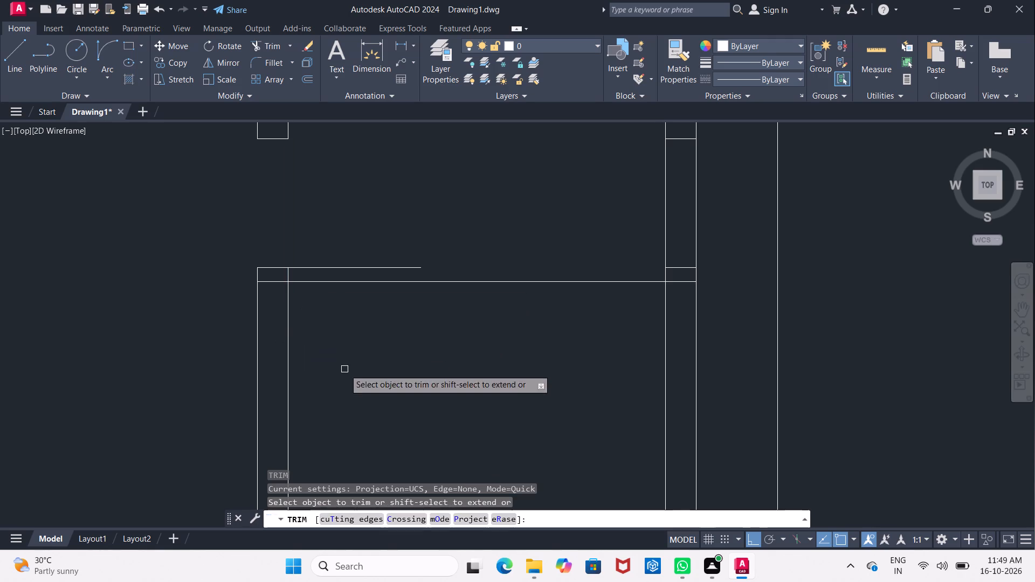
{"action": "left_click", "coordinate": [271, 282]}
{"action": "scroll", "coordinate": [271, 304], "scroll_direction": "down", "scroll_amount": 1}
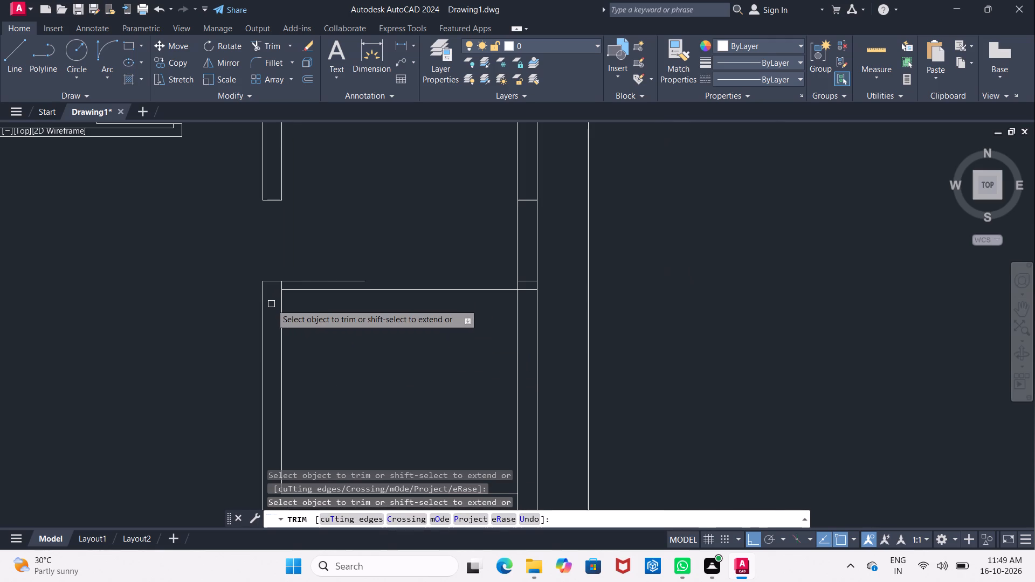
{"action": "middle_click_drag", "start_coordinate": [319, 329], "coordinate": [313, 342]}
{"action": "key", "text": "Escape"}
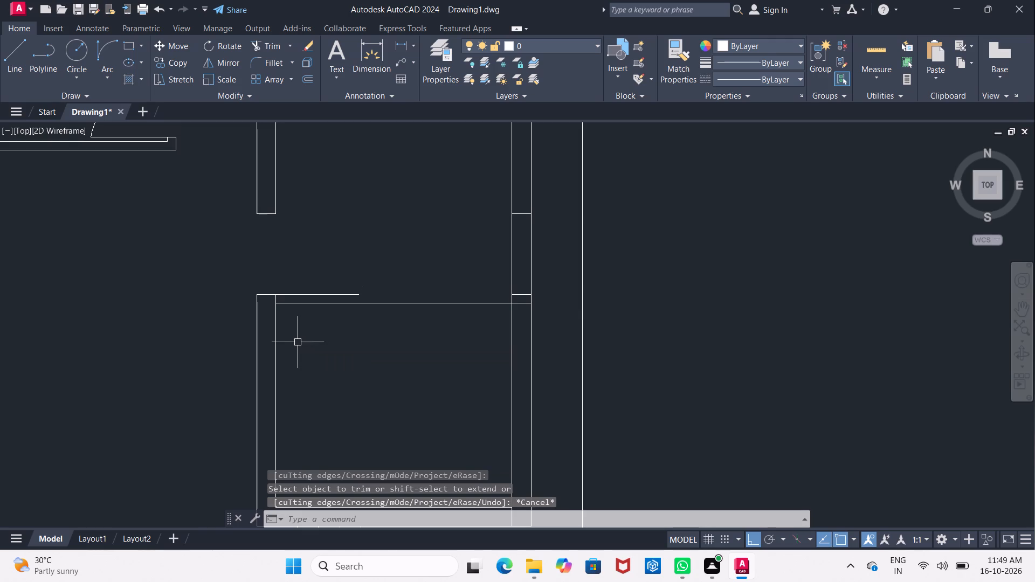
Draw the door swing arc from the opening's upper inner wall corner to the free end of the door line.
{"action": "left_click", "coordinate": [99, 50]}
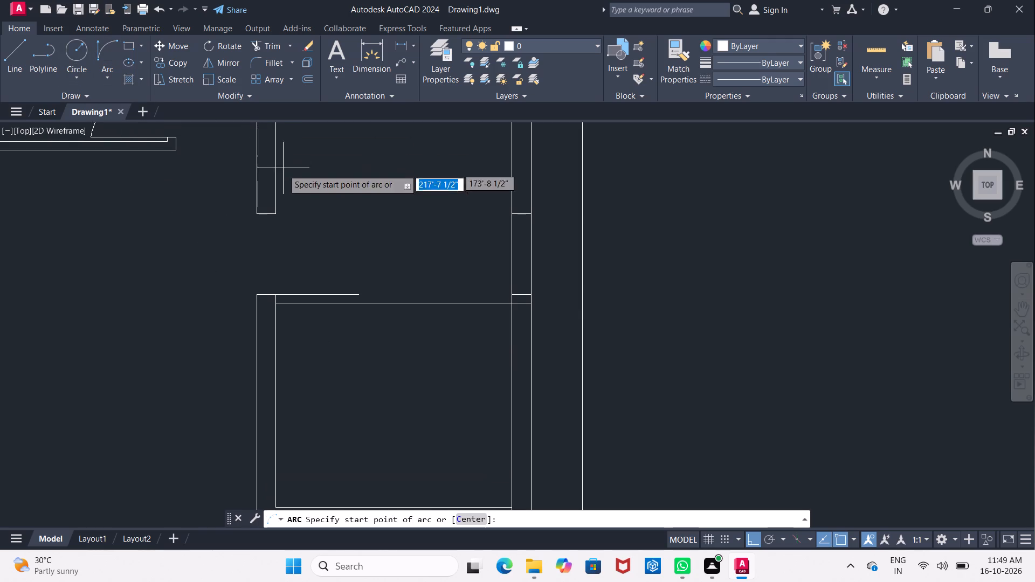
{"action": "left_click", "coordinate": [279, 212]}
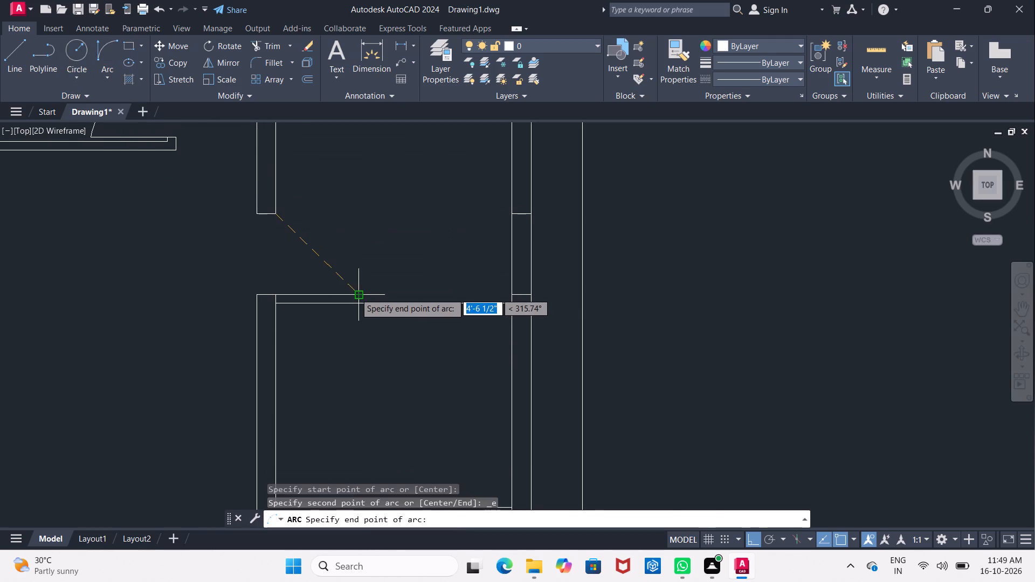
{"action": "left_click", "coordinate": [355, 293]}
{"action": "left_click", "coordinate": [359, 203]}
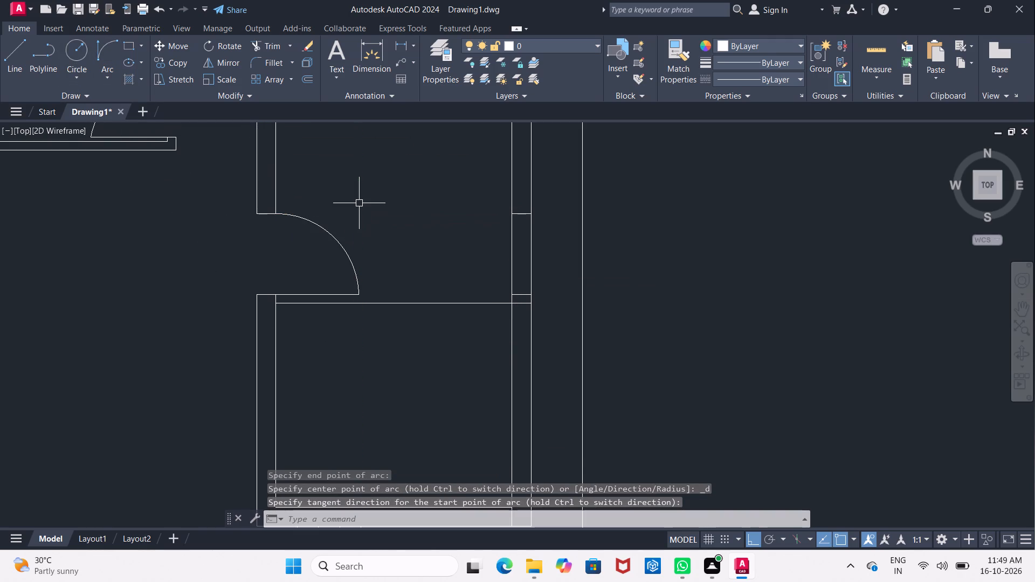
Offset the door line 3'6" downward across the left wall of the lower-right room.
{"action": "scroll", "coordinate": [359, 203], "scroll_direction": "down", "scroll_amount": 2}
{"action": "middle_click_drag", "start_coordinate": [369, 220], "coordinate": [378, 198]}
{"action": "scroll", "coordinate": [361, 233], "scroll_direction": "up", "scroll_amount": 1}
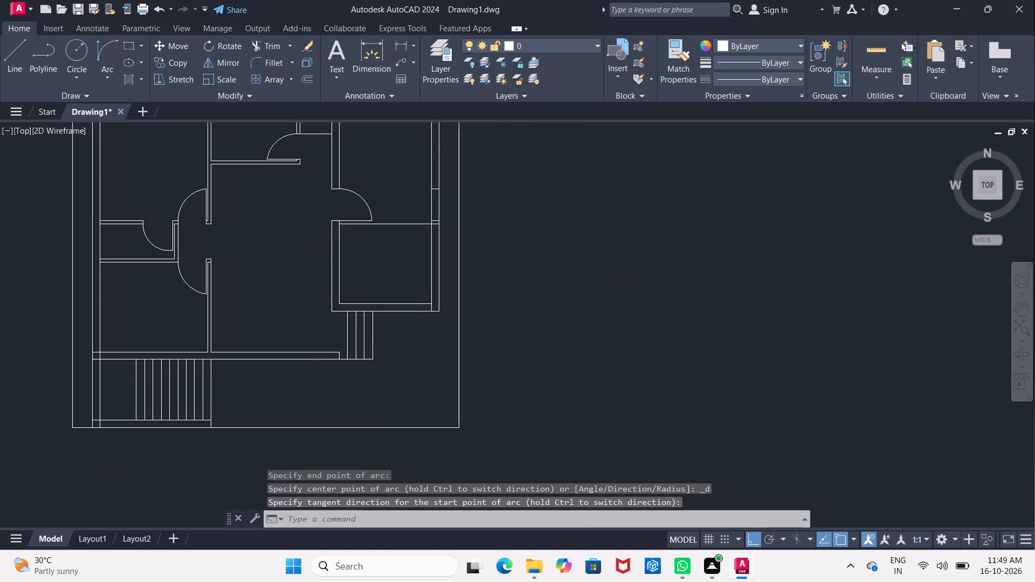
{"action": "scroll", "coordinate": [361, 233], "scroll_direction": "up", "scroll_amount": 1}
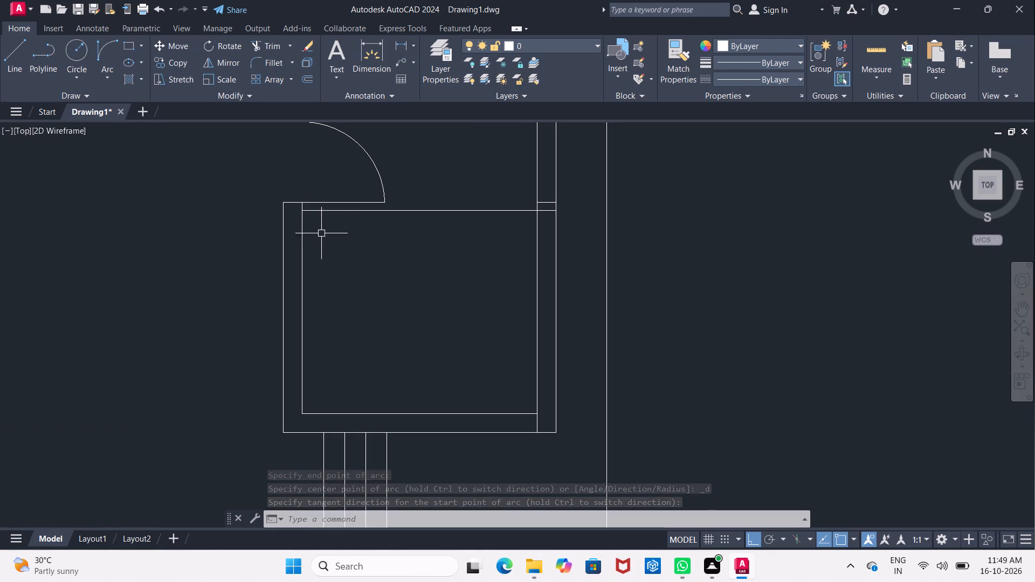
{"action": "middle_click_drag", "start_coordinate": [321, 231], "coordinate": [327, 246]}
{"action": "scroll", "coordinate": [327, 246], "scroll_direction": "up", "scroll_amount": 1}
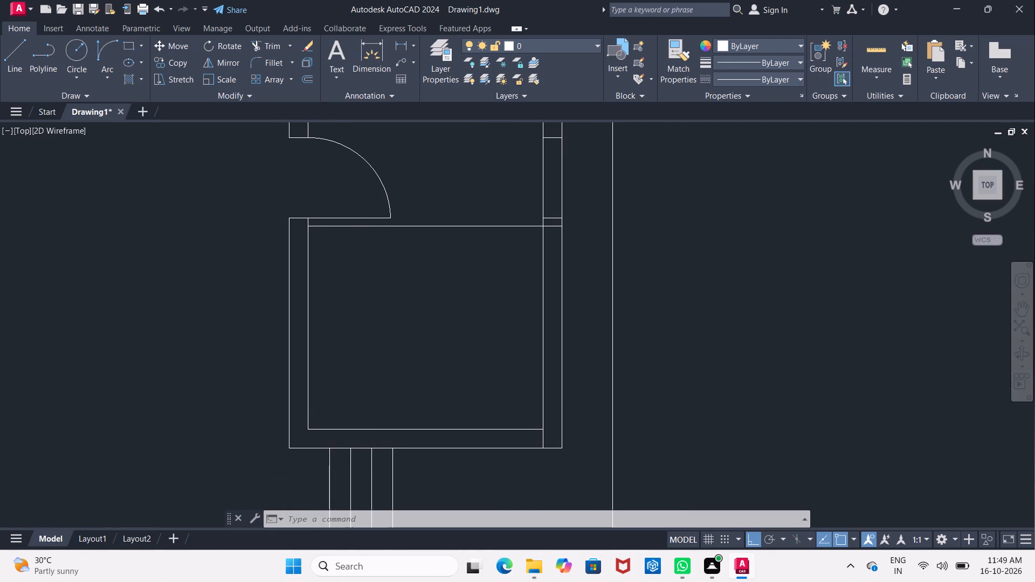
{"action": "scroll", "coordinate": [327, 251], "scroll_direction": "down", "scroll_amount": 1}
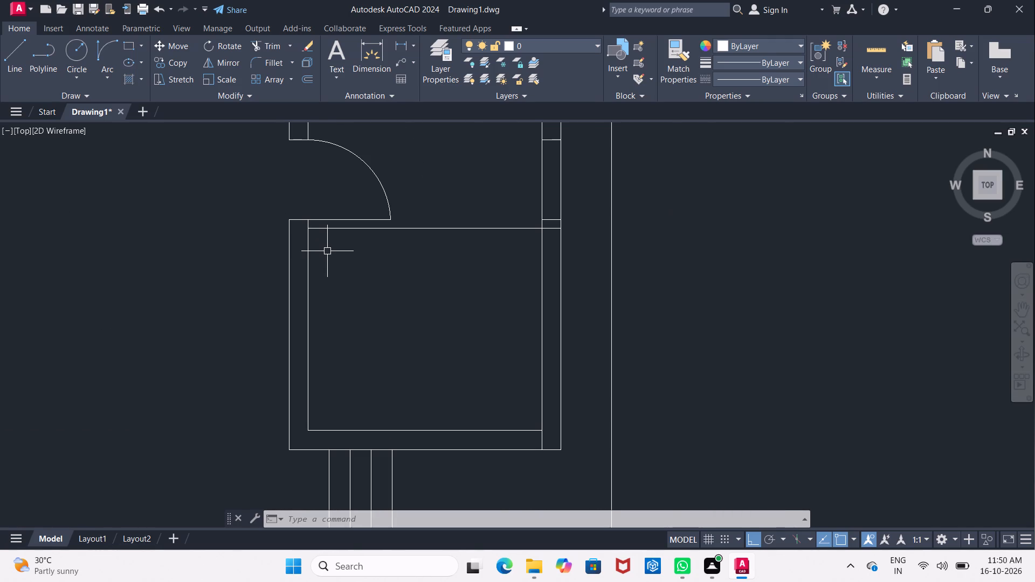
{"action": "key", "text": "o"}
{"action": "key", "text": "Return"}
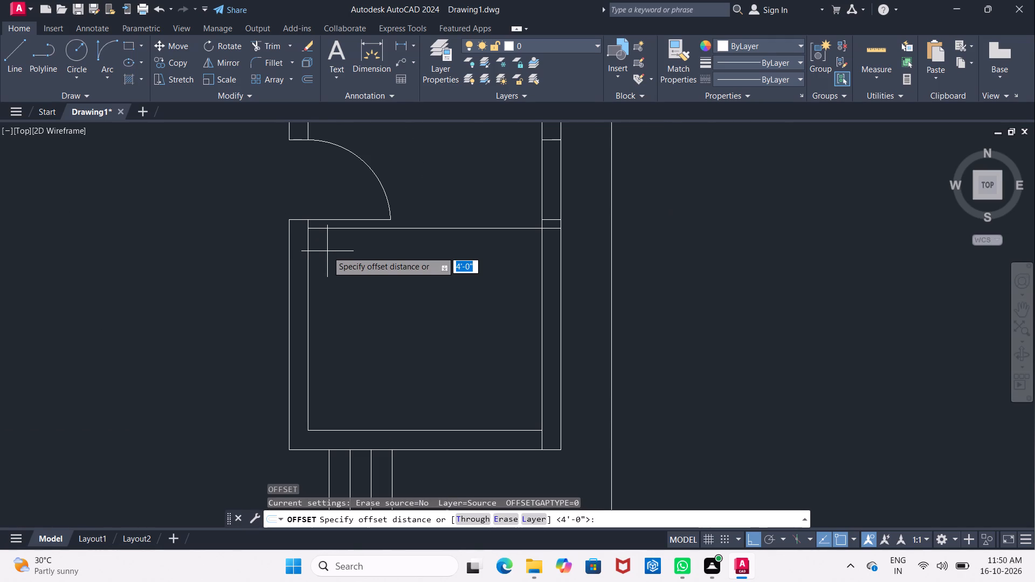
{"action": "key", "text": "3"}
{"action": "type", "text": "'6"}
{"action": "key", "text": "shift+quotedbl"}
{"action": "key", "text": "Return"}
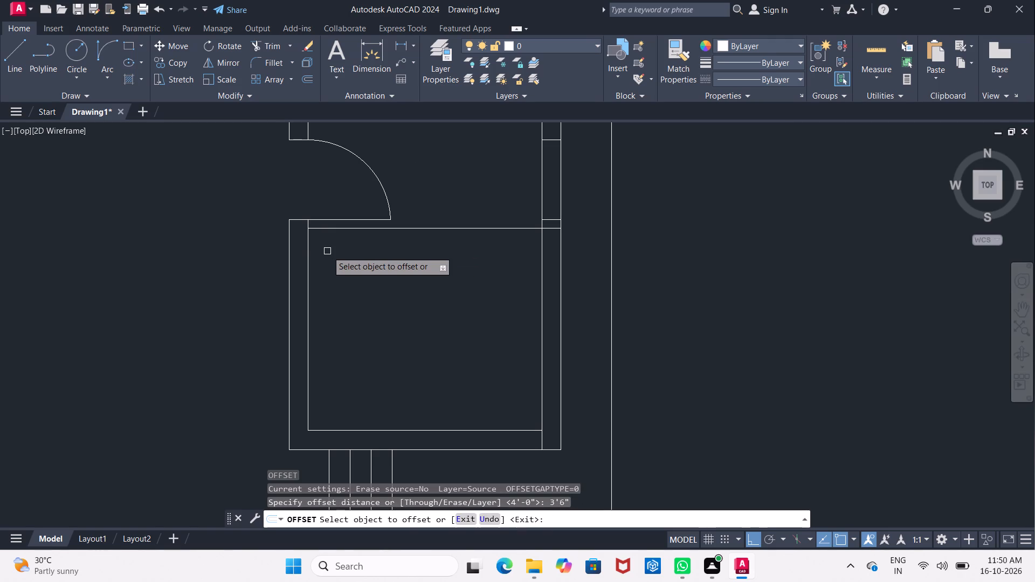
{"action": "left_click", "coordinate": [294, 219]}
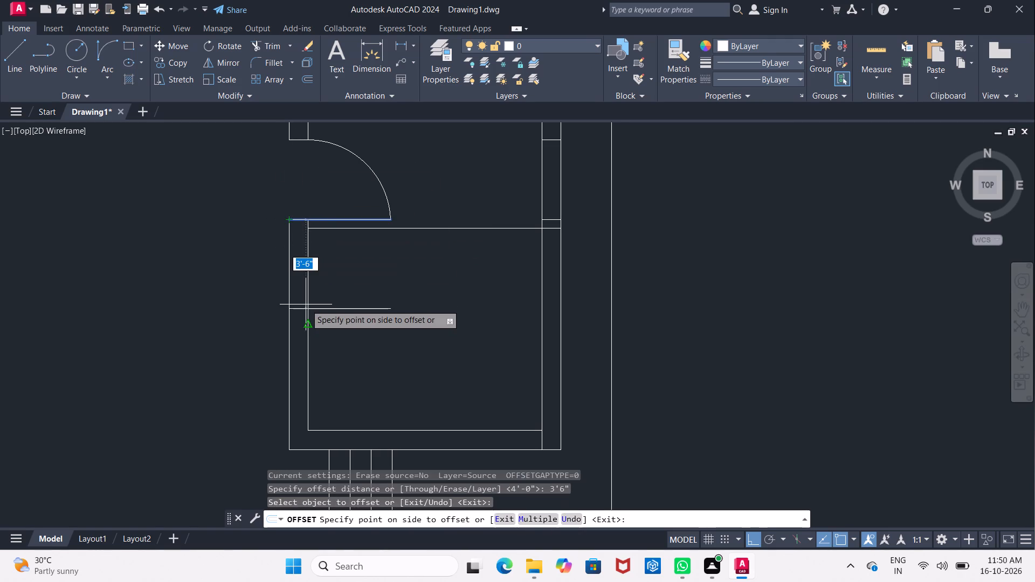
{"action": "left_click", "coordinate": [323, 310]}
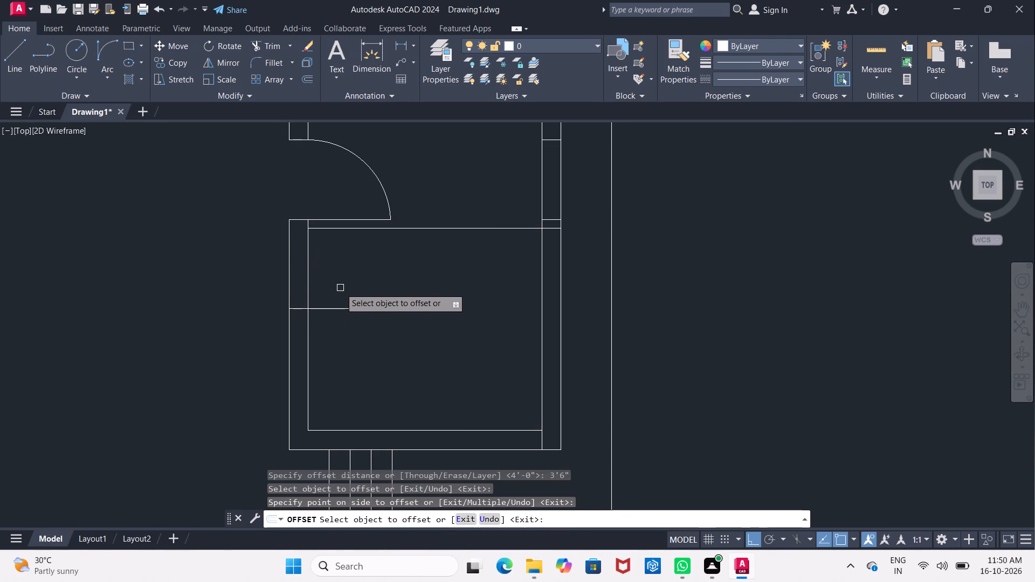
{"action": "key", "text": "Escape"}
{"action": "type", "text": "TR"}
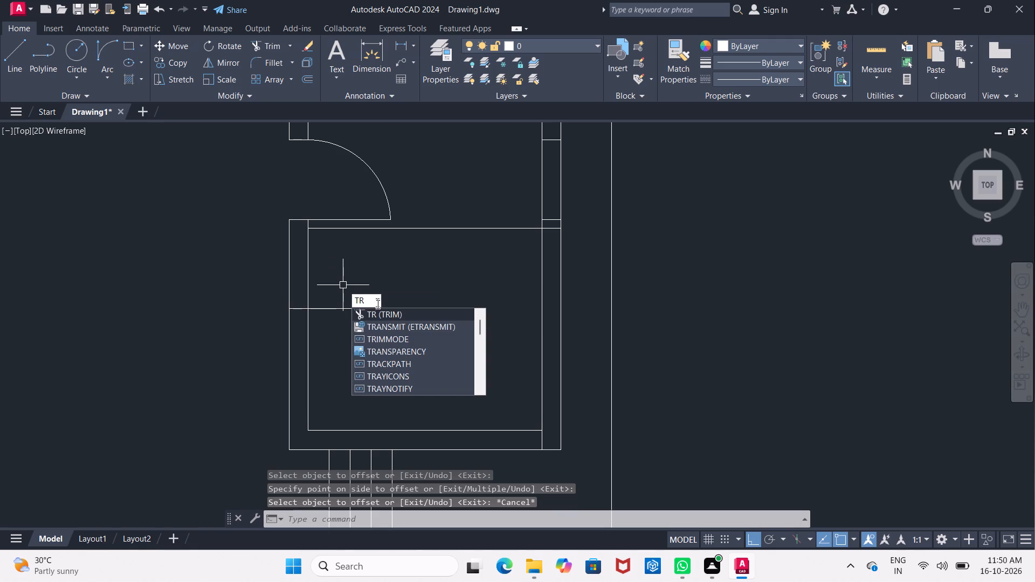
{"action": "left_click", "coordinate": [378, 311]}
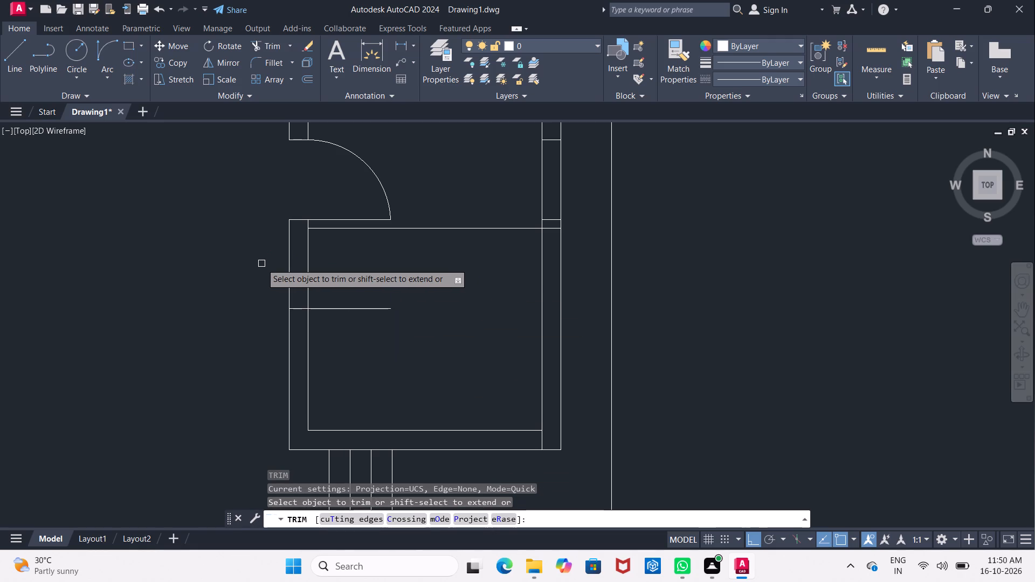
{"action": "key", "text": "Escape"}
Extend the lower partition line across the left wall to its outer face.
{"action": "type", "text": "EX"}
{"action": "left_click", "coordinate": [321, 290]}
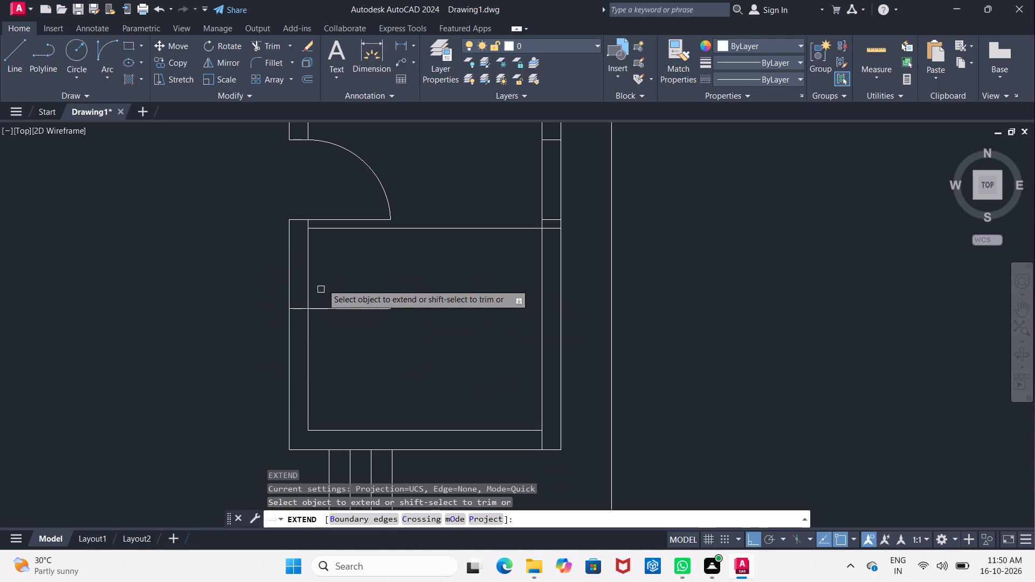
{"action": "left_click", "coordinate": [334, 231]}
{"action": "key", "text": "Escape"}
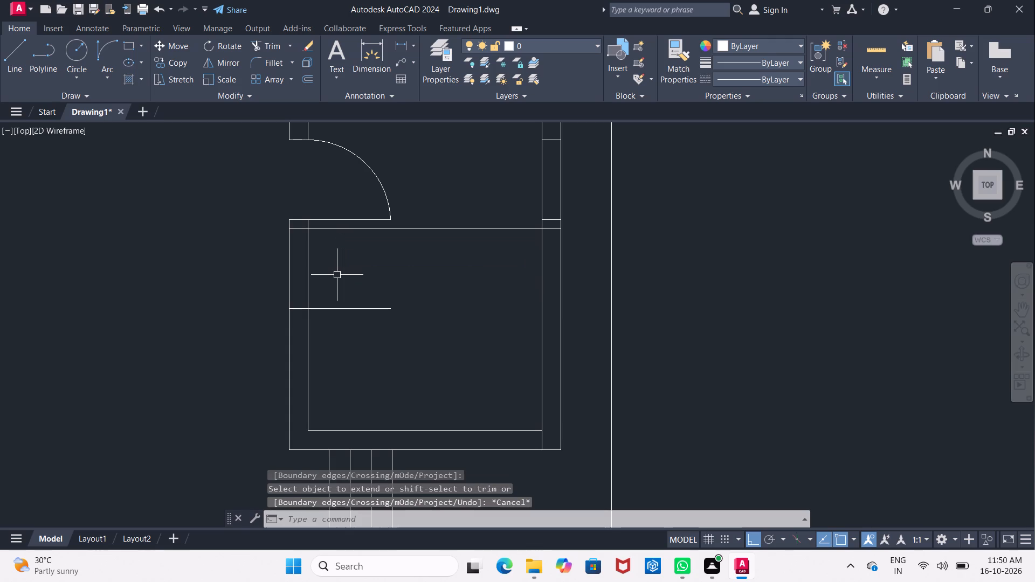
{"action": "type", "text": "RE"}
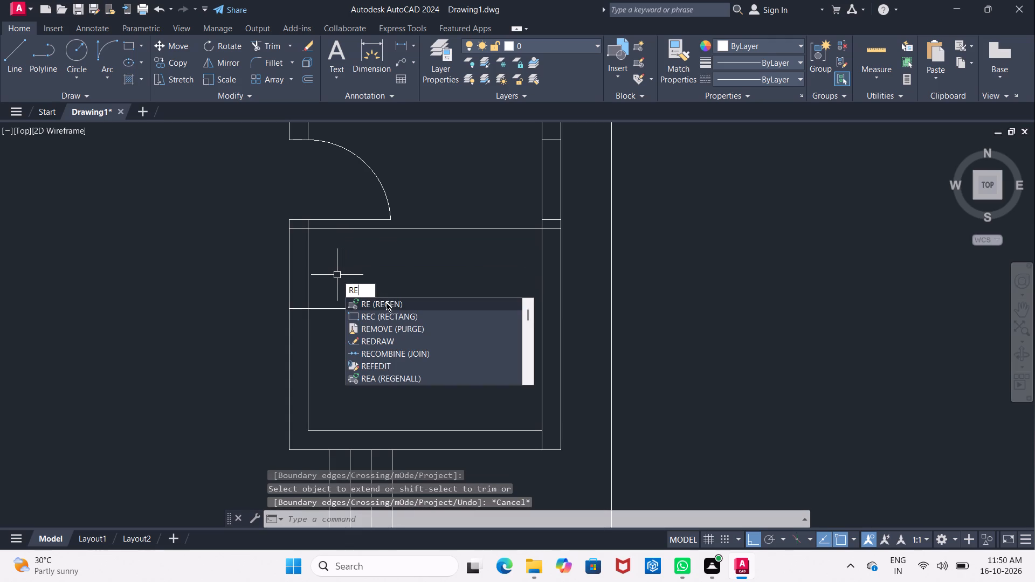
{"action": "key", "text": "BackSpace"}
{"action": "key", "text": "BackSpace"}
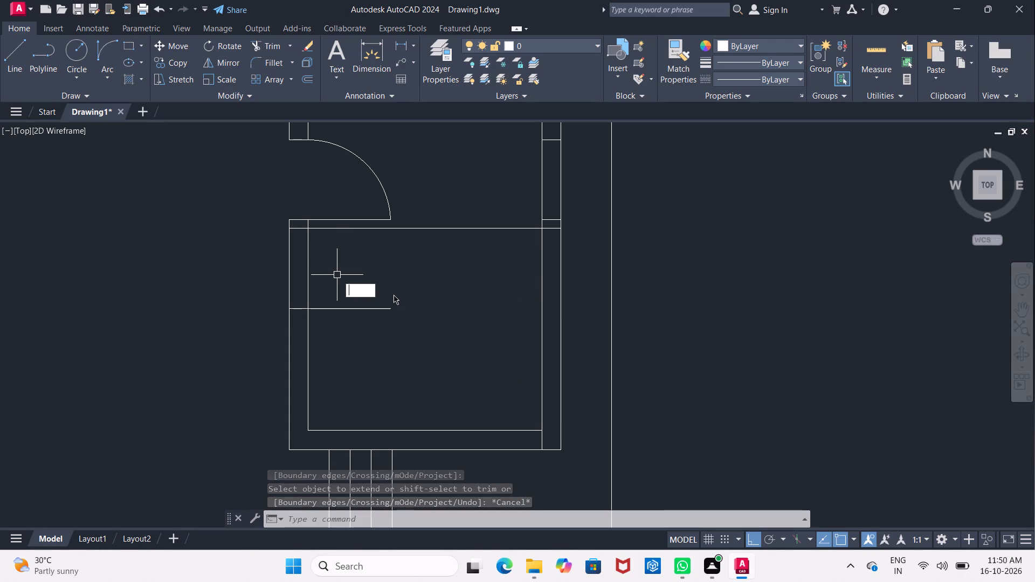
Trim both left wall lines between the partition and the 3'6" offset line, plus the offset line's excess inside the room, to form an opening.
{"action": "type", "text": "TR"}
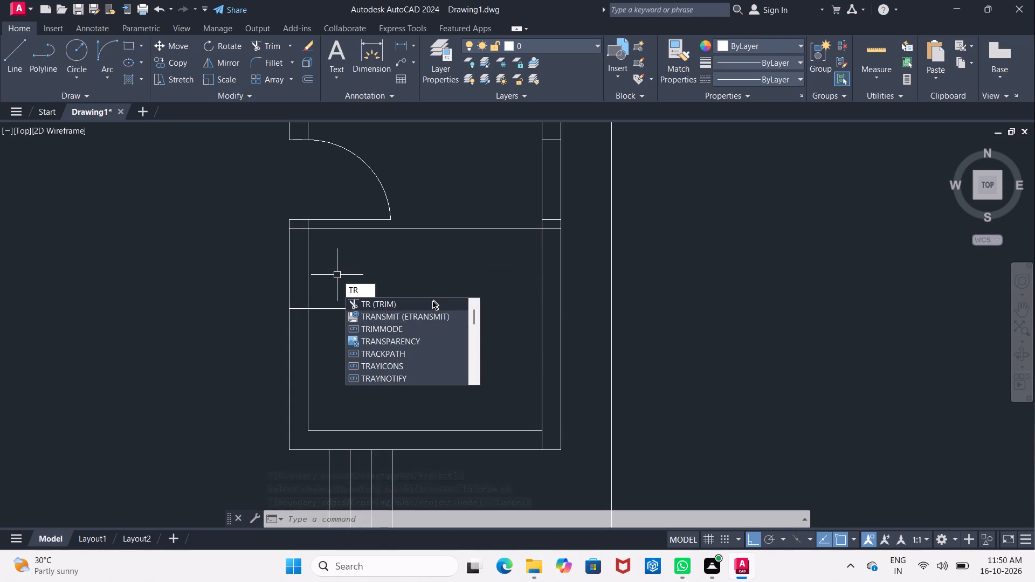
{"action": "left_click", "coordinate": [432, 301]}
{"action": "left_click_drag", "start_coordinate": [224, 273], "coordinate": [358, 276]}
{"action": "left_click_drag", "start_coordinate": [355, 269], "coordinate": [353, 332]}
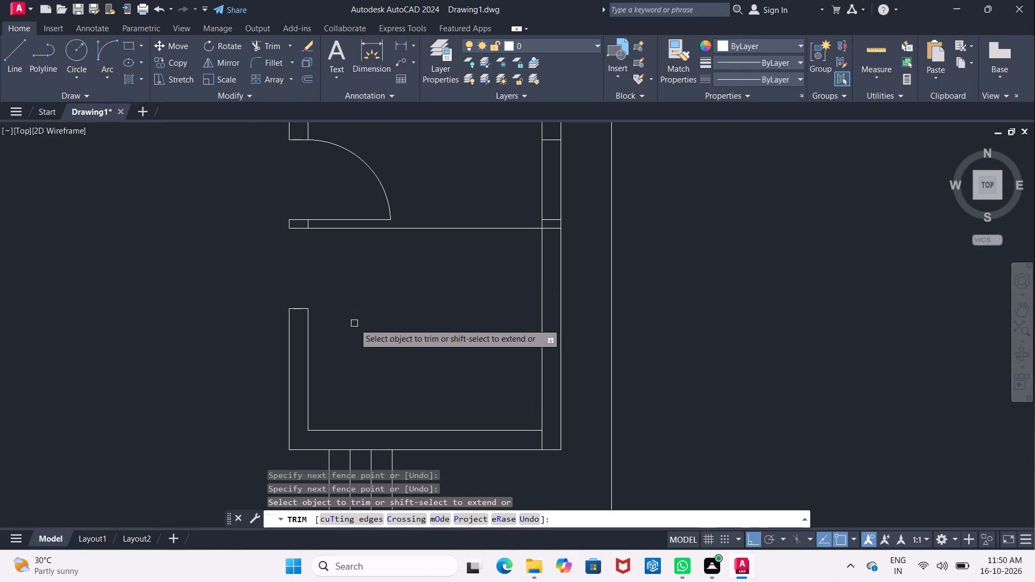
Trim the short vertical wall stub between the two partition lines below the door.
{"action": "scroll", "coordinate": [354, 323], "scroll_direction": "down", "scroll_amount": 1}
{"action": "middle_click", "coordinate": [356, 323]}
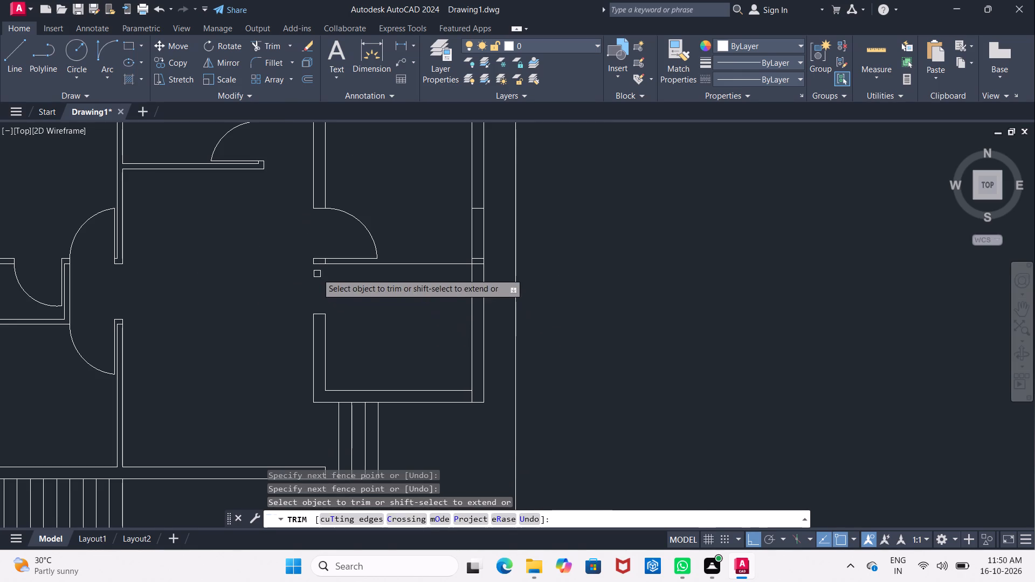
{"action": "scroll", "coordinate": [318, 268], "scroll_direction": "up", "scroll_amount": 4}
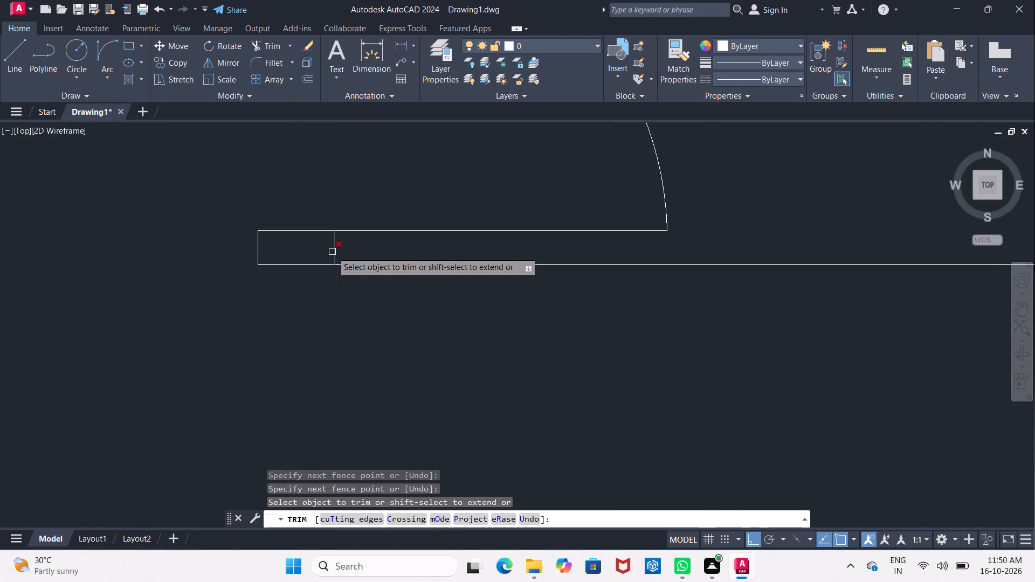
{"action": "left_click", "coordinate": [332, 252]}
Trim the two short leftover cross lines inside the right exterior wall, level with the door's upper and lower edges.
{"action": "scroll", "coordinate": [339, 296], "scroll_direction": "down", "scroll_amount": 4}
{"action": "middle_click_drag", "start_coordinate": [356, 342], "coordinate": [353, 309]}
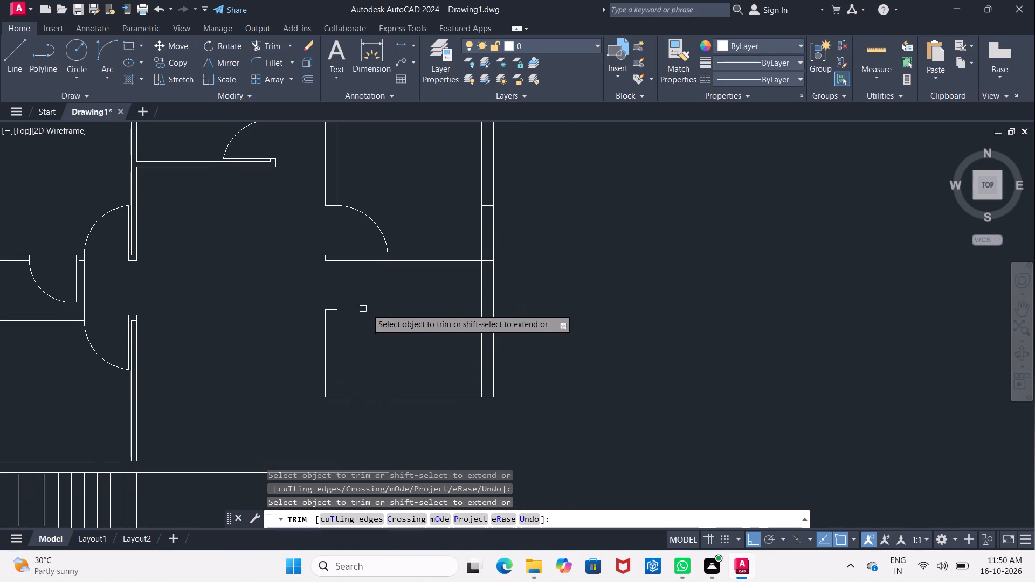
{"action": "scroll", "coordinate": [502, 271], "scroll_direction": "up", "scroll_amount": 1}
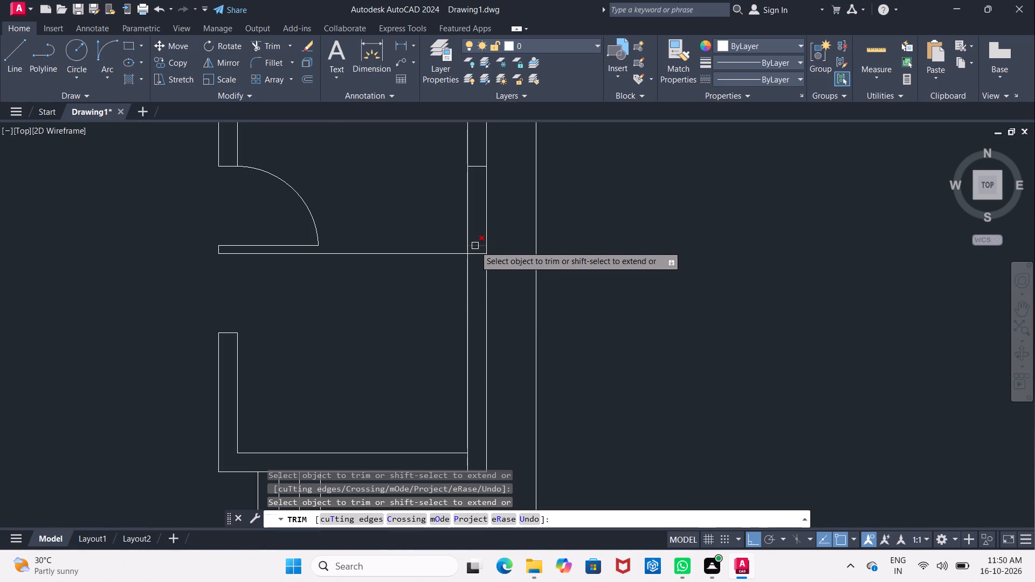
{"action": "scroll", "coordinate": [475, 246], "scroll_direction": "up", "scroll_amount": 1}
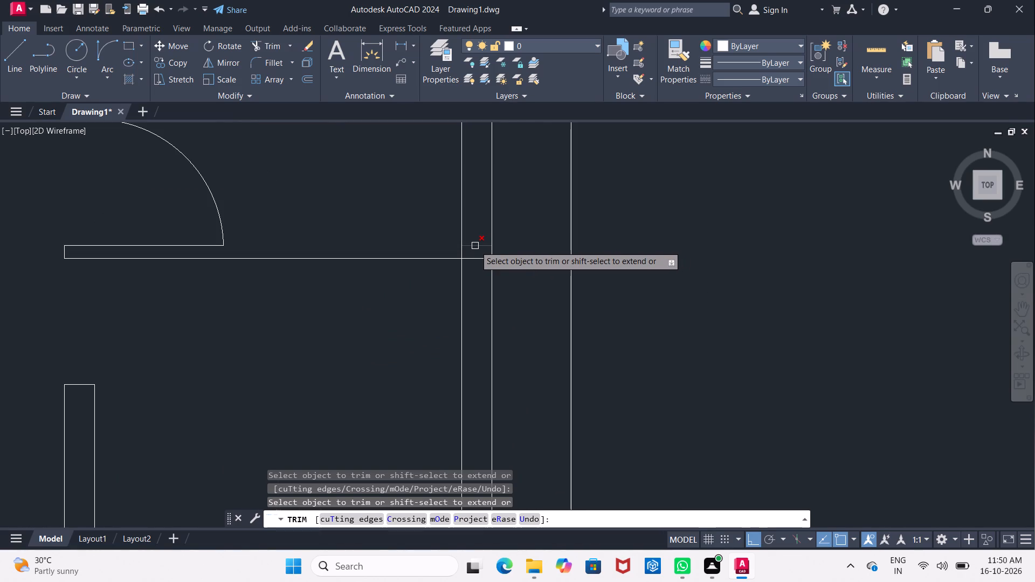
{"action": "left_click", "coordinate": [475, 246]}
{"action": "middle_click_drag", "start_coordinate": [476, 242], "coordinate": [473, 289]}
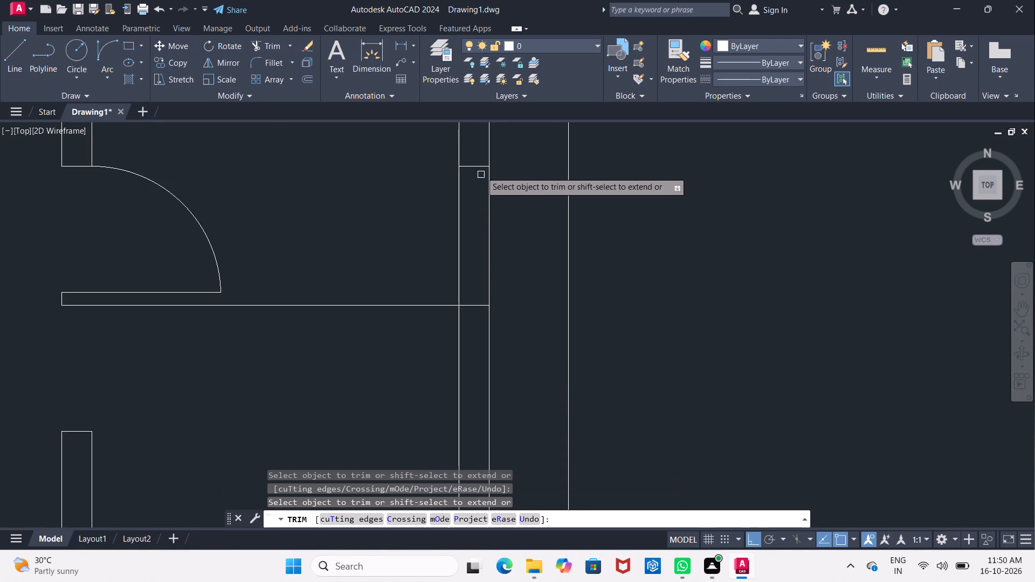
{"action": "left_click", "coordinate": [479, 164]}
{"action": "scroll", "coordinate": [479, 164], "scroll_direction": "down", "scroll_amount": 4}
{"action": "middle_click_drag", "start_coordinate": [457, 235], "coordinate": [461, 234]}
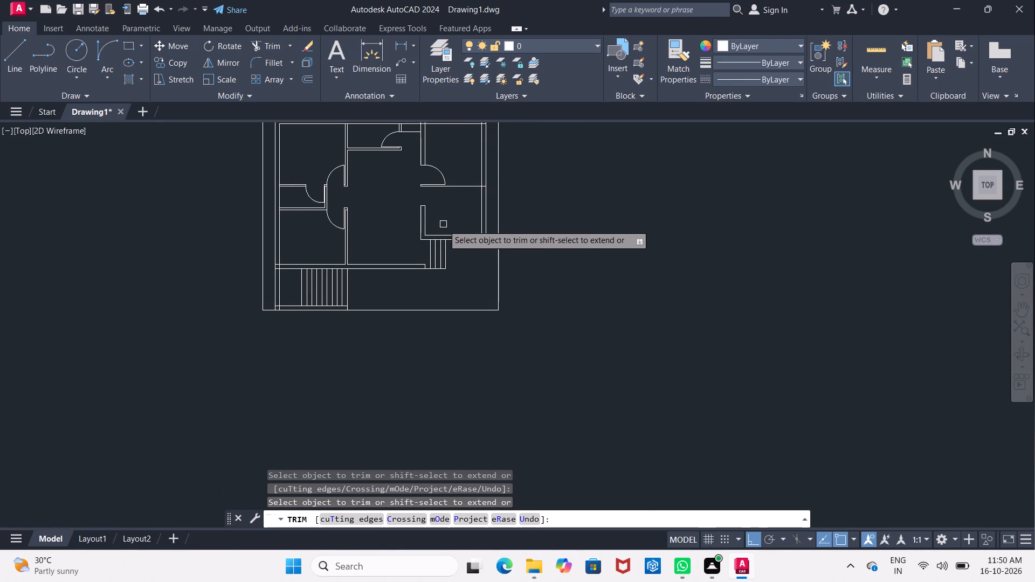
{"action": "middle_click_drag", "start_coordinate": [443, 225], "coordinate": [453, 232]}
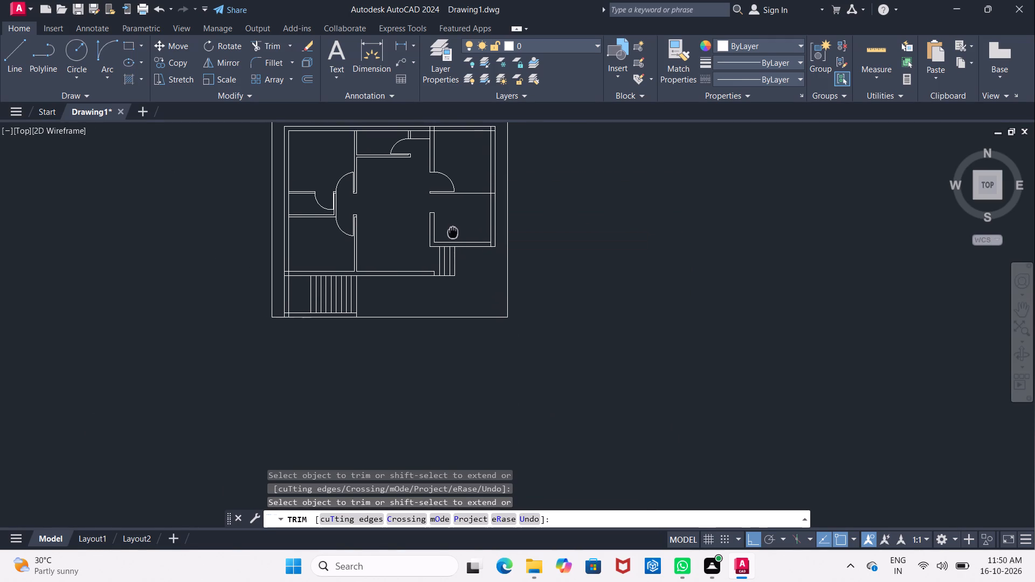
Offset the lower exterior wall's inner line 2" upward, beside the entrance steps.
{"action": "middle_click_drag", "start_coordinate": [453, 232], "coordinate": [457, 234]}
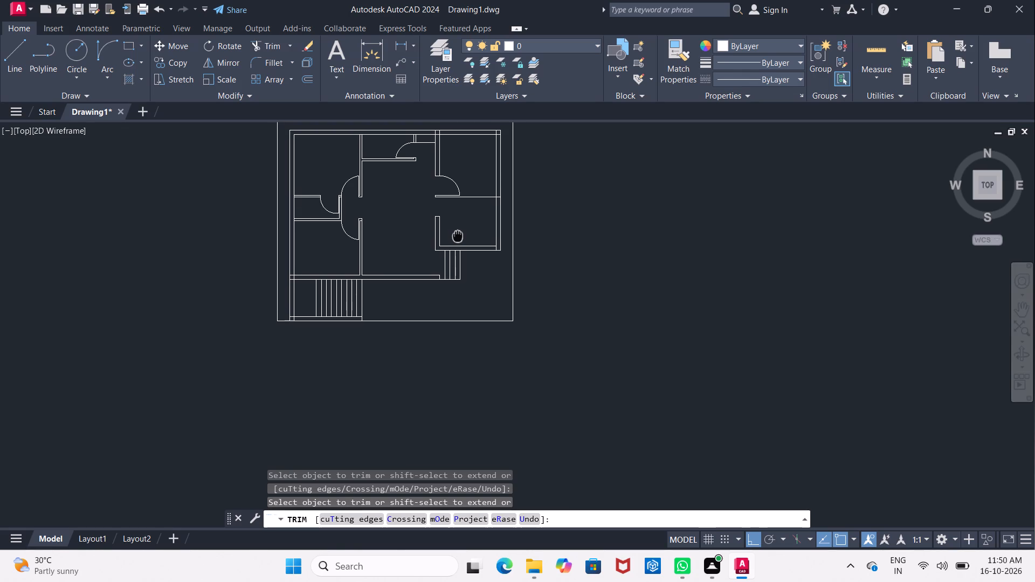
{"action": "middle_click_drag", "start_coordinate": [457, 234], "coordinate": [456, 230]}
{"action": "scroll", "coordinate": [439, 256], "scroll_direction": "up", "scroll_amount": 2}
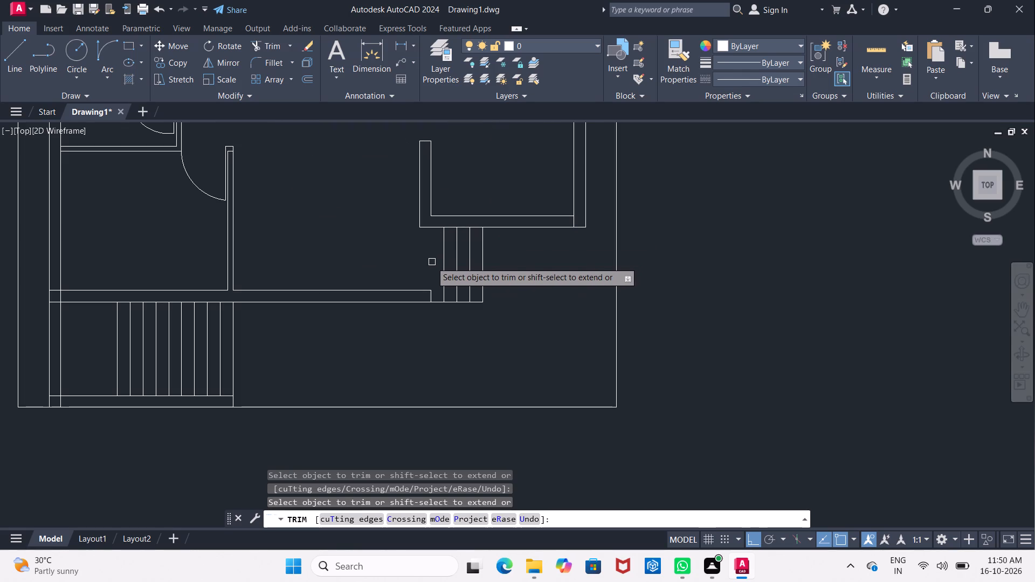
{"action": "scroll", "coordinate": [429, 264], "scroll_direction": "up", "scroll_amount": 2}
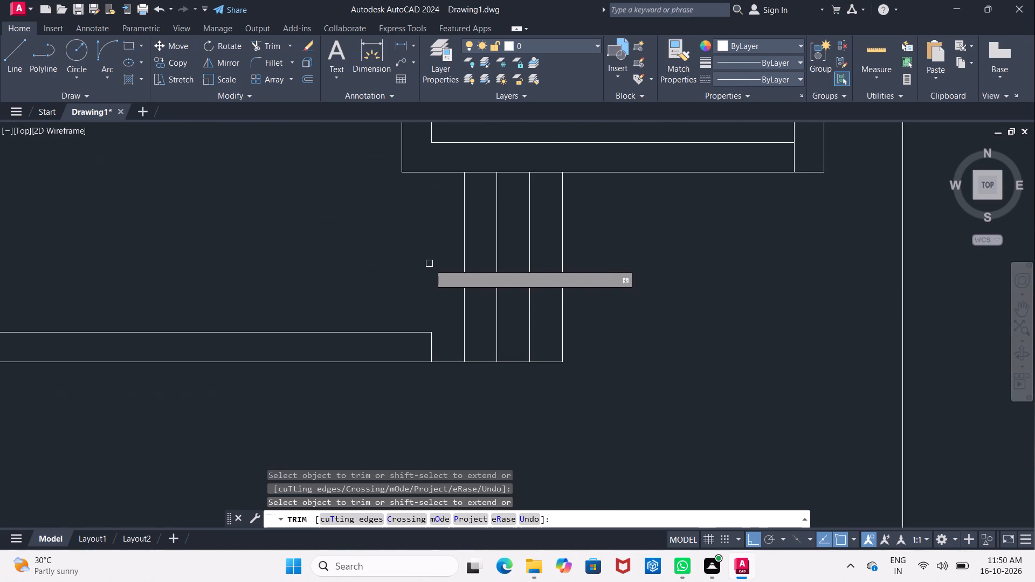
{"action": "middle_click_drag", "start_coordinate": [429, 264], "coordinate": [417, 272]}
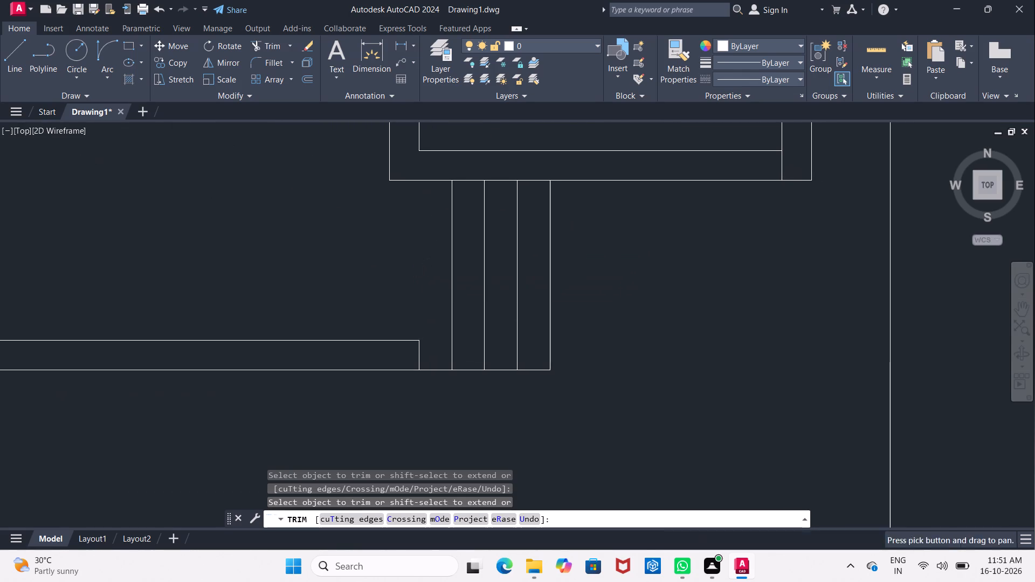
{"action": "key", "text": "Escape"}
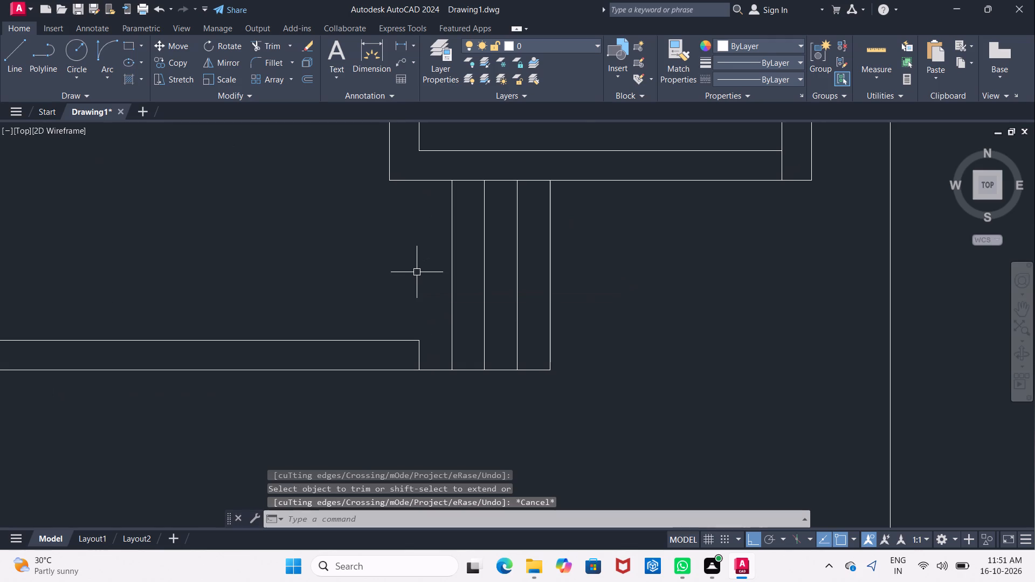
{"action": "scroll", "coordinate": [417, 275], "scroll_direction": "down", "scroll_amount": 1}
{"action": "middle_click", "coordinate": [417, 275]}
{"action": "scroll", "coordinate": [417, 275], "scroll_direction": "up", "scroll_amount": 1}
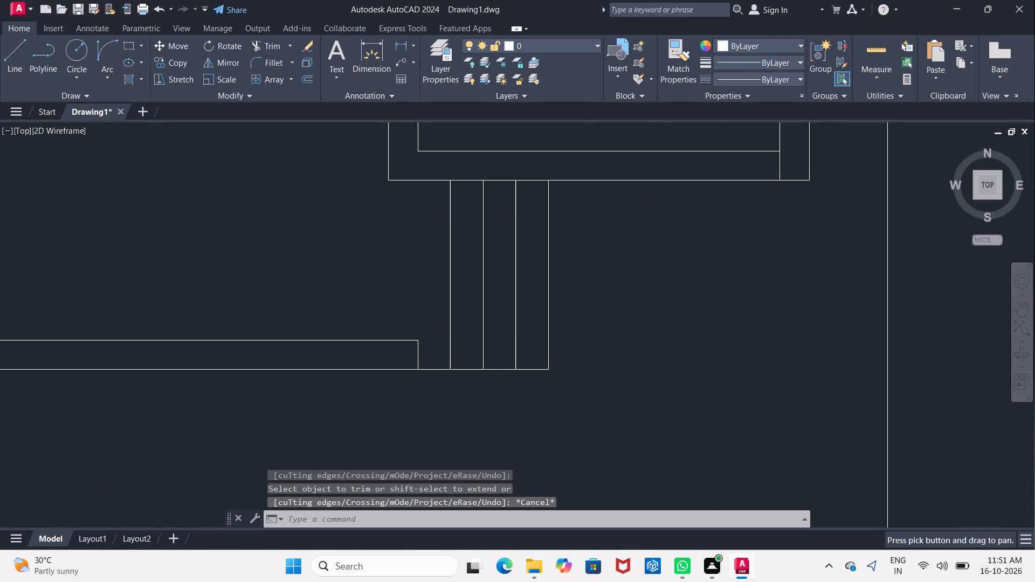
{"action": "middle_click_drag", "start_coordinate": [417, 275], "coordinate": [413, 298]}
{"action": "key", "text": "Escape"}
{"action": "key", "text": "o"}
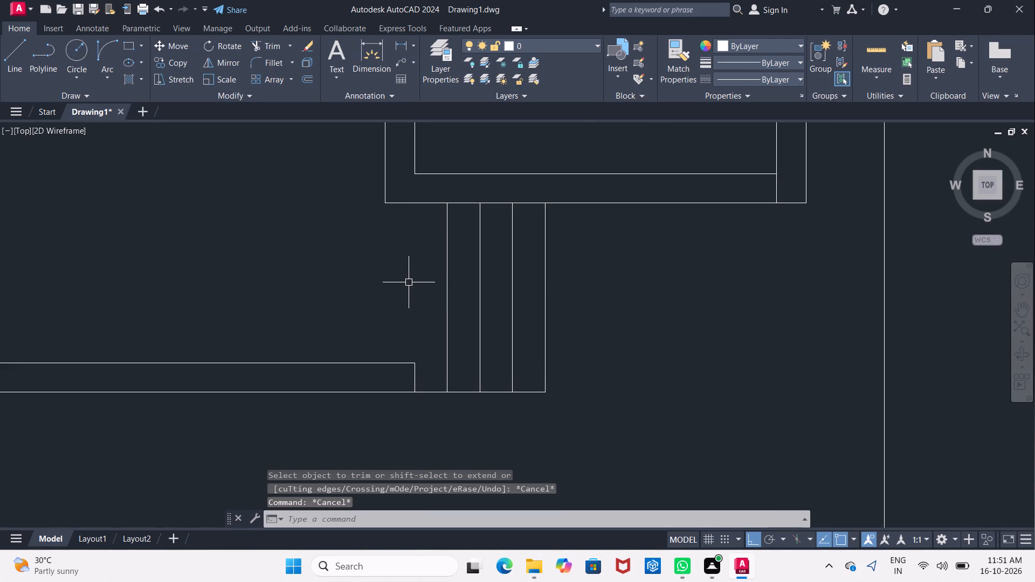
{"action": "key", "text": "Return"}
{"action": "key", "text": "2"}
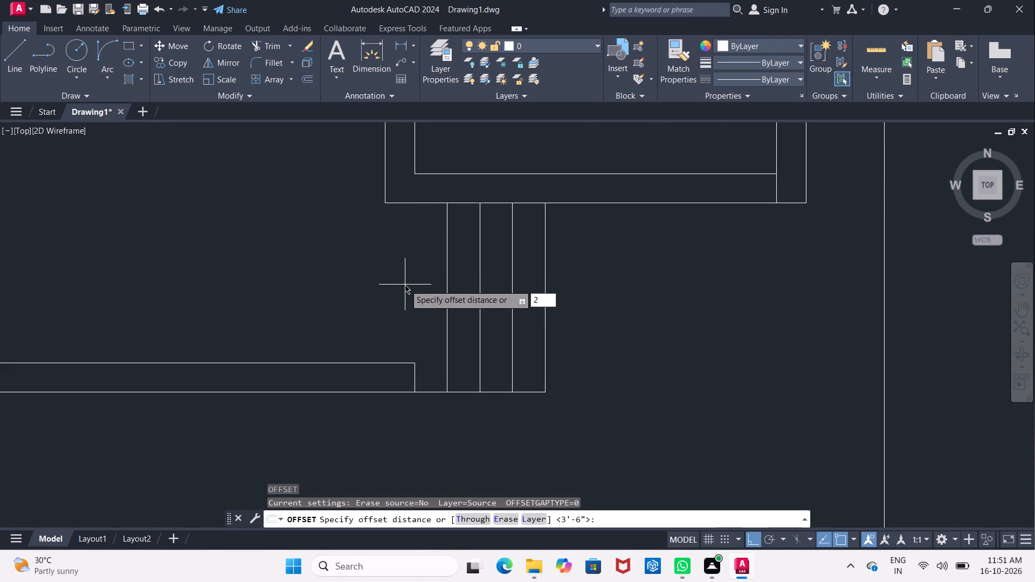
{"action": "key", "text": "shift+quotedbl"}
{"action": "key", "text": "Return"}
{"action": "left_click", "coordinate": [377, 361]}
{"action": "left_click", "coordinate": [379, 321]}
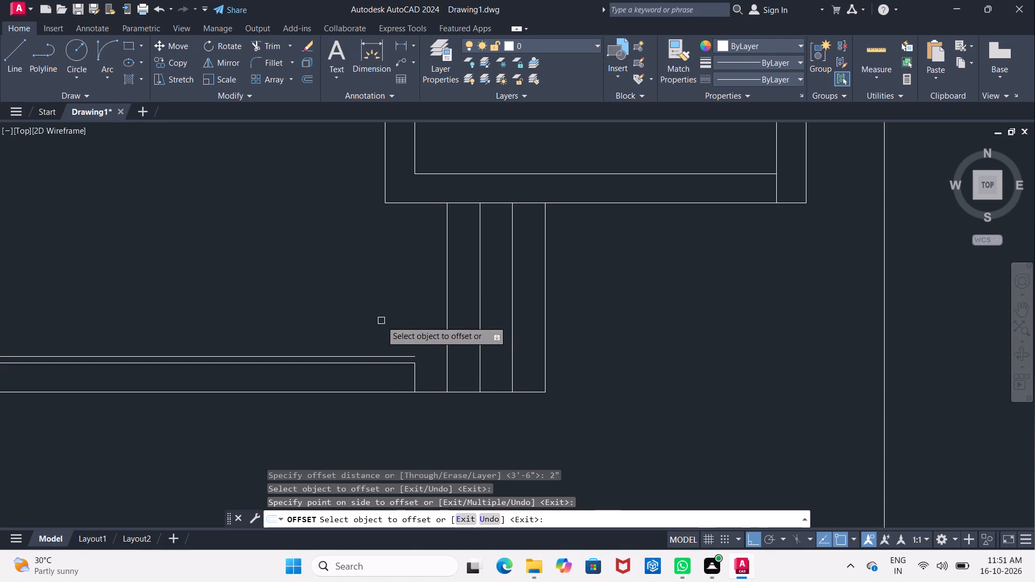
{"action": "key", "text": "Escape"}
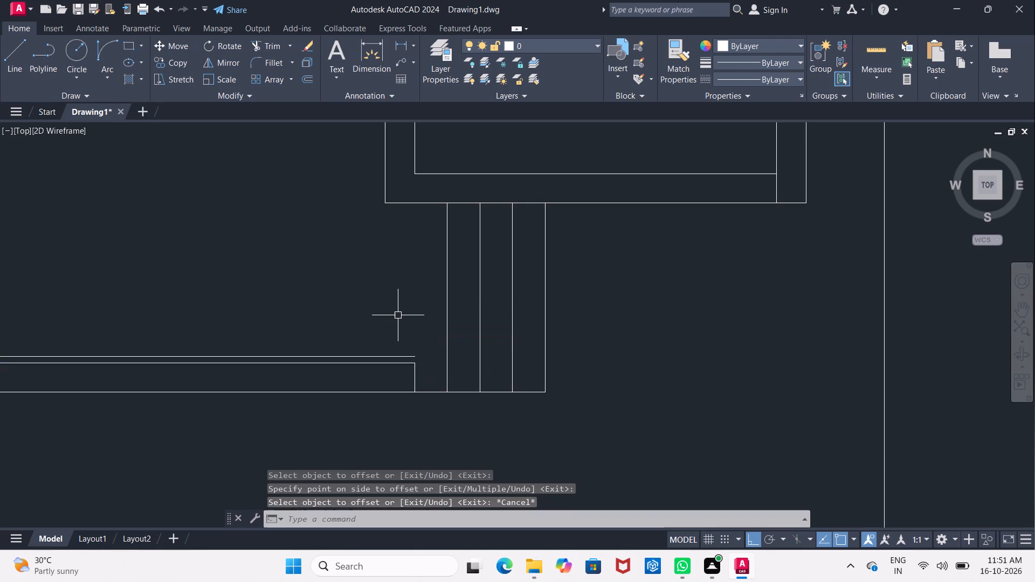
Extend the lower-right room's left wall inner line down across the entrance to the new offset line.
{"action": "key", "text": "e"}
{"action": "key", "text": "x"}
{"action": "left_click", "coordinate": [448, 335]}
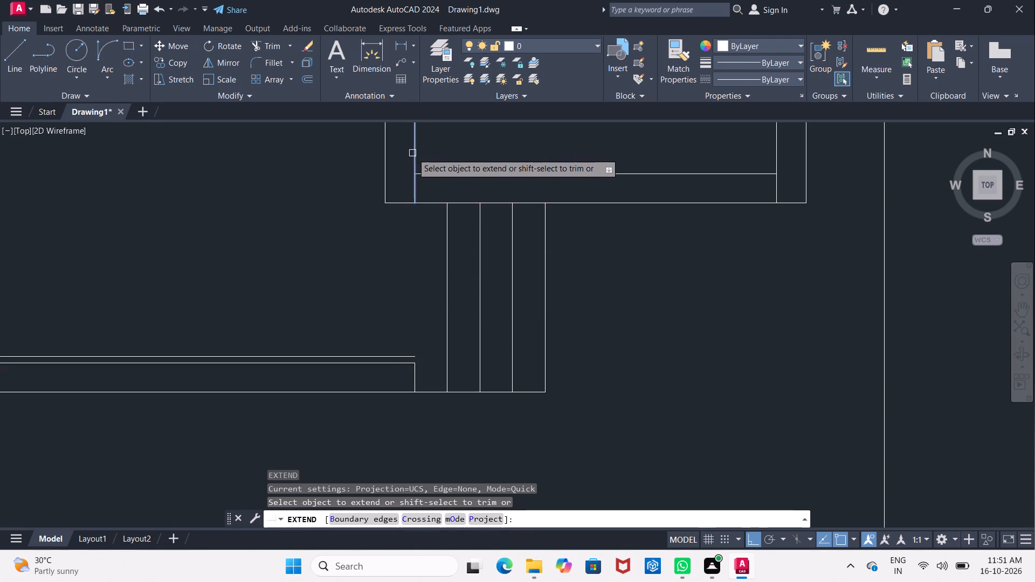
{"action": "left_click", "coordinate": [413, 153]}
{"action": "left_click", "coordinate": [417, 164]}
{"action": "key", "text": "Escape"}
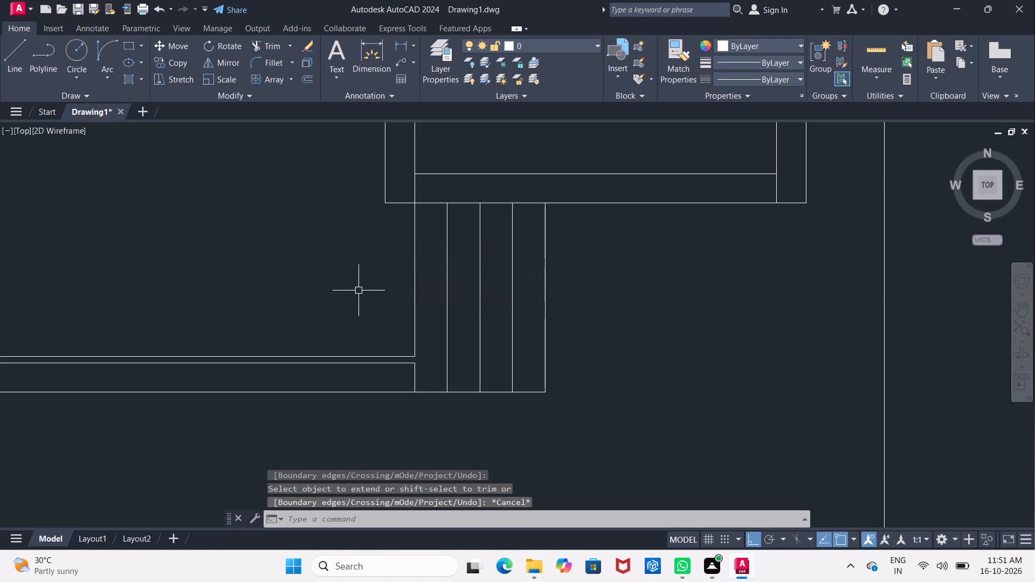
Offset the extended vertical line at the entrance 4' to the left.
{"action": "key", "text": "o"}
{"action": "key", "text": "Return"}
{"action": "type", "text": "4'"}
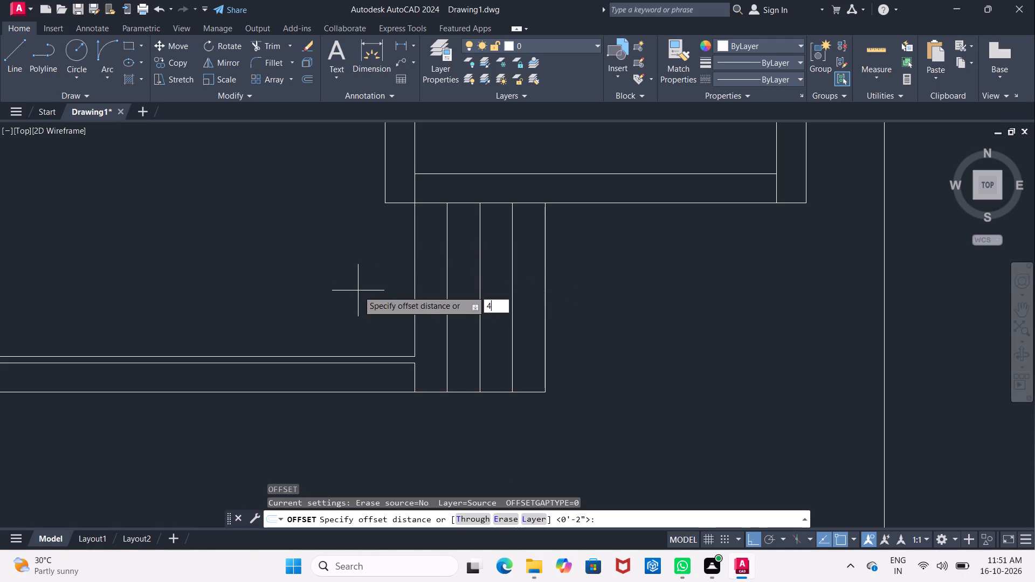
{"action": "key", "text": "Return"}
{"action": "left_click", "coordinate": [413, 306]}
{"action": "left_click", "coordinate": [186, 264]}
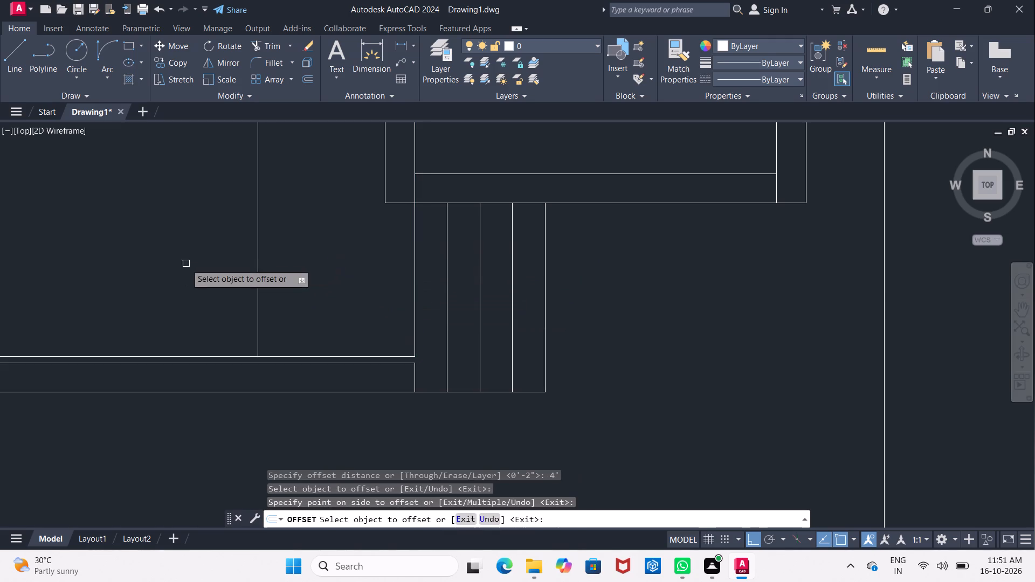
{"action": "middle_click_drag", "start_coordinate": [302, 260], "coordinate": [301, 280]}
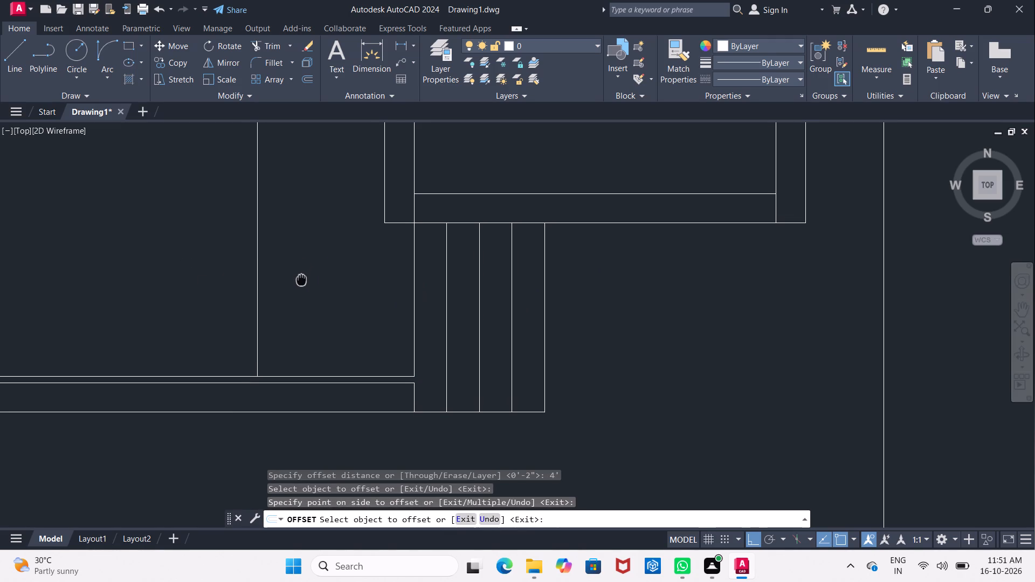
{"action": "middle_click_drag", "start_coordinate": [301, 280], "coordinate": [301, 281]}
{"action": "key", "text": "Escape"}
Trim the 2" offset line beyond the 4' line, plus both vertical guide lines, to leave the entrance door leaf.
{"action": "type", "text": "TR"}
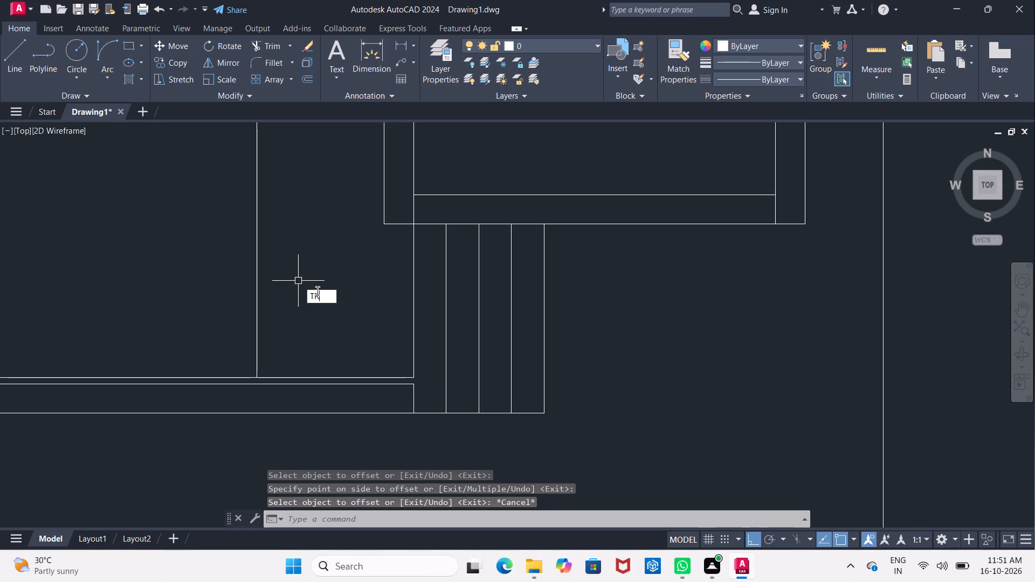
{"action": "left_click", "coordinate": [328, 310]}
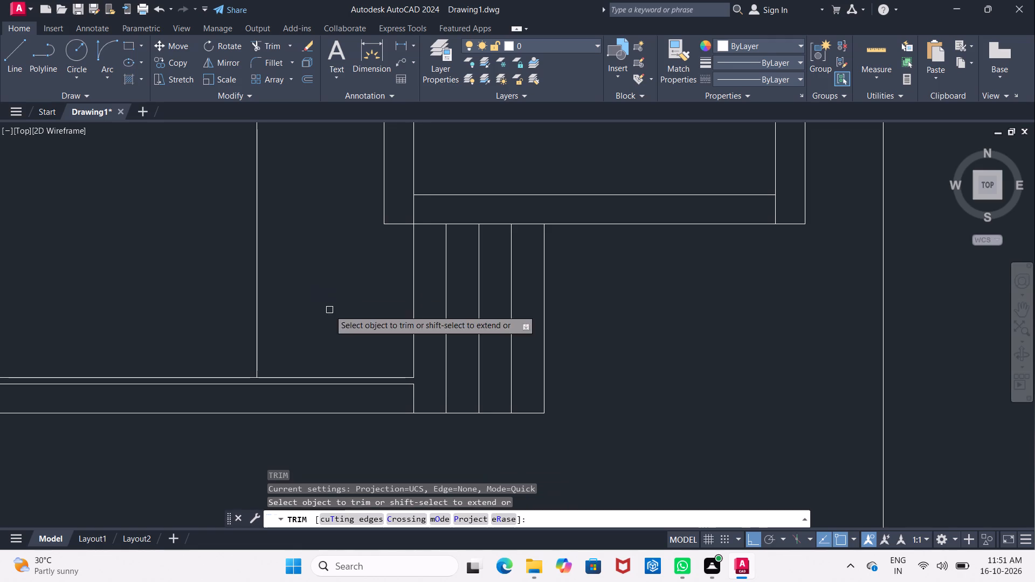
{"action": "left_click", "coordinate": [246, 376]}
{"action": "left_click", "coordinate": [254, 316]}
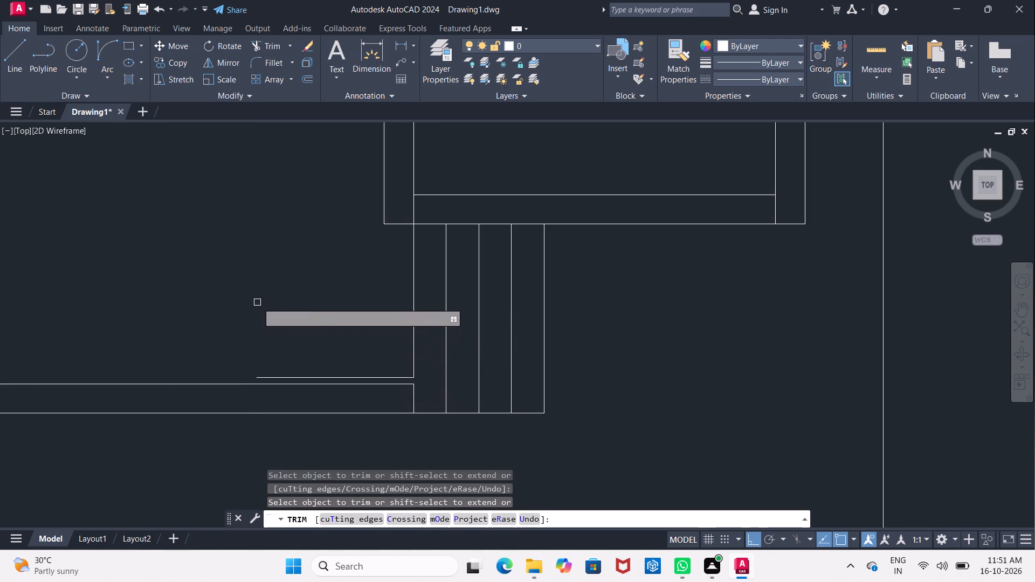
{"action": "left_click_drag", "start_coordinate": [257, 302], "coordinate": [420, 328]}
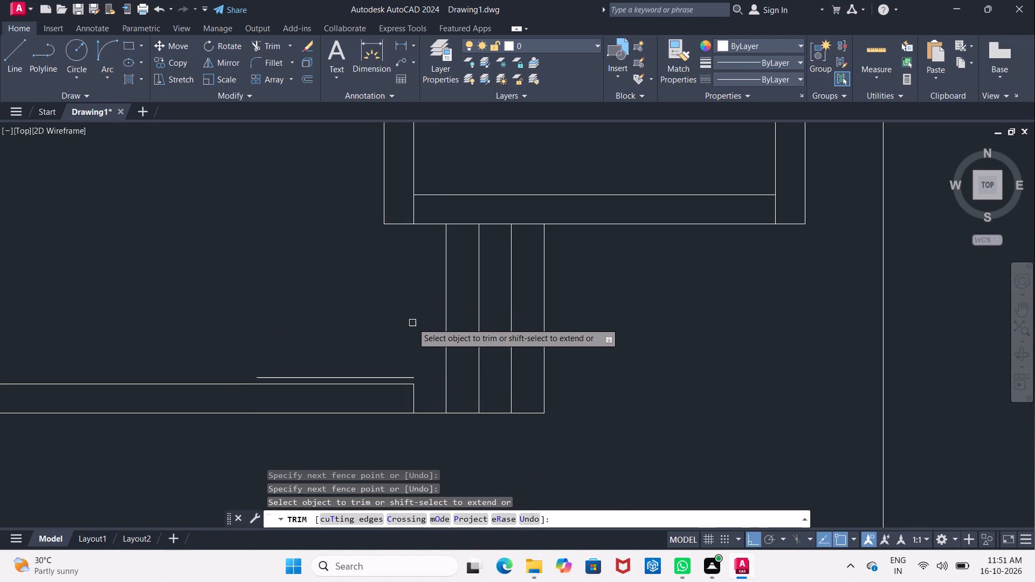
{"action": "key", "text": "Escape"}
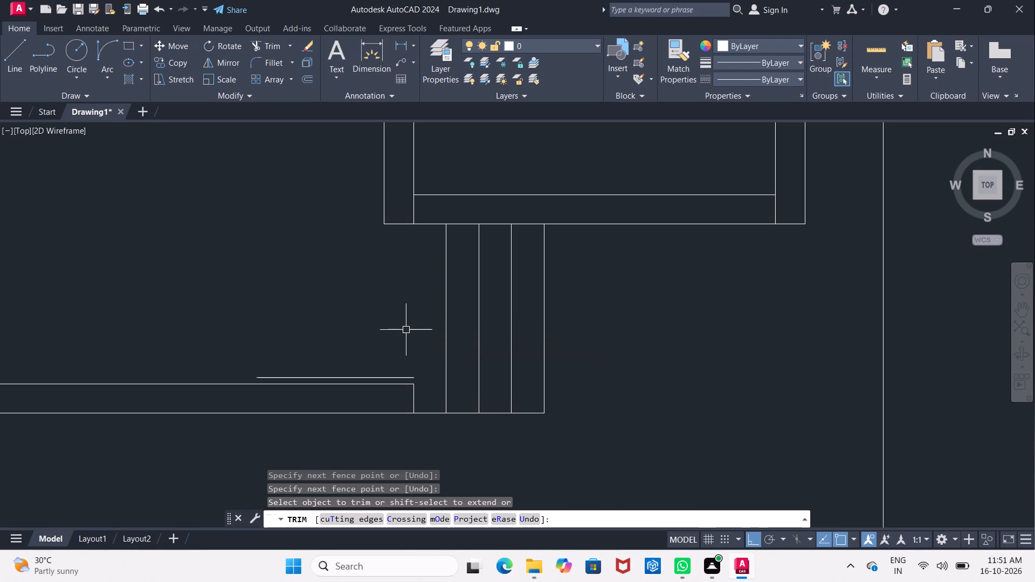
Extend the lower wall's short end line up to the door leaf line.
{"action": "type", "text": "EX"}
{"action": "left_click", "coordinate": [436, 359]}
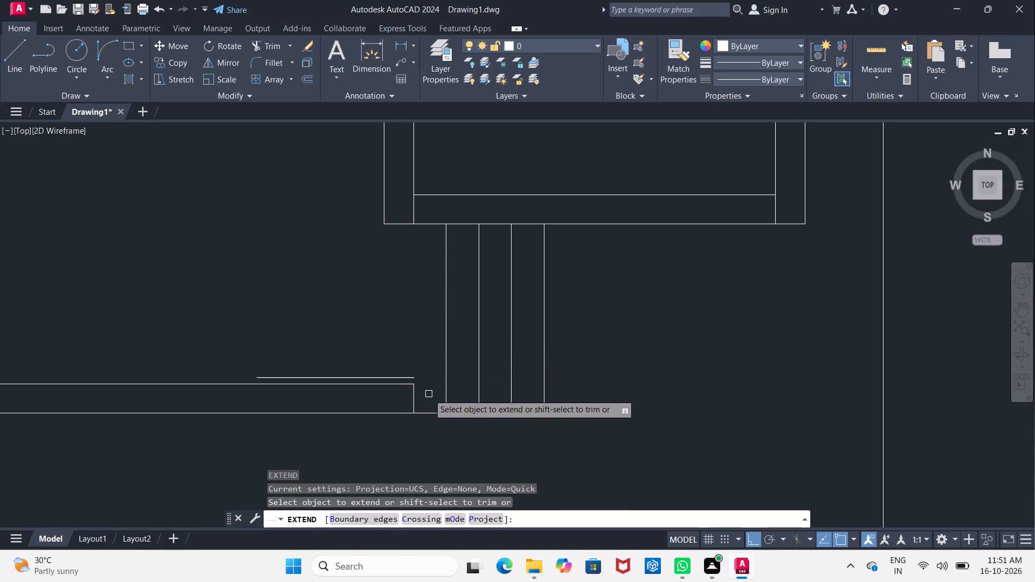
{"action": "left_click", "coordinate": [411, 398]}
{"action": "middle_click_drag", "start_coordinate": [355, 327], "coordinate": [346, 330]}
{"action": "key", "text": "Escape"}
Draw the entrance door swing as a start-end-direction arc from the upper wall corner to the door leaf's free end.
{"action": "left_click", "coordinate": [108, 60]}
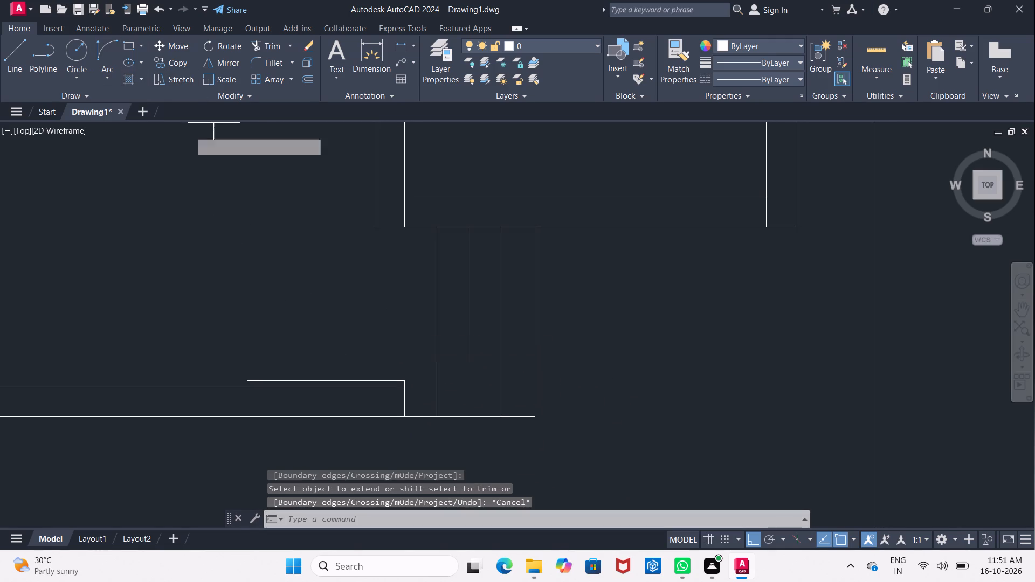
{"action": "left_click", "coordinate": [376, 228]}
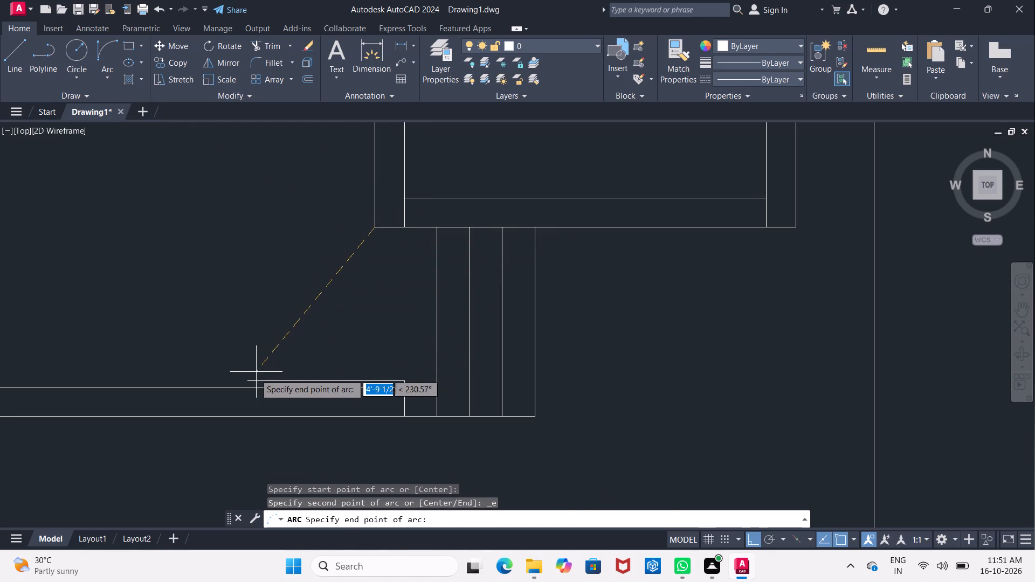
{"action": "left_click", "coordinate": [254, 380]}
{"action": "left_click", "coordinate": [227, 241]}
Examine the exterior wall corner at the lower left of the plan, above the staircase.
{"action": "scroll", "coordinate": [227, 242], "scroll_direction": "down", "scroll_amount": 2}
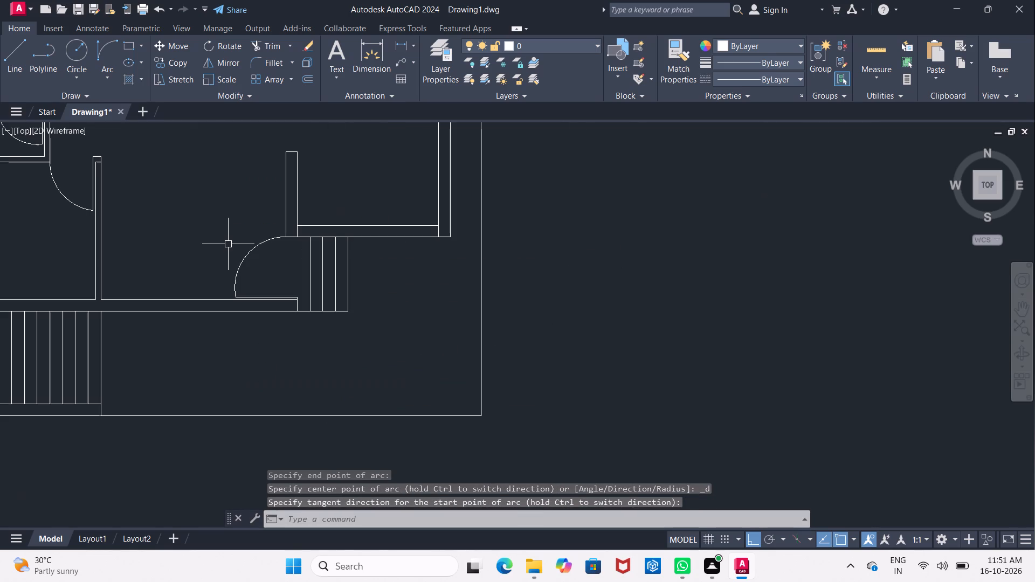
{"action": "scroll", "coordinate": [228, 244], "scroll_direction": "down", "scroll_amount": 1}
{"action": "middle_click_drag", "start_coordinate": [228, 244], "coordinate": [374, 221]}
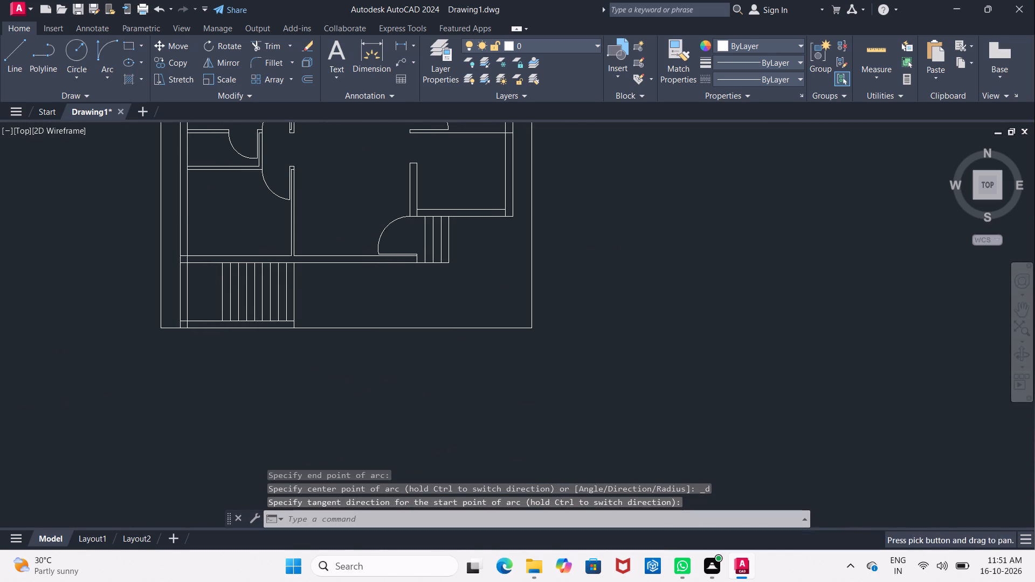
{"action": "scroll", "coordinate": [154, 259], "scroll_direction": "up", "scroll_amount": 4}
{"action": "middle_click_drag", "start_coordinate": [182, 258], "coordinate": [149, 261]}
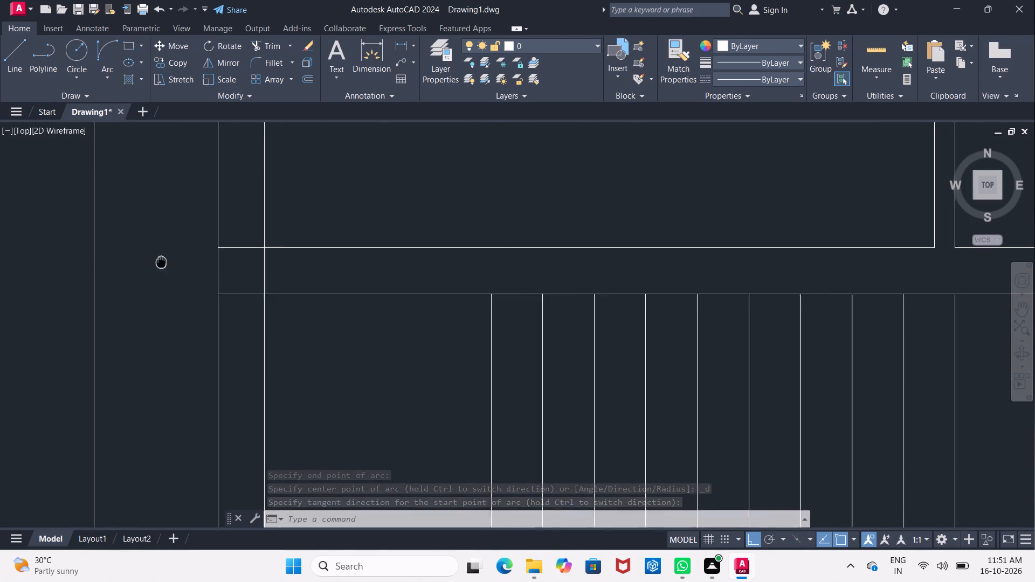
{"action": "middle_click_drag", "start_coordinate": [149, 261], "coordinate": [140, 261]}
{"action": "scroll", "coordinate": [140, 261], "scroll_direction": "down", "scroll_amount": 6}
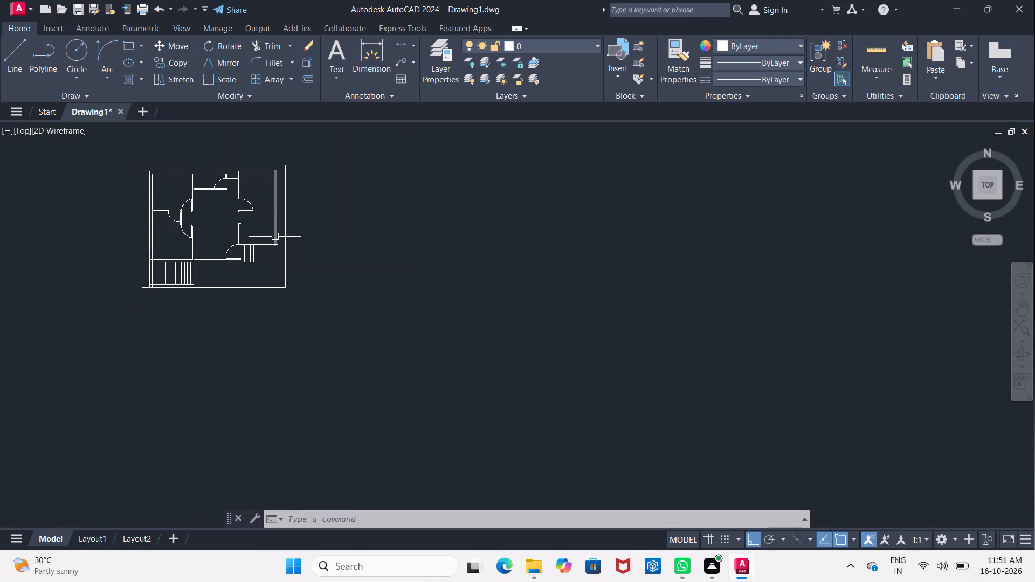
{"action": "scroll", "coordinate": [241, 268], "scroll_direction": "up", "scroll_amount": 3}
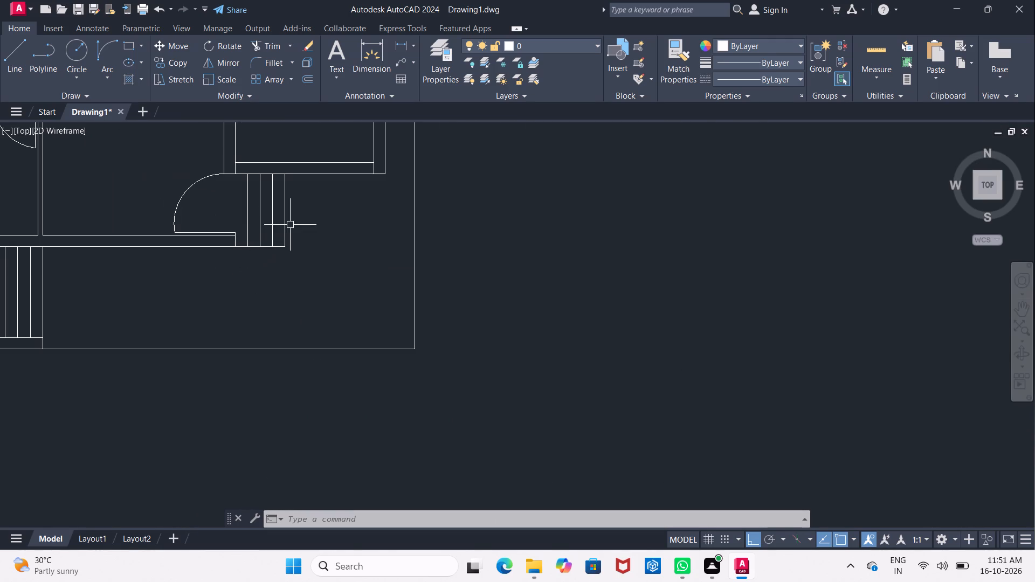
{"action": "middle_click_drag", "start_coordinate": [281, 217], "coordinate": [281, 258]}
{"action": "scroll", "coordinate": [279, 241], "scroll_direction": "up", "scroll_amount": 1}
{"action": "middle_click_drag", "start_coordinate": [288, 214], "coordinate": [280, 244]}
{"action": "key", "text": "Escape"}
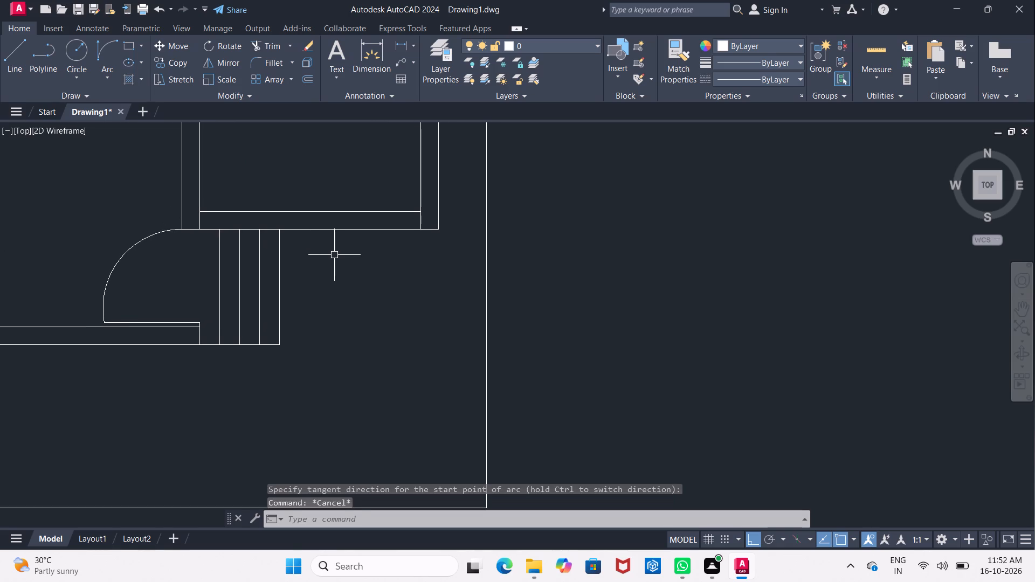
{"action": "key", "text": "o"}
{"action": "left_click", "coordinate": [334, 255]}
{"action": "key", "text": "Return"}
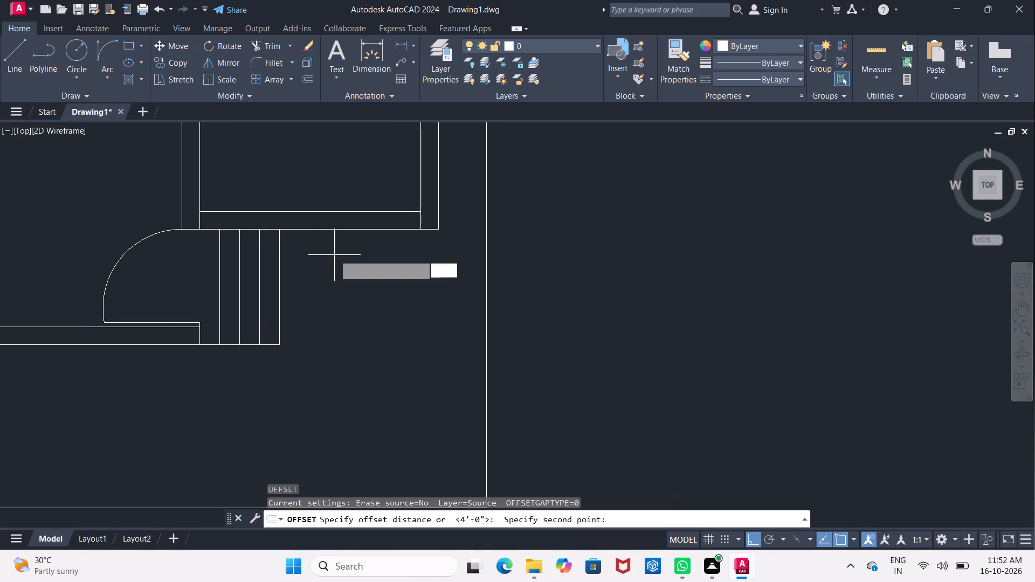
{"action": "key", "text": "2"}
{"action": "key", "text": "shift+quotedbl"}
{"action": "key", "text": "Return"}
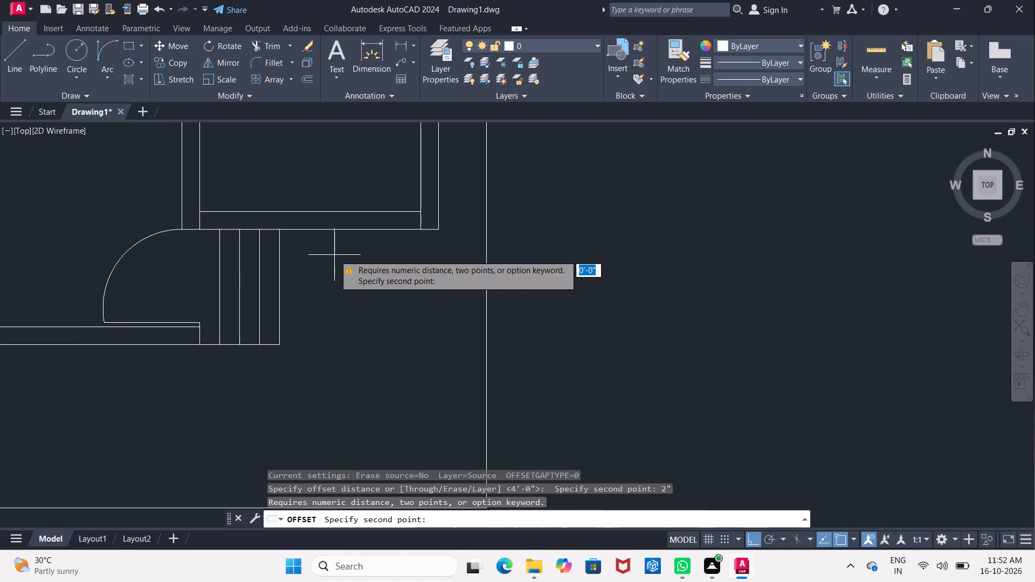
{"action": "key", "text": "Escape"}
Offset the outermost line of the entrance steps 2" outward to the right.
{"action": "key", "text": "o"}
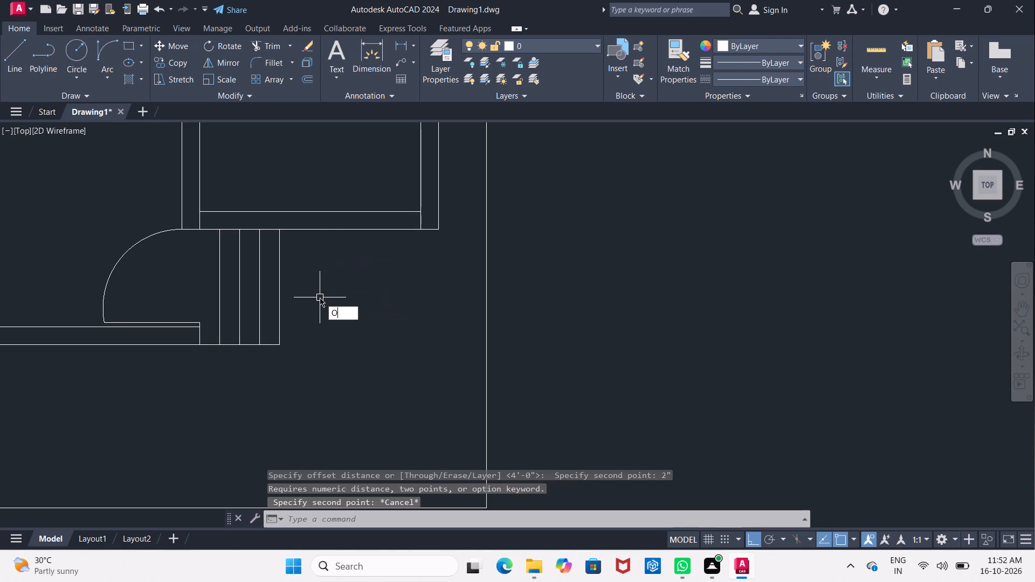
{"action": "key", "text": "Return"}
{"action": "type", "text": "2\""}
{"action": "key", "text": "Return"}
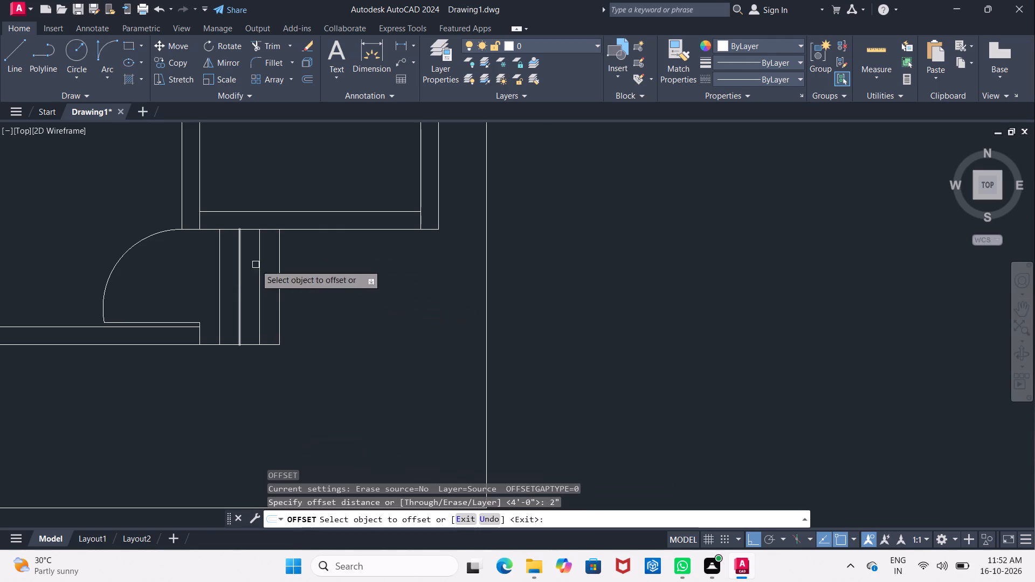
{"action": "scroll", "coordinate": [261, 259], "scroll_direction": "up", "scroll_amount": 2}
{"action": "left_click", "coordinate": [302, 220]}
{"action": "left_click", "coordinate": [330, 220]}
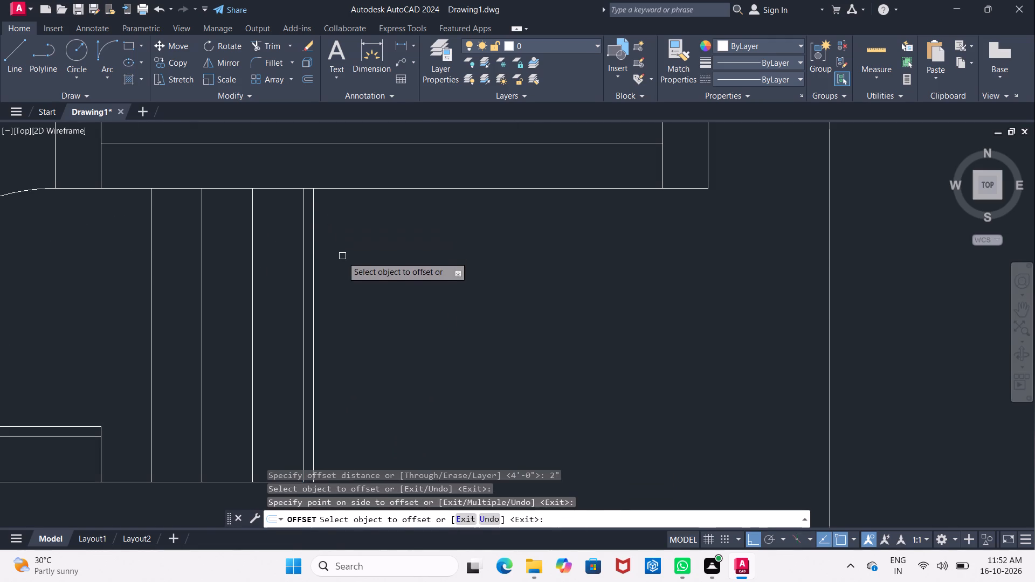
Extend the new line beside the entrance steps up across the wall thickness to the inner wall line.
{"action": "key", "text": "Escape"}
{"action": "key", "text": "e"}
{"action": "key", "text": "x"}
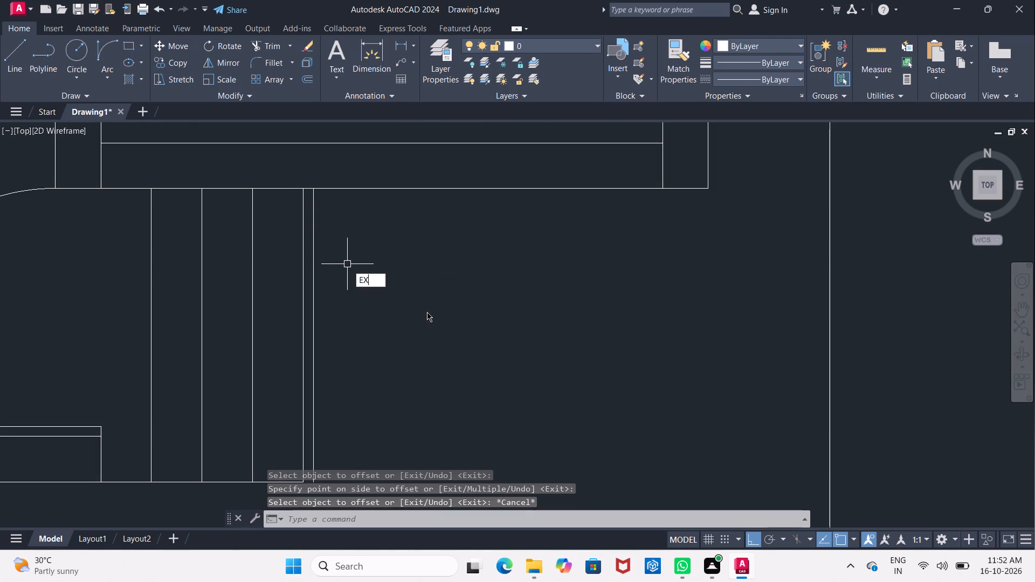
{"action": "left_click", "coordinate": [424, 294]}
{"action": "left_click", "coordinate": [312, 256]}
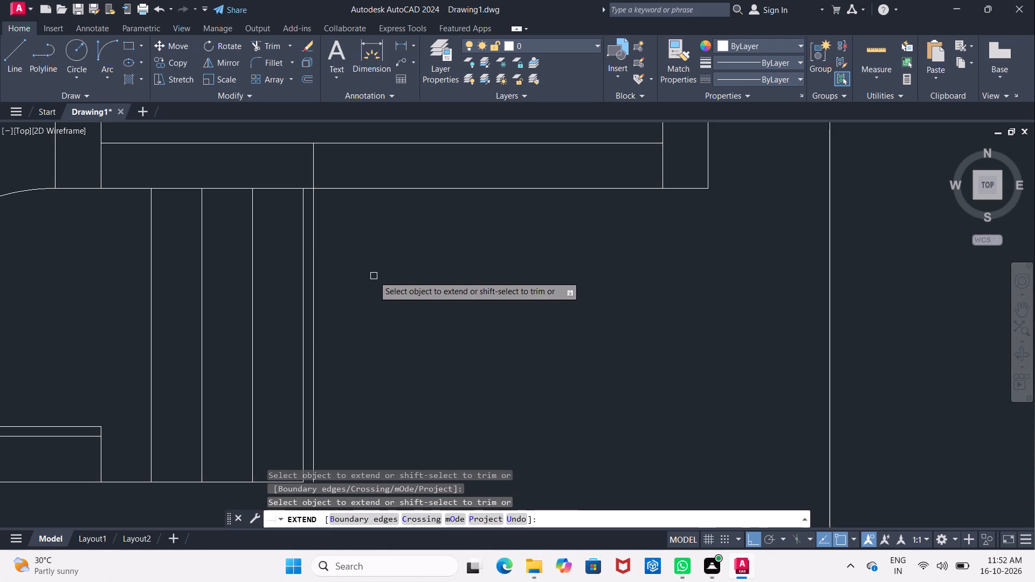
Trim away that line's portion below the outer wall line, keeping only the short piece across the wall.
{"action": "key", "text": "Escape"}
{"action": "key", "text": "t"}
{"action": "key", "text": "r"}
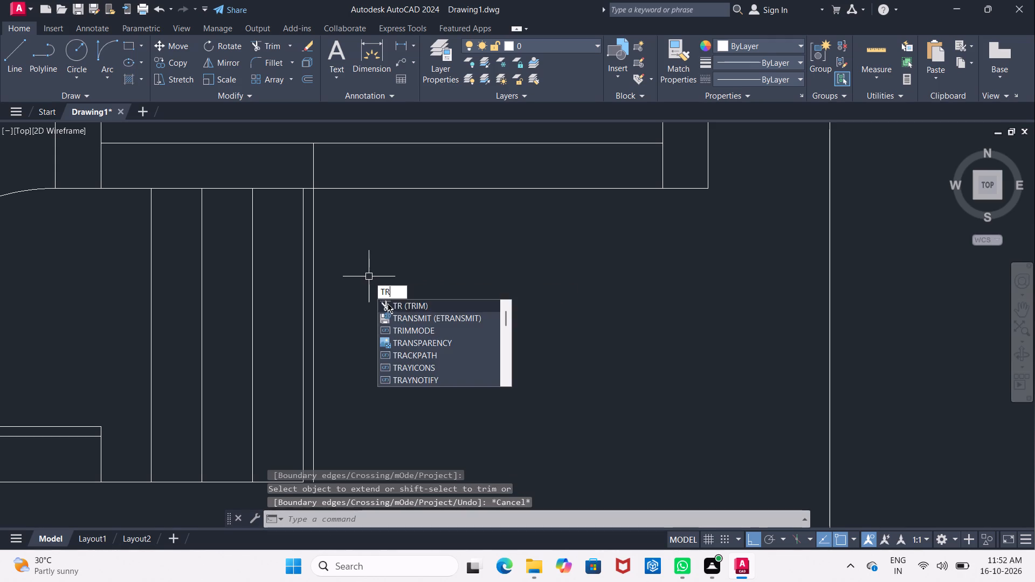
{"action": "left_click", "coordinate": [388, 303]}
{"action": "left_click", "coordinate": [314, 266]}
{"action": "middle_click_drag", "start_coordinate": [307, 221], "coordinate": [307, 274]}
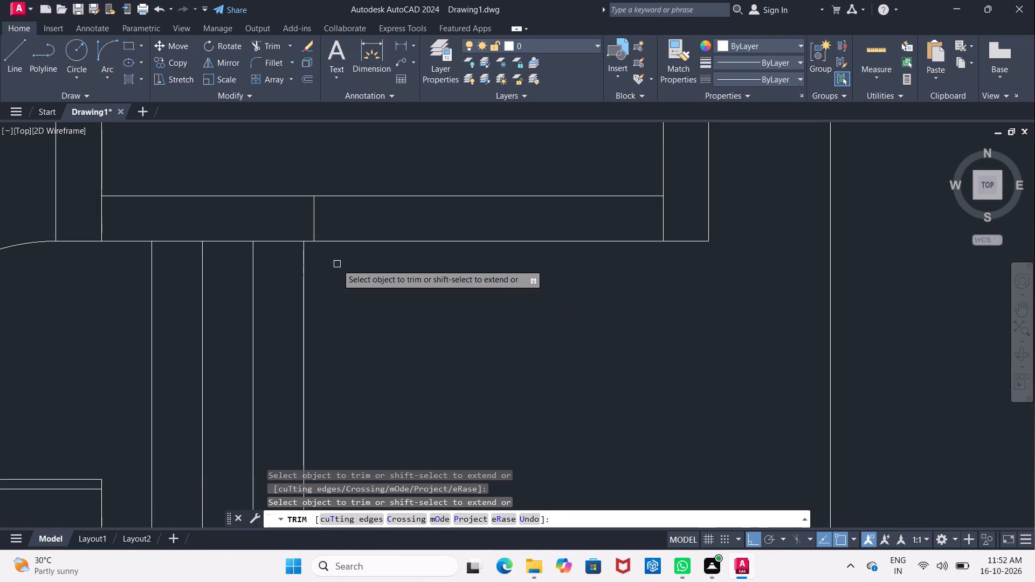
{"action": "scroll", "coordinate": [337, 264], "scroll_direction": "up", "scroll_amount": 1}
{"action": "middle_click_drag", "start_coordinate": [337, 264], "coordinate": [330, 278]}
{"action": "key", "text": "Escape"}
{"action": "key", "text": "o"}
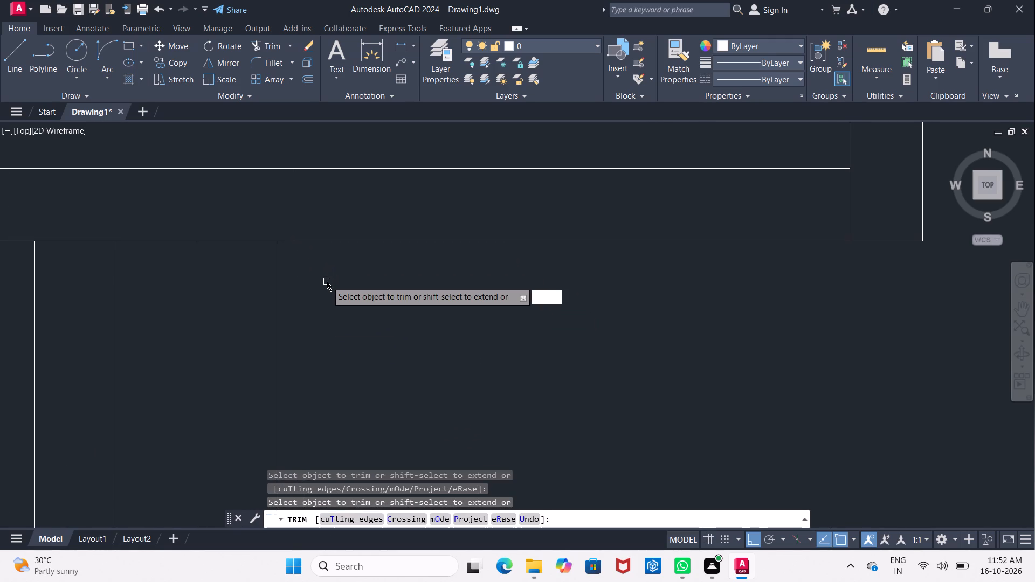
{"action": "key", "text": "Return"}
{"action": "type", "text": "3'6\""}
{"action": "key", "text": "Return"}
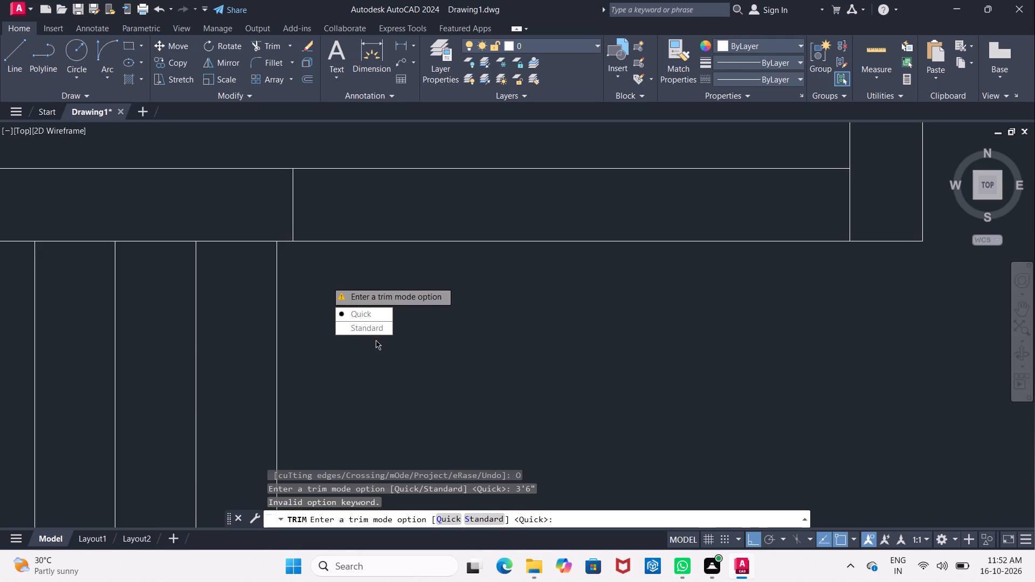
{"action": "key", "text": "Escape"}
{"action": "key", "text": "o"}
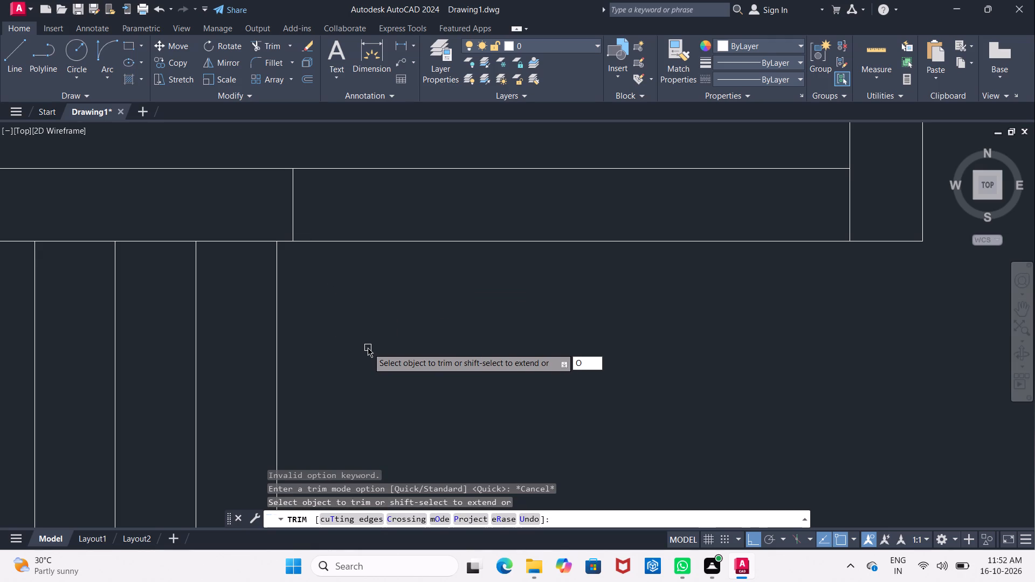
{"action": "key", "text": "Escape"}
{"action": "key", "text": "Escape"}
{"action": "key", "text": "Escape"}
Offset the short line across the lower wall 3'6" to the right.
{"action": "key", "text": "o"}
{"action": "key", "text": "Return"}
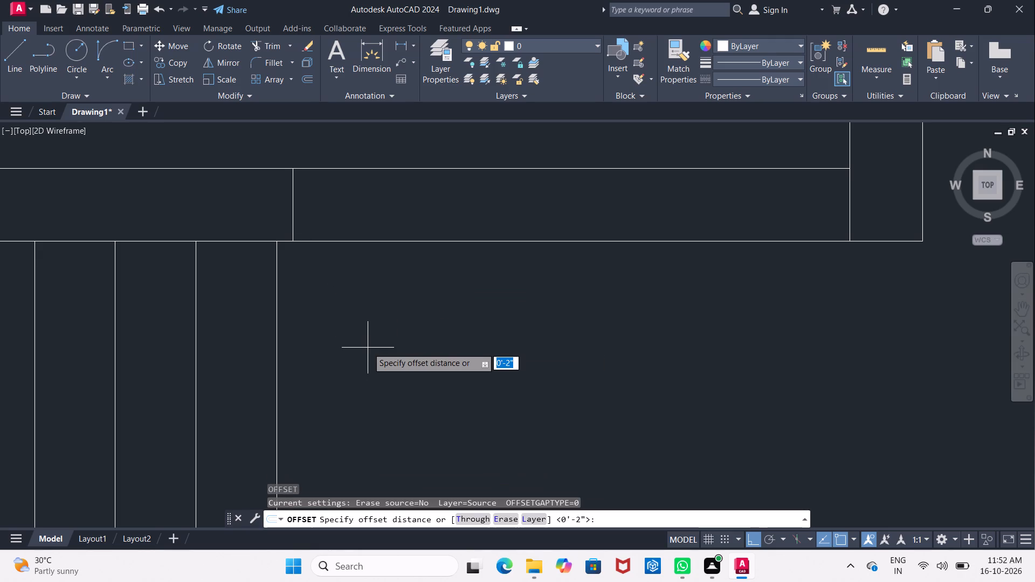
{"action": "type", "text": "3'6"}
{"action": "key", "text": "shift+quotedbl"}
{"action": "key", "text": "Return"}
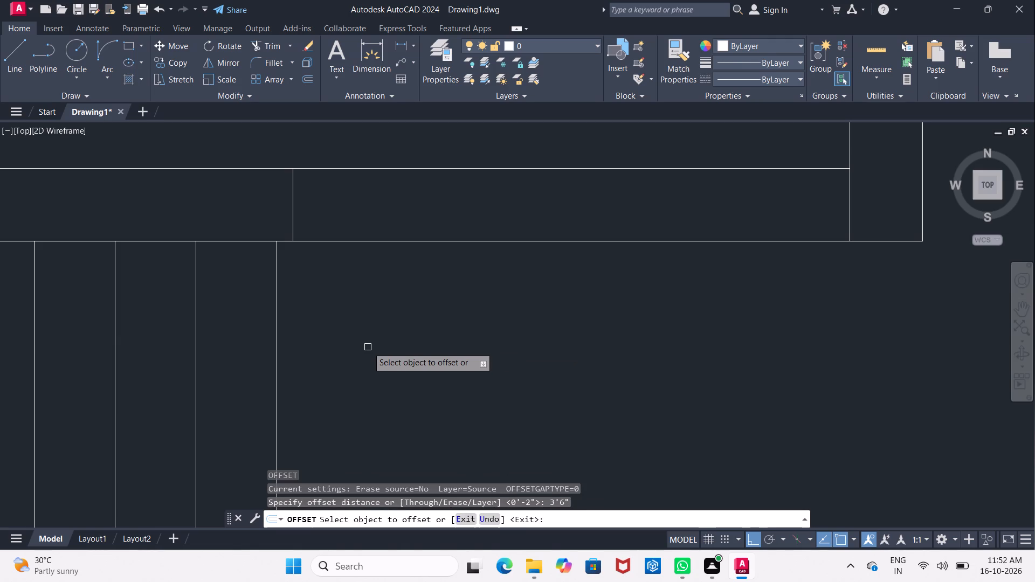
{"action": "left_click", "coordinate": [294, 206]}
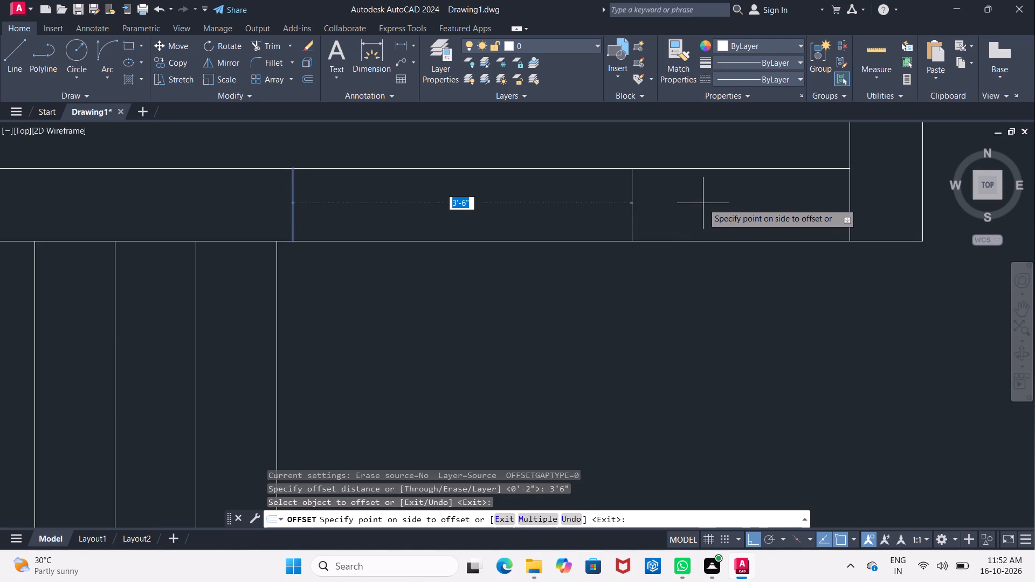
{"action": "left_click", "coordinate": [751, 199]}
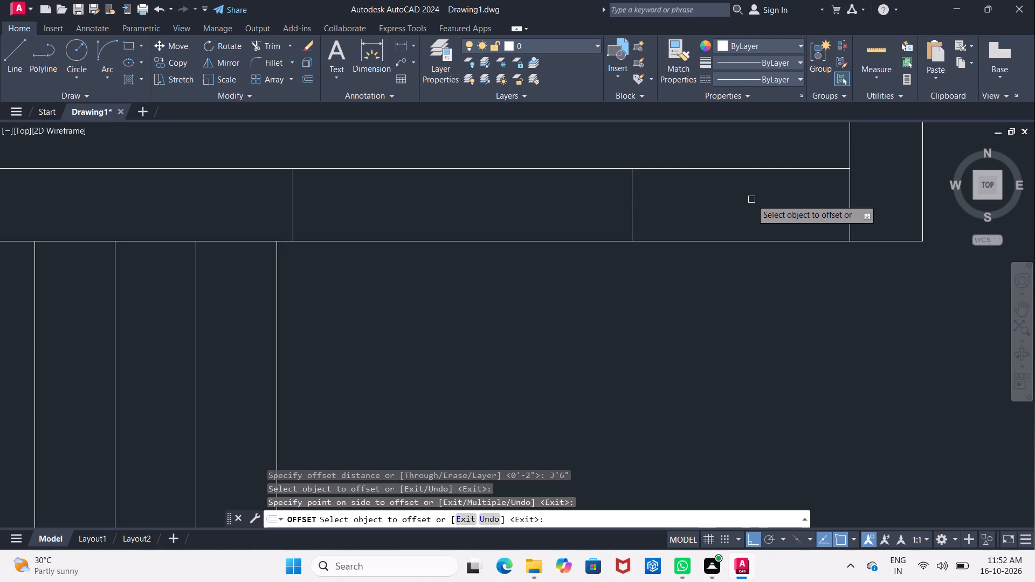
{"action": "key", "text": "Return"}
Offset the first short line across the wall 2" to the right to form the window's left frame.
{"action": "key", "text": "Return"}
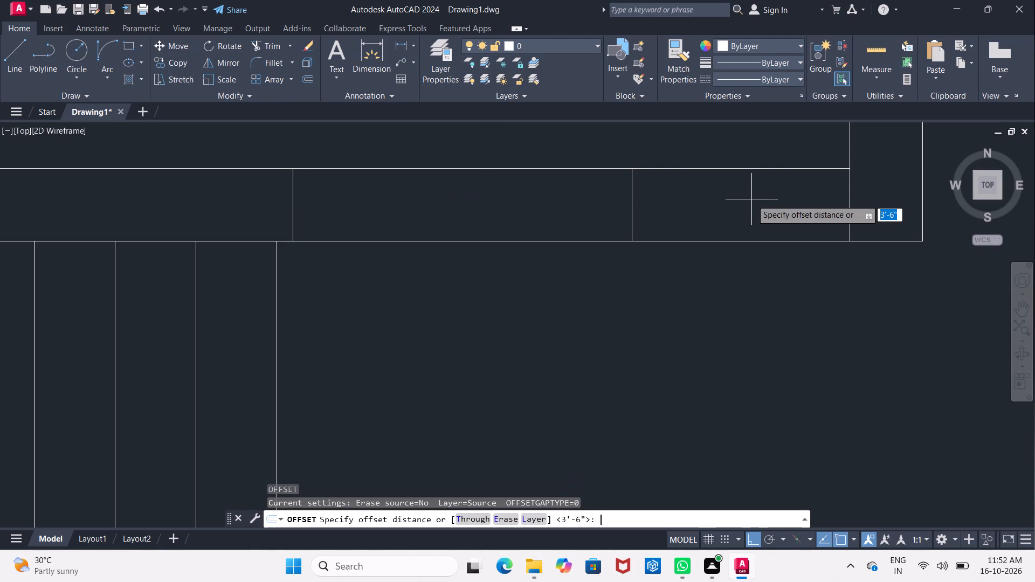
{"action": "type", "text": "2\""}
{"action": "key", "text": "Return"}
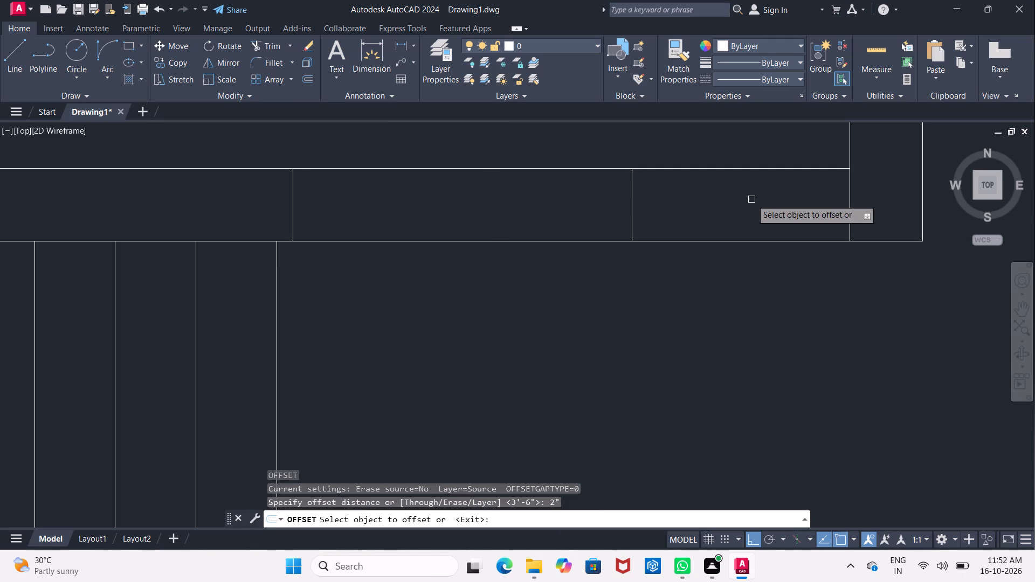
{"action": "left_click", "coordinate": [293, 210]}
{"action": "left_click", "coordinate": [346, 210]}
{"action": "key", "text": "Escape"}
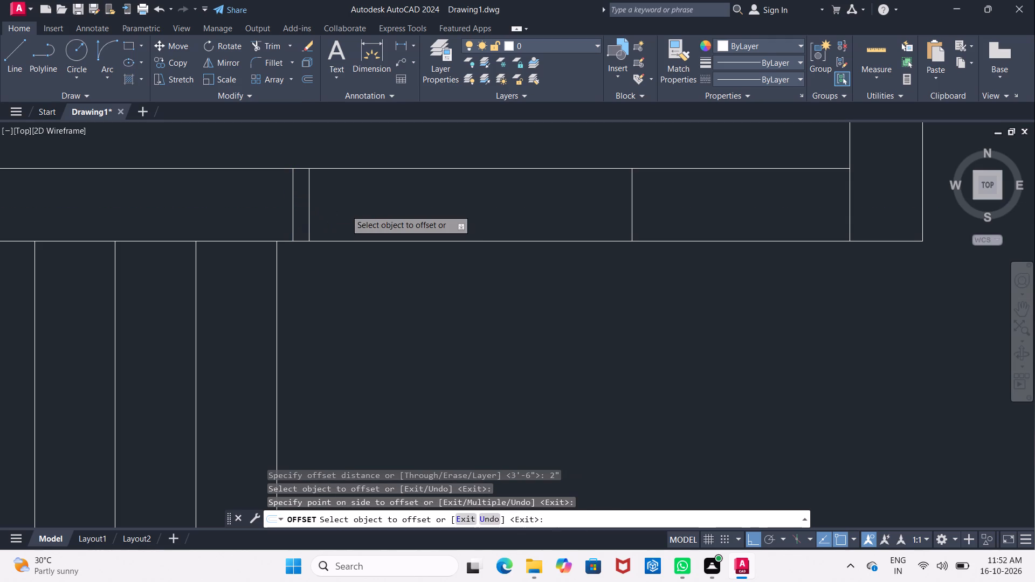
Offset the inner line of the window's left frame 3'6" to the right.
{"action": "middle_click_drag", "start_coordinate": [346, 210], "coordinate": [336, 213]}
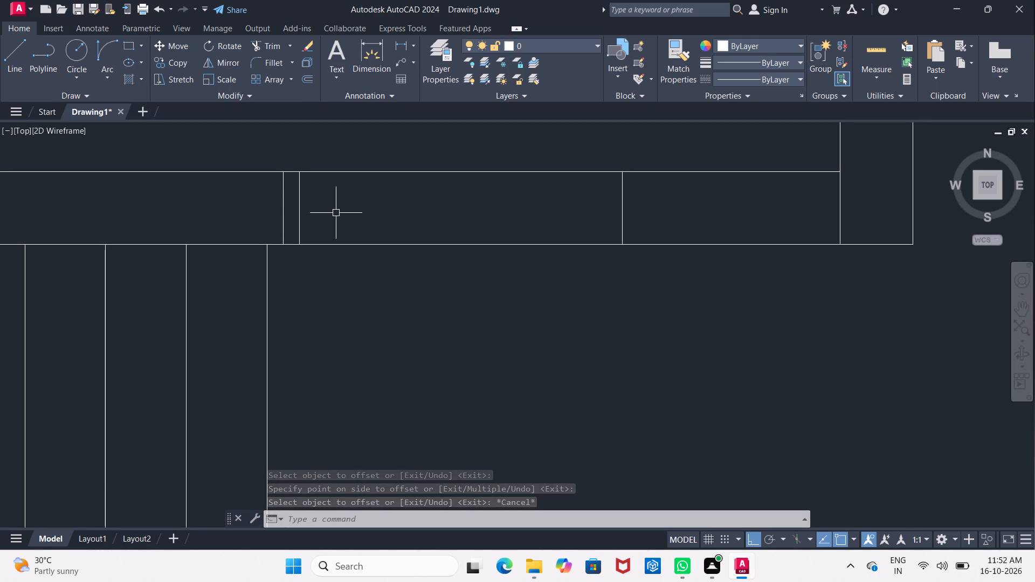
{"action": "key", "text": "o"}
{"action": "key", "text": "Return"}
{"action": "type", "text": "3'6\""}
{"action": "key", "text": "Return"}
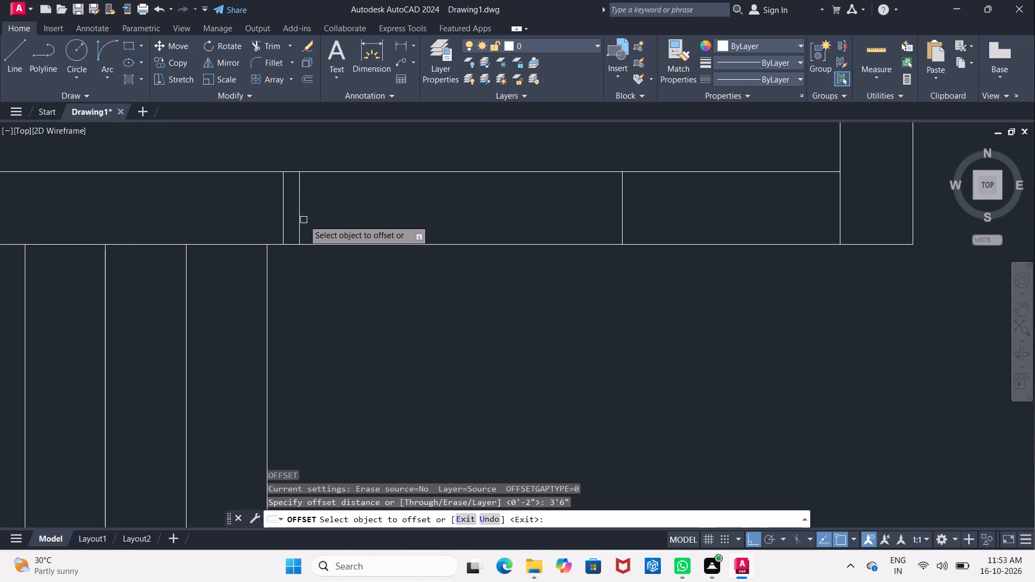
{"action": "left_click", "coordinate": [302, 219]}
{"action": "left_click", "coordinate": [301, 219]}
{"action": "left_click", "coordinate": [494, 211]}
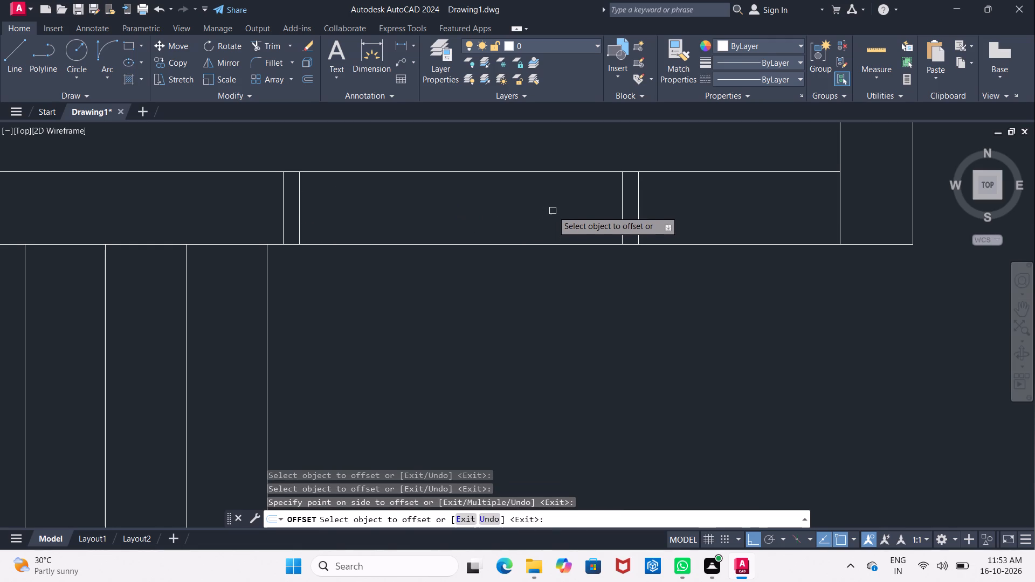
{"action": "middle_click_drag", "start_coordinate": [549, 202], "coordinate": [461, 213]}
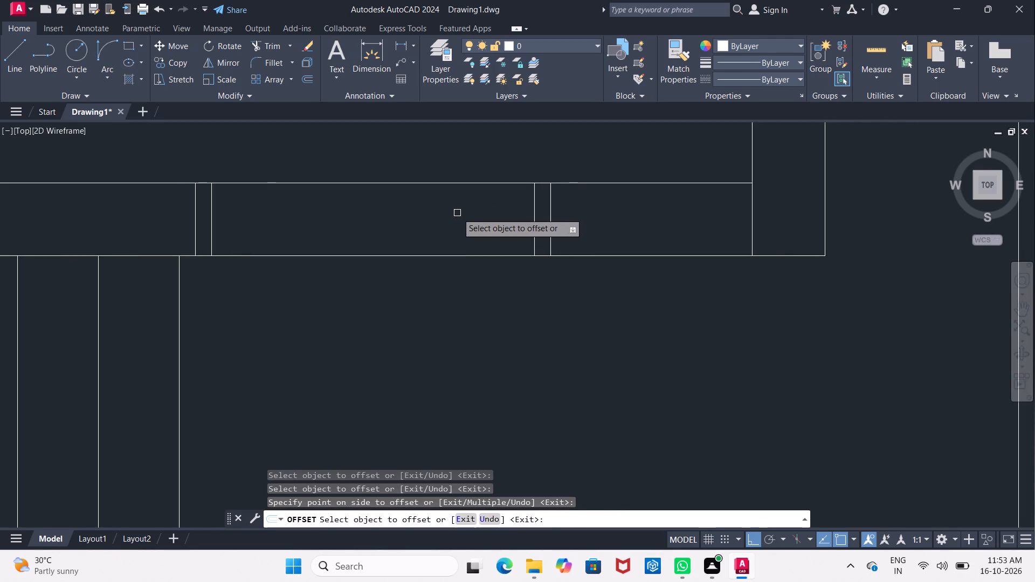
{"action": "key", "text": "Escape"}
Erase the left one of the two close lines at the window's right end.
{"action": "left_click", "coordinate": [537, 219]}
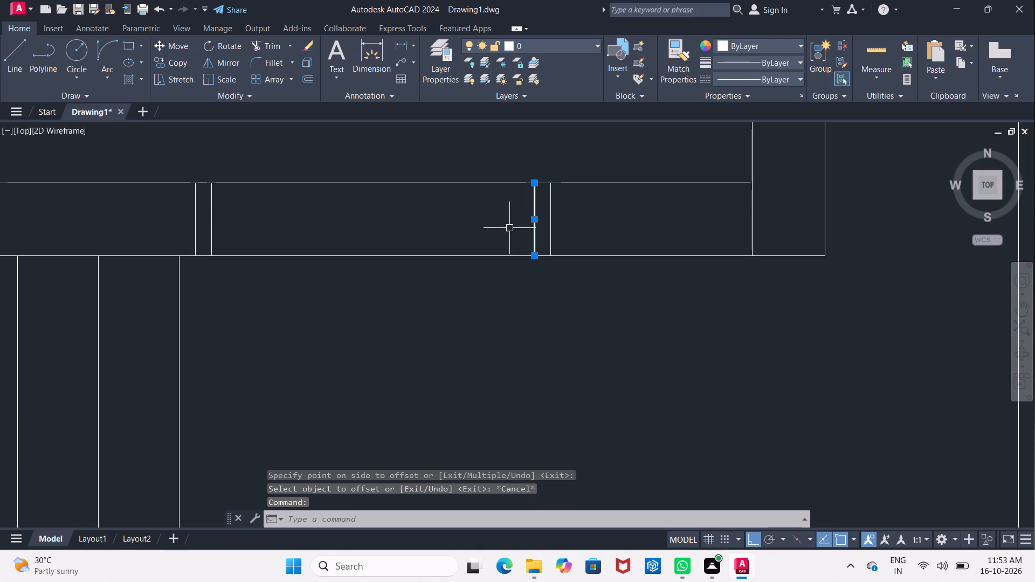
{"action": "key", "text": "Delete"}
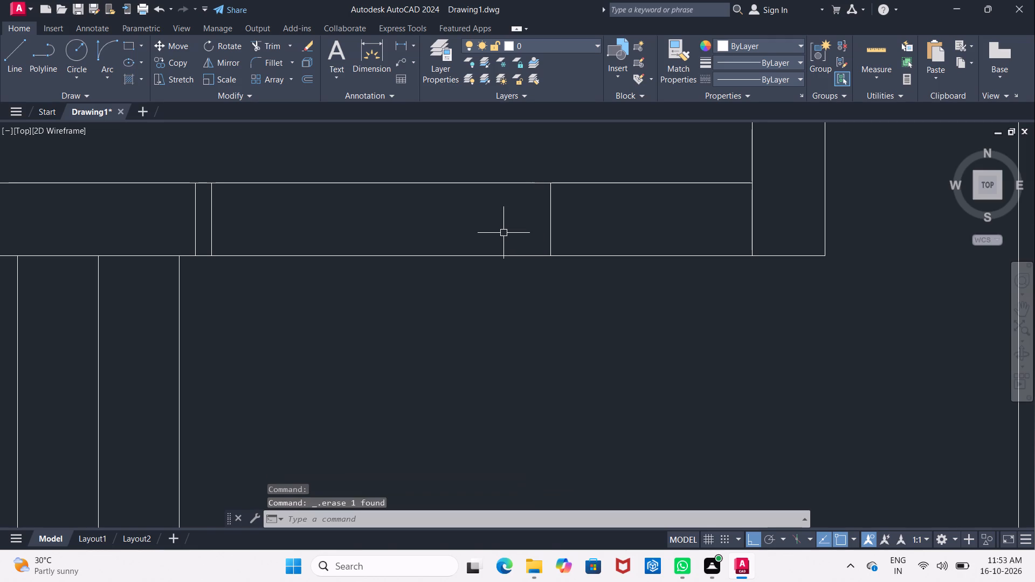
Offset the window's right end line 2" inward to form the right frame.
{"action": "key", "text": "o"}
{"action": "key", "text": "Return"}
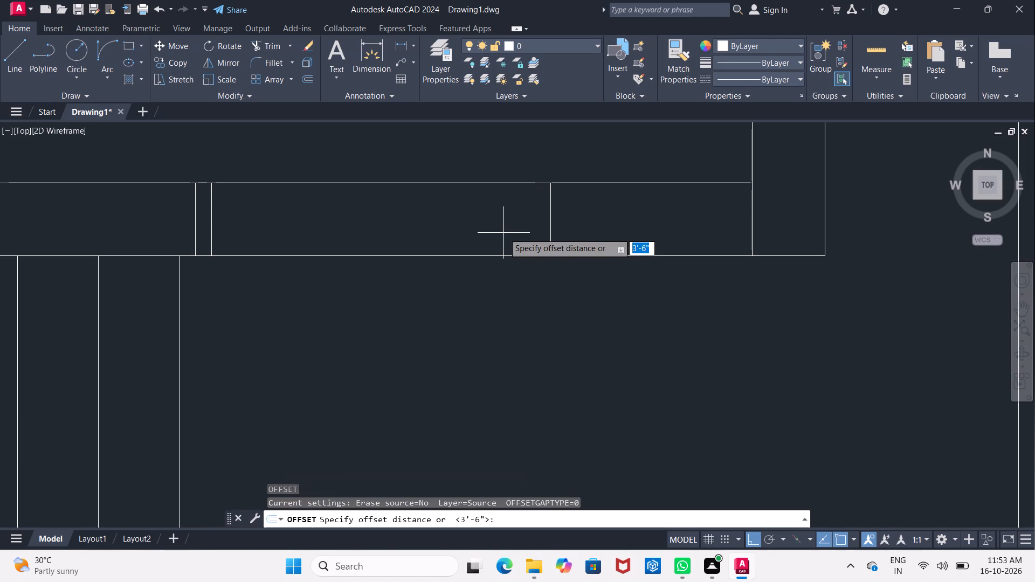
{"action": "key", "text": "2"}
{"action": "key", "text": "shift+quotedbl"}
{"action": "key", "text": "Return"}
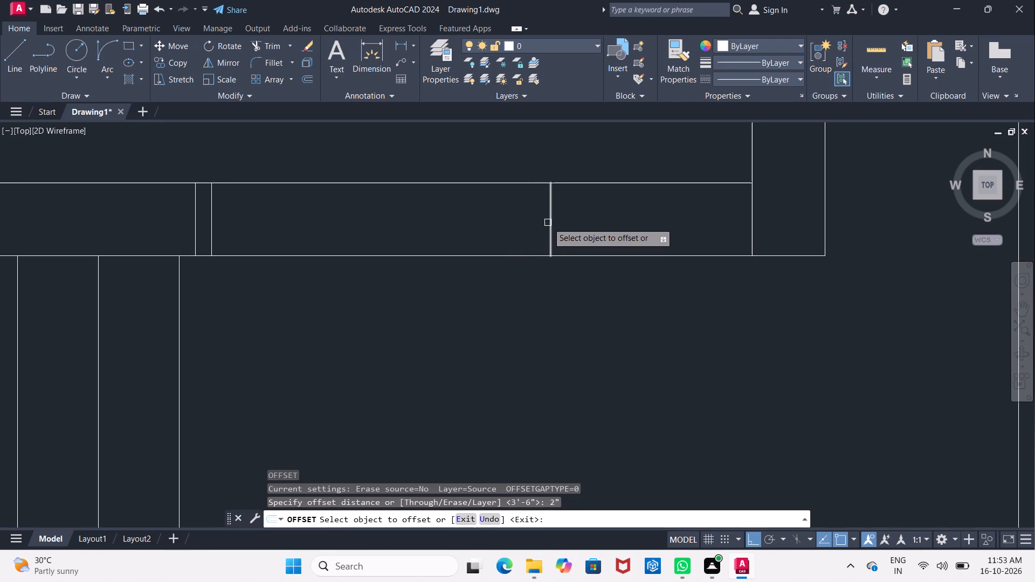
{"action": "left_click", "coordinate": [548, 223]}
{"action": "left_click", "coordinate": [468, 218]}
{"action": "middle_click_drag", "start_coordinate": [467, 230], "coordinate": [509, 237]}
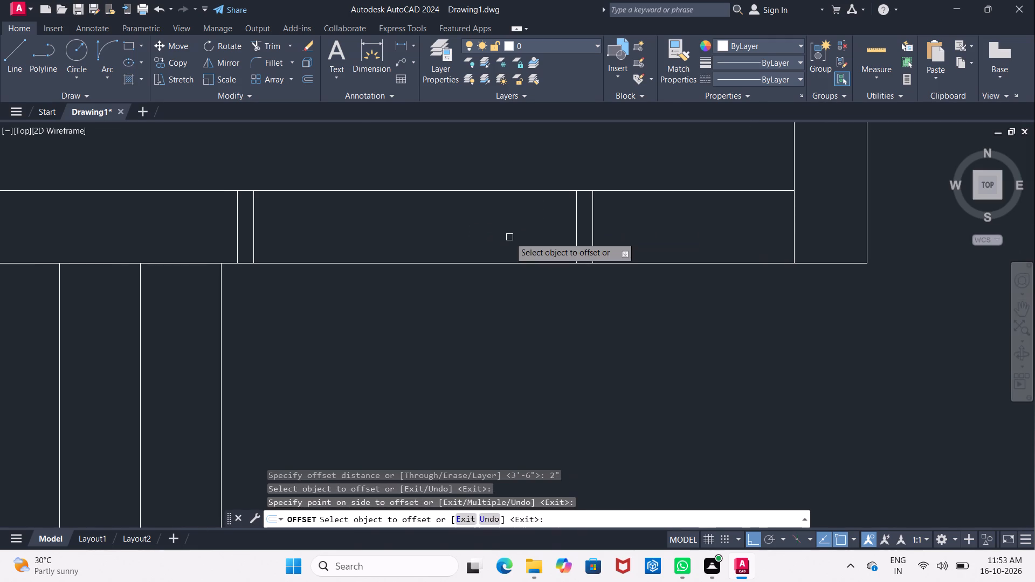
{"action": "key", "text": "Escape"}
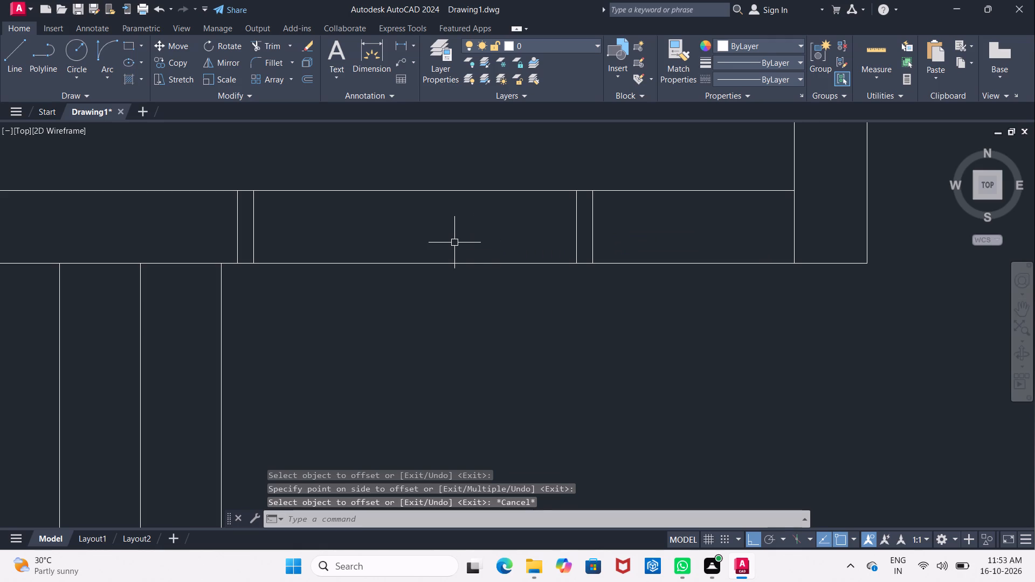
Offset the lower wall's inner and outer lines 5.25" into the wall to create the two glazing lines.
{"action": "key", "text": "o"}
{"action": "key", "text": "Return"}
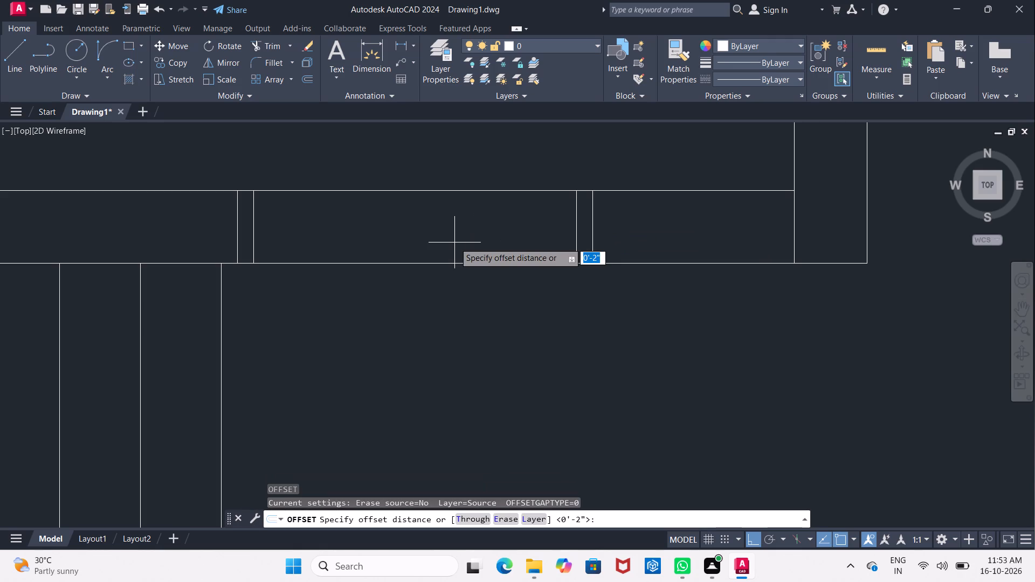
{"action": "key", "text": "4"}
{"action": "type", "text": ".25"}
{"action": "key", "text": "BackSpace"}
{"action": "key", "text": "BackSpace"}
{"action": "key", "text": "BackSpace"}
{"action": "key", "text": "BackSpace"}
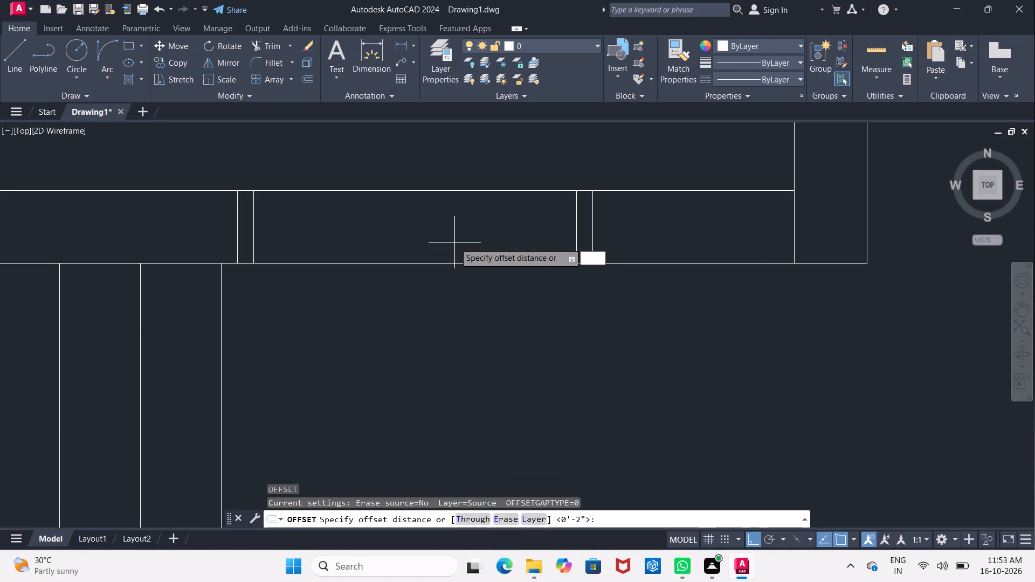
{"action": "type", "text": "5.25"}
{"action": "key", "text": "shift+quotedbl"}
{"action": "key", "text": "Return"}
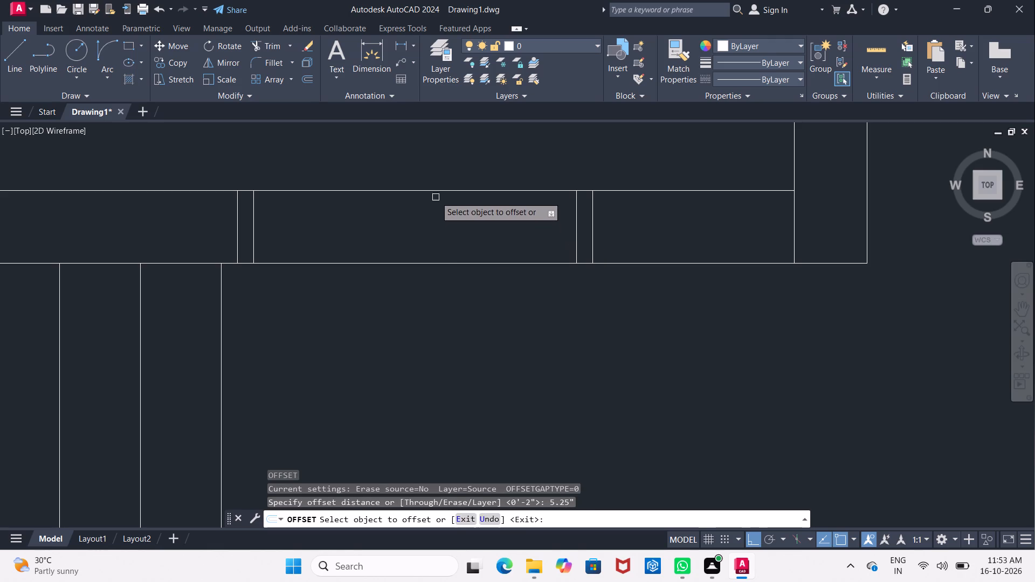
{"action": "left_click", "coordinate": [436, 191]}
{"action": "left_click", "coordinate": [436, 226]}
{"action": "left_click", "coordinate": [434, 261]}
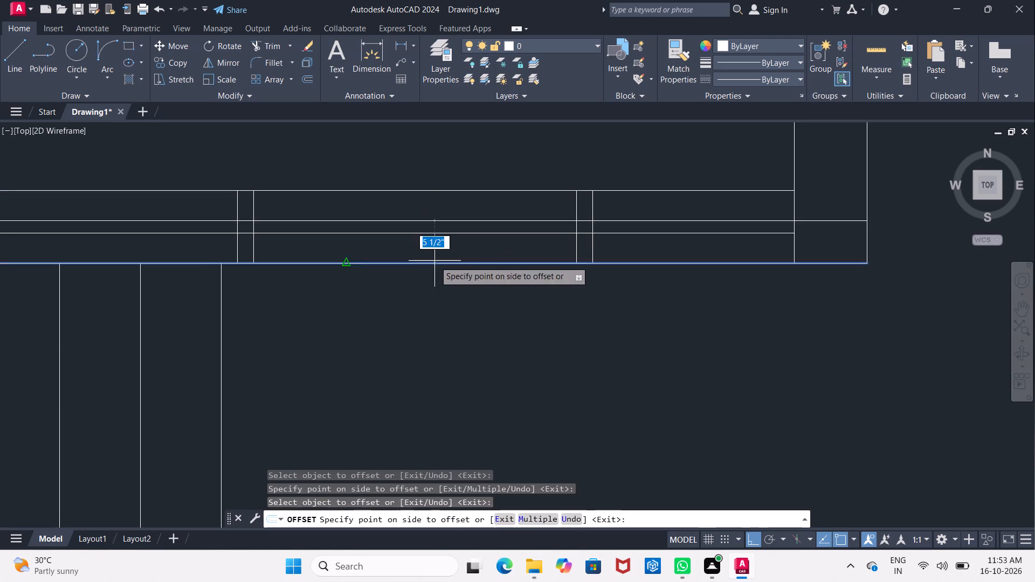
{"action": "left_click", "coordinate": [434, 205]}
{"action": "middle_click_drag", "start_coordinate": [391, 298], "coordinate": [418, 298]}
{"action": "key", "text": "Escape"}
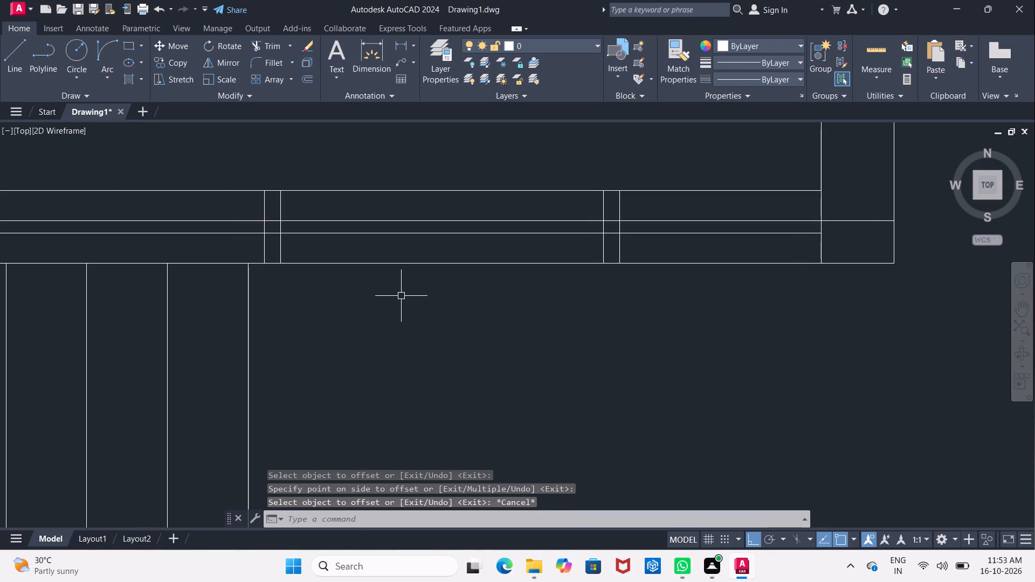
Trim the glazing lines beyond both ends of the lower-wall window, including the leftover pieces in the wall corners.
{"action": "key", "text": "t"}
{"action": "key", "text": "r"}
{"action": "left_click", "coordinate": [445, 321]}
{"action": "scroll", "coordinate": [446, 320], "scroll_direction": "down", "scroll_amount": 2}
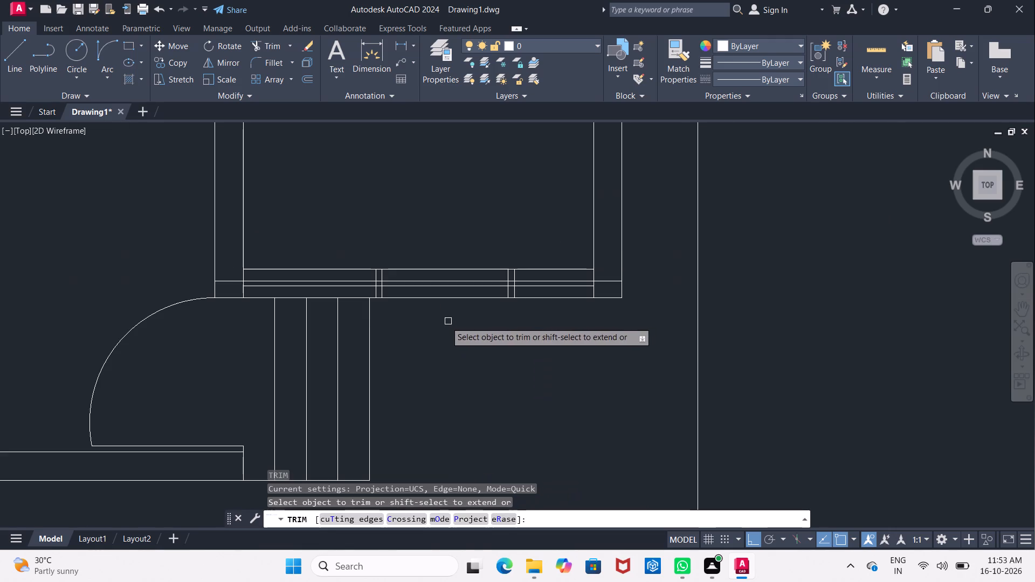
{"action": "scroll", "coordinate": [329, 296], "scroll_direction": "up", "scroll_amount": 1}
{"action": "left_click", "coordinate": [347, 272]}
{"action": "left_click", "coordinate": [347, 279]}
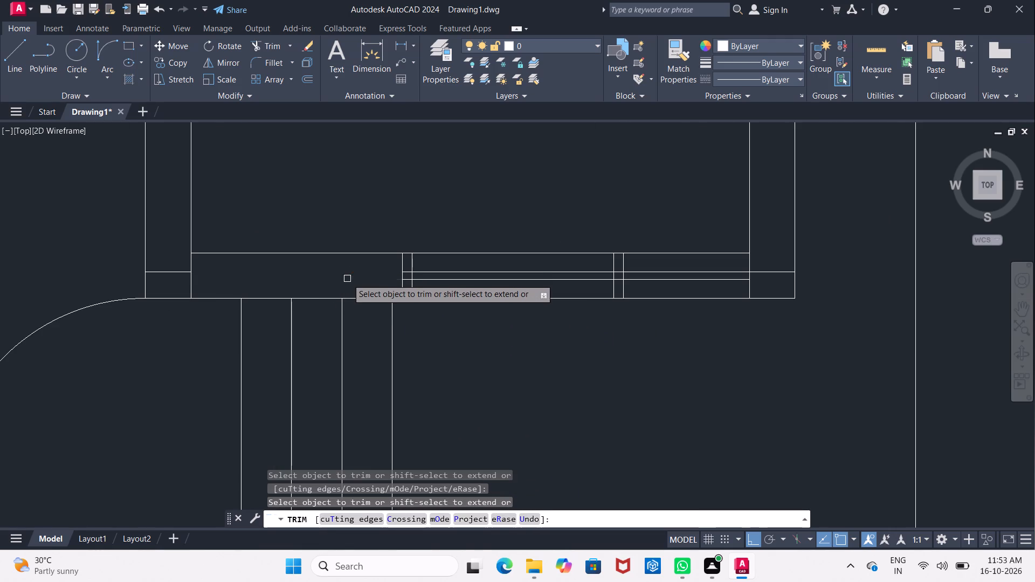
{"action": "left_click", "coordinate": [177, 270]}
{"action": "middle_click_drag", "start_coordinate": [342, 271], "coordinate": [196, 284]}
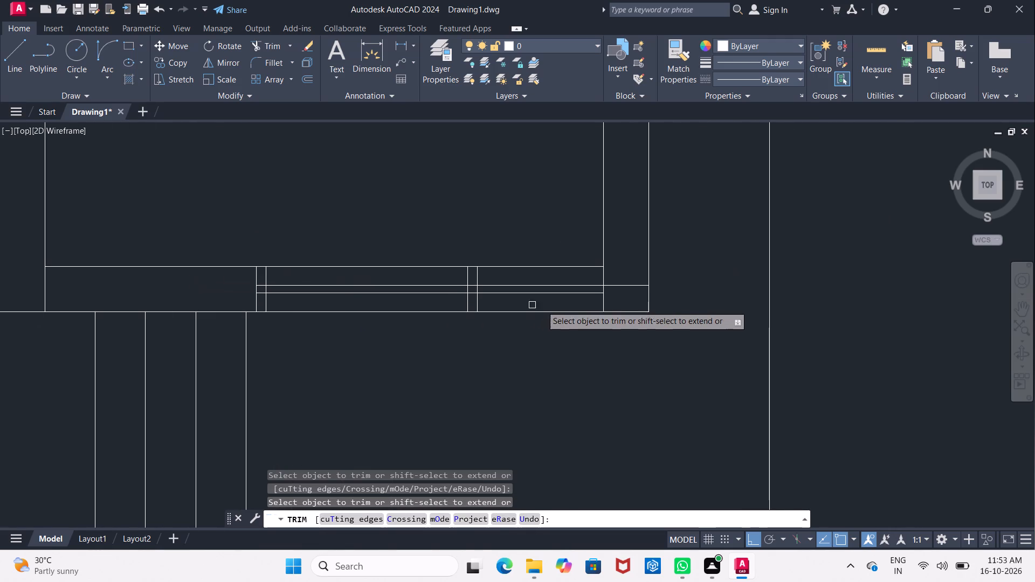
{"action": "left_click", "coordinate": [548, 283]}
{"action": "left_click", "coordinate": [537, 298]}
{"action": "left_click", "coordinate": [537, 291]}
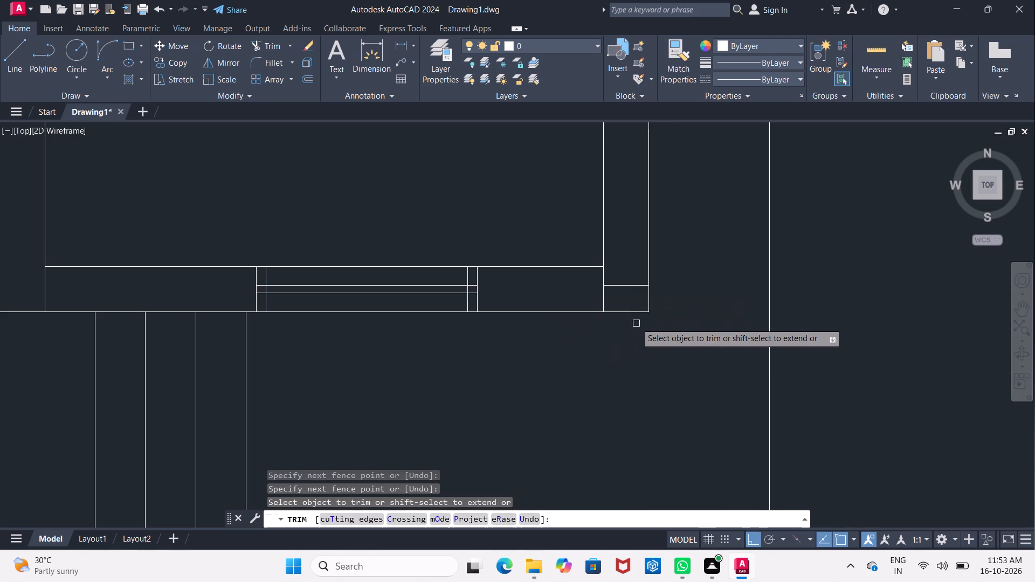
{"action": "left_click", "coordinate": [632, 288]}
Trim the two glazing lines out of the window's left and right frames, leaving them only between the frames.
{"action": "middle_click_drag", "start_coordinate": [611, 343], "coordinate": [576, 394]}
{"action": "scroll", "coordinate": [576, 394], "scroll_direction": "down", "scroll_amount": 1}
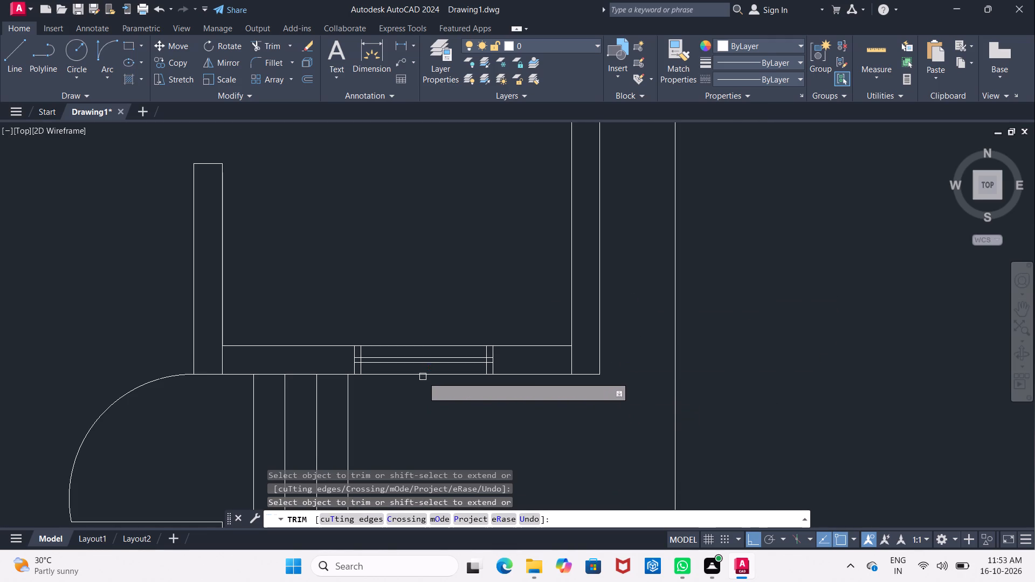
{"action": "scroll", "coordinate": [356, 356], "scroll_direction": "up", "scroll_amount": 4}
{"action": "middle_click_drag", "start_coordinate": [377, 348], "coordinate": [398, 304]}
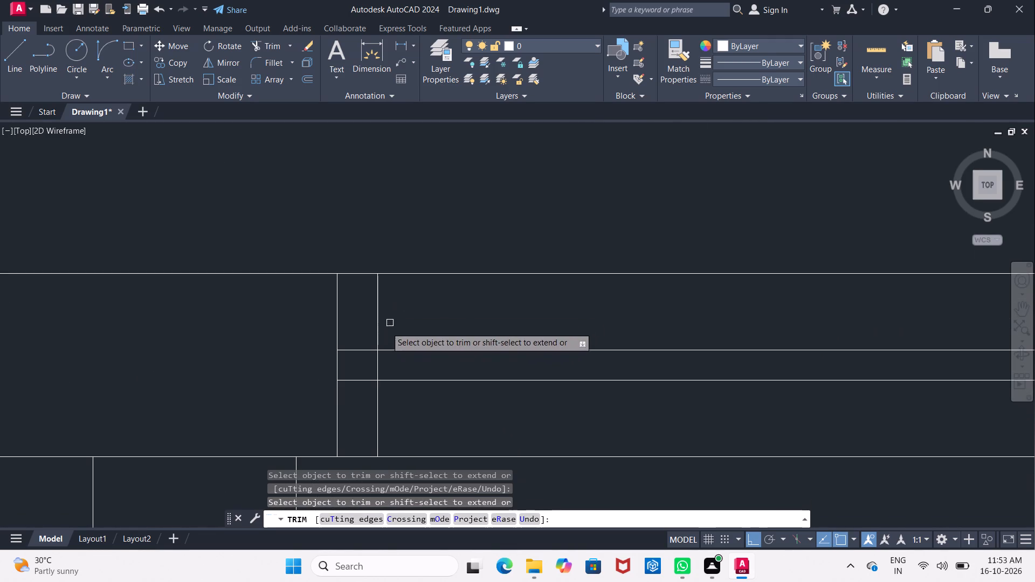
{"action": "left_click", "coordinate": [364, 348]}
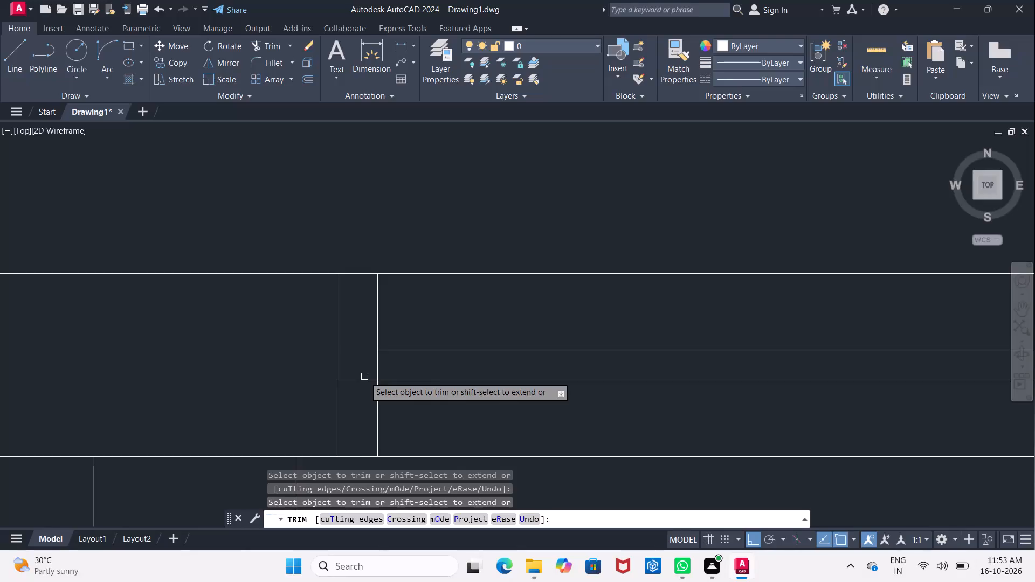
{"action": "left_click", "coordinate": [364, 381]}
{"action": "middle_click_drag", "start_coordinate": [514, 410], "coordinate": [306, 367]}
{"action": "scroll", "coordinate": [306, 367], "scroll_direction": "down", "scroll_amount": 2}
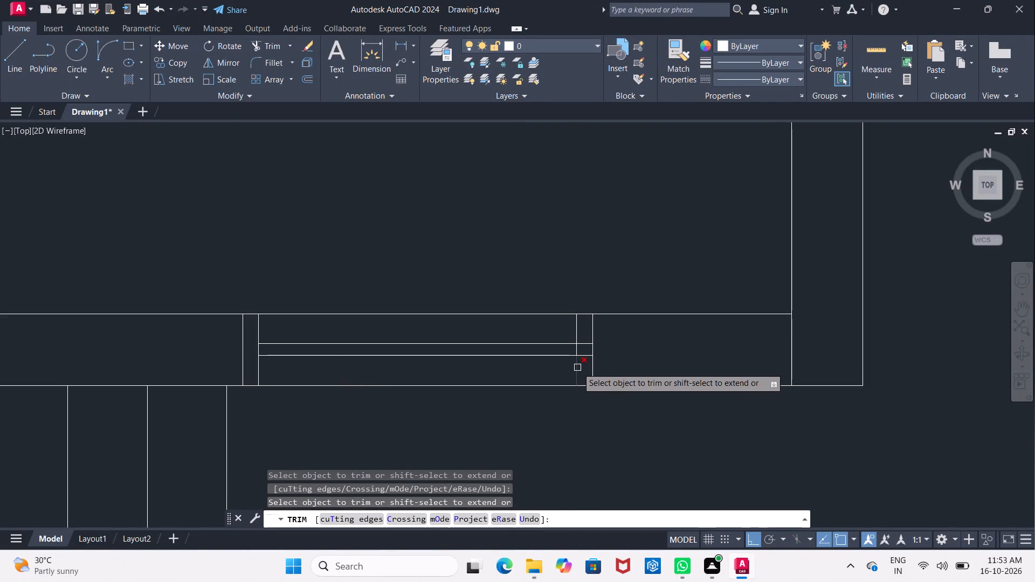
{"action": "scroll", "coordinate": [585, 357], "scroll_direction": "up", "scroll_amount": 2}
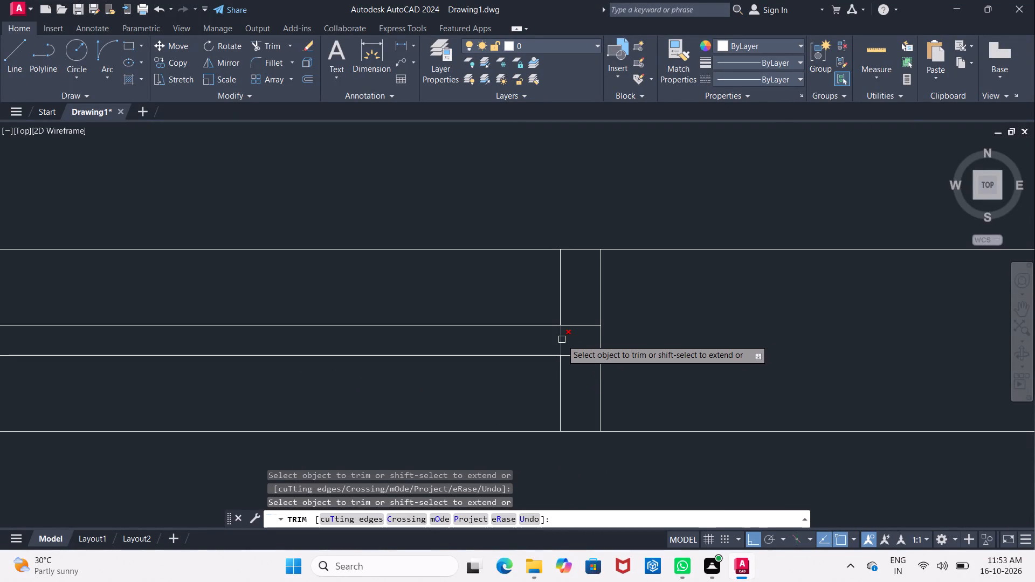
{"action": "left_click", "coordinate": [572, 325]}
{"action": "left_click", "coordinate": [579, 361]}
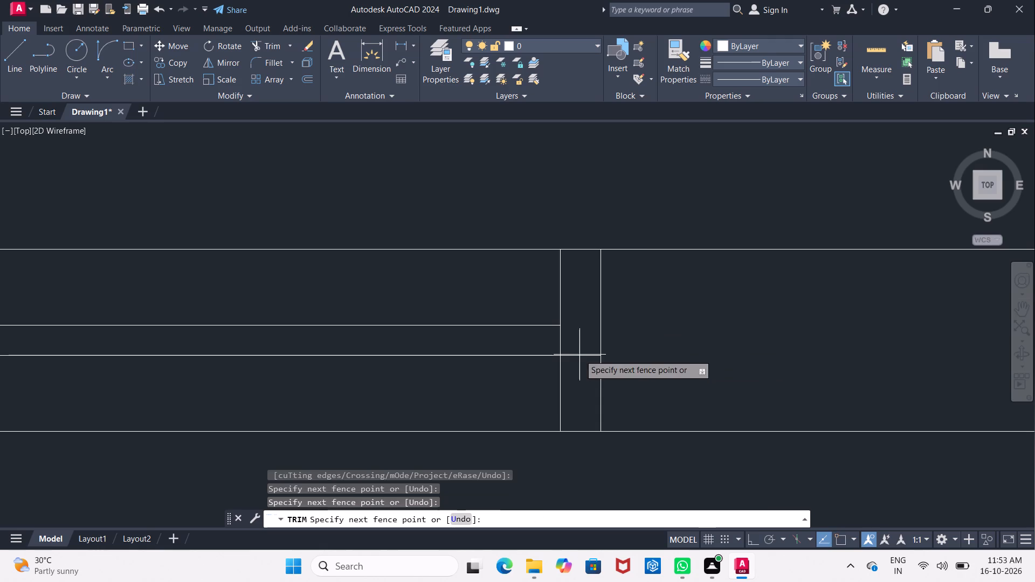
{"action": "left_click", "coordinate": [579, 354]}
Extend the horizontal line at the upper door's hinge across the upper-right room to the right wall's outer line.
{"action": "scroll", "coordinate": [579, 354], "scroll_direction": "down", "scroll_amount": 3}
{"action": "middle_click_drag", "start_coordinate": [572, 416], "coordinate": [555, 370]}
{"action": "scroll", "coordinate": [555, 370], "scroll_direction": "down", "scroll_amount": 1}
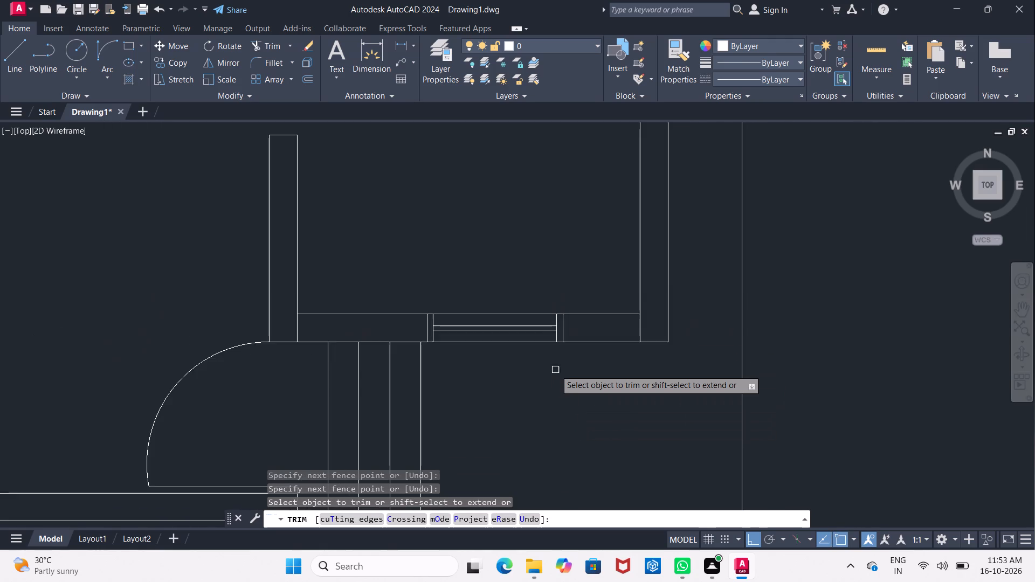
{"action": "scroll", "coordinate": [555, 370], "scroll_direction": "down", "scroll_amount": 1}
{"action": "middle_click_drag", "start_coordinate": [560, 381], "coordinate": [537, 391]}
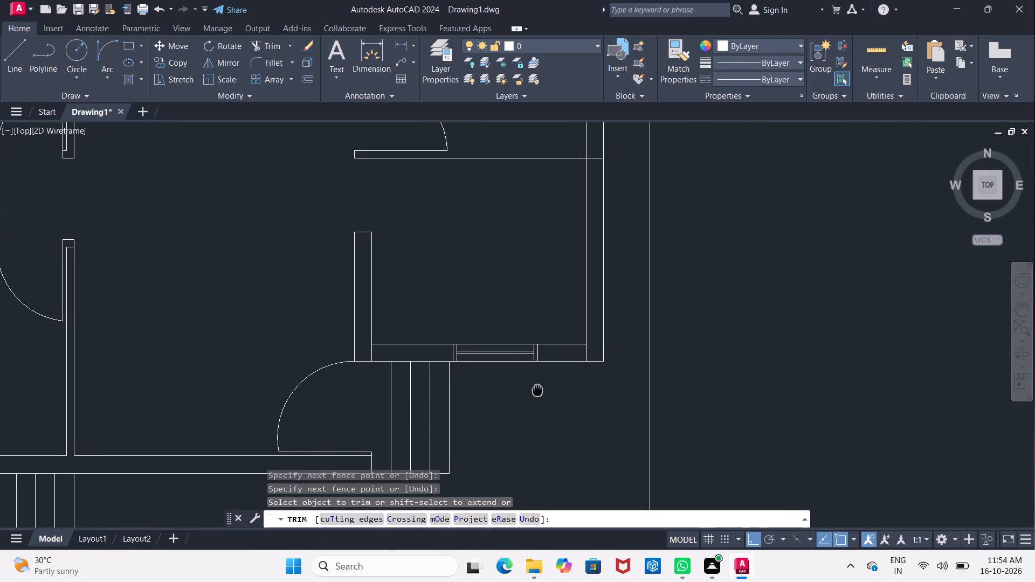
{"action": "middle_click_drag", "start_coordinate": [537, 391], "coordinate": [485, 461]}
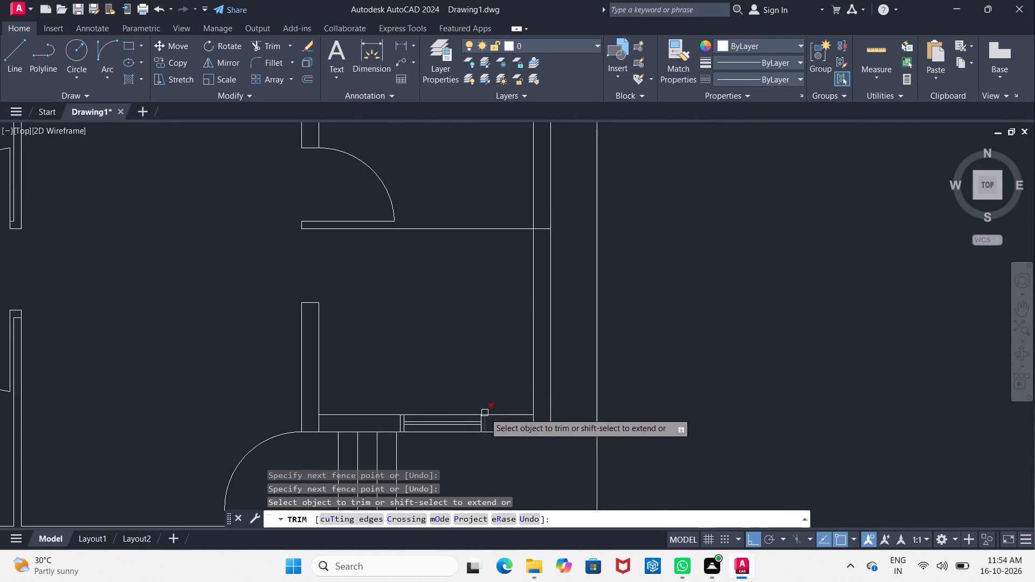
{"action": "middle_click_drag", "start_coordinate": [528, 314], "coordinate": [493, 431]}
{"action": "scroll", "coordinate": [493, 396], "scroll_direction": "down", "scroll_amount": 1}
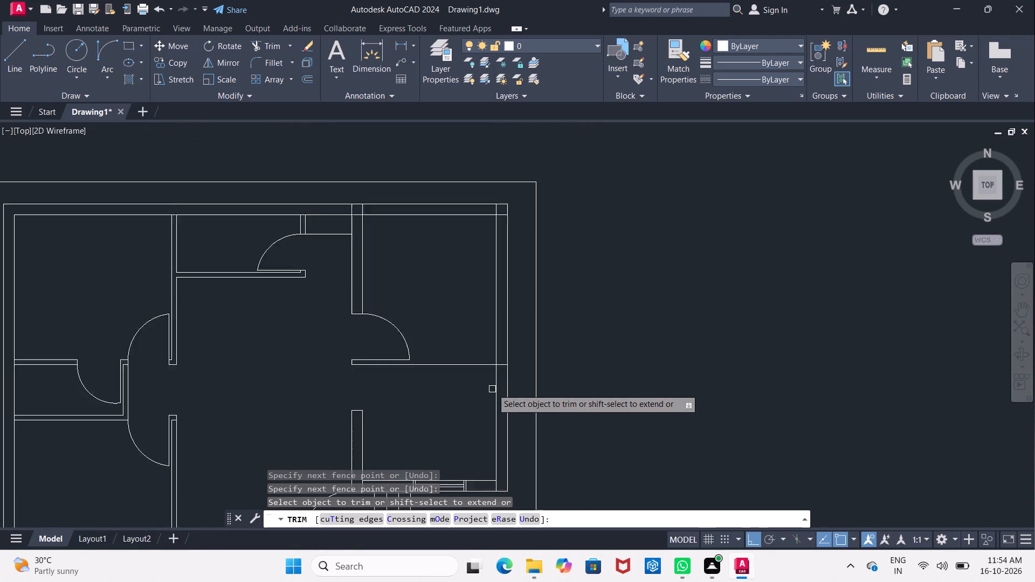
{"action": "scroll", "coordinate": [492, 388], "scroll_direction": "down", "scroll_amount": 1}
{"action": "scroll", "coordinate": [464, 332], "scroll_direction": "up", "scroll_amount": 2}
{"action": "middle_click_drag", "start_coordinate": [475, 321], "coordinate": [468, 323]}
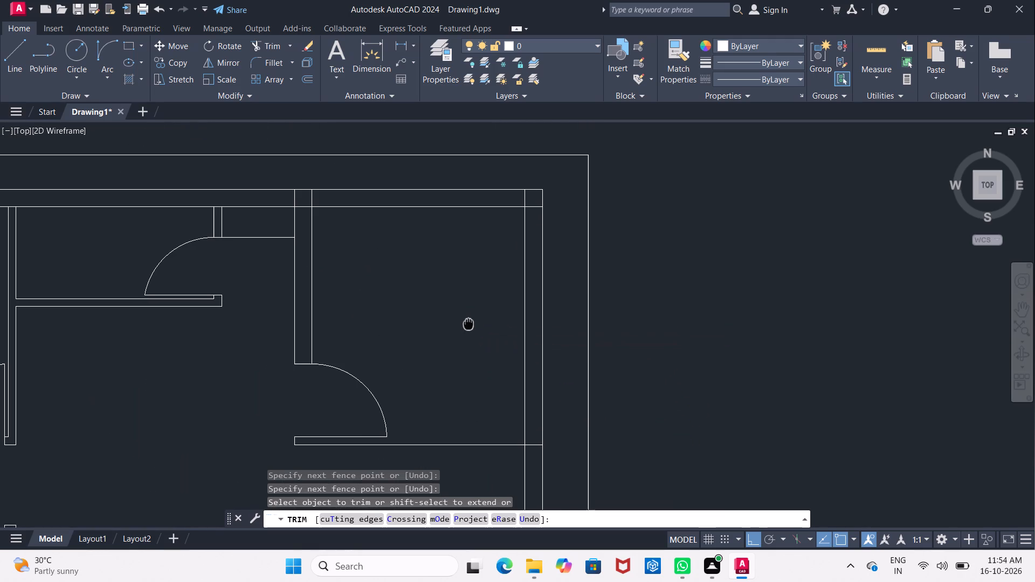
{"action": "middle_click_drag", "start_coordinate": [468, 323], "coordinate": [464, 323]}
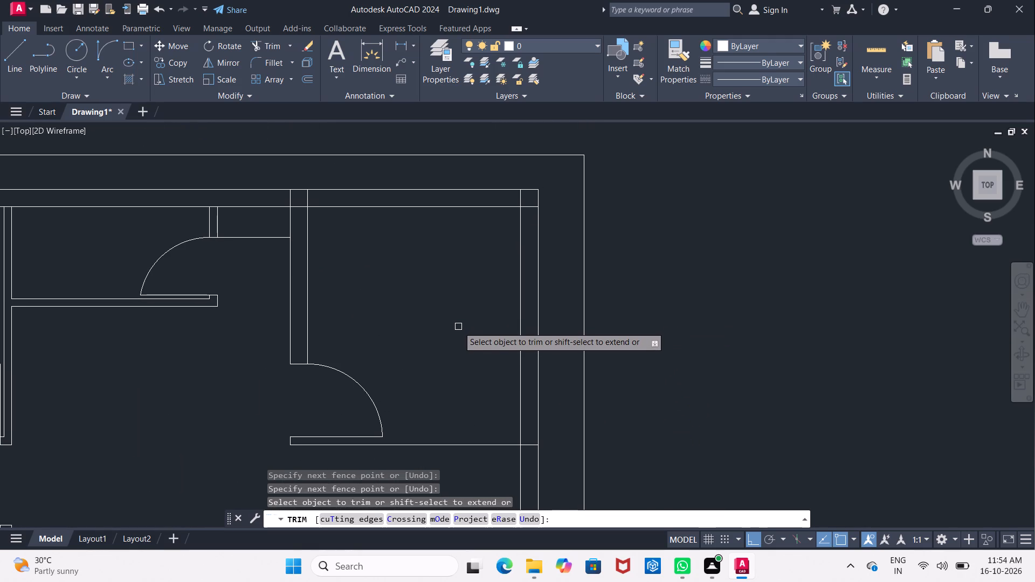
{"action": "key", "text": "Escape"}
{"action": "type", "text": "EX"}
{"action": "left_click", "coordinate": [479, 355]}
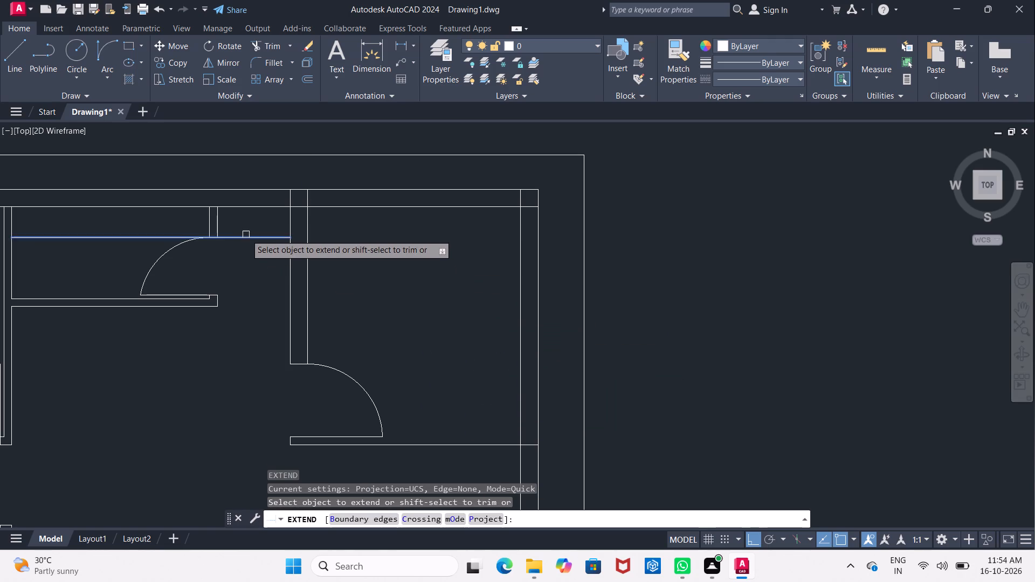
{"action": "left_click", "coordinate": [273, 237]}
{"action": "left_click", "coordinate": [281, 235]}
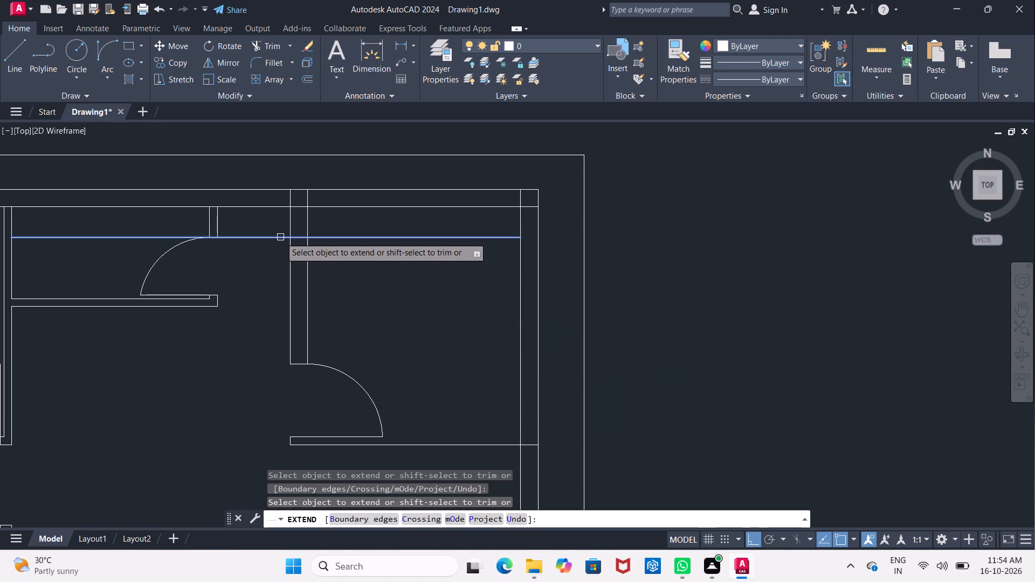
{"action": "left_click", "coordinate": [280, 237]}
{"action": "left_click", "coordinate": [280, 237]}
{"action": "left_click", "coordinate": [367, 238]}
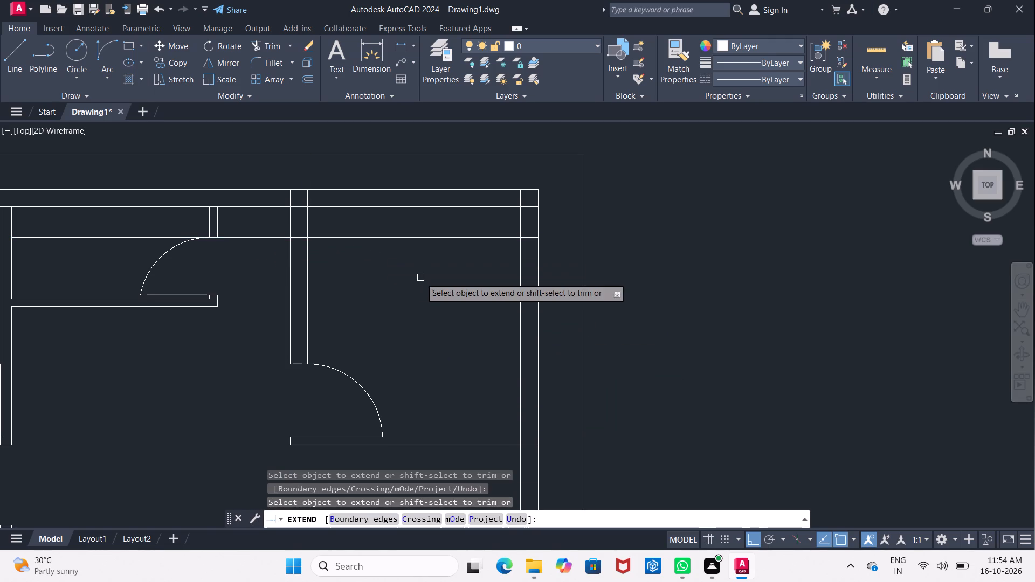
{"action": "key", "text": "Escape"}
Offset the extended horizontal line 2" downward to form the upper frame of the right-wall window.
{"action": "key", "text": "o"}
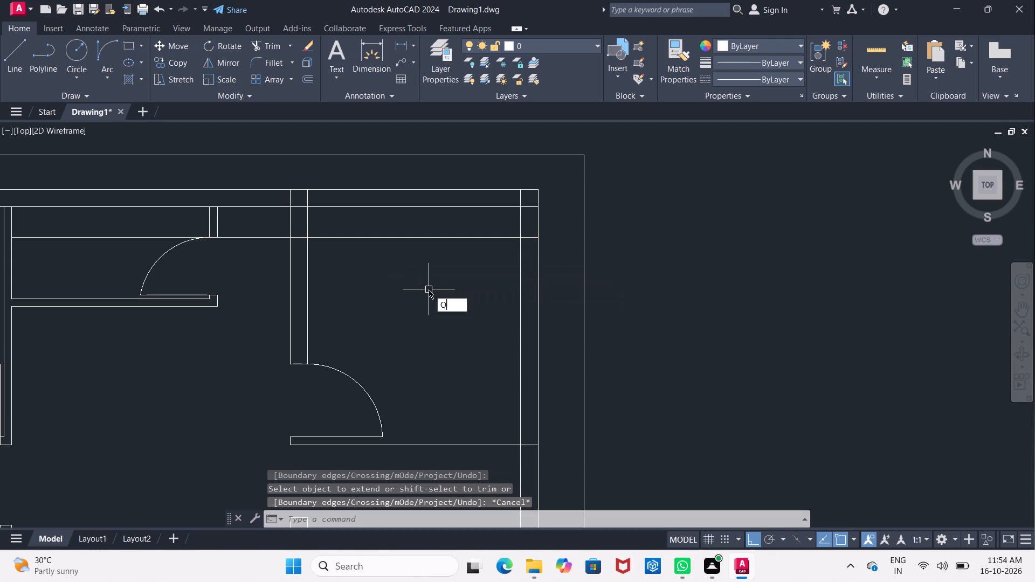
{"action": "key", "text": "Return"}
{"action": "type", "text": "2\""}
{"action": "key", "text": "Return"}
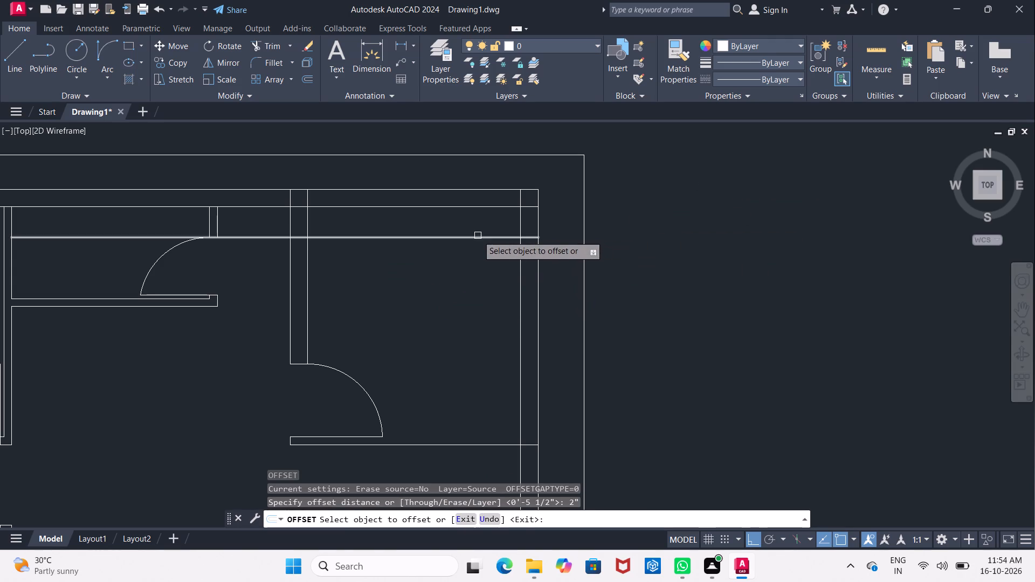
{"action": "left_click", "coordinate": [478, 235]}
{"action": "left_click", "coordinate": [481, 248]}
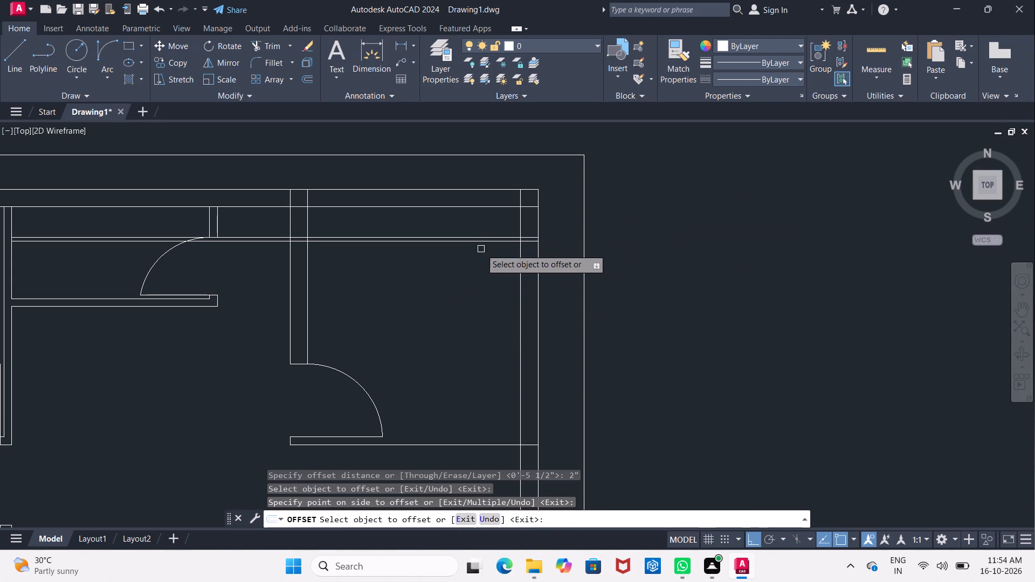
{"action": "key", "text": "o"}
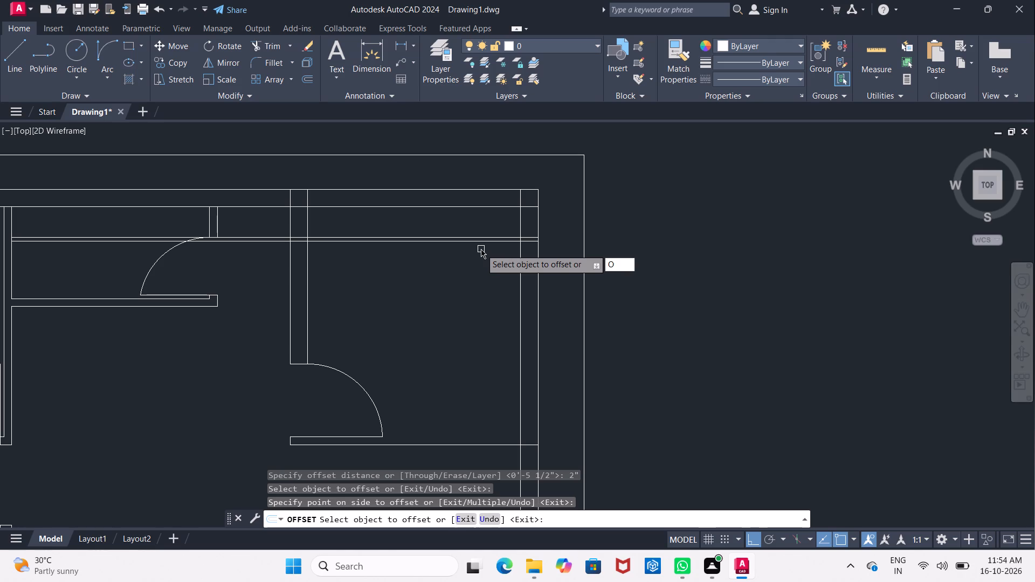
{"action": "key", "text": "BackSpace"}
{"action": "key", "text": "Return"}
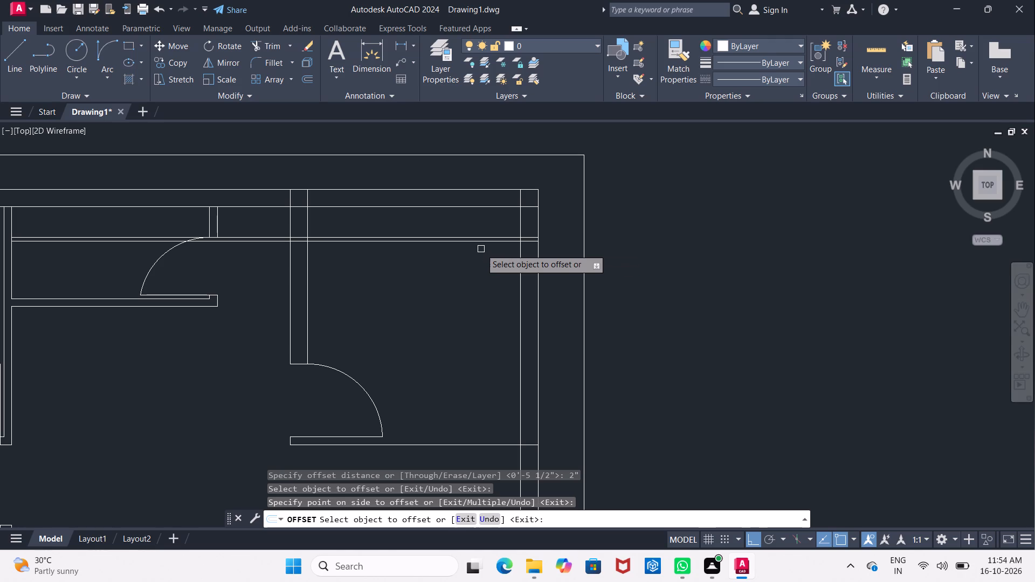
{"action": "key", "text": "Return"}
Offset the upper frame's lower line 3'6" downward to mark the window opening's length.
{"action": "key", "text": "Return"}
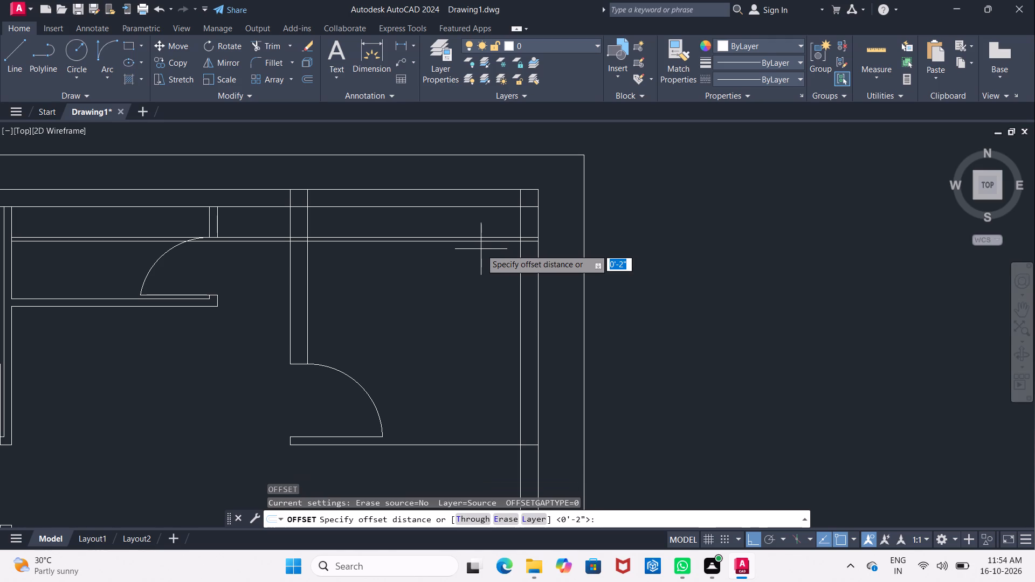
{"action": "type", "text": "3'6"}
{"action": "key", "text": "shift+quotedbl"}
{"action": "key", "text": "Return"}
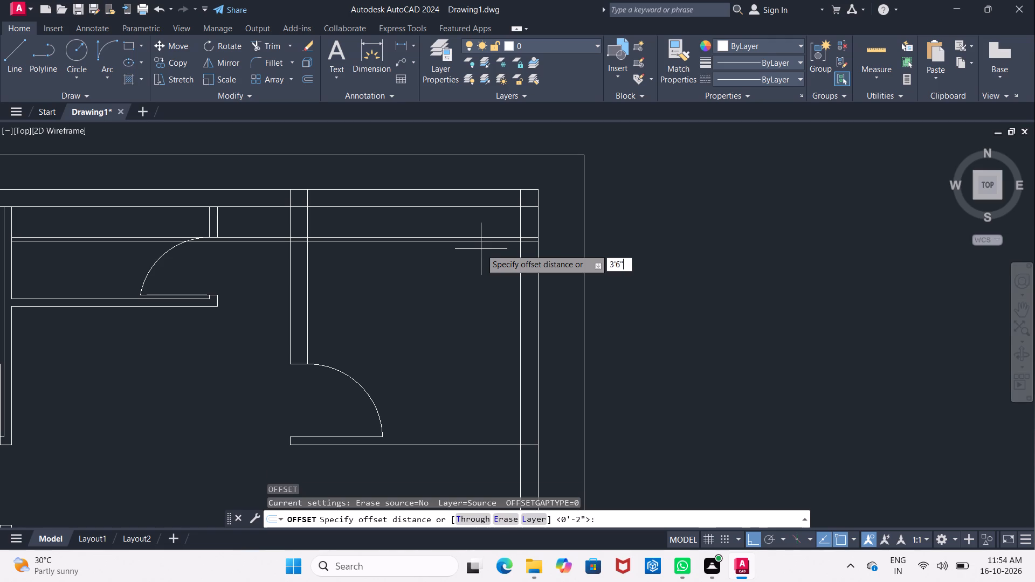
{"action": "left_click", "coordinate": [485, 242]}
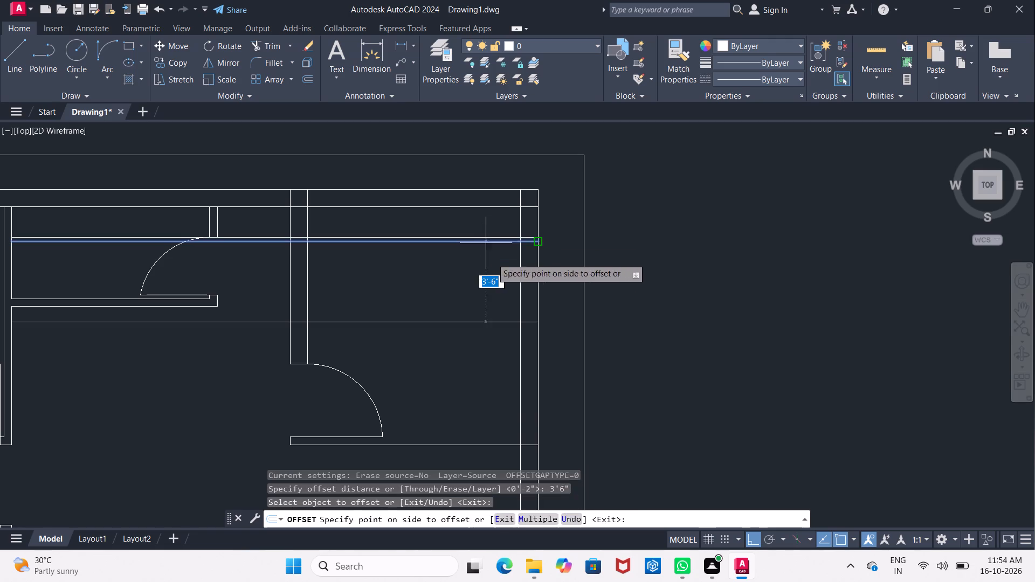
{"action": "left_click", "coordinate": [495, 335]}
{"action": "key", "text": "Return"}
Offset the opening's lower line 2" downward to form the lower frame of the right-wall window.
{"action": "key", "text": "Return"}
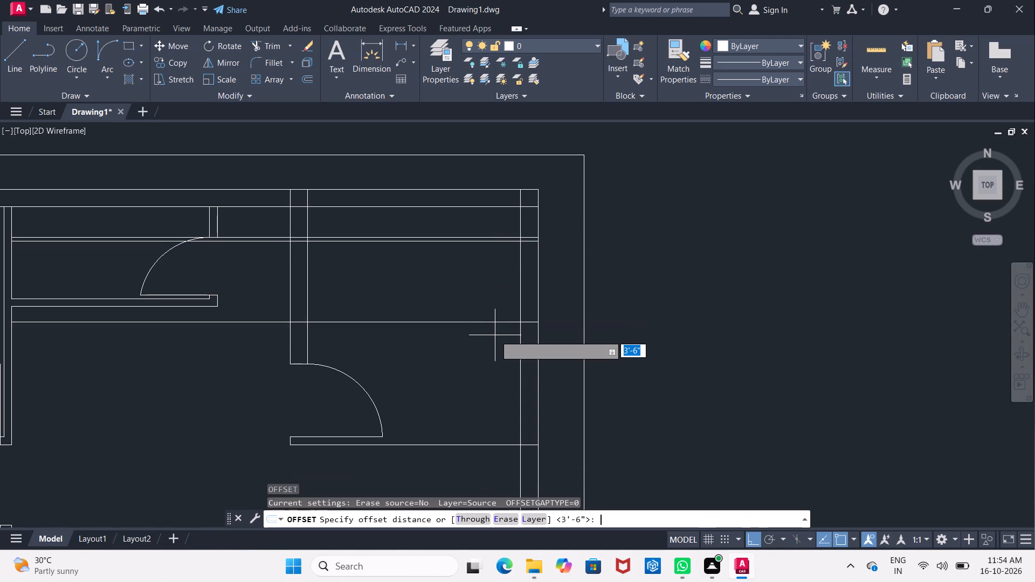
{"action": "type", "text": "2\""}
{"action": "key", "text": "Return"}
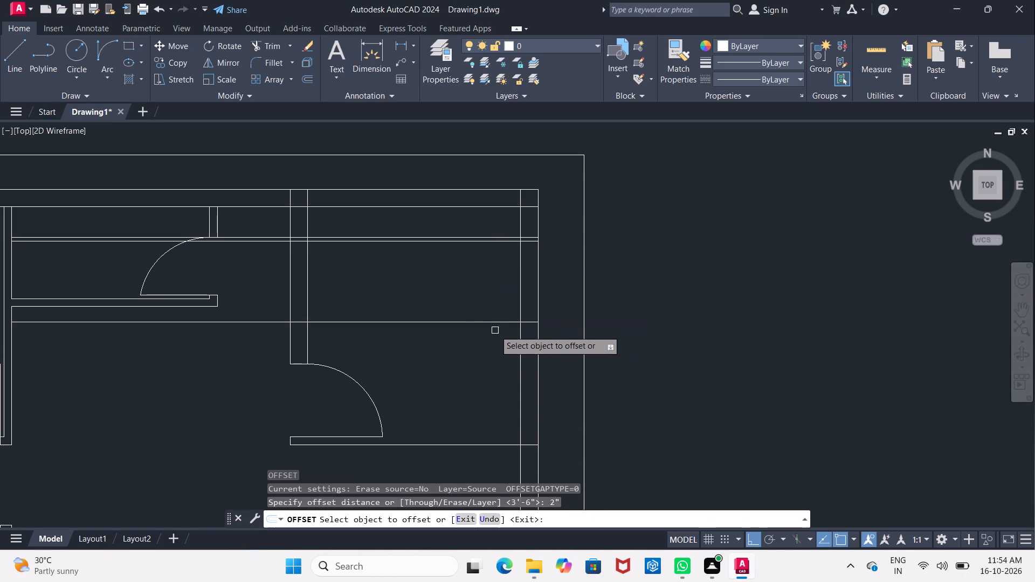
{"action": "left_click", "coordinate": [496, 320]}
{"action": "left_click", "coordinate": [508, 376]}
{"action": "key", "text": "Escape"}
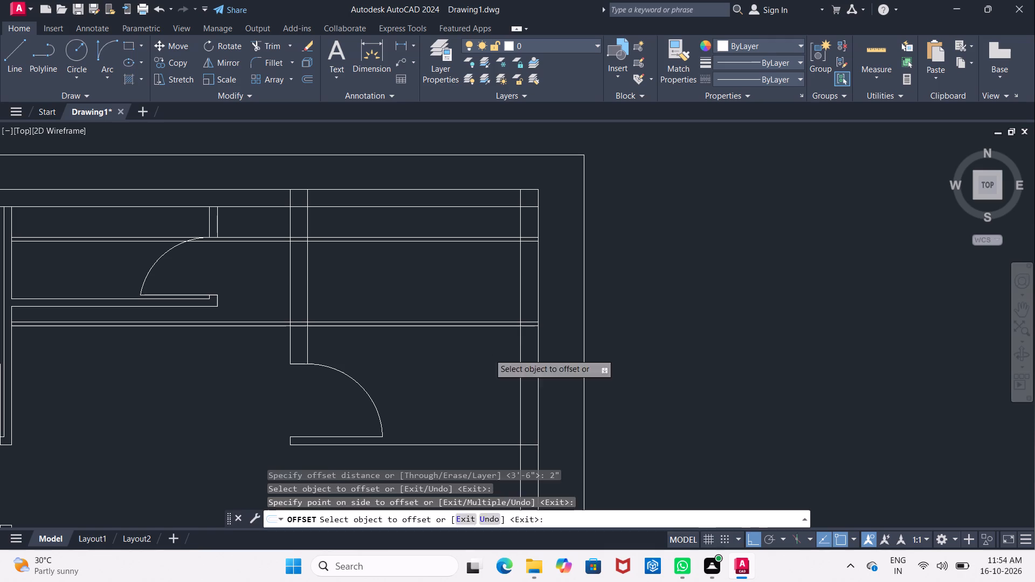
Trim the four horizontal frame lines where they cross the inside of the upper-right room.
{"action": "key", "text": "t"}
{"action": "key", "text": "r"}
{"action": "left_click", "coordinate": [509, 378]}
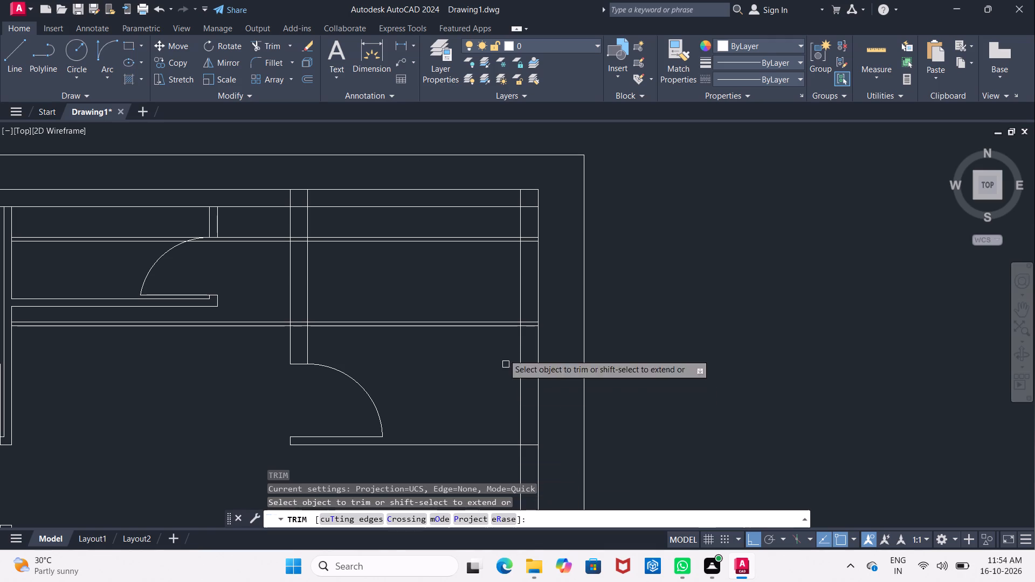
{"action": "left_click_drag", "start_coordinate": [492, 224], "coordinate": [489, 349]}
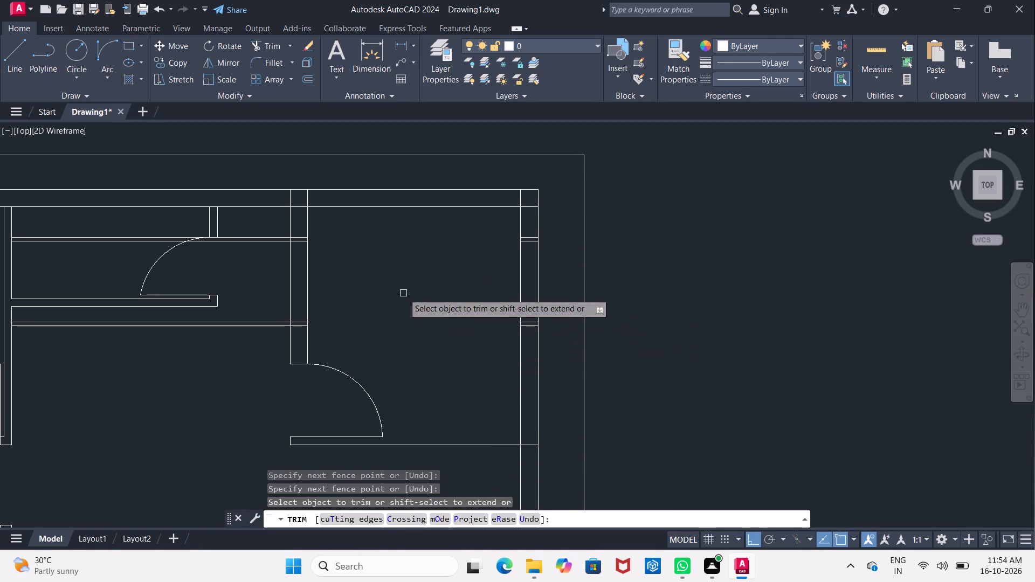
{"action": "key", "text": "Escape"}
Delete the four leftover horizontal frame lines that extend past the inner wall west of the upper-right room.
{"action": "scroll", "coordinate": [300, 247], "scroll_direction": "up", "scroll_amount": 1}
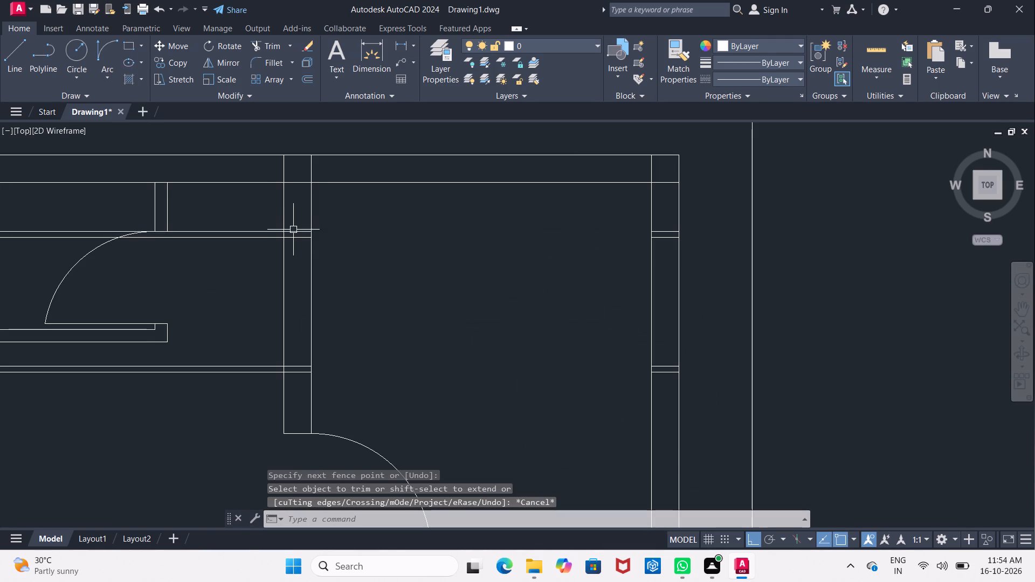
{"action": "left_click", "coordinate": [295, 232]}
{"action": "left_click", "coordinate": [295, 236]}
{"action": "left_click", "coordinate": [291, 365]}
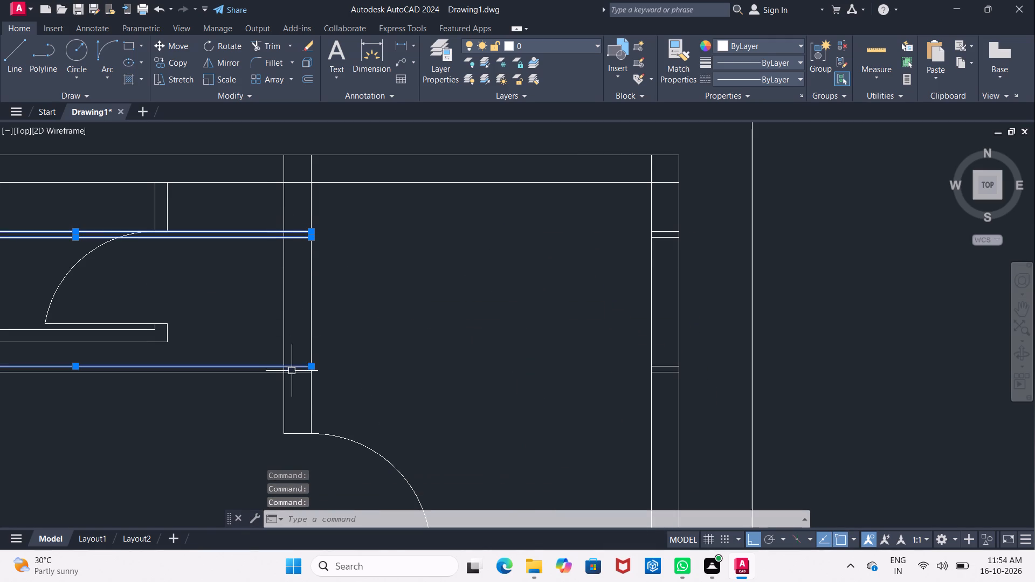
{"action": "left_click", "coordinate": [293, 376]}
{"action": "left_click", "coordinate": [293, 372]}
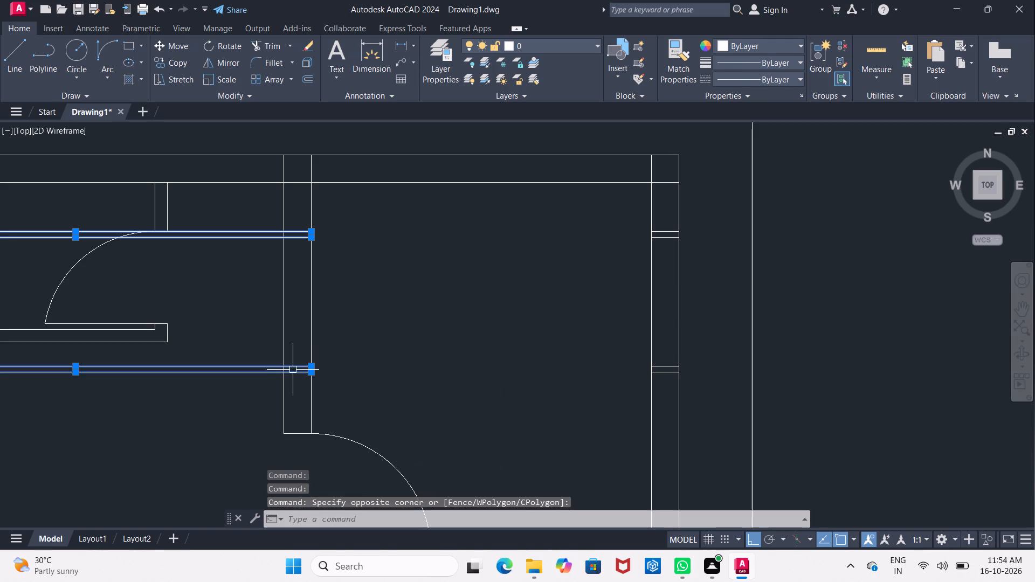
{"action": "key", "text": "Delete"}
Offset both faces of the right wall 2.25" inward to form the window's two glazing lines.
{"action": "middle_click_drag", "start_coordinate": [604, 364], "coordinate": [499, 329]}
{"action": "scroll", "coordinate": [585, 271], "scroll_direction": "up", "scroll_amount": 1}
{"action": "middle_click_drag", "start_coordinate": [583, 271], "coordinate": [553, 292]}
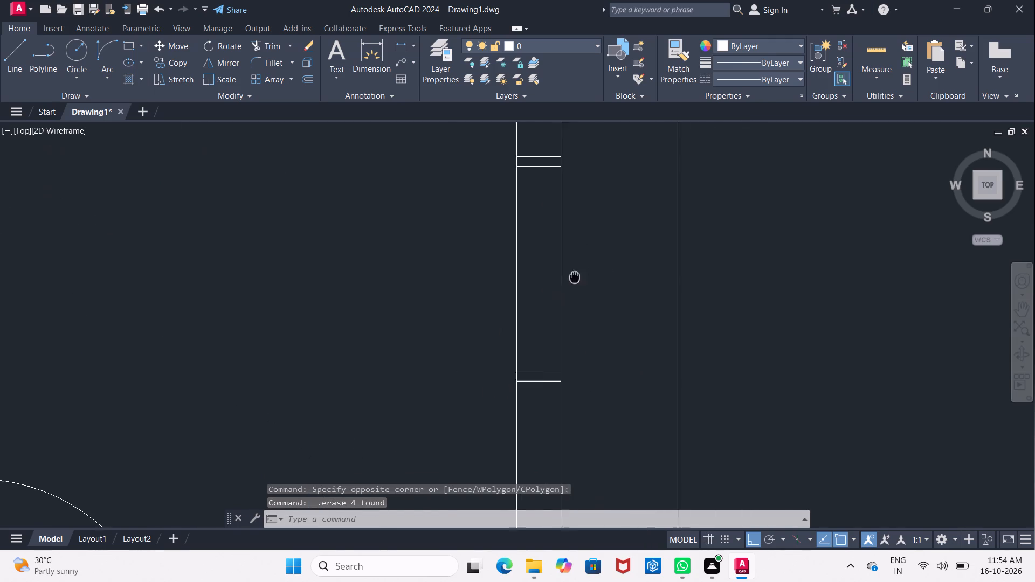
{"action": "middle_click_drag", "start_coordinate": [553, 292], "coordinate": [519, 304]}
{"action": "key", "text": "o"}
{"action": "key", "text": "Return"}
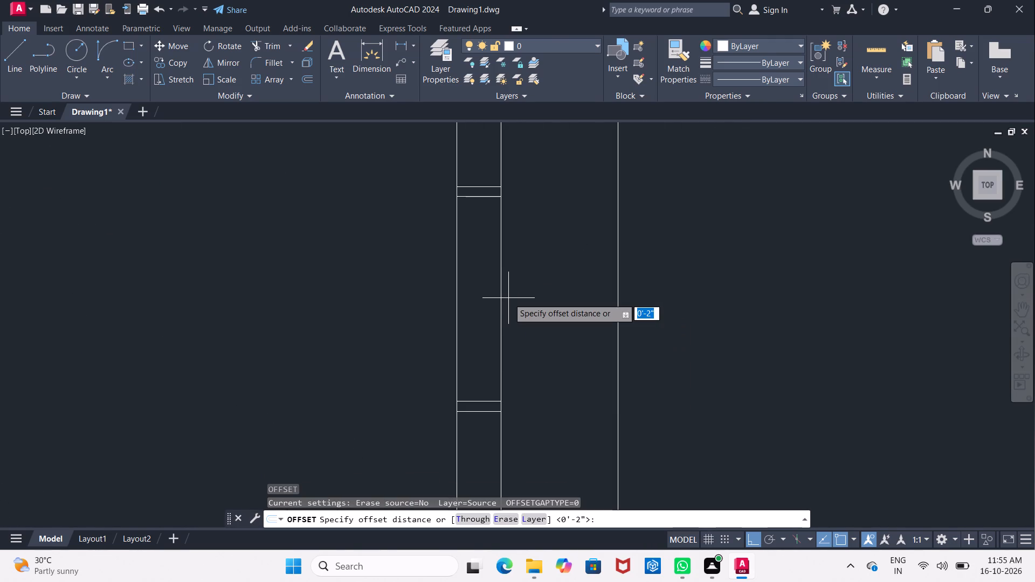
{"action": "key", "text": "2"}
{"action": "key", "text": "period"}
{"action": "type", "text": "25"}
{"action": "key", "text": "shift+quotedbl"}
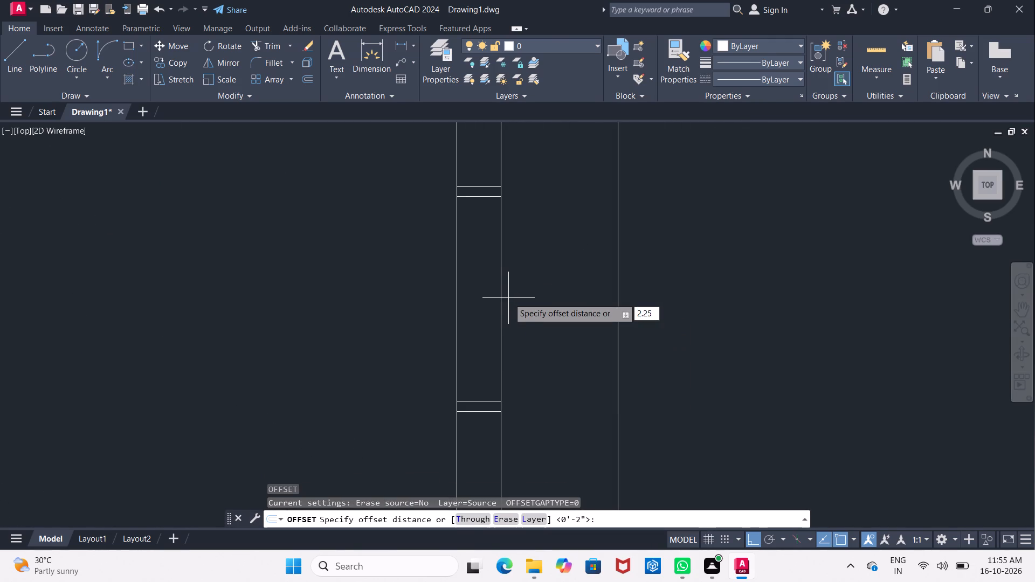
{"action": "key", "text": "Return"}
{"action": "left_click", "coordinate": [458, 313]}
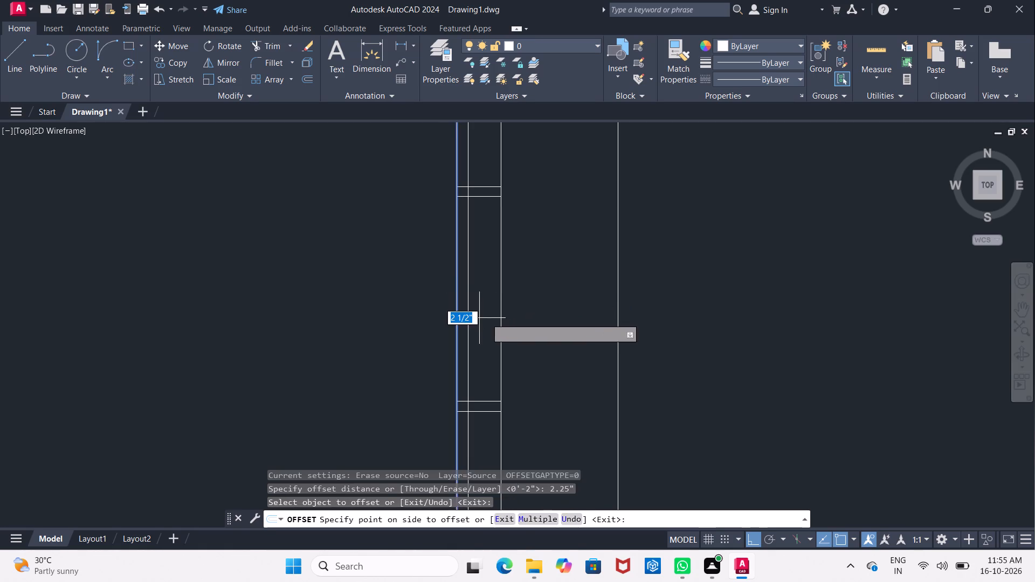
{"action": "left_click", "coordinate": [486, 318]}
{"action": "left_click", "coordinate": [499, 320]}
{"action": "left_click", "coordinate": [461, 315]}
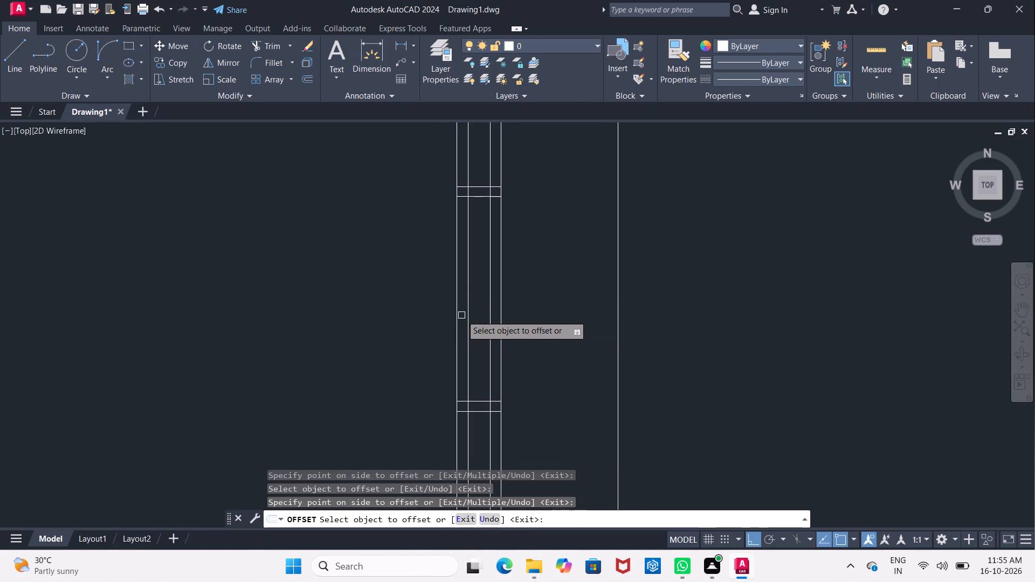
Examine the finished window in the lower wall and compare its glazing lines with the new right-wall window.
{"action": "scroll", "coordinate": [489, 317], "scroll_direction": "down", "scroll_amount": 3}
{"action": "middle_click_drag", "start_coordinate": [498, 316], "coordinate": [528, 210]}
{"action": "scroll", "coordinate": [507, 275], "scroll_direction": "down", "scroll_amount": 1}
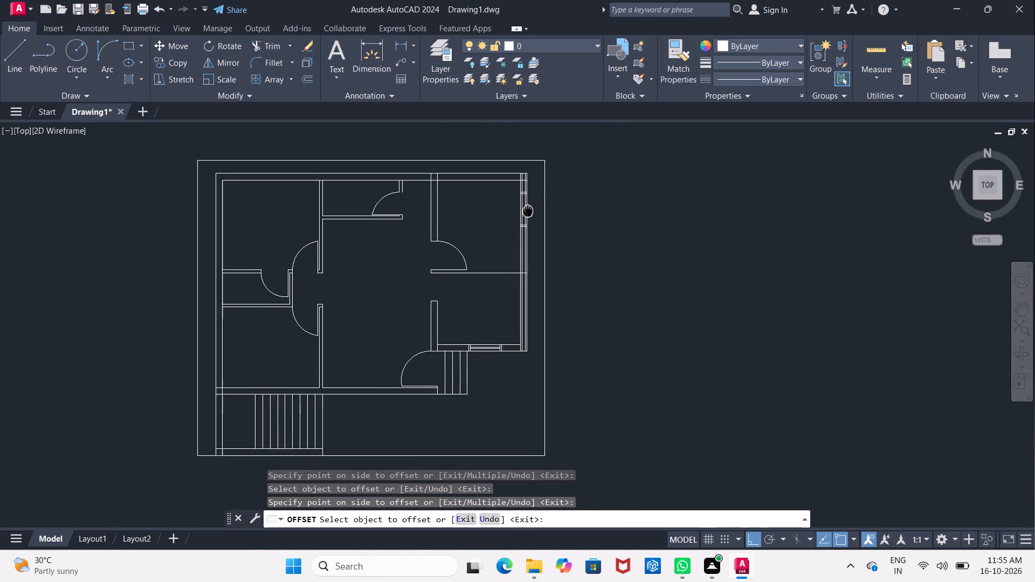
{"action": "middle_click_drag", "start_coordinate": [528, 210], "coordinate": [534, 204]}
{"action": "scroll", "coordinate": [516, 253], "scroll_direction": "up", "scroll_amount": 1}
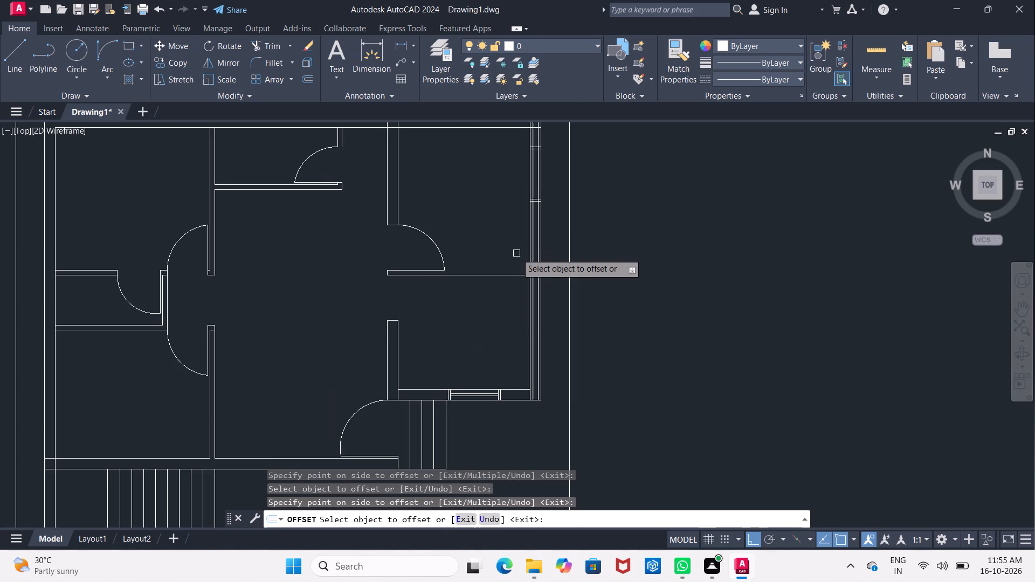
{"action": "scroll", "coordinate": [516, 253], "scroll_direction": "up", "scroll_amount": 1}
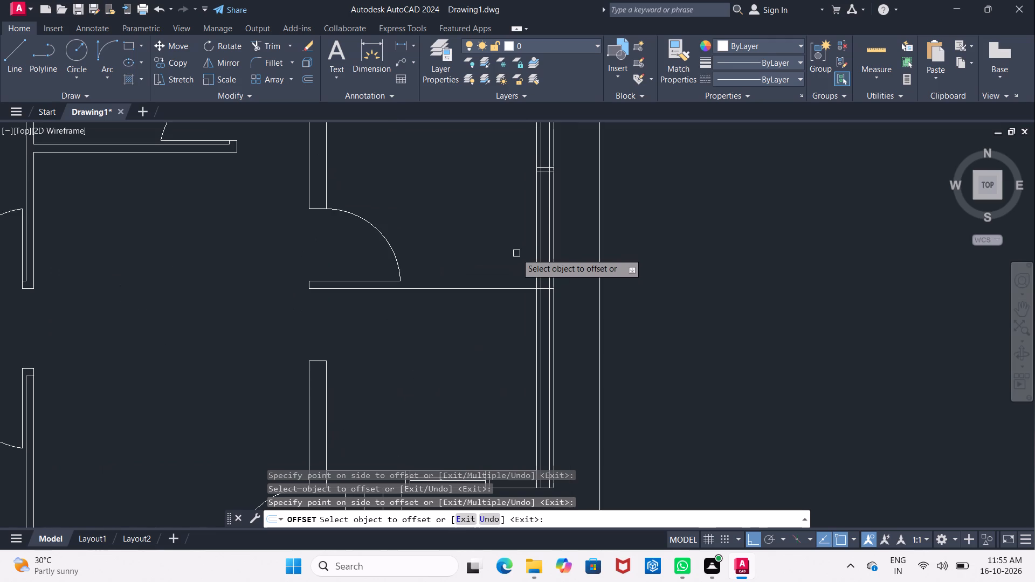
{"action": "middle_click_drag", "start_coordinate": [516, 253], "coordinate": [481, 244]}
{"action": "scroll", "coordinate": [551, 168], "scroll_direction": "down", "scroll_amount": 1}
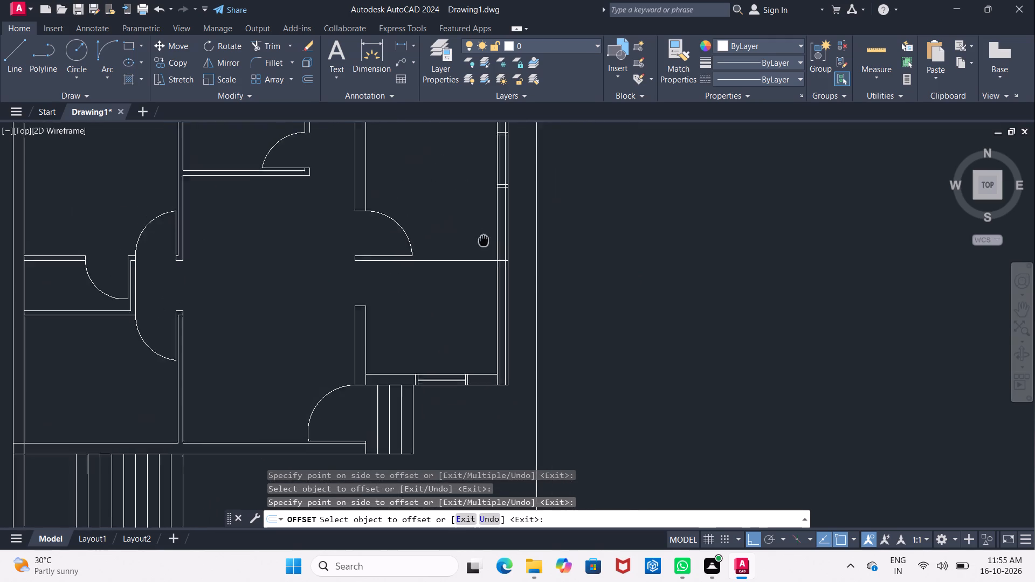
{"action": "middle_click_drag", "start_coordinate": [481, 244], "coordinate": [477, 250]}
{"action": "scroll", "coordinate": [477, 250], "scroll_direction": "up", "scroll_amount": 2}
{"action": "middle_click_drag", "start_coordinate": [477, 250], "coordinate": [344, 436]}
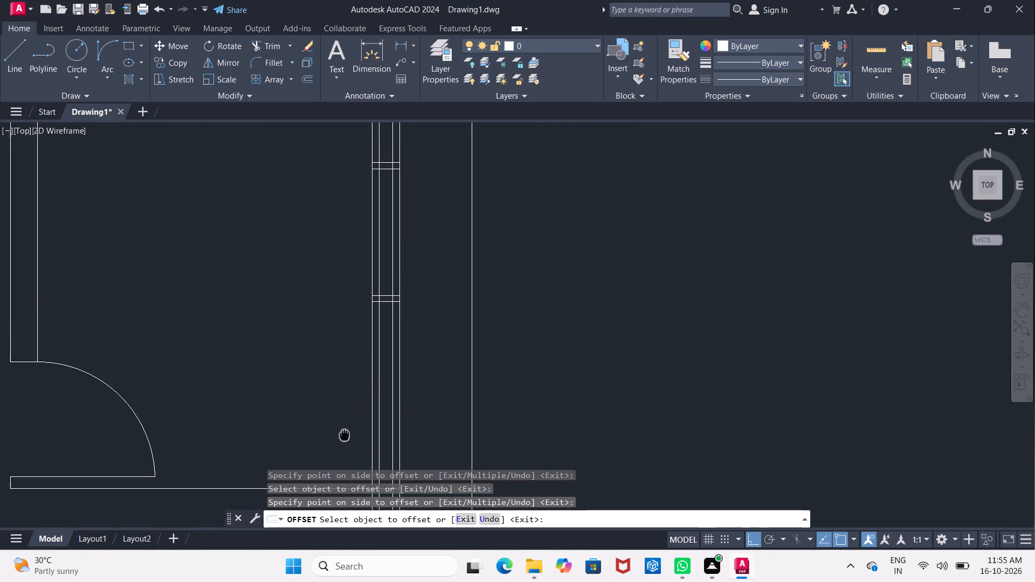
{"action": "middle_click_drag", "start_coordinate": [344, 436], "coordinate": [344, 437]}
{"action": "key", "text": "Escape"}
{"action": "key", "text": "Escape"}
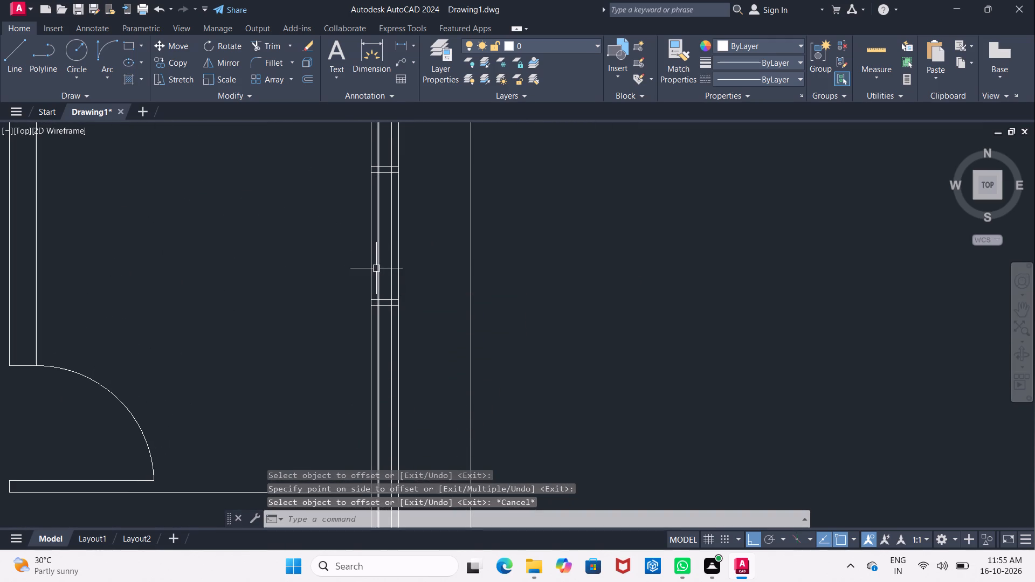
{"action": "middle_click_drag", "start_coordinate": [420, 276], "coordinate": [637, 29]}
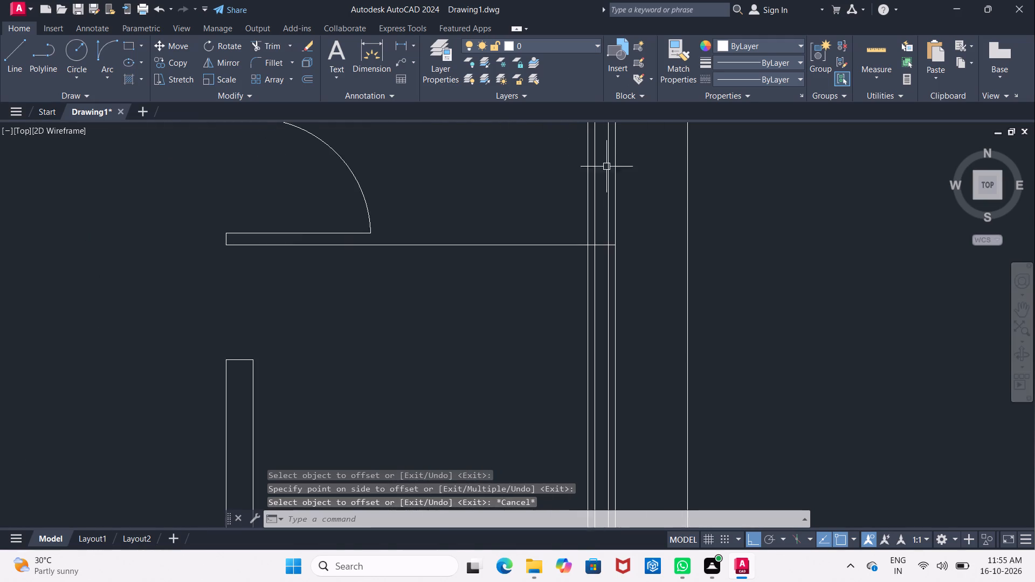
{"action": "scroll", "coordinate": [598, 192], "scroll_direction": "down", "scroll_amount": 4}
{"action": "scroll", "coordinate": [563, 273], "scroll_direction": "up", "scroll_amount": 5}
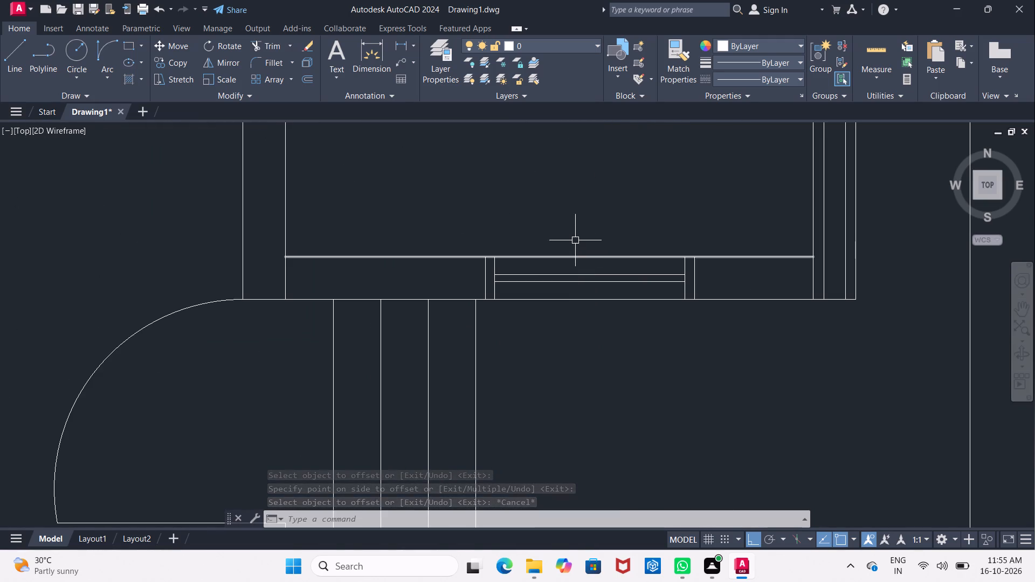
{"action": "scroll", "coordinate": [582, 236], "scroll_direction": "down", "scroll_amount": 5}
{"action": "middle_click_drag", "start_coordinate": [592, 220], "coordinate": [549, 317]}
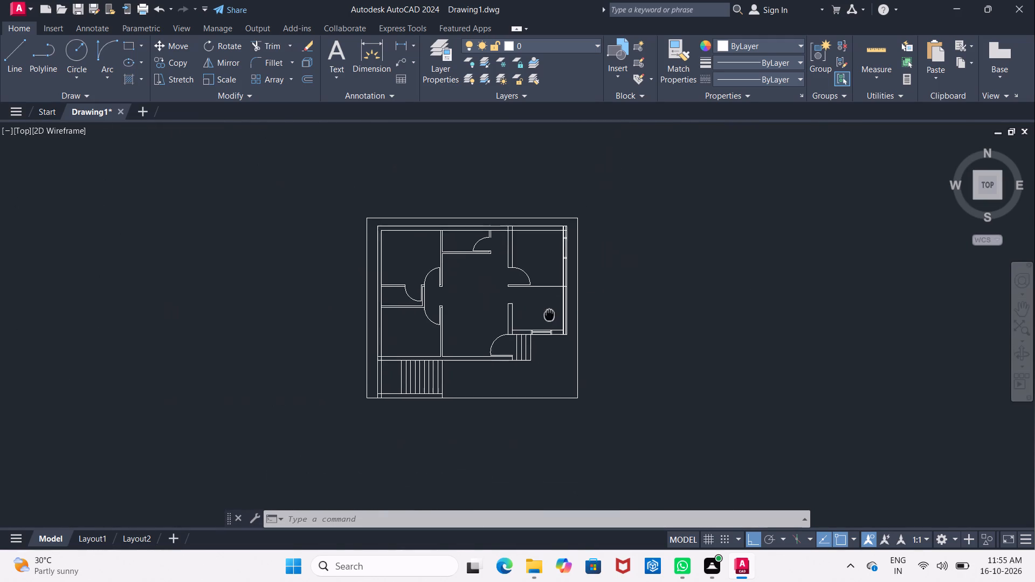
{"action": "middle_click_drag", "start_coordinate": [549, 317], "coordinate": [547, 318]}
{"action": "scroll", "coordinate": [561, 277], "scroll_direction": "up", "scroll_amount": 4}
{"action": "middle_click_drag", "start_coordinate": [558, 226], "coordinate": [513, 328]}
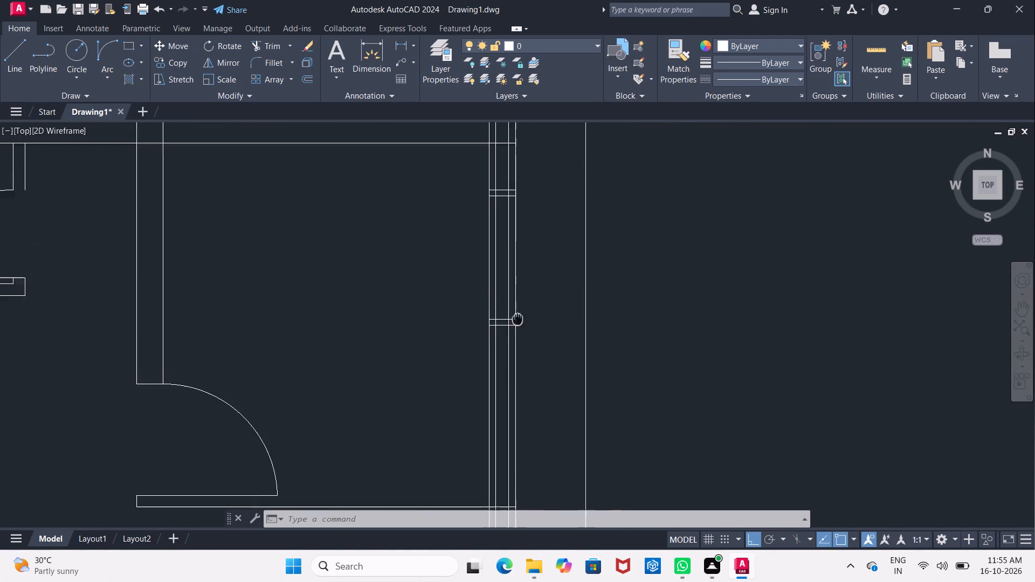
{"action": "middle_click_drag", "start_coordinate": [513, 328], "coordinate": [512, 330]}
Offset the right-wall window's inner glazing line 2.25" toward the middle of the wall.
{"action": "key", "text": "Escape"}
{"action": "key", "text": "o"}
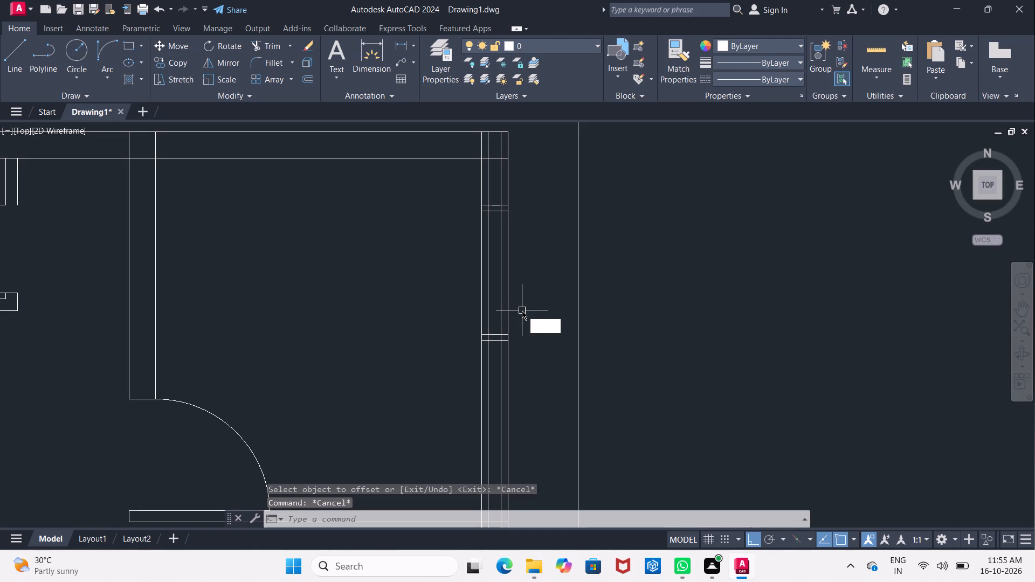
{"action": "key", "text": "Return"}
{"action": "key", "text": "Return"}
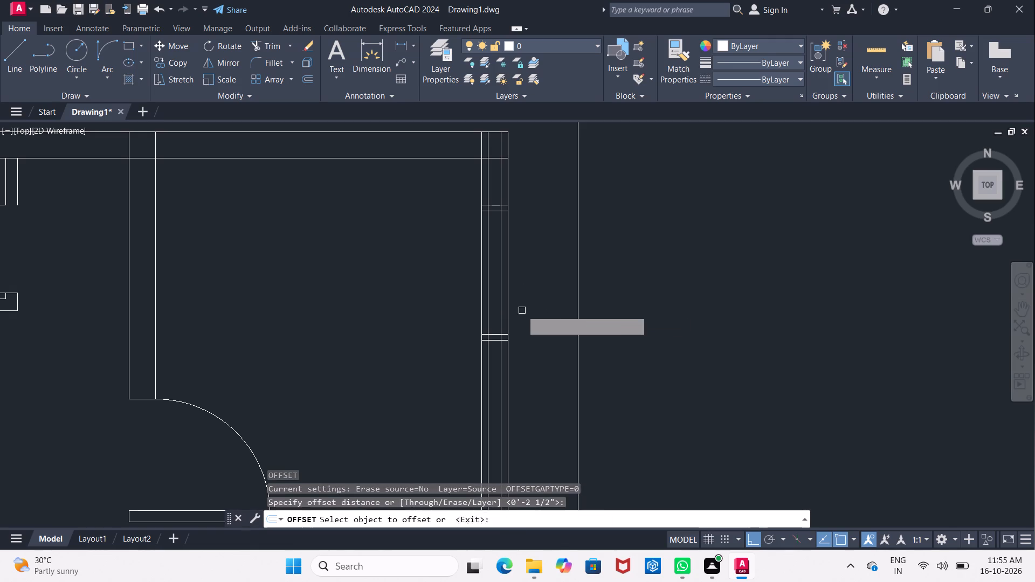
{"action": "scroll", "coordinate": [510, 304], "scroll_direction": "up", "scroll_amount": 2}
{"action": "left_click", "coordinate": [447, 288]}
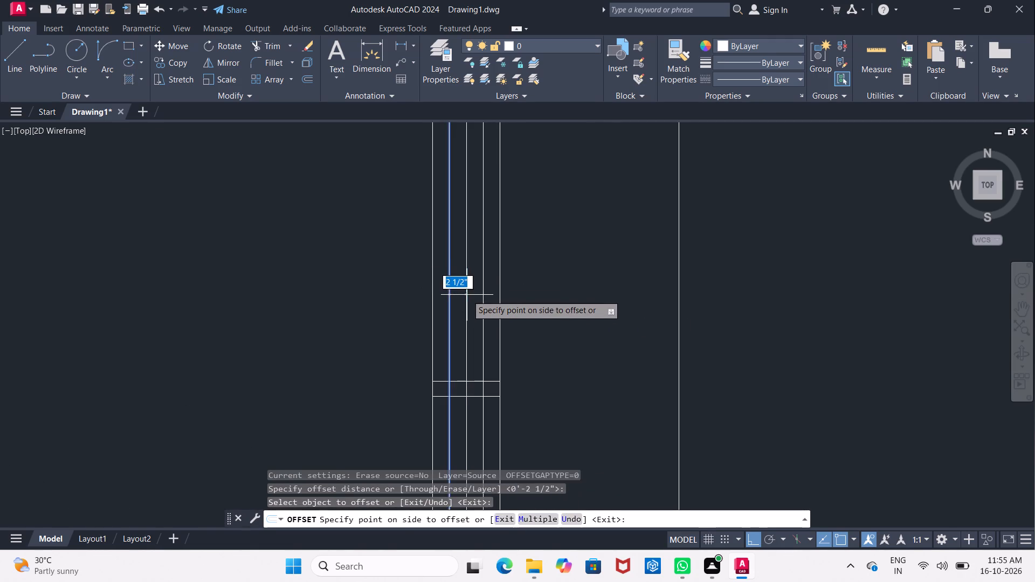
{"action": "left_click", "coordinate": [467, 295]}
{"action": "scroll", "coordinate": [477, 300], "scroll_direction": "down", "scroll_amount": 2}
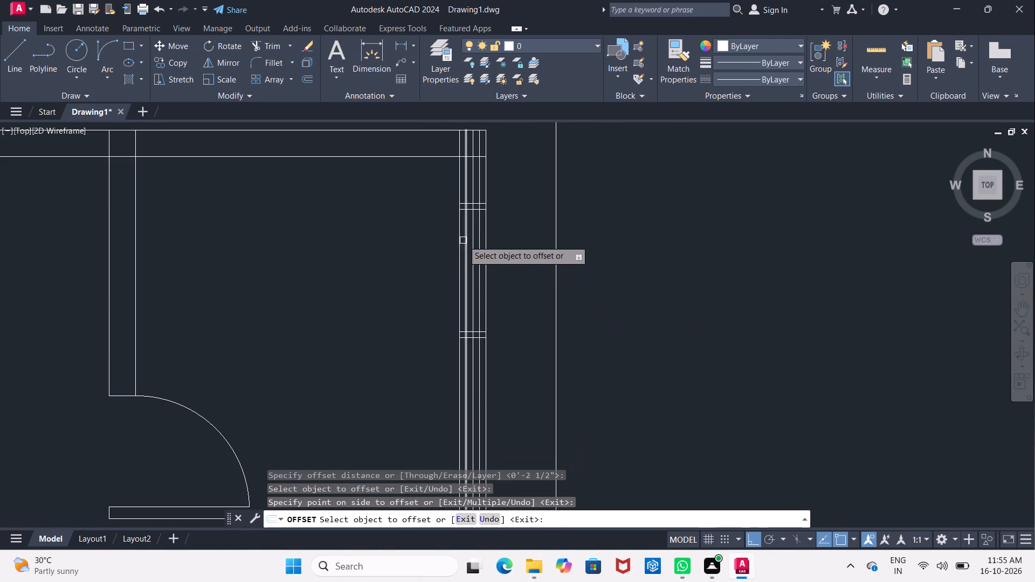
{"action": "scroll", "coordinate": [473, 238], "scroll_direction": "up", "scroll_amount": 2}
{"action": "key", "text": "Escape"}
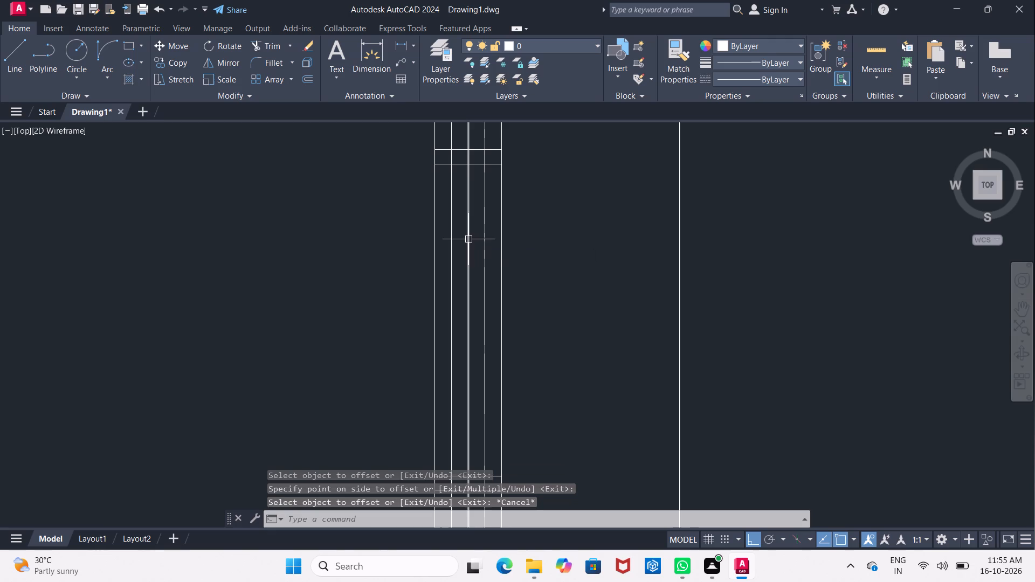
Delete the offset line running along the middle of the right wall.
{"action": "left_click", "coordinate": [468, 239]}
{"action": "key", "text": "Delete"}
Trim the two glazing lines above and within the upper frame of the right-wall window.
{"action": "scroll", "coordinate": [468, 239], "scroll_direction": "down", "scroll_amount": 2}
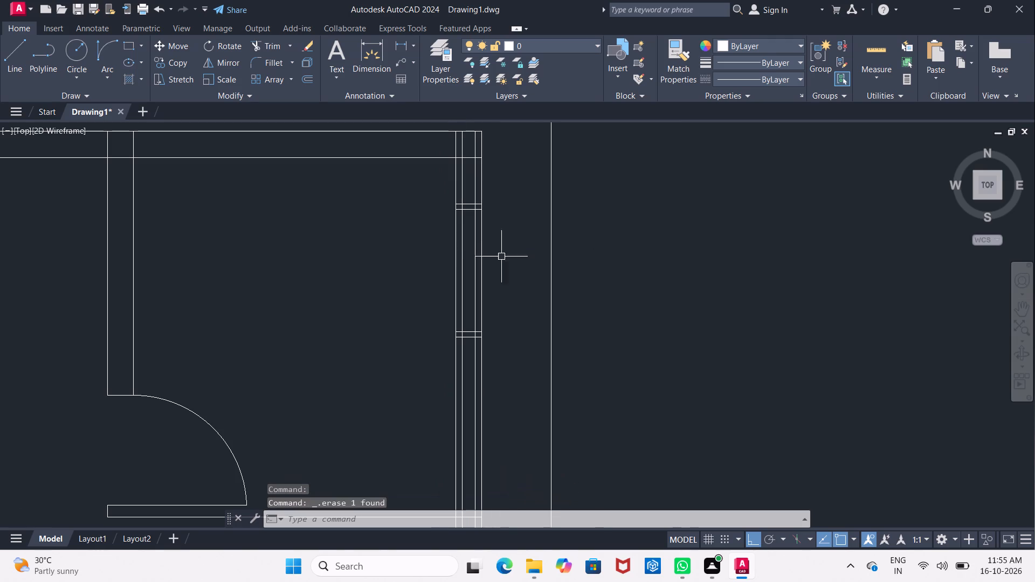
{"action": "type", "text": "TR"}
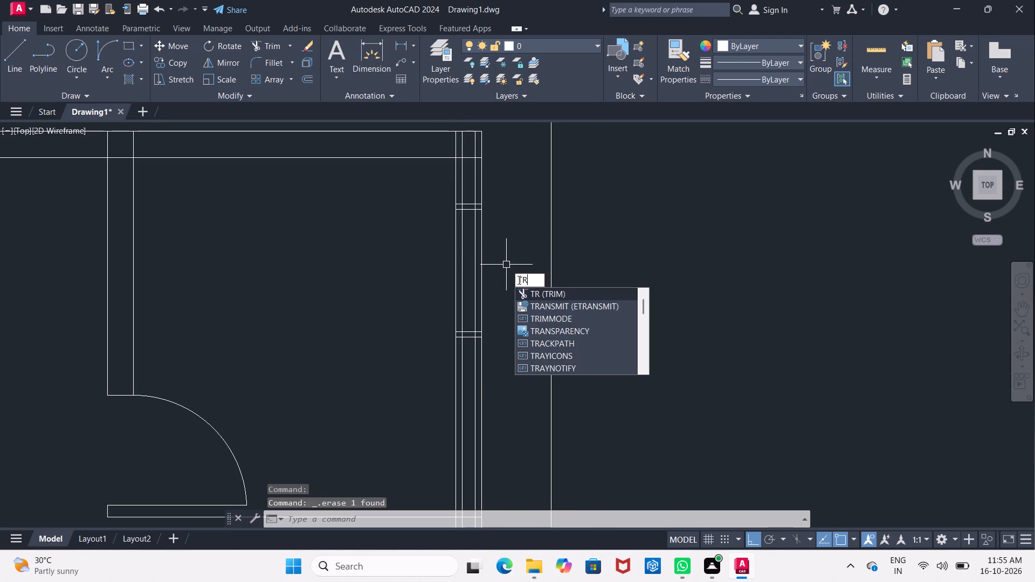
{"action": "left_click", "coordinate": [523, 292]}
{"action": "scroll", "coordinate": [472, 196], "scroll_direction": "up", "scroll_amount": 2}
{"action": "left_click", "coordinate": [440, 190]}
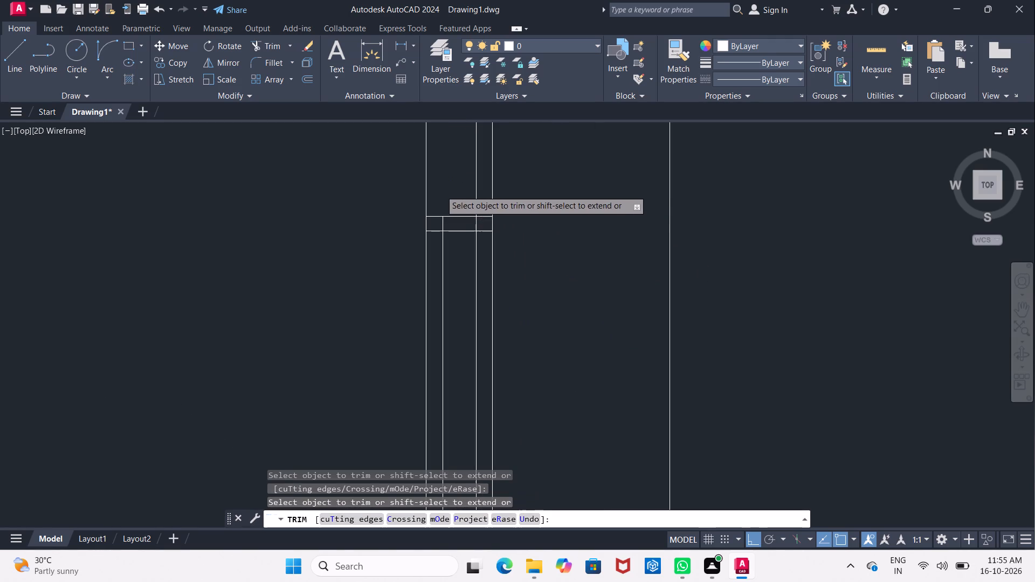
{"action": "left_click", "coordinate": [473, 195]}
{"action": "middle_click_drag", "start_coordinate": [466, 193], "coordinate": [464, 341]}
{"action": "middle_click_drag", "start_coordinate": [472, 298], "coordinate": [513, 109]}
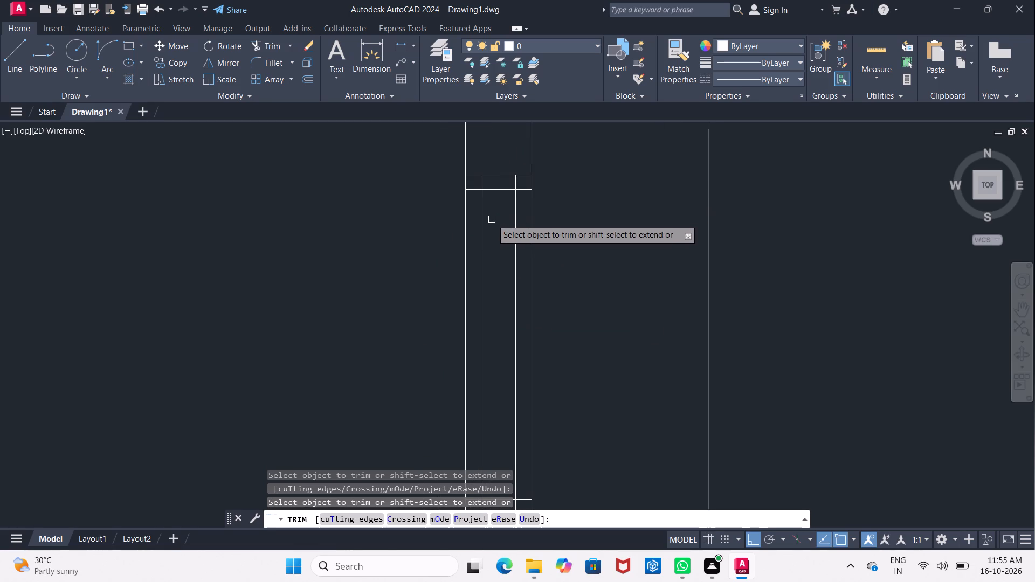
{"action": "scroll", "coordinate": [488, 189], "scroll_direction": "up", "scroll_amount": 2}
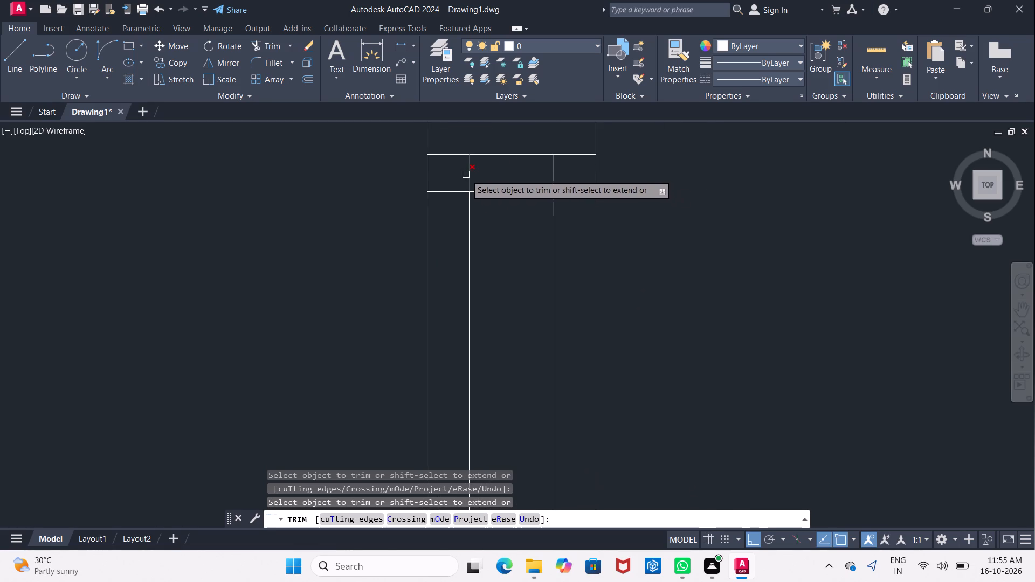
{"action": "left_click", "coordinate": [466, 175]}
{"action": "left_click", "coordinate": [558, 179]}
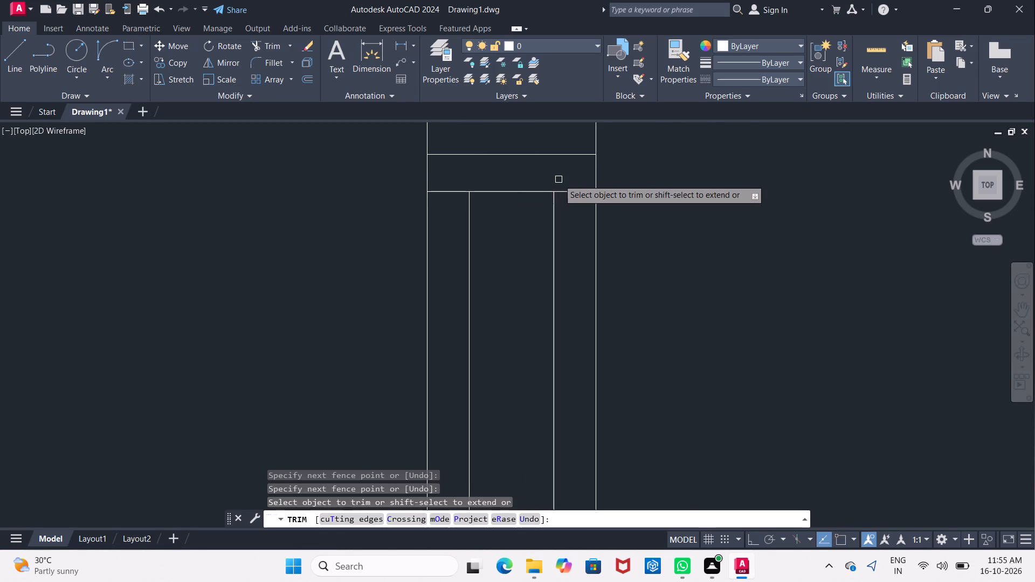
Trim the two glazing lines below and within the lower frame of the right-wall window.
{"action": "scroll", "coordinate": [558, 179], "scroll_direction": "down", "scroll_amount": 3}
{"action": "middle_click_drag", "start_coordinate": [538, 403], "coordinate": [533, 277]}
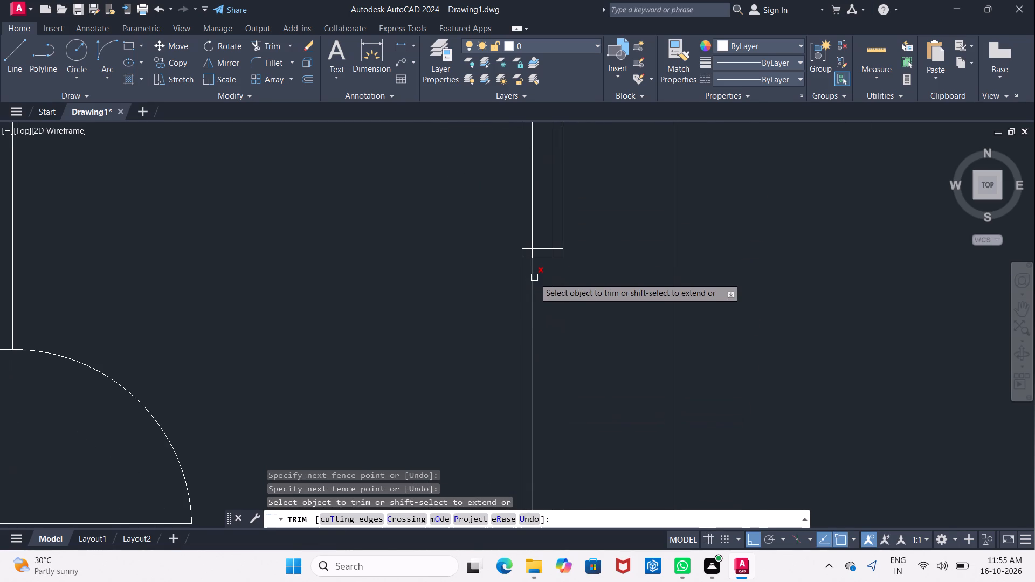
{"action": "left_click", "coordinate": [534, 279]}
{"action": "left_click", "coordinate": [555, 293]}
{"action": "scroll", "coordinate": [525, 254], "scroll_direction": "up", "scroll_amount": 3}
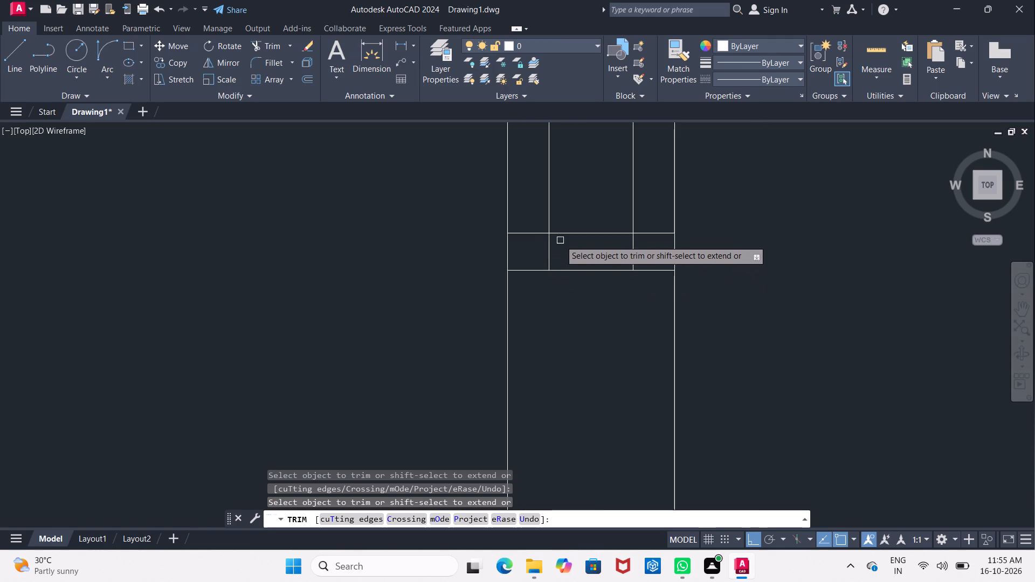
{"action": "left_click", "coordinate": [548, 246]}
{"action": "left_click", "coordinate": [633, 253]}
Examine the spacing of the glazing lines in the lower-wall window.
{"action": "scroll", "coordinate": [633, 253], "scroll_direction": "down", "scroll_amount": 4}
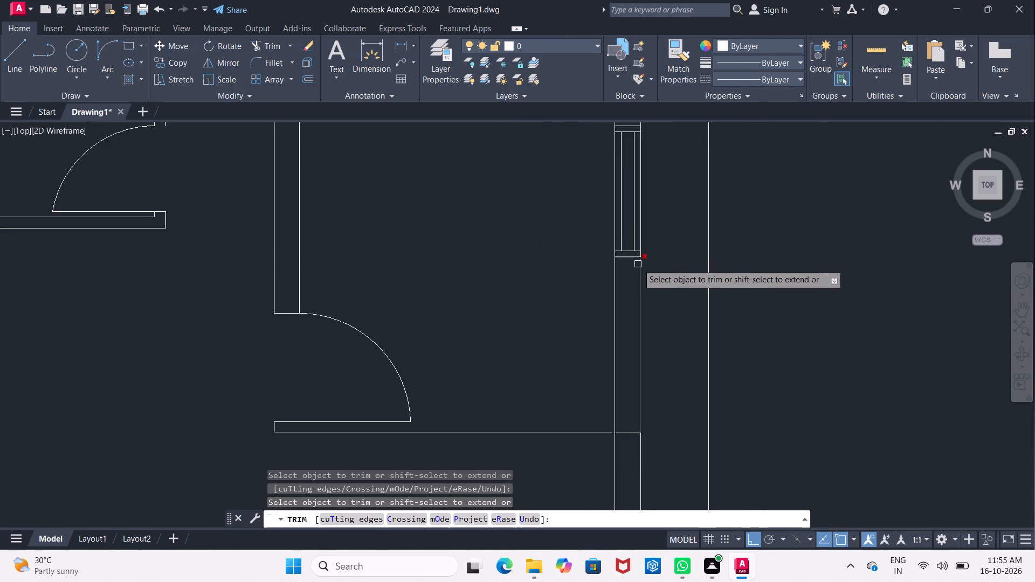
{"action": "scroll", "coordinate": [637, 268], "scroll_direction": "down", "scroll_amount": 1}
{"action": "middle_click_drag", "start_coordinate": [554, 254], "coordinate": [630, 126]}
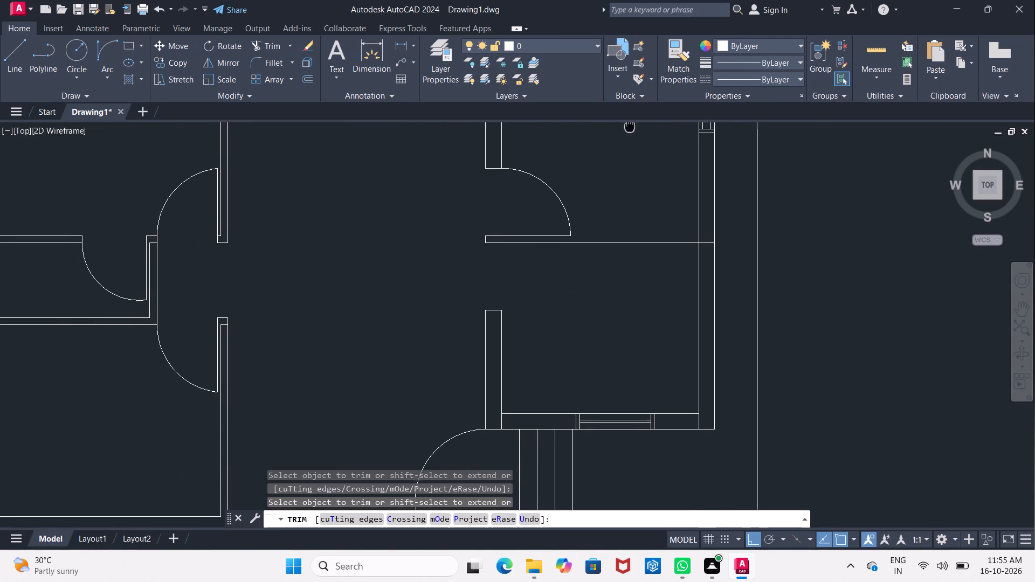
{"action": "middle_click_drag", "start_coordinate": [630, 126], "coordinate": [612, 114]}
{"action": "scroll", "coordinate": [598, 417], "scroll_direction": "up", "scroll_amount": 4}
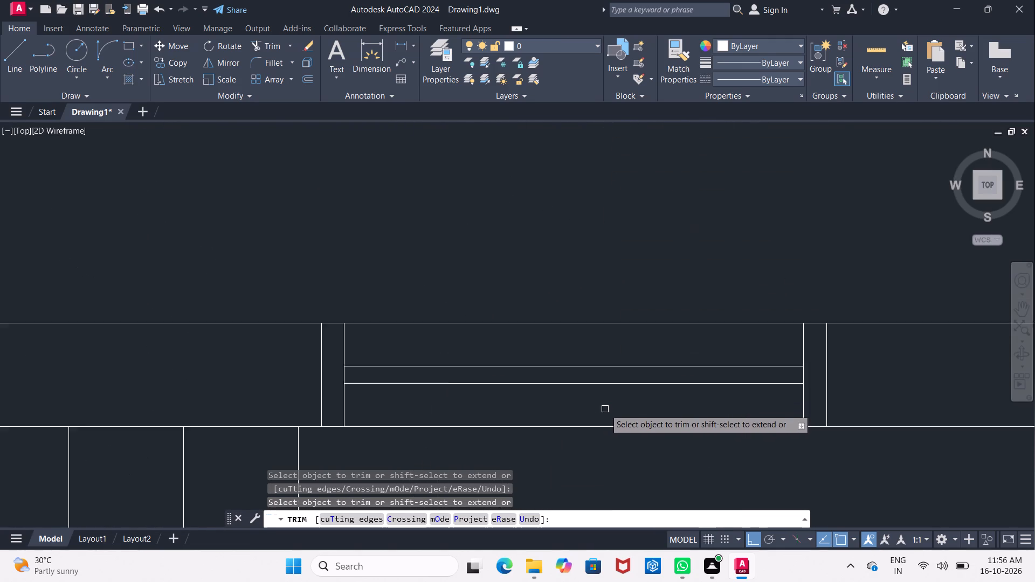
{"action": "scroll", "coordinate": [605, 409], "scroll_direction": "up", "scroll_amount": 1}
{"action": "middle_click_drag", "start_coordinate": [604, 408], "coordinate": [578, 367]}
{"action": "key", "text": "Escape"}
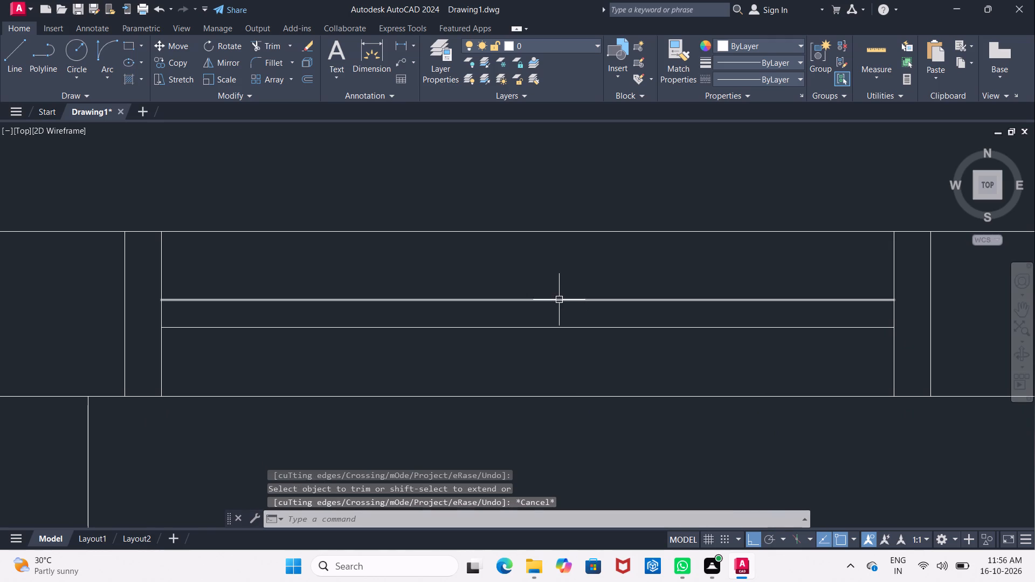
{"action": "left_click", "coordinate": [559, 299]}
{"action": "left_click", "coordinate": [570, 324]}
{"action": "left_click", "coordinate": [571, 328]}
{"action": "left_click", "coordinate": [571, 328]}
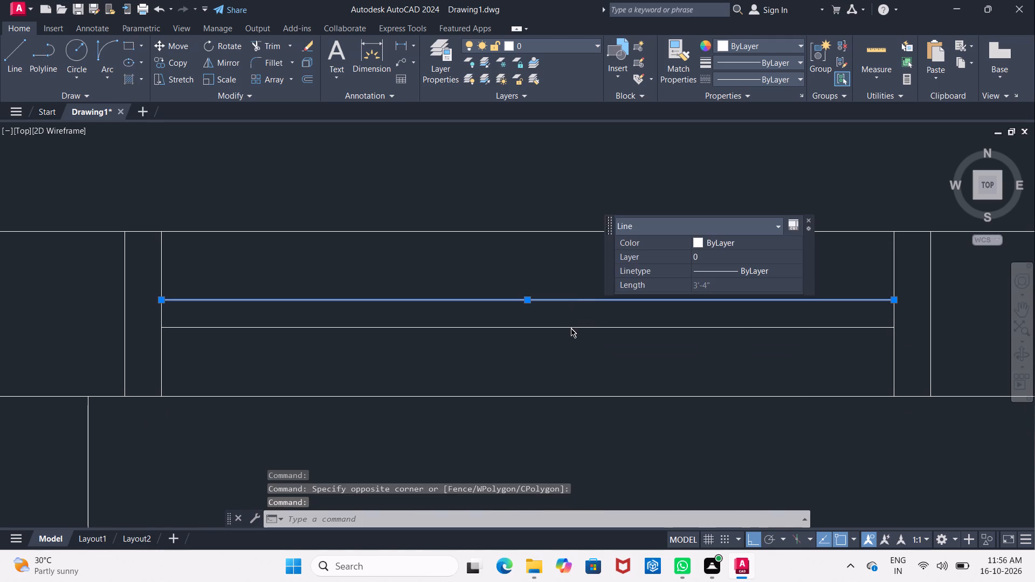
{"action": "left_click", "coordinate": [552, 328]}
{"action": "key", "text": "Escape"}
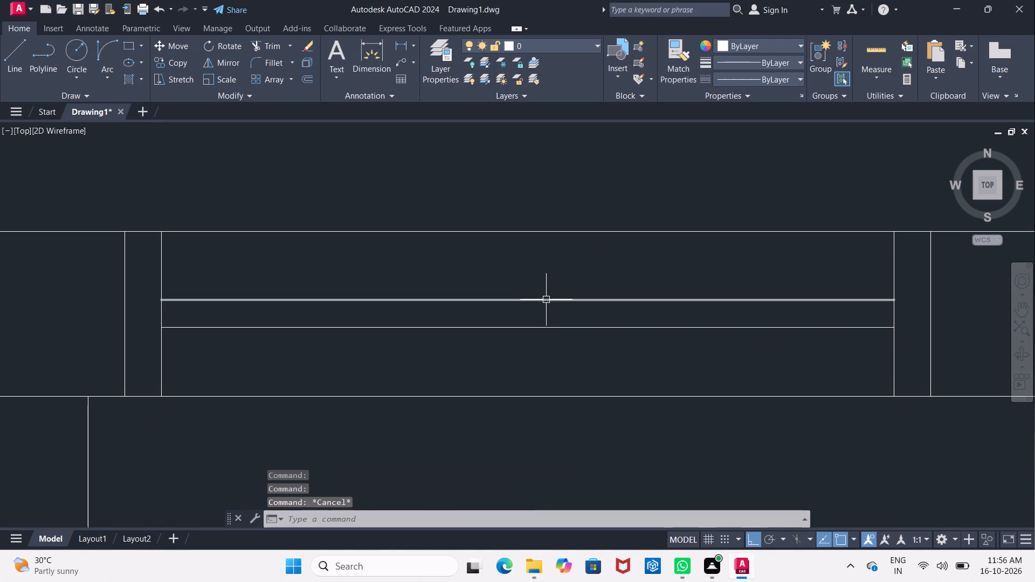
Close the quick properties display of the selected glazing line in the lower-wall window and clear the selection.
{"action": "left_click", "coordinate": [546, 300]}
{"action": "left_click", "coordinate": [556, 332]}
{"action": "double_click", "coordinate": [556, 329]}
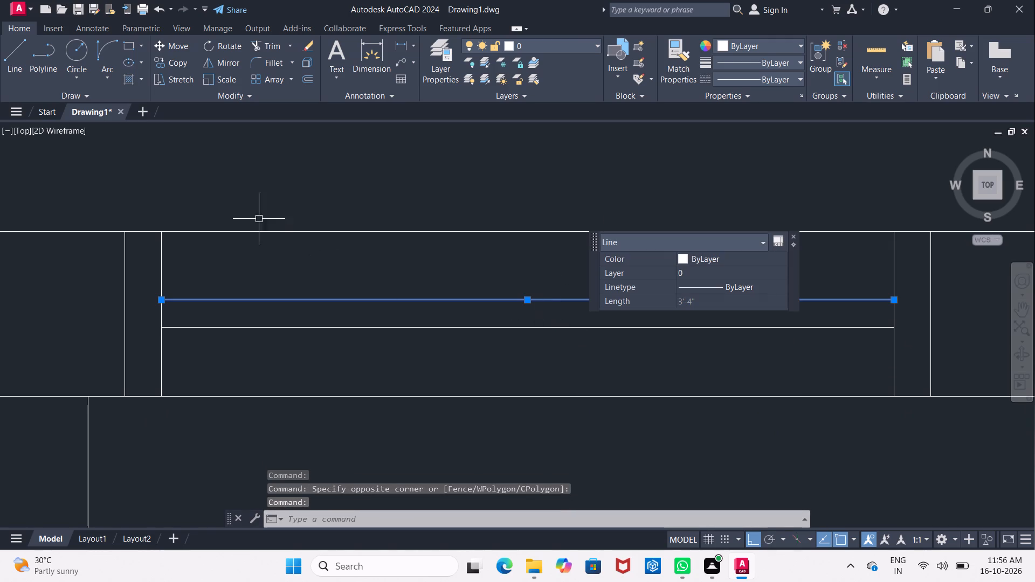
{"action": "left_click", "coordinate": [791, 235]}
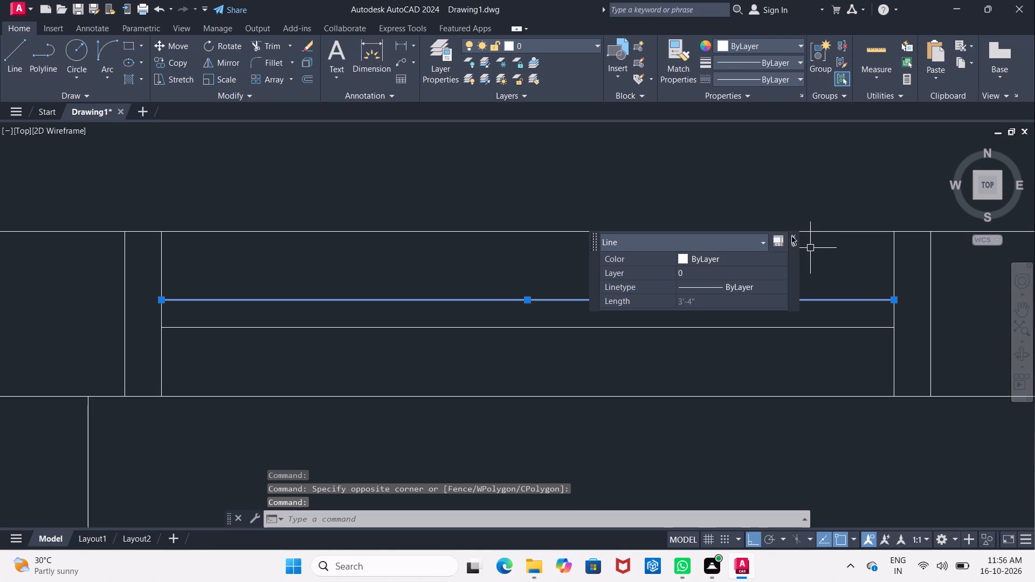
{"action": "double_click", "coordinate": [791, 236]}
{"action": "key", "text": "Escape"}
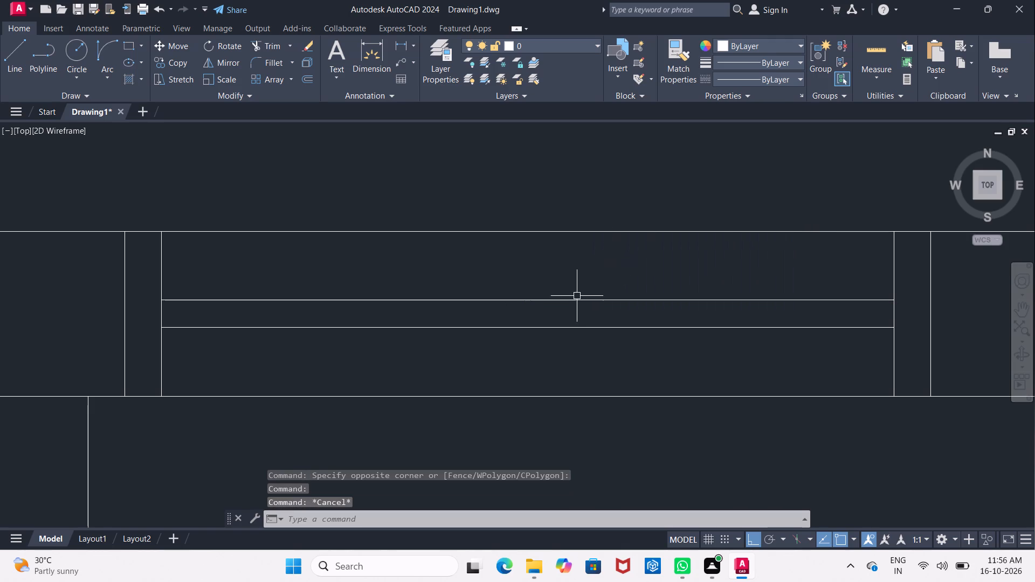
Copy the two glazing lines of the lower-wall window about 15' straight up into the room beside the right-wall window.
{"action": "left_click", "coordinate": [576, 299]}
{"action": "left_click", "coordinate": [583, 329]}
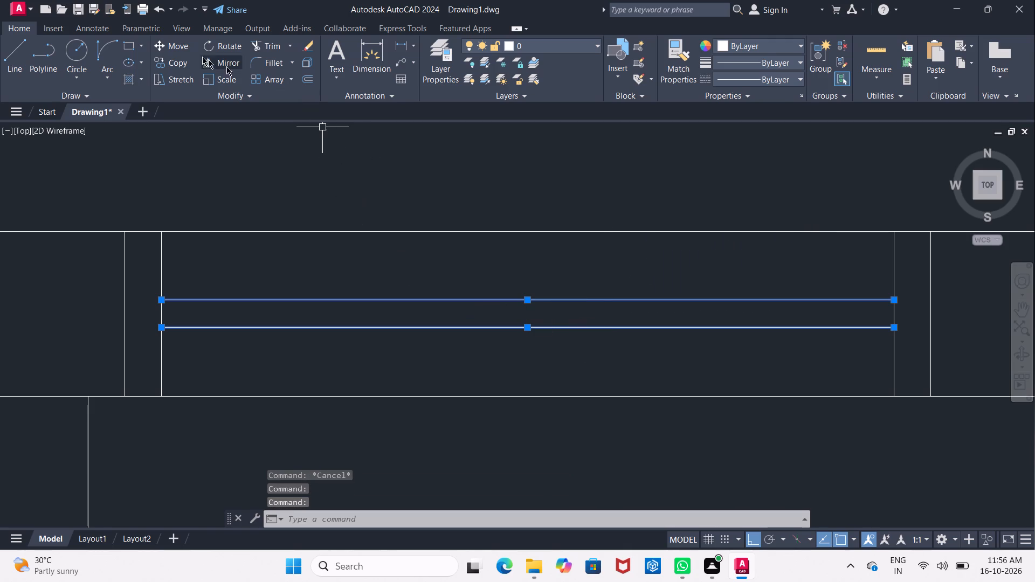
{"action": "left_click", "coordinate": [160, 66]}
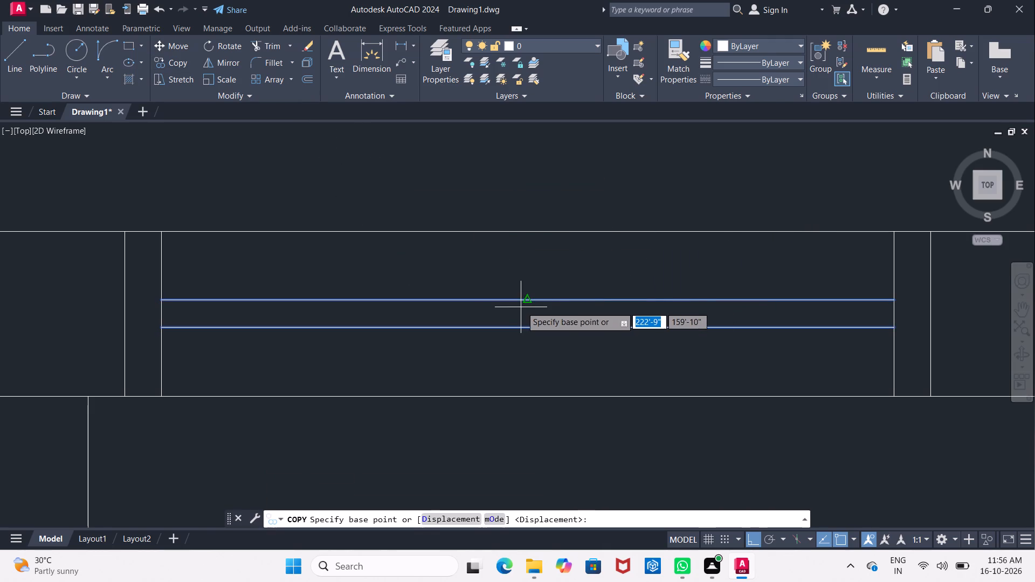
{"action": "left_click", "coordinate": [527, 303]}
{"action": "middle_click_drag", "start_coordinate": [542, 228], "coordinate": [405, 421]}
{"action": "scroll", "coordinate": [455, 299], "scroll_direction": "down", "scroll_amount": 4}
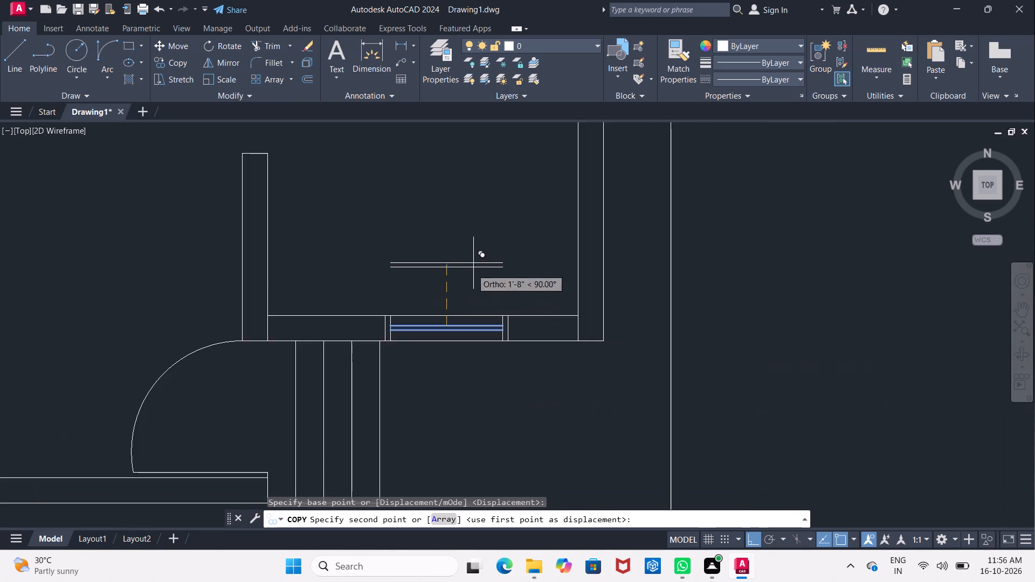
{"action": "middle_click_drag", "start_coordinate": [491, 200], "coordinate": [461, 456]}
{"action": "middle_click_drag", "start_coordinate": [499, 219], "coordinate": [478, 385]}
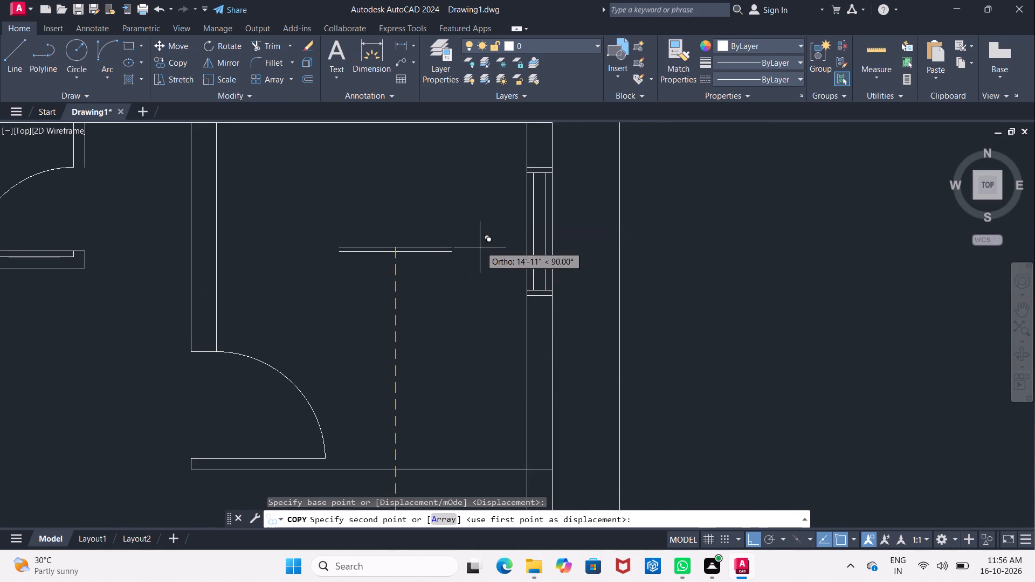
{"action": "left_click", "coordinate": [483, 234]}
{"action": "key", "text": "Escape"}
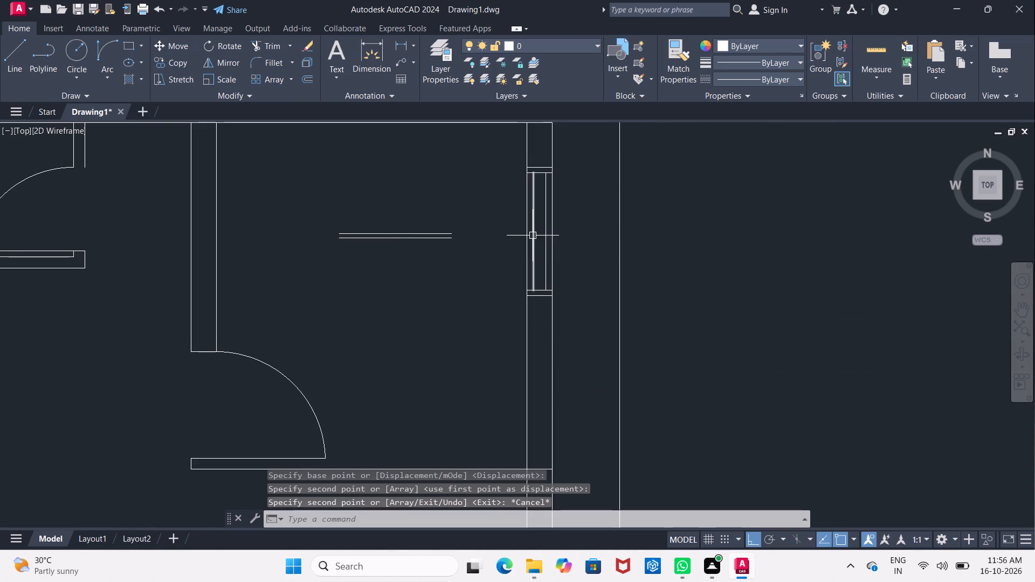
Delete the two existing glazing lines from the right-wall window.
{"action": "left_click", "coordinate": [533, 235]}
{"action": "left_click", "coordinate": [546, 238]}
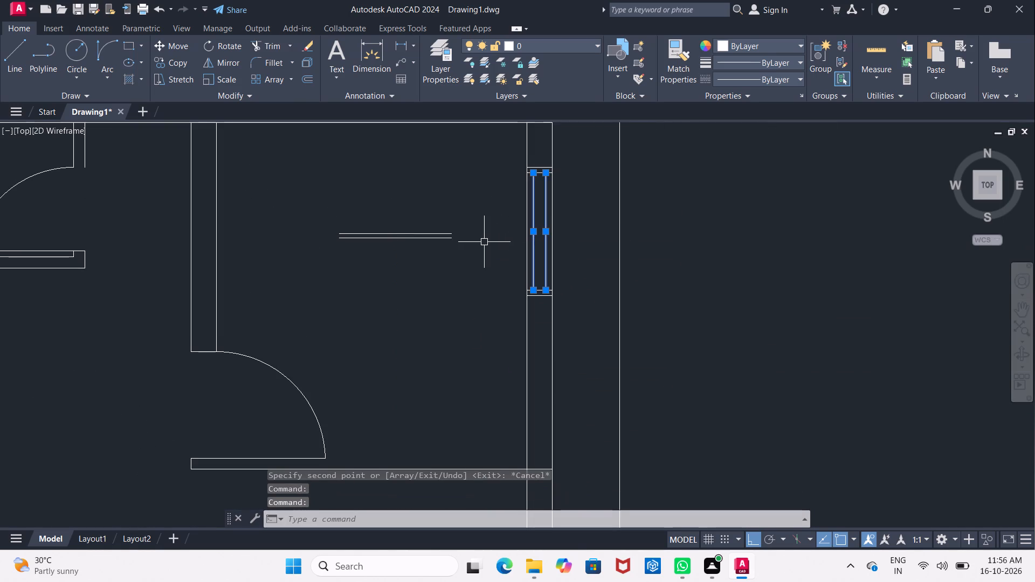
{"action": "key", "text": "Delete"}
Rotate the two copied glazing lines about their right end so they run vertically.
{"action": "left_click", "coordinate": [343, 223]}
{"action": "left_click", "coordinate": [494, 272]}
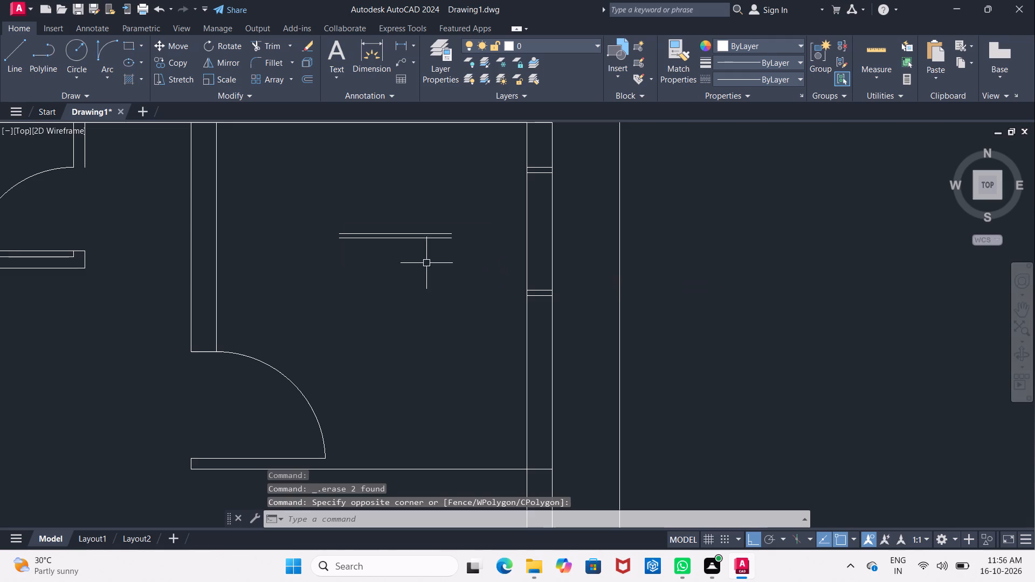
{"action": "left_click_drag", "start_coordinate": [314, 221], "coordinate": [369, 252]}
{"action": "left_click", "coordinate": [470, 287]}
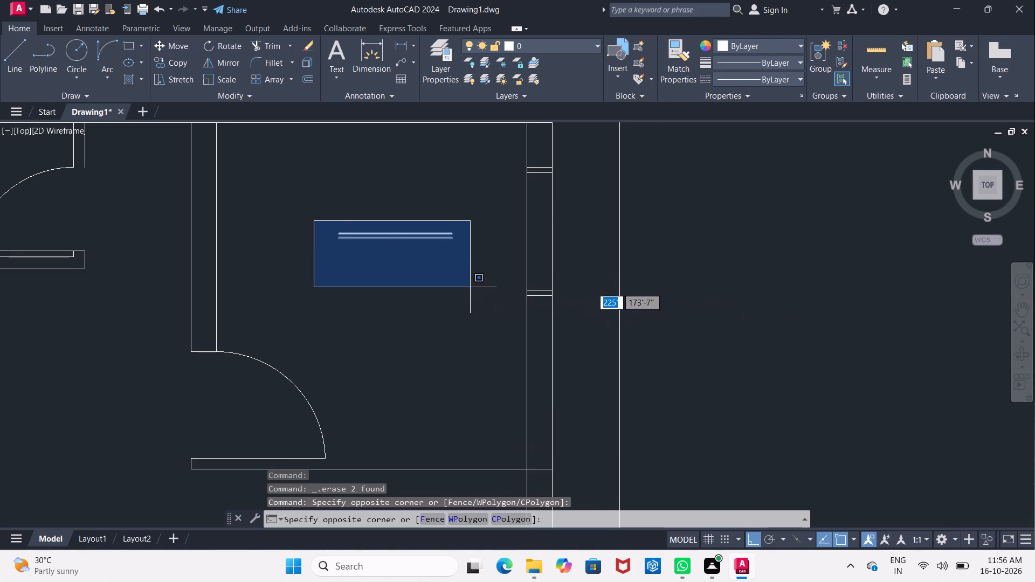
{"action": "left_click", "coordinate": [213, 52]}
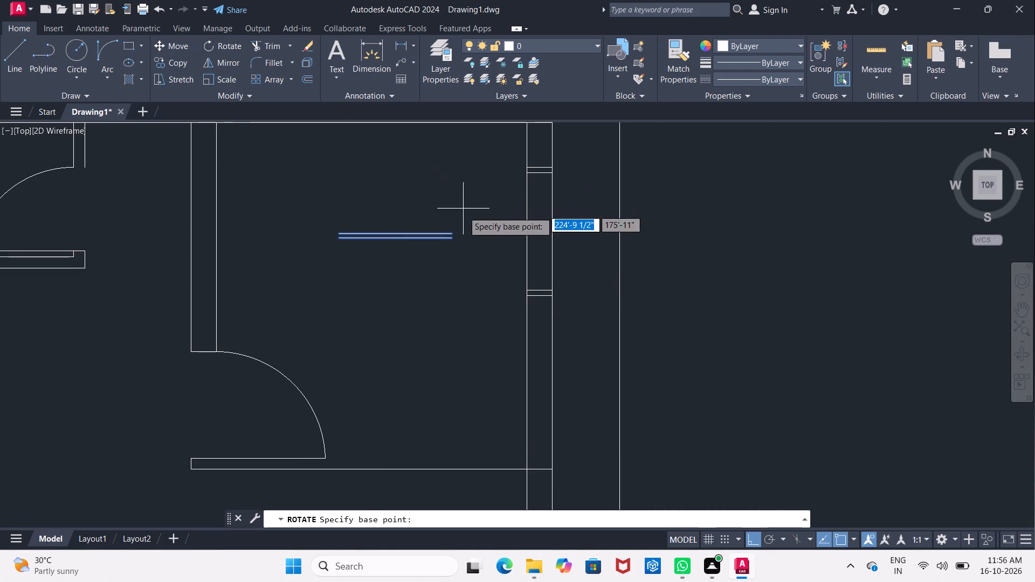
{"action": "left_click", "coordinate": [451, 232]}
{"action": "left_click", "coordinate": [457, 279]}
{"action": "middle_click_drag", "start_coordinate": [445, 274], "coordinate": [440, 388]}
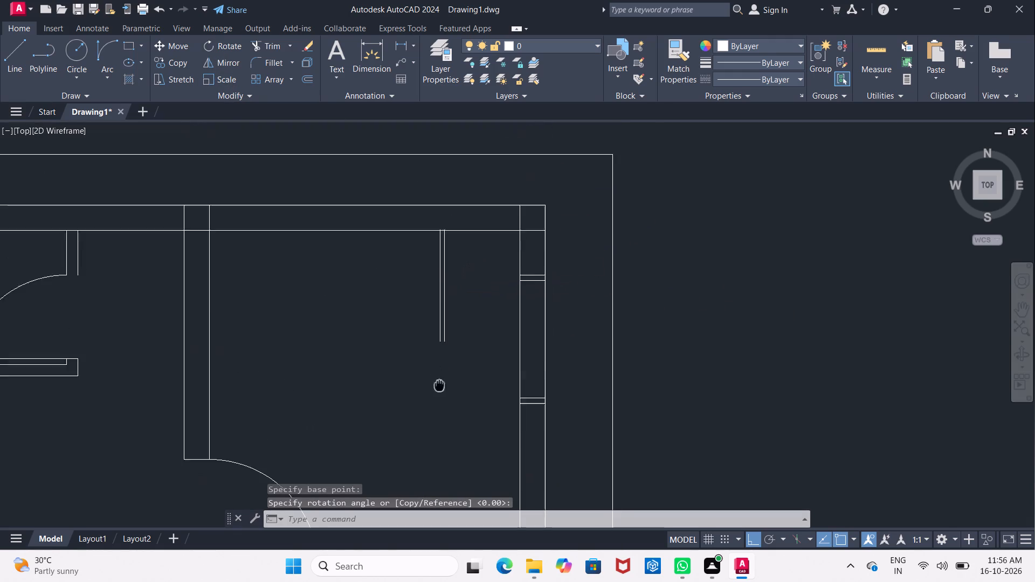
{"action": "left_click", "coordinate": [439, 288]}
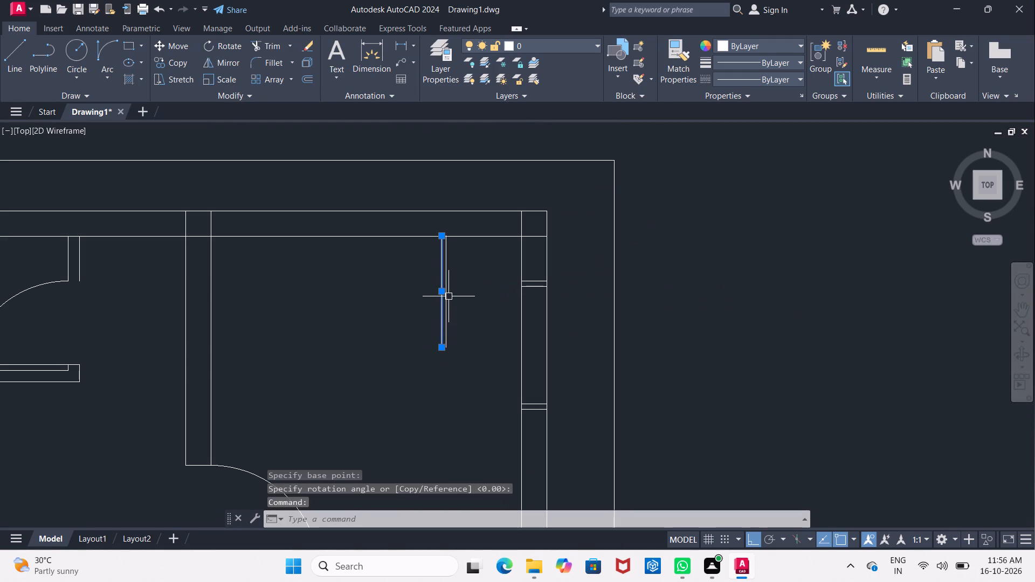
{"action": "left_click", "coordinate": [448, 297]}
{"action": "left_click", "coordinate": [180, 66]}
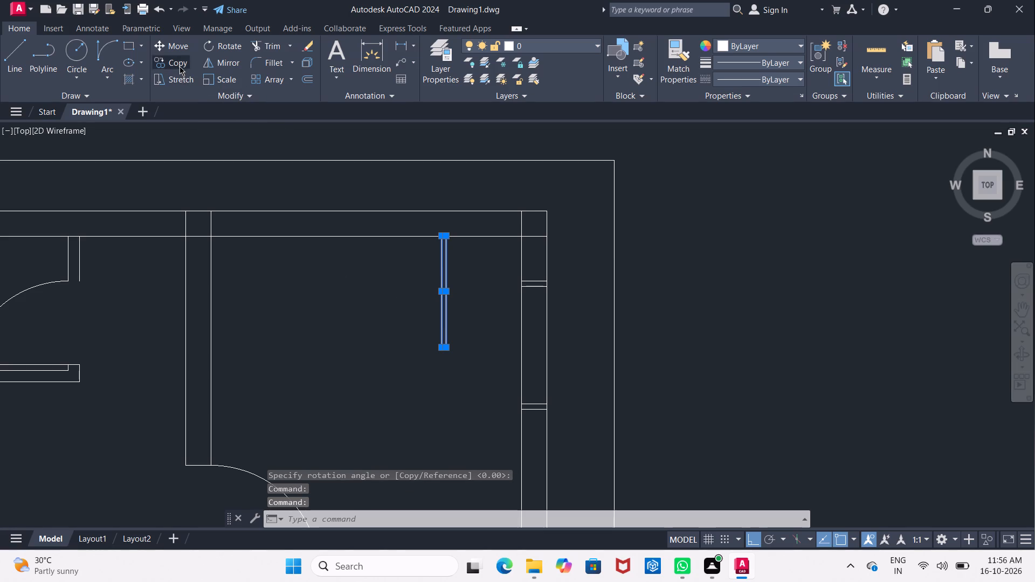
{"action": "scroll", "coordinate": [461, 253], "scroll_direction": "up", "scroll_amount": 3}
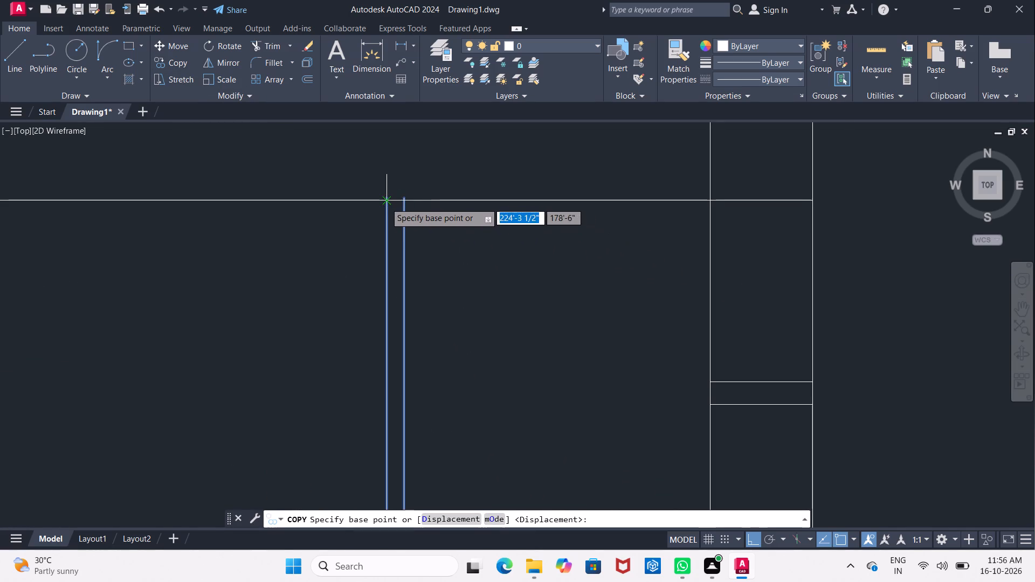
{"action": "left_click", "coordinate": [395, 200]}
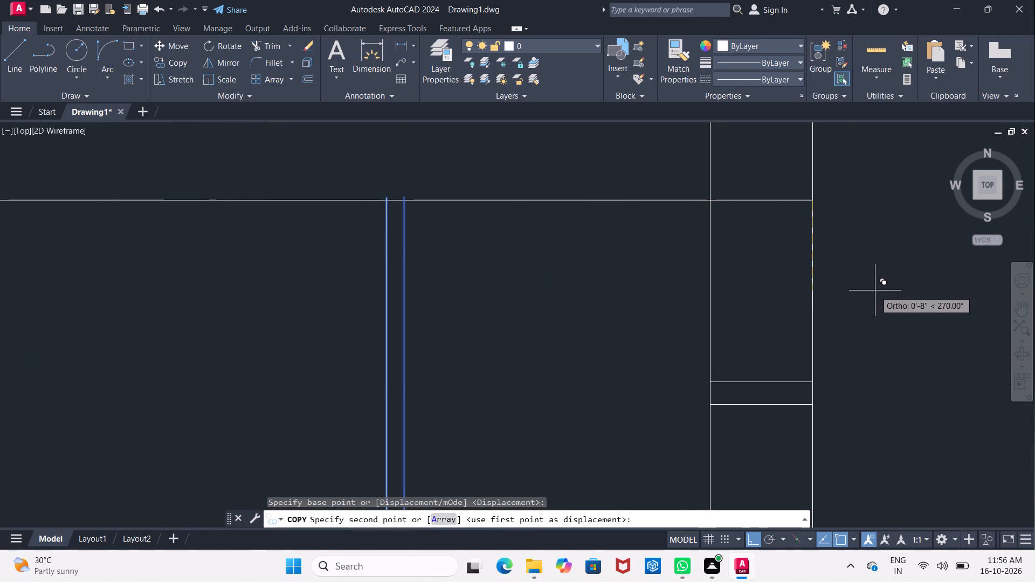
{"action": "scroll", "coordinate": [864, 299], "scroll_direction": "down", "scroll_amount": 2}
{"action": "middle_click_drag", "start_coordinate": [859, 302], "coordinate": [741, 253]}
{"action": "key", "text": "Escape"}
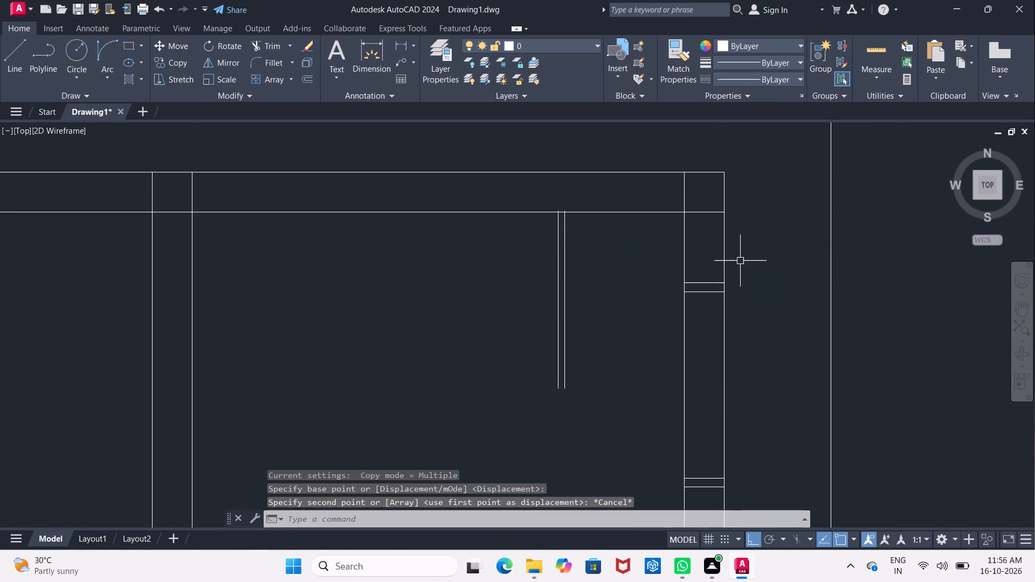
Move the two vertical glazing lines between the frames of the right-wall window, with Ortho turned off.
{"action": "left_click", "coordinate": [543, 200]}
{"action": "left_click", "coordinate": [582, 400]}
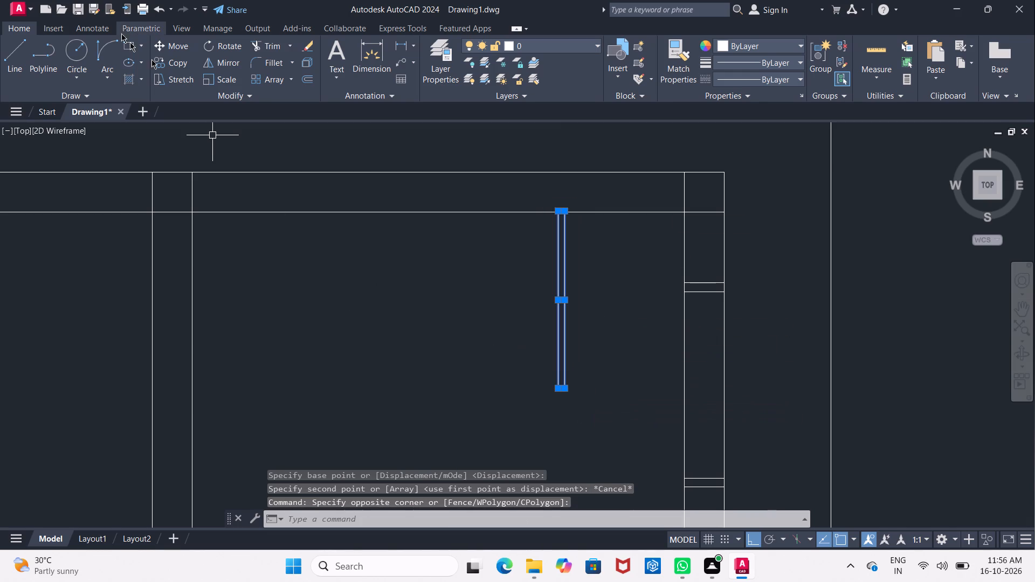
{"action": "left_click", "coordinate": [164, 53]}
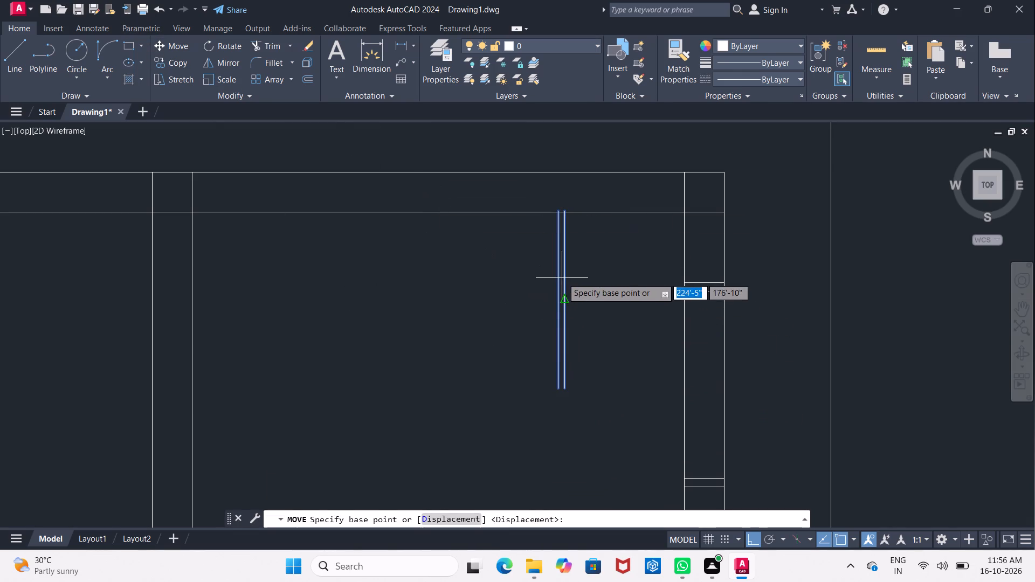
{"action": "left_click", "coordinate": [560, 267]}
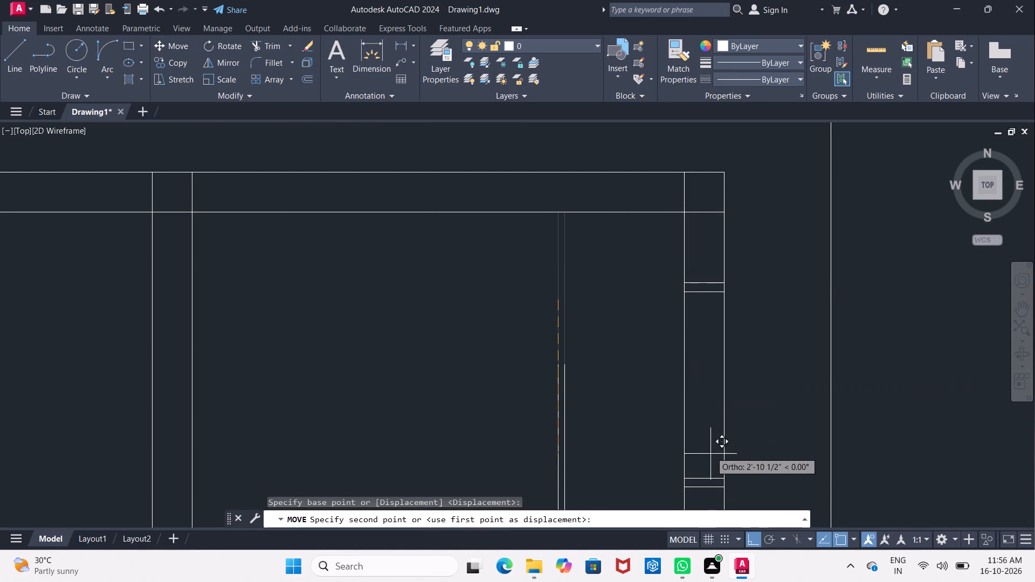
{"action": "left_click", "coordinate": [750, 538]}
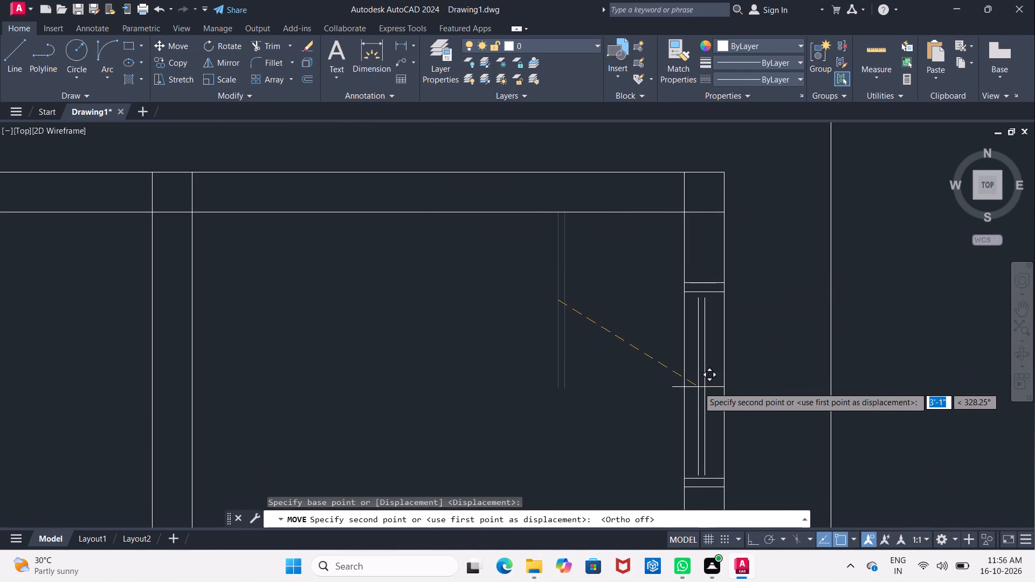
{"action": "left_click", "coordinate": [699, 384]}
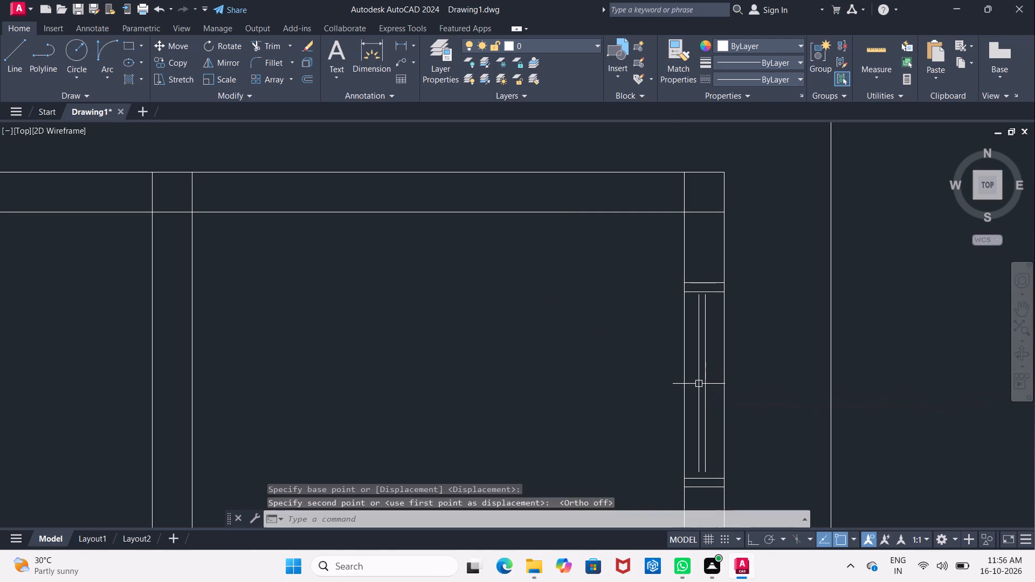
Move the two glazing lines again so they meet the upper frame near the middle of the right wall's thickness.
{"action": "scroll", "coordinate": [703, 388], "scroll_direction": "up", "scroll_amount": 2}
{"action": "middle_click_drag", "start_coordinate": [702, 384], "coordinate": [646, 290]}
{"action": "scroll", "coordinate": [646, 290], "scroll_direction": "down", "scroll_amount": 2}
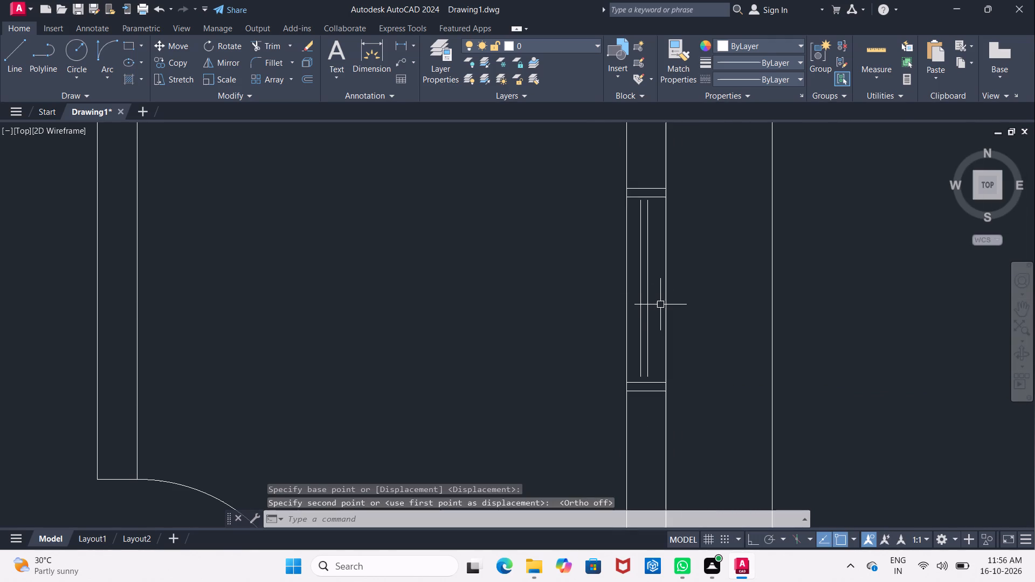
{"action": "scroll", "coordinate": [660, 305], "scroll_direction": "up", "scroll_amount": 2}
{"action": "middle_click_drag", "start_coordinate": [660, 305], "coordinate": [613, 383]}
{"action": "scroll", "coordinate": [612, 354], "scroll_direction": "down", "scroll_amount": 1}
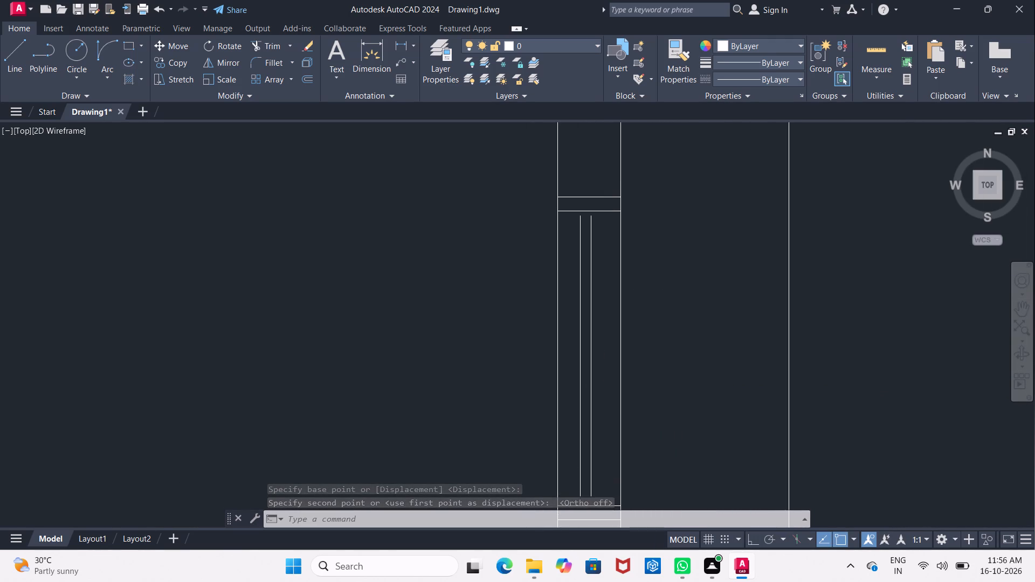
{"action": "left_click", "coordinate": [593, 327]}
{"action": "left_click", "coordinate": [582, 339]}
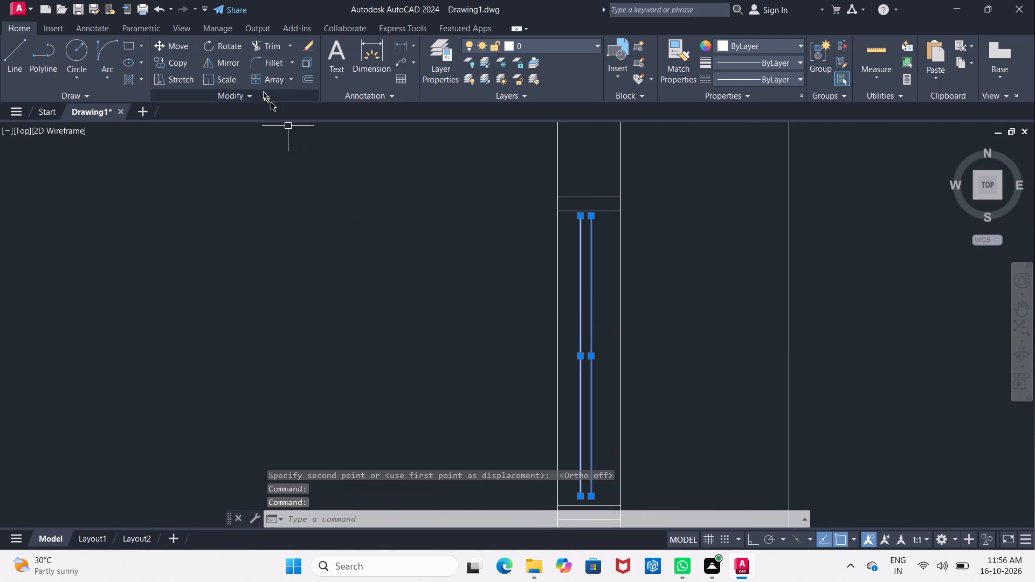
{"action": "left_click", "coordinate": [183, 50]}
{"action": "scroll", "coordinate": [597, 228], "scroll_direction": "up", "scroll_amount": 1}
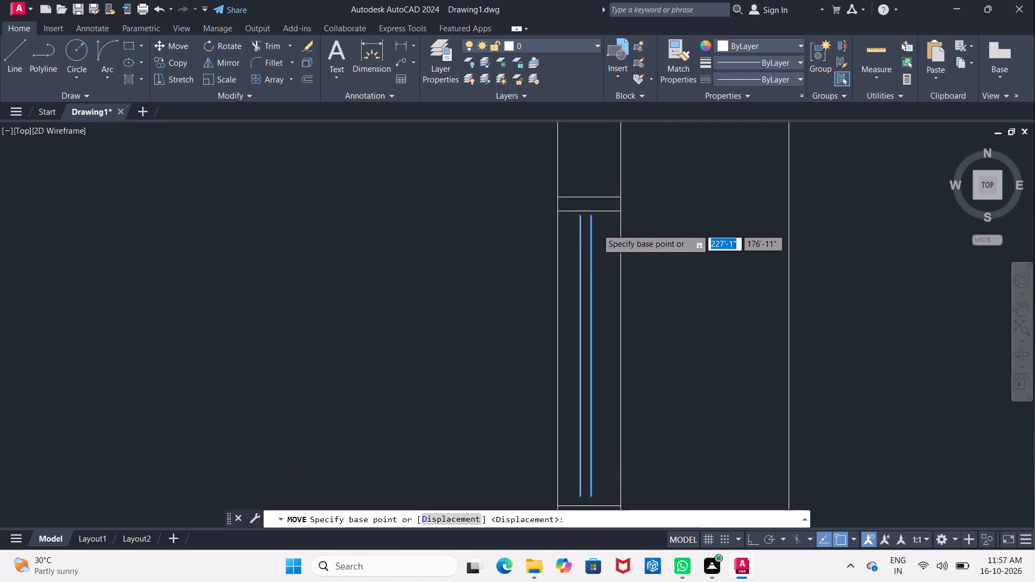
{"action": "scroll", "coordinate": [597, 228], "scroll_direction": "up", "scroll_amount": 1}
{"action": "left_click", "coordinate": [565, 200]}
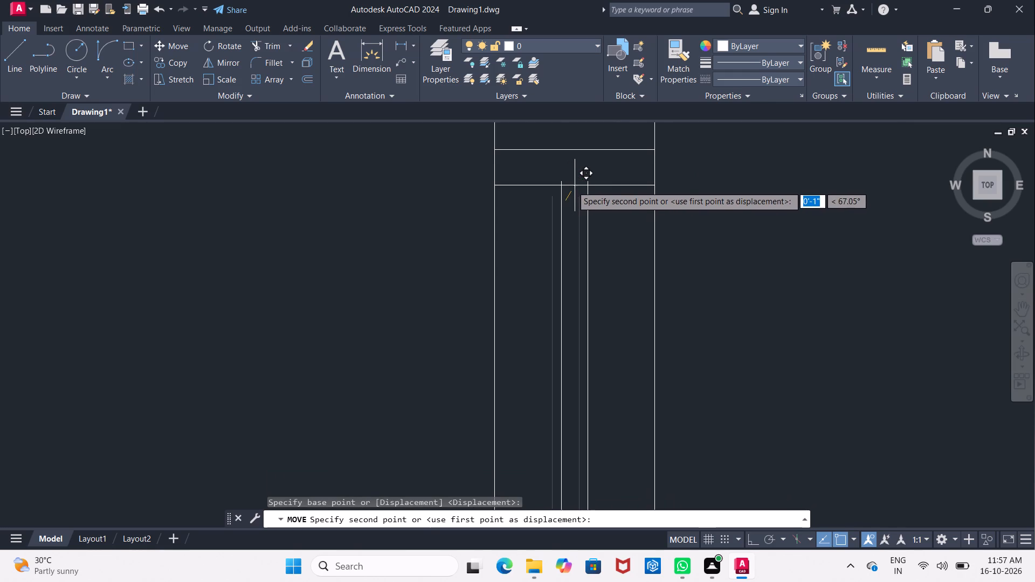
{"action": "left_click", "coordinate": [574, 185]}
{"action": "scroll", "coordinate": [580, 192], "scroll_direction": "down", "scroll_amount": 2}
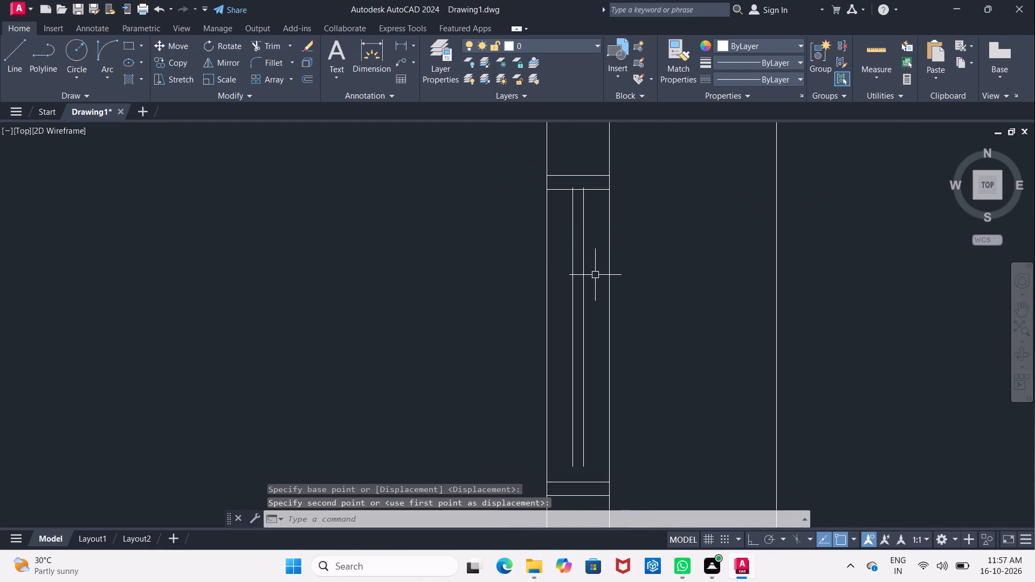
{"action": "key", "text": "Escape"}
Extend both glazing lines to the right-wall window's lower frame, and the right one up through the upper frame.
{"action": "type", "text": "EX"}
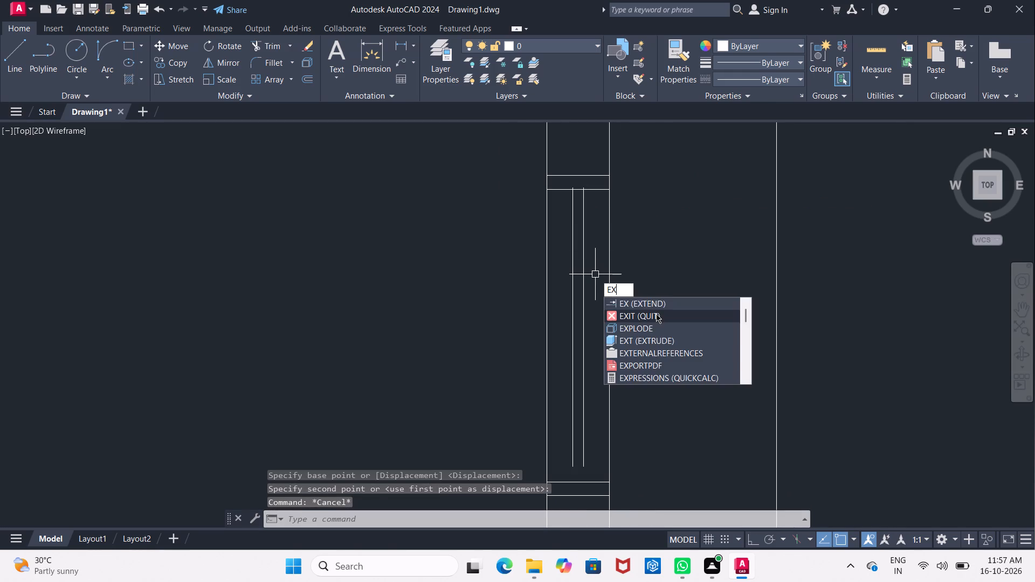
{"action": "left_click", "coordinate": [652, 302]}
{"action": "left_click", "coordinate": [585, 287]}
{"action": "left_click", "coordinate": [585, 291]}
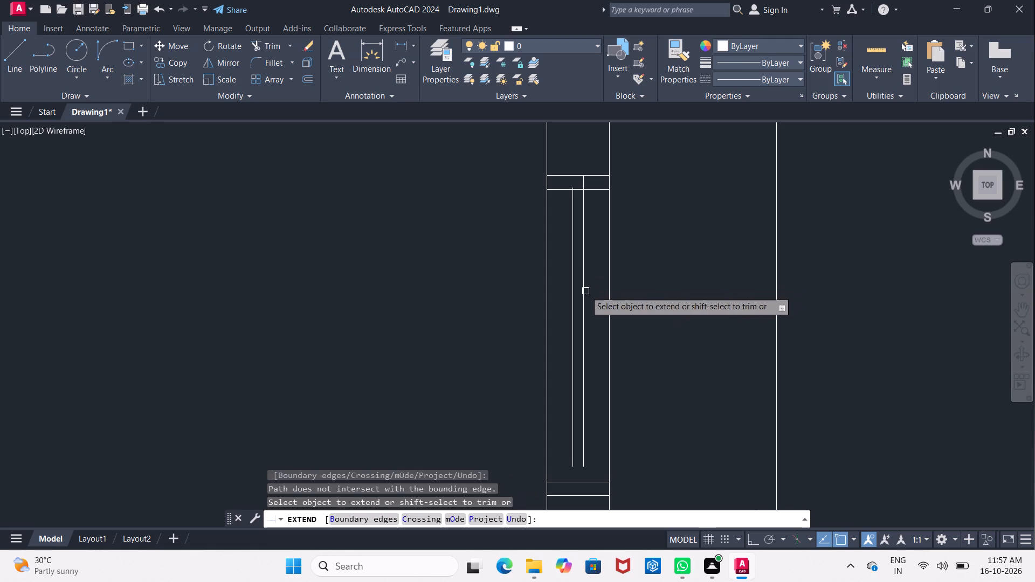
{"action": "left_click", "coordinate": [582, 309]}
{"action": "left_click", "coordinate": [582, 336]}
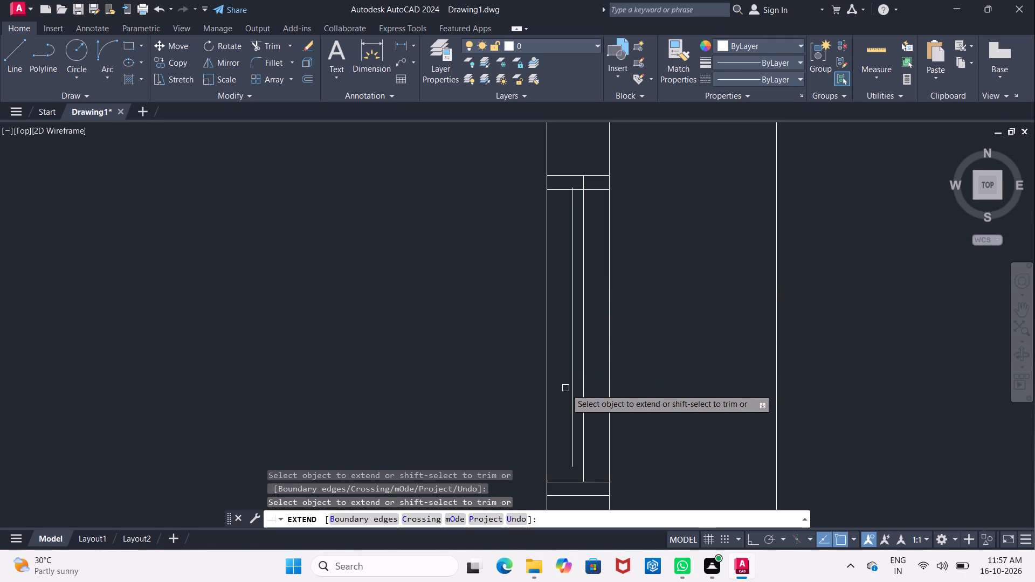
{"action": "left_click", "coordinate": [572, 397]}
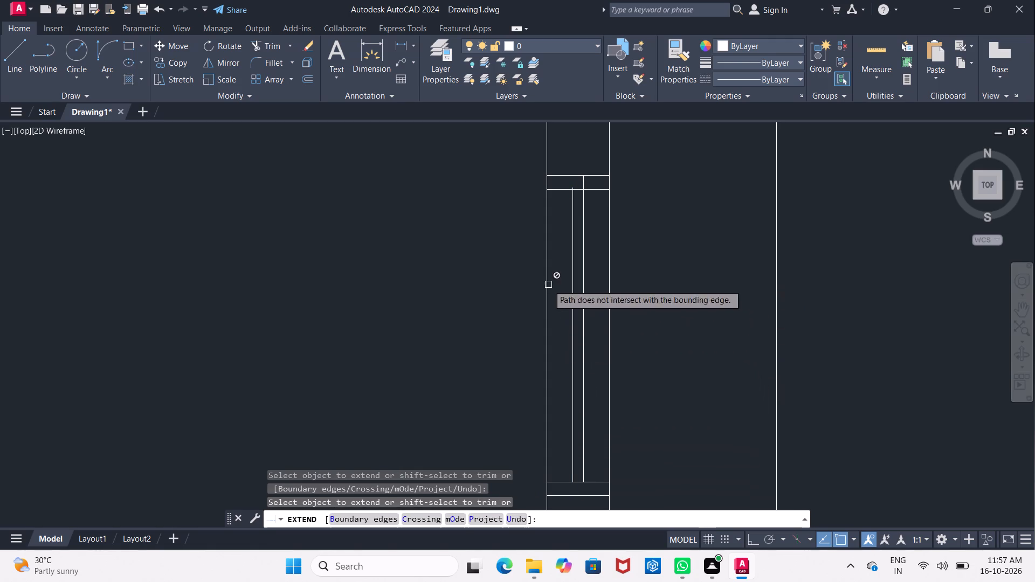
Trim both glazing lines where they project above the inner line of the right-wall window's upper frame.
{"action": "key", "text": "Escape"}
{"action": "key", "text": "t"}
{"action": "key", "text": "r"}
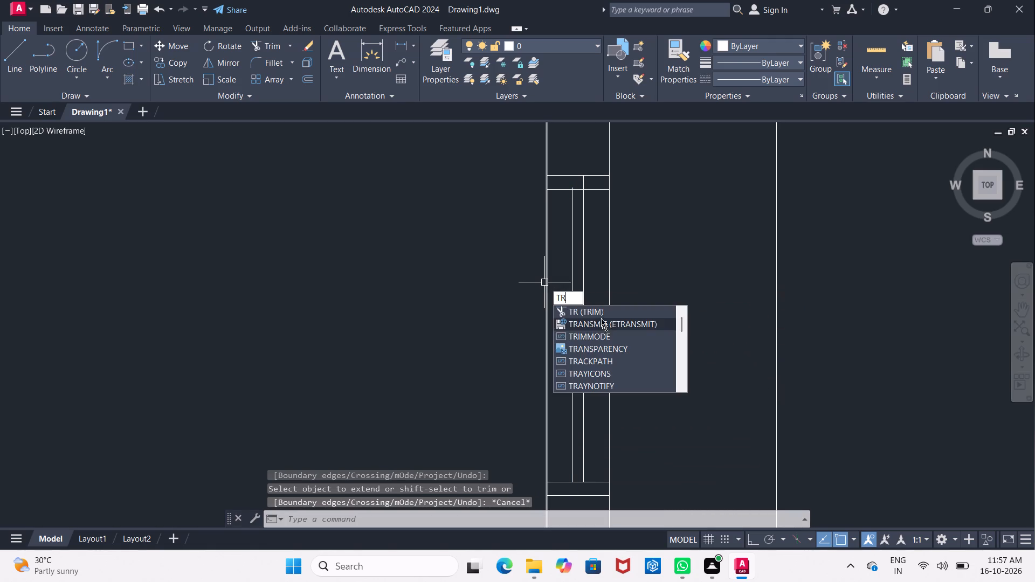
{"action": "left_click", "coordinate": [599, 310]}
{"action": "scroll", "coordinate": [586, 211], "scroll_direction": "up", "scroll_amount": 2}
{"action": "middle_click_drag", "start_coordinate": [575, 169], "coordinate": [563, 247]}
{"action": "scroll", "coordinate": [546, 234], "scroll_direction": "up", "scroll_amount": 2}
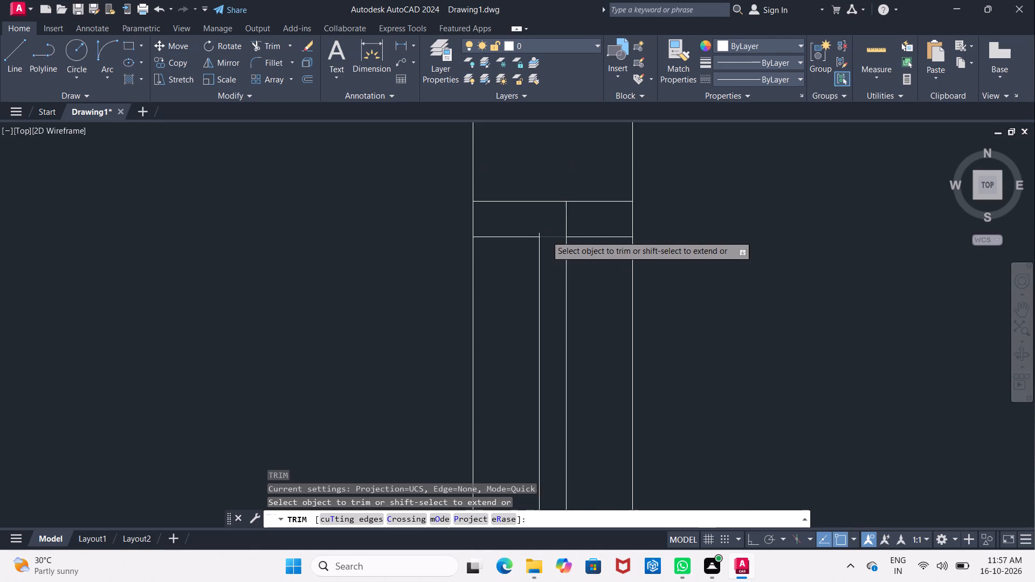
{"action": "left_click", "coordinate": [530, 232]}
{"action": "left_click", "coordinate": [528, 236]}
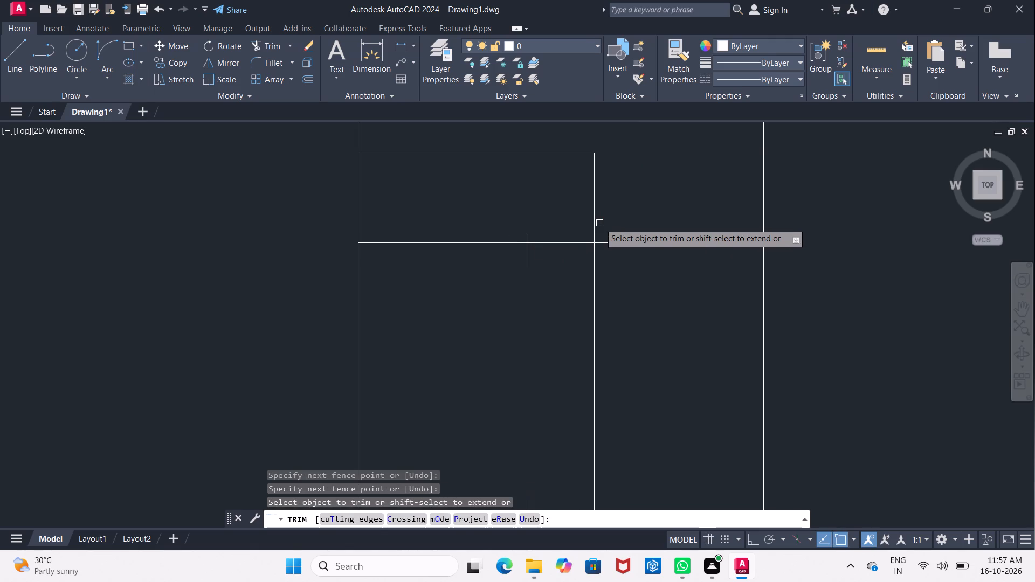
{"action": "left_click", "coordinate": [594, 226]}
{"action": "left_click", "coordinate": [526, 236]}
{"action": "scroll", "coordinate": [526, 235], "scroll_direction": "down", "scroll_amount": 3}
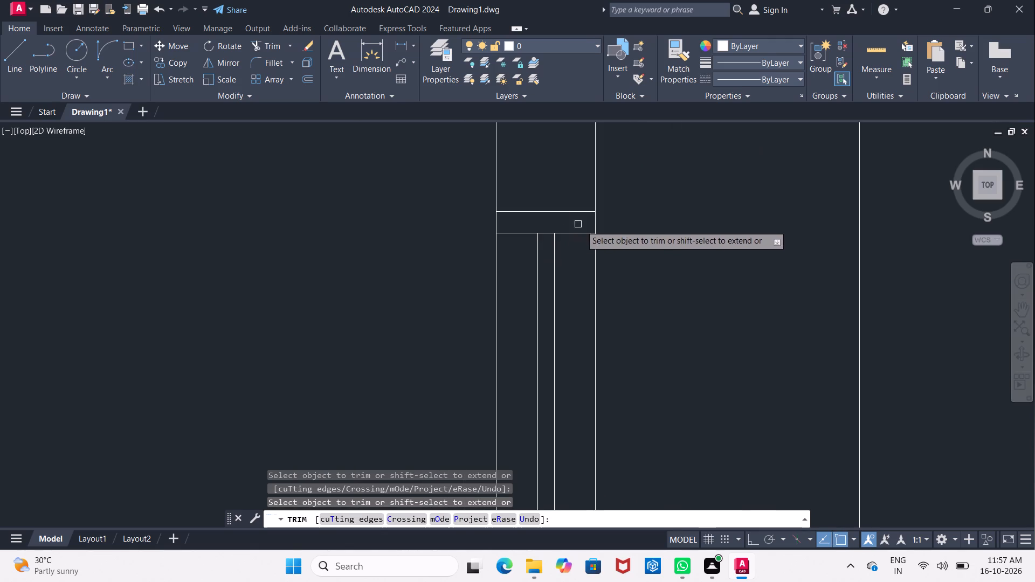
{"action": "scroll", "coordinate": [430, 334], "scroll_direction": "down", "scroll_amount": 1}
{"action": "middle_click_drag", "start_coordinate": [430, 334], "coordinate": [622, 216]}
{"action": "scroll", "coordinate": [623, 218], "scroll_direction": "down", "scroll_amount": 2}
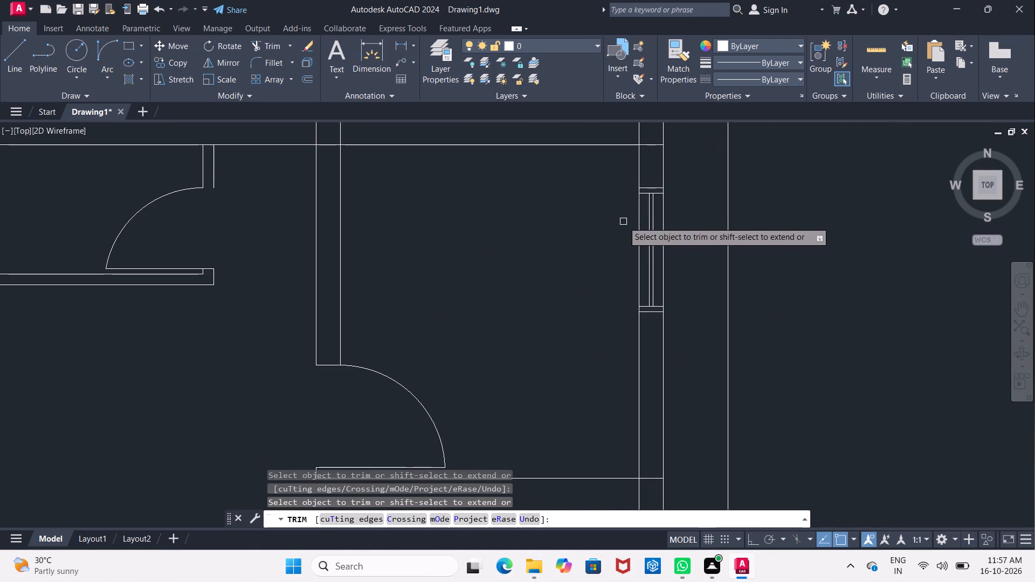
{"action": "scroll", "coordinate": [621, 228], "scroll_direction": "down", "scroll_amount": 1}
{"action": "middle_click_drag", "start_coordinate": [583, 242], "coordinate": [643, 269]}
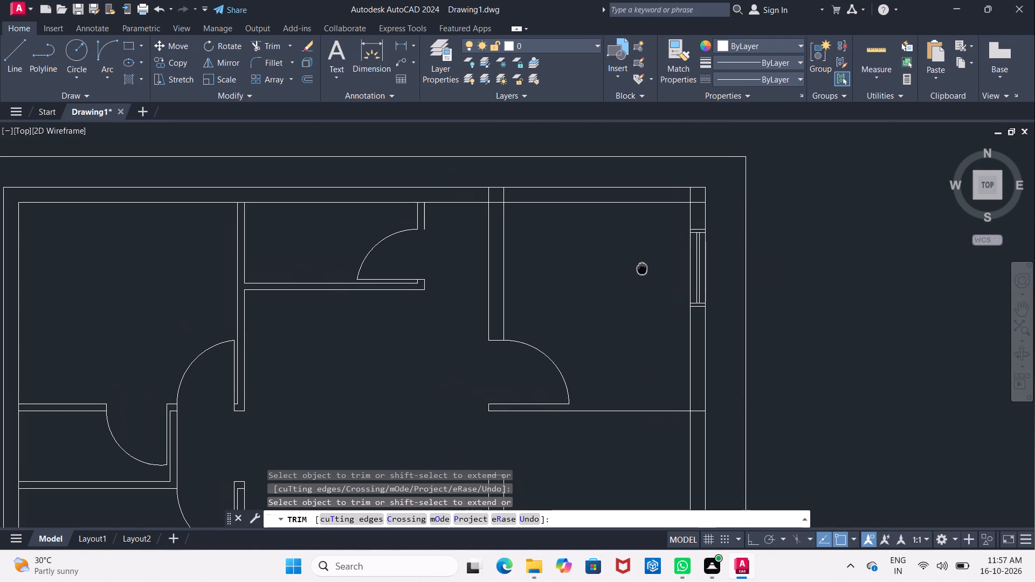
{"action": "middle_click_drag", "start_coordinate": [643, 269], "coordinate": [586, 282]}
{"action": "key", "text": "Escape"}
{"action": "key", "text": "Escape"}
Copy the complete right-wall window, frames and glazing, up toward the building's upper right corner.
{"action": "left_click", "coordinate": [625, 235]}
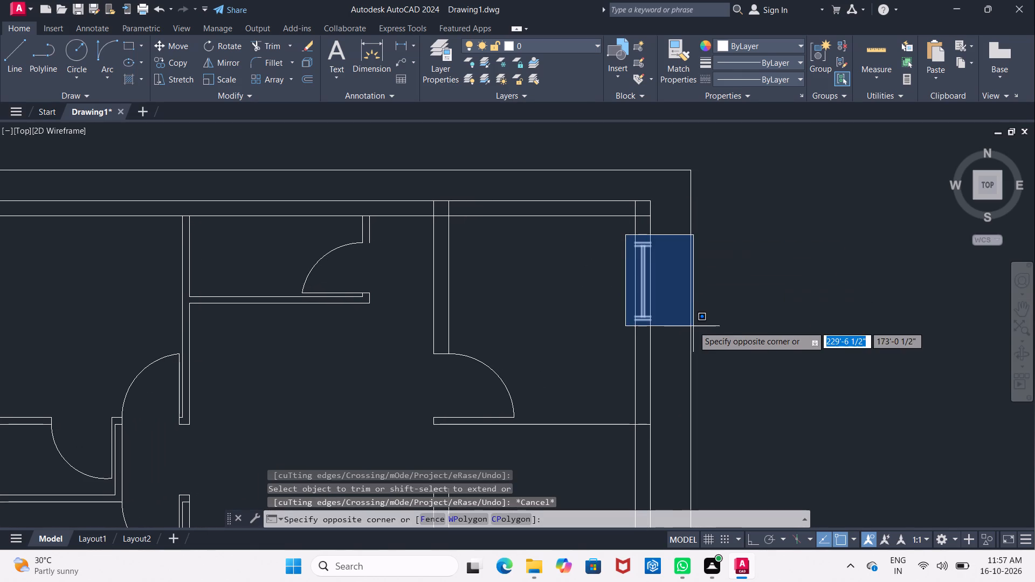
{"action": "left_click", "coordinate": [672, 341]}
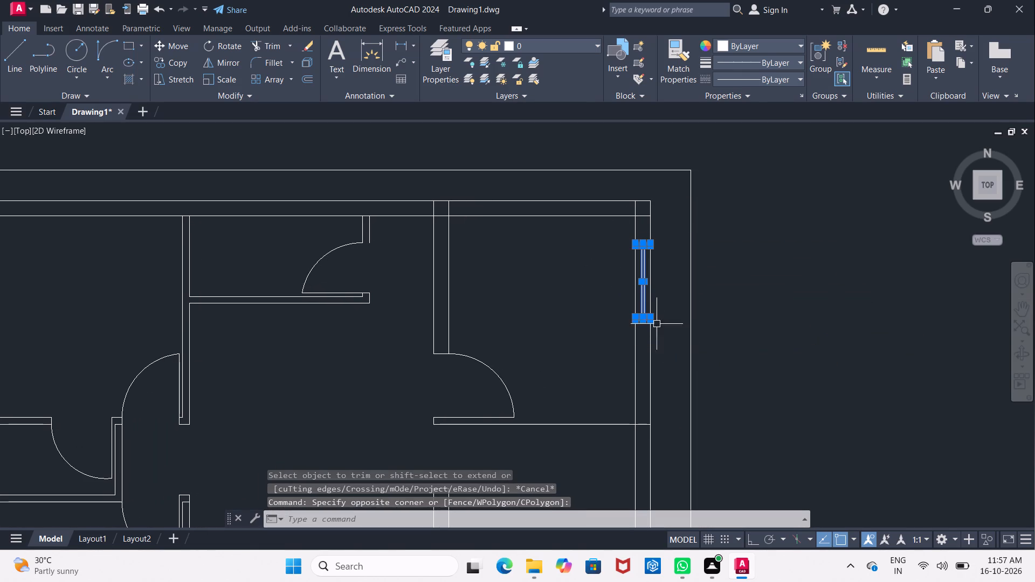
{"action": "left_click", "coordinate": [184, 61]}
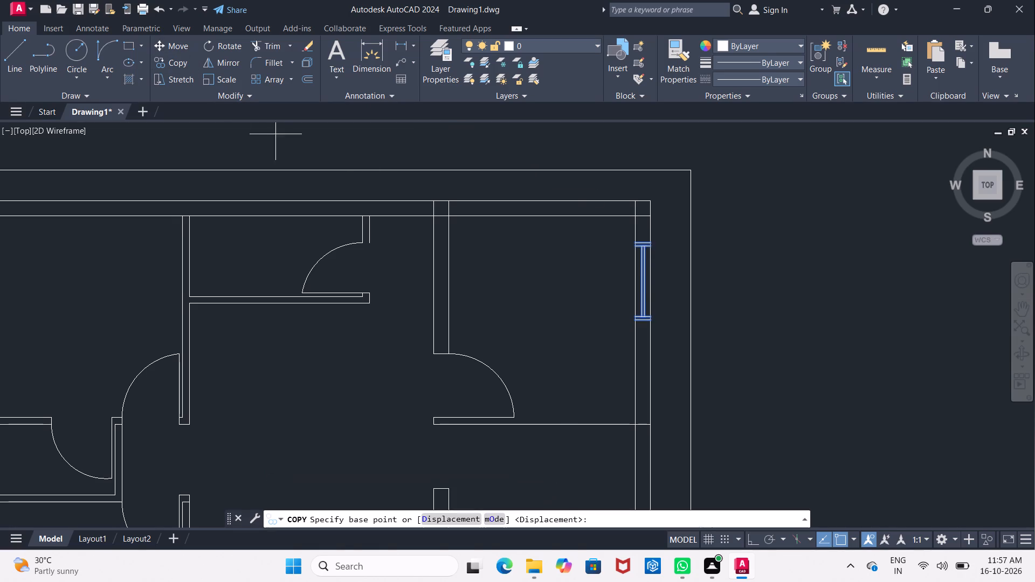
{"action": "left_click", "coordinate": [645, 279]}
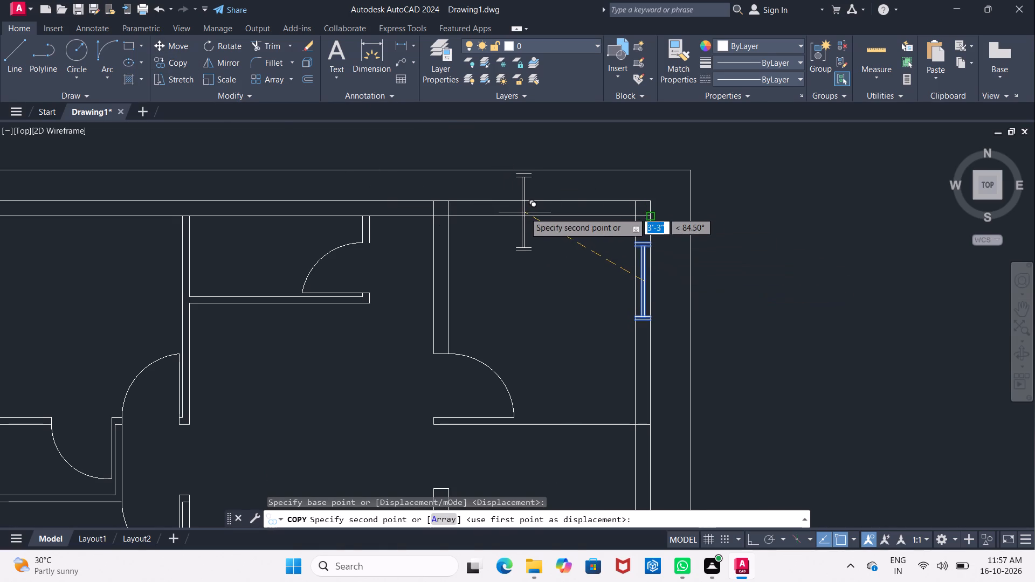
{"action": "left_click", "coordinate": [527, 212]}
{"action": "key", "text": "Escape"}
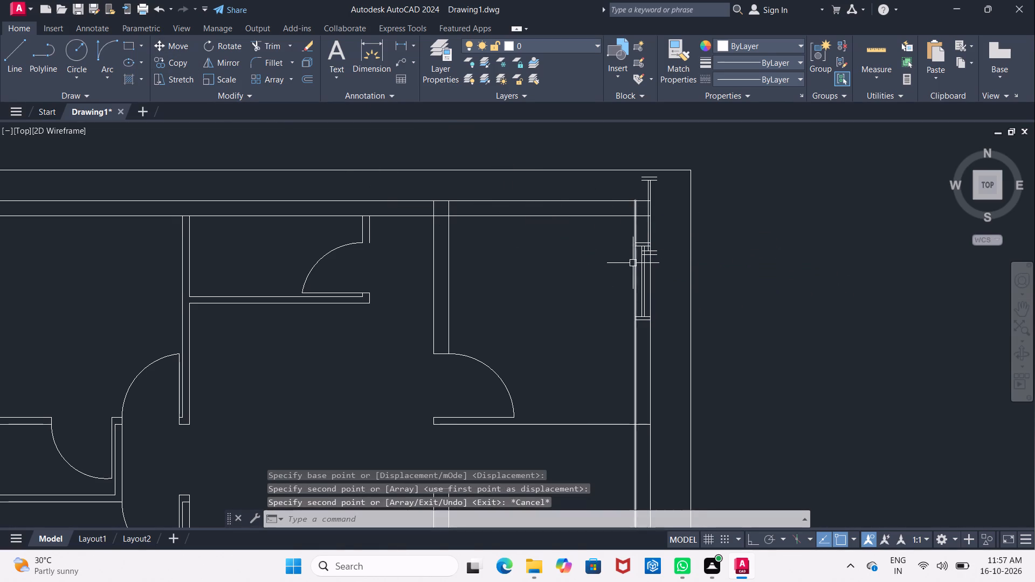
Move the copied window's four frame lines and two glazing lines left, clear of the original, across the top wall.
{"action": "scroll", "coordinate": [636, 182], "scroll_direction": "up", "scroll_amount": 2}
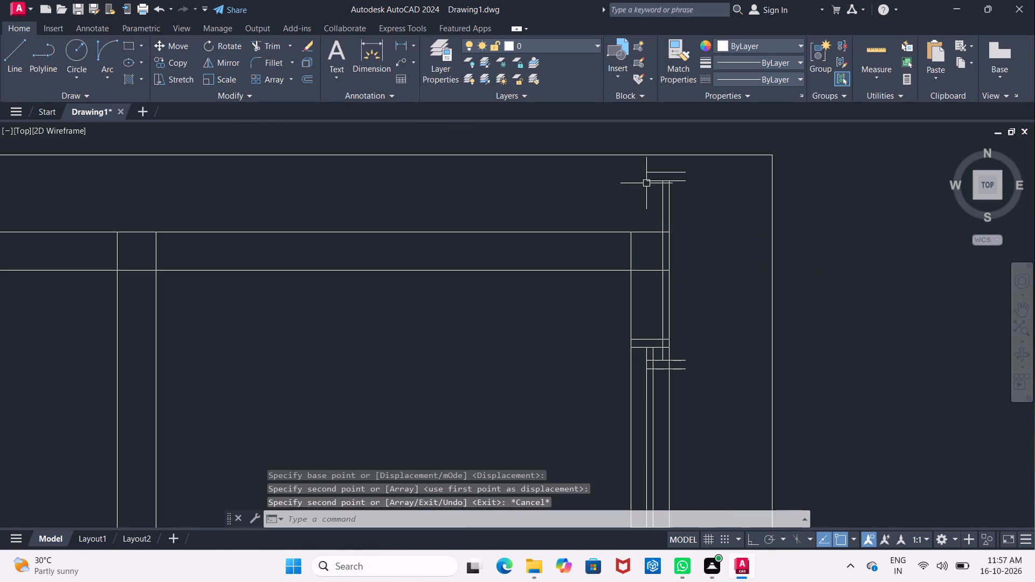
{"action": "left_click", "coordinate": [659, 172]}
{"action": "left_click", "coordinate": [678, 181]}
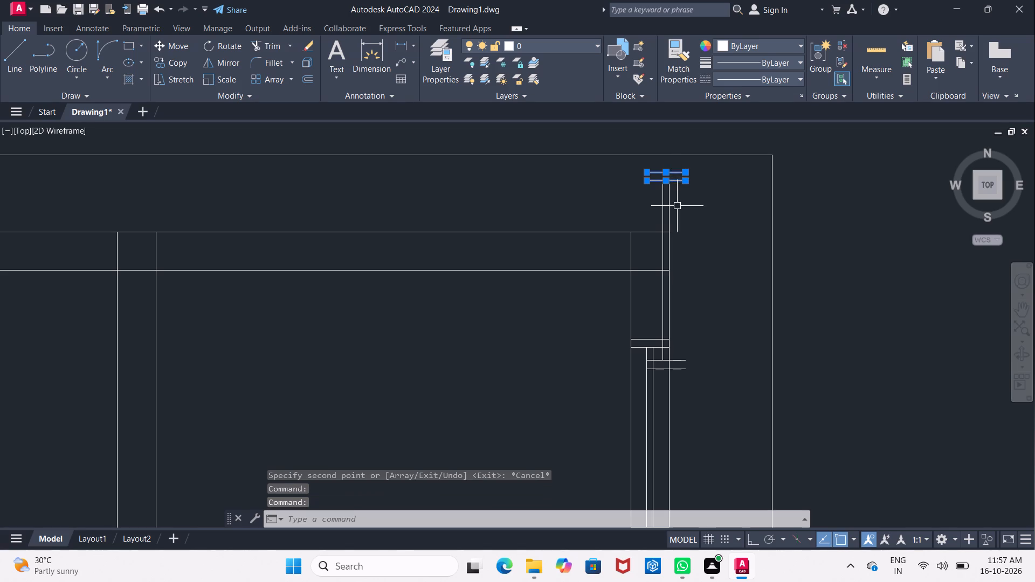
{"action": "left_click", "coordinate": [672, 213]}
{"action": "left_click", "coordinate": [663, 224]}
{"action": "scroll", "coordinate": [680, 358], "scroll_direction": "up", "scroll_amount": 2}
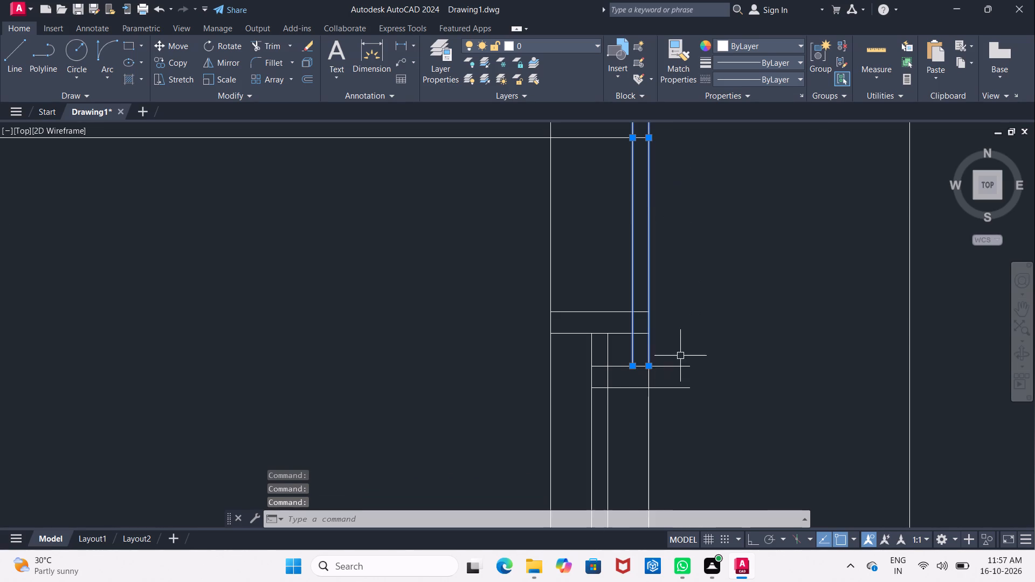
{"action": "left_click", "coordinate": [679, 363]}
{"action": "left_click", "coordinate": [684, 385]}
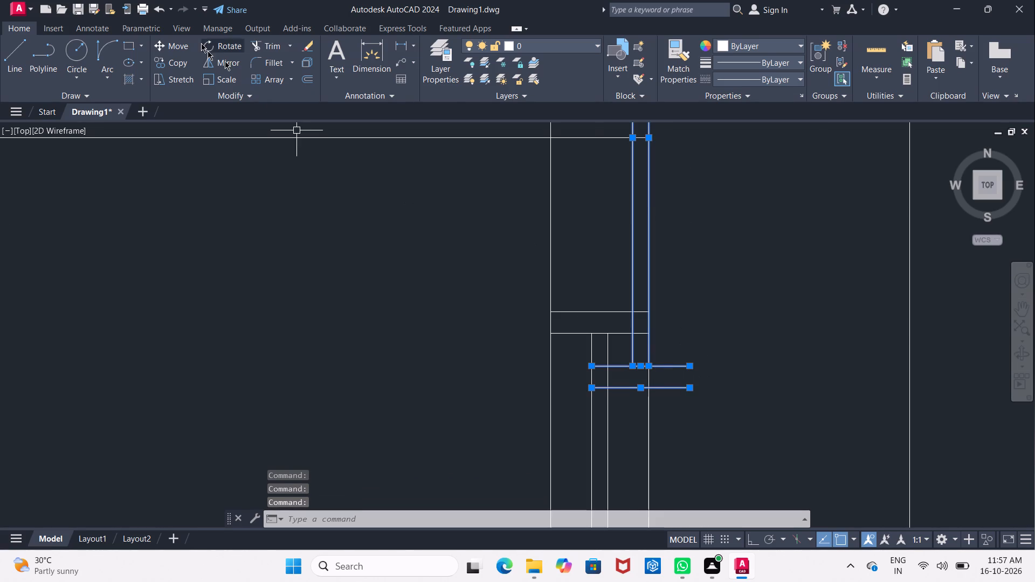
{"action": "left_click", "coordinate": [178, 51]}
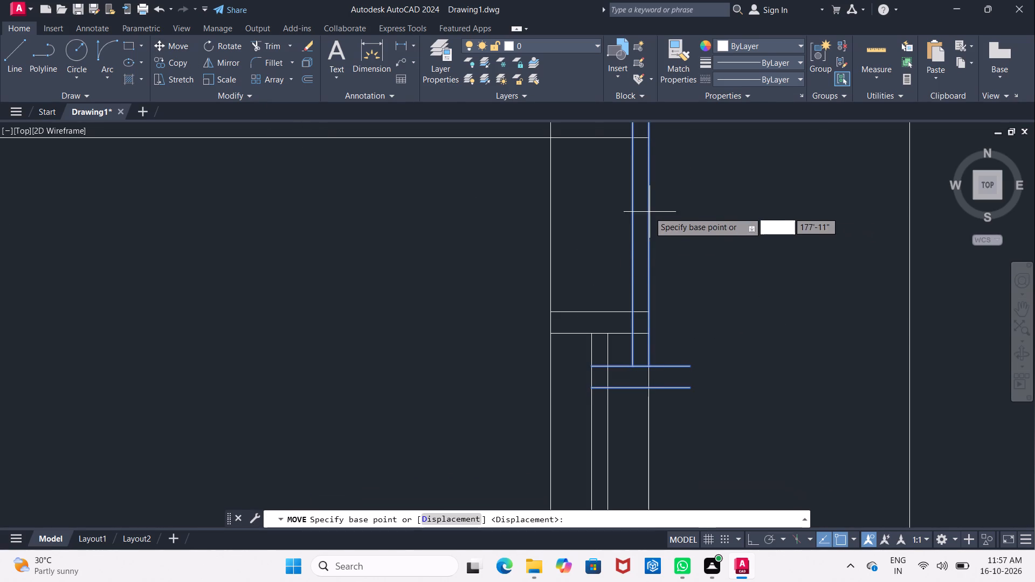
{"action": "left_click", "coordinate": [643, 208]}
{"action": "middle_click_drag", "start_coordinate": [369, 268], "coordinate": [891, 189]}
{"action": "scroll", "coordinate": [769, 223], "scroll_direction": "down", "scroll_amount": 1}
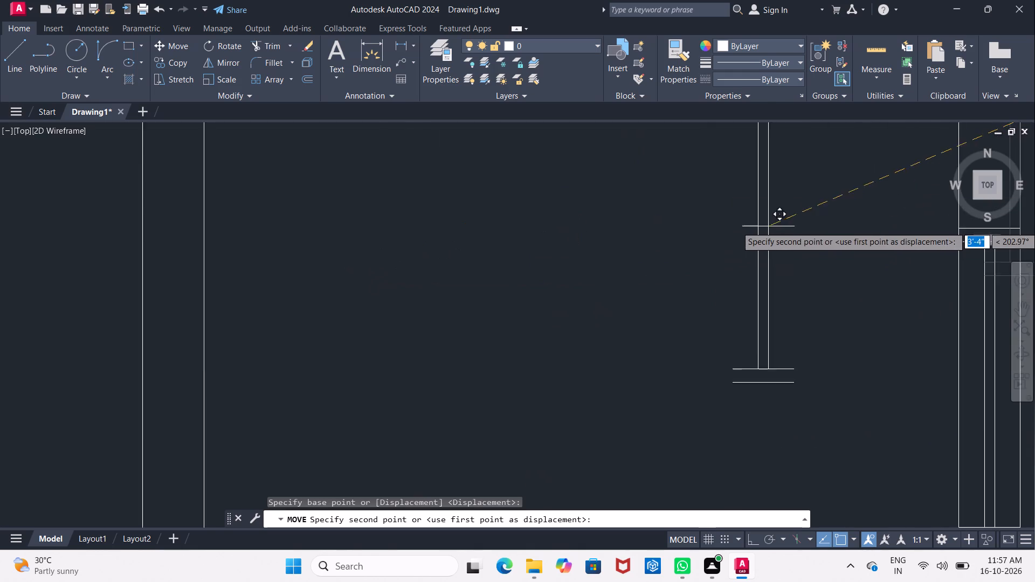
{"action": "scroll", "coordinate": [768, 226], "scroll_direction": "down", "scroll_amount": 2}
{"action": "middle_click_drag", "start_coordinate": [729, 250], "coordinate": [613, 265]}
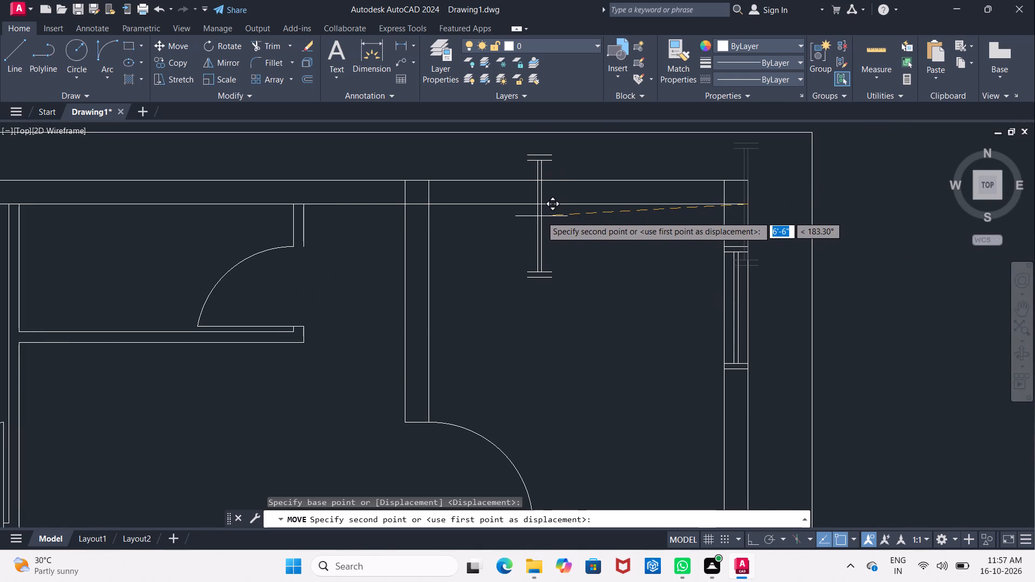
{"action": "left_click", "coordinate": [540, 213]}
{"action": "key", "text": "Escape"}
Rotate the copied window to 270° about its upper right frame end with Ortho on, so it runs horizontally.
{"action": "left_click", "coordinate": [508, 145]}
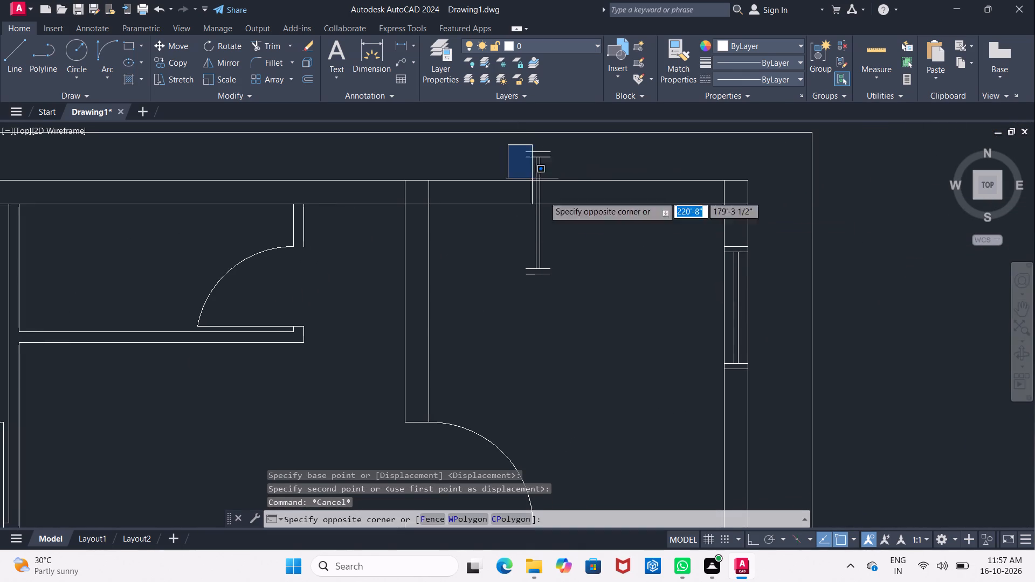
{"action": "left_click", "coordinate": [581, 302]}
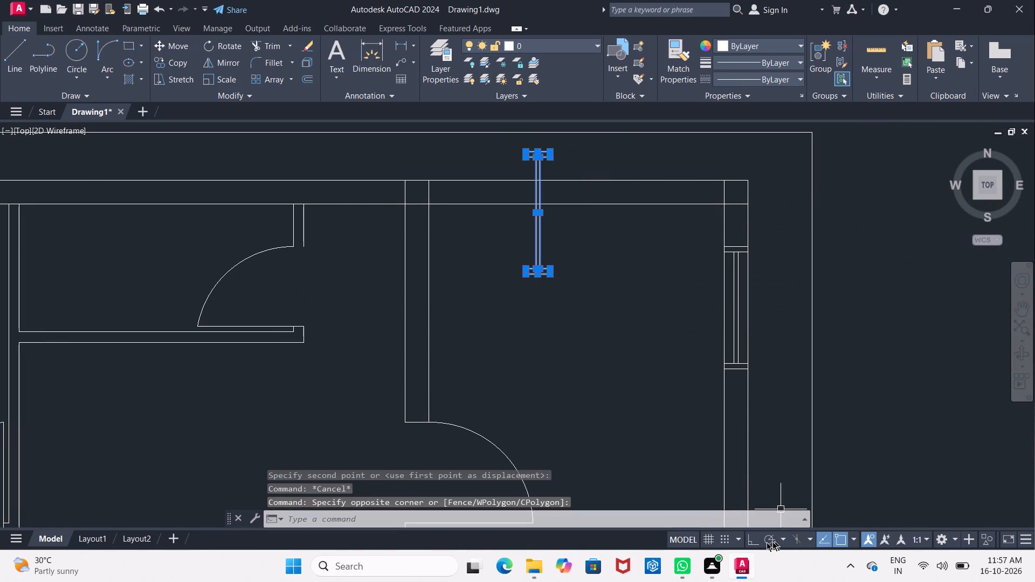
{"action": "left_click", "coordinate": [752, 543]}
{"action": "left_click", "coordinate": [227, 41]}
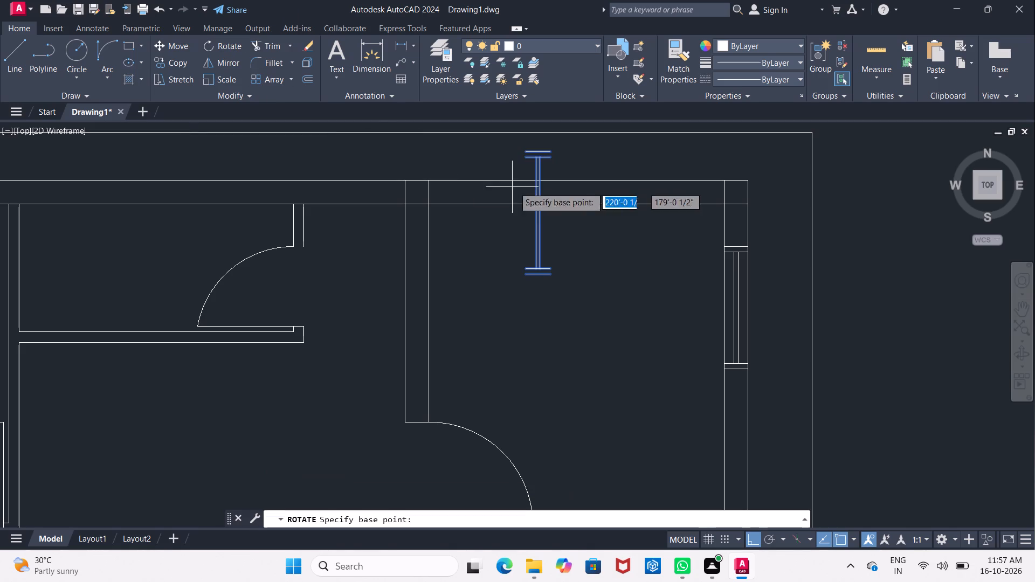
{"action": "left_click", "coordinate": [553, 160]}
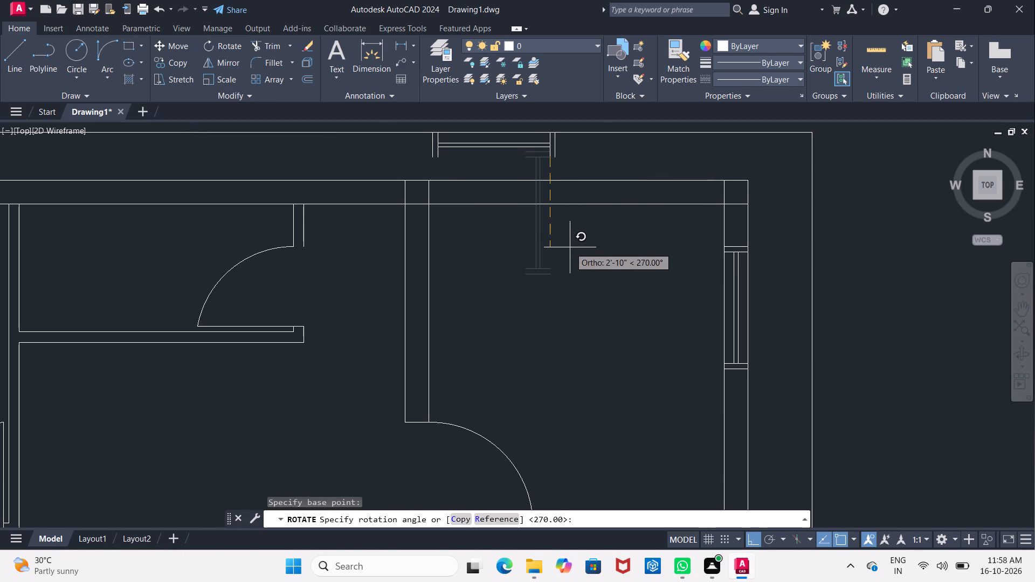
{"action": "left_click", "coordinate": [570, 247]}
{"action": "middle_click_drag", "start_coordinate": [441, 186], "coordinate": [448, 238]}
{"action": "key", "text": "Escape"}
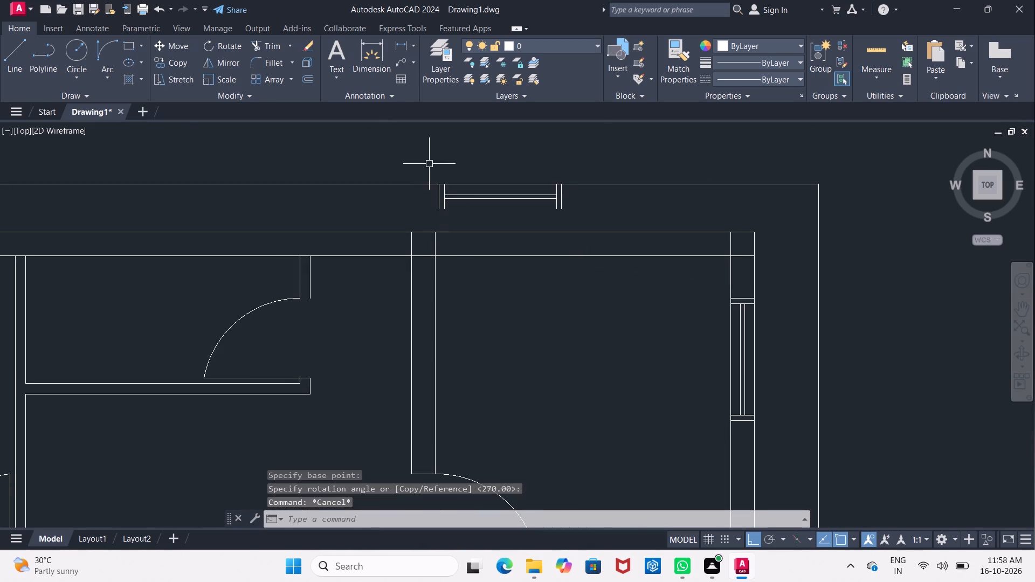
Move the horizontal window copy about 1'-9" to the right, above the upper right room.
{"action": "left_click_drag", "start_coordinate": [429, 164], "coordinate": [429, 172]}
{"action": "left_click", "coordinate": [590, 219]}
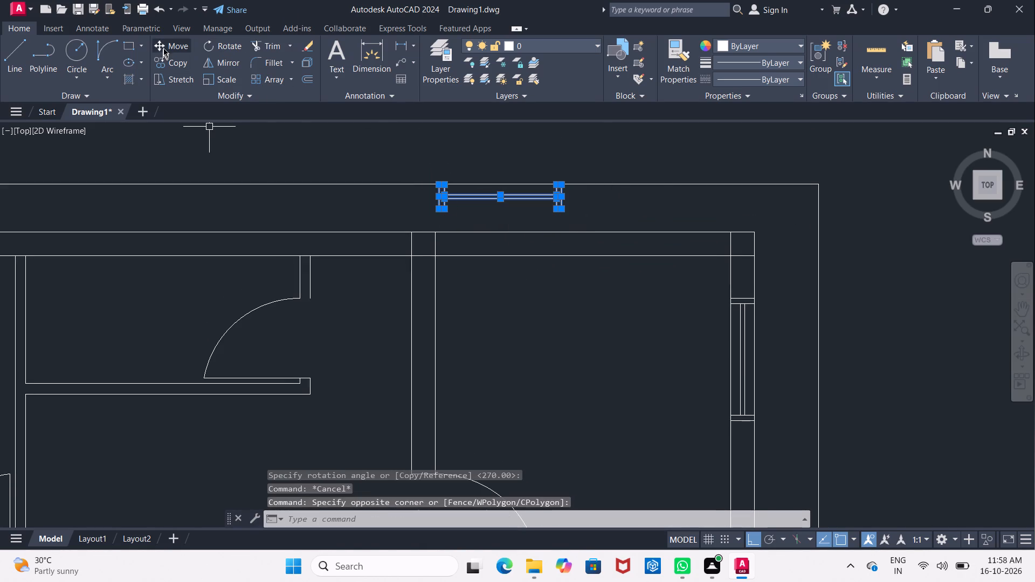
{"action": "left_click", "coordinate": [163, 47]}
{"action": "left_click", "coordinate": [503, 199]}
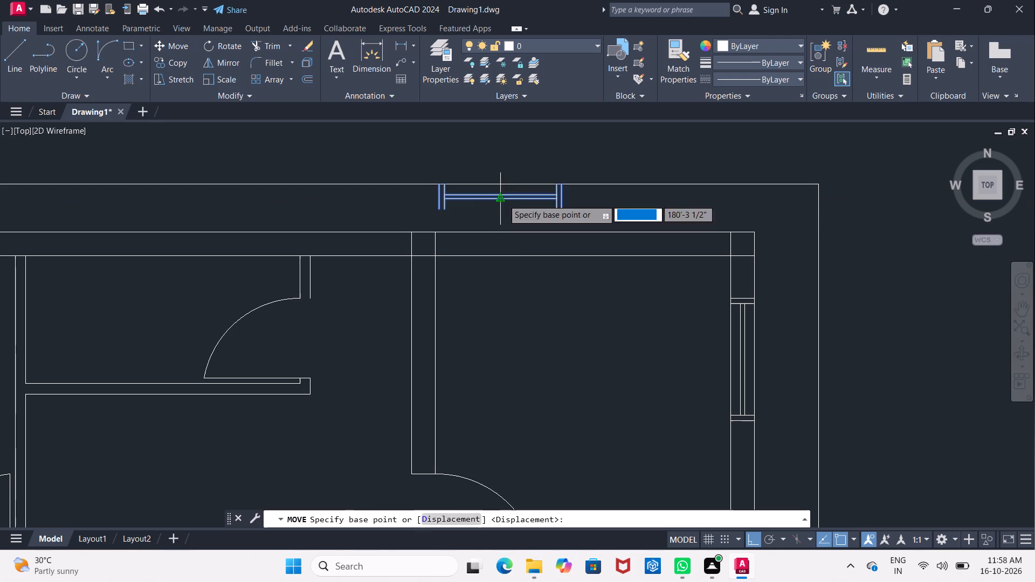
{"action": "left_click", "coordinate": [545, 198]}
{"action": "middle_click_drag", "start_coordinate": [565, 218], "coordinate": [543, 206]}
{"action": "key", "text": "Escape"}
Turn Ortho off and move the window copy down onto the top wall of the upper right room.
{"action": "left_click_drag", "start_coordinate": [453, 141], "coordinate": [456, 148]}
{"action": "left_click", "coordinate": [618, 227]}
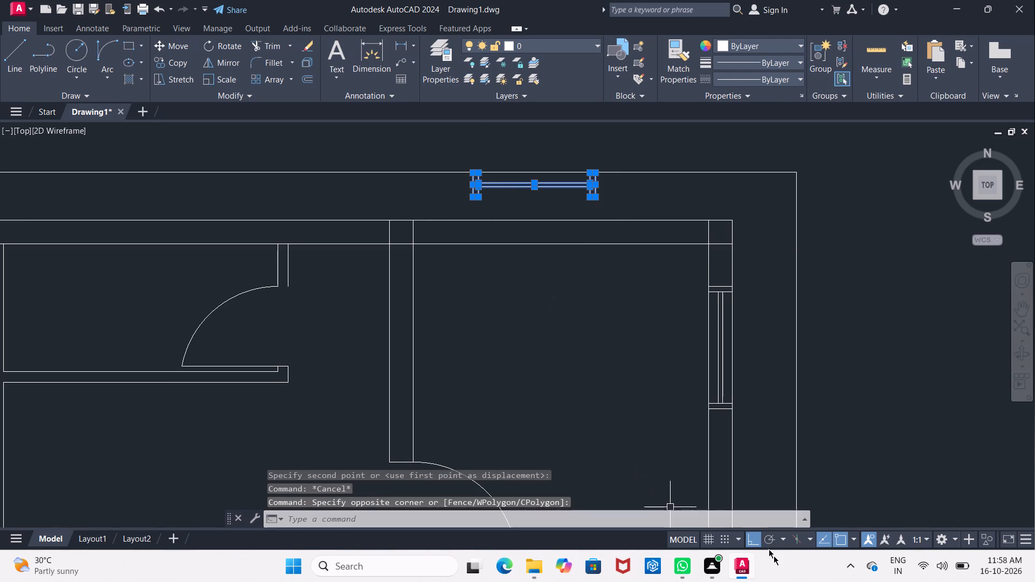
{"action": "left_click", "coordinate": [747, 541]}
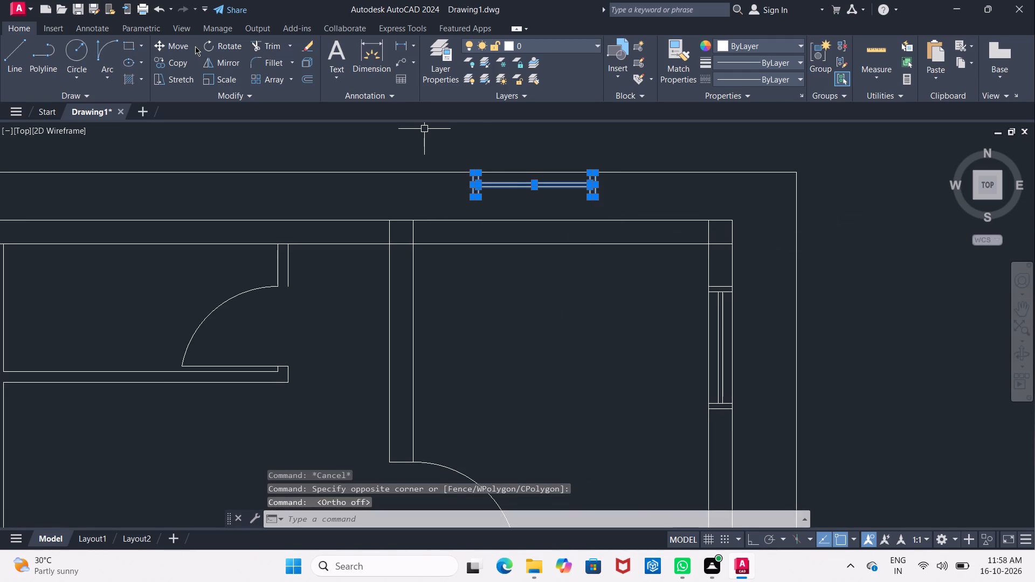
{"action": "left_click", "coordinate": [183, 45]}
{"action": "scroll", "coordinate": [635, 190], "scroll_direction": "up", "scroll_amount": 2}
{"action": "left_click", "coordinate": [529, 149]}
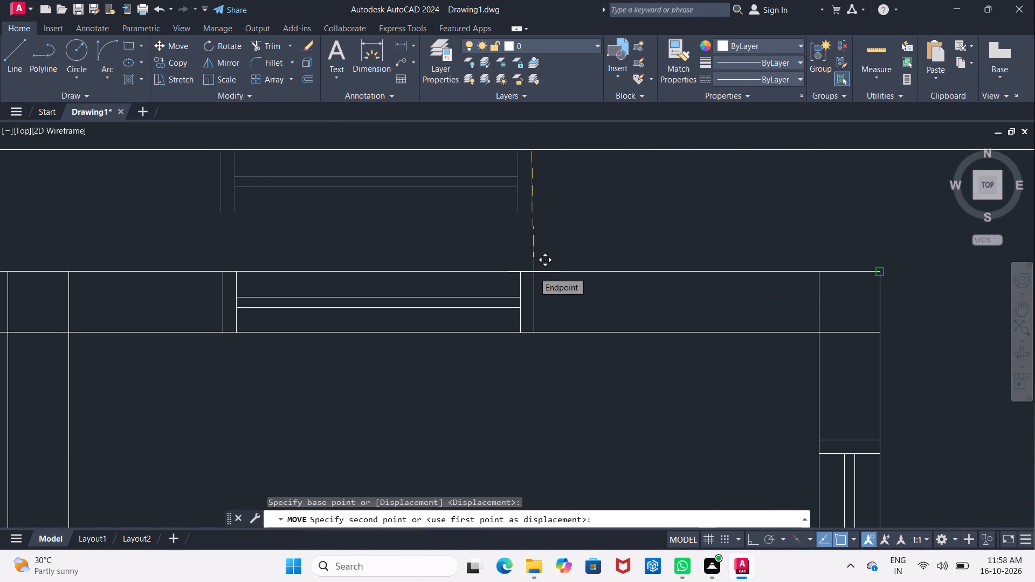
{"action": "left_click", "coordinate": [493, 262]}
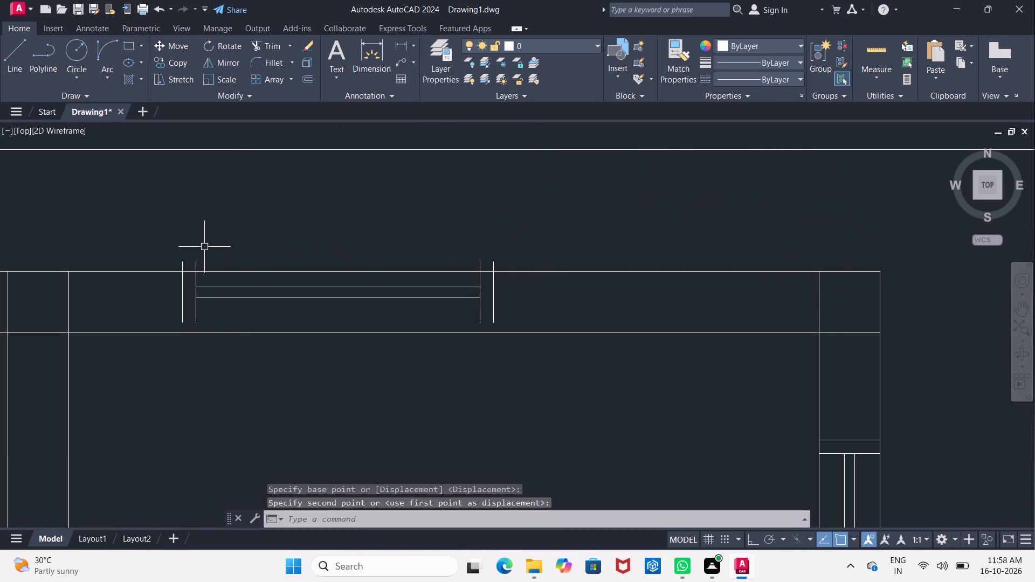
Move the window down 1 1/2" so its right frame's upper end meets the top wall's outer line.
{"action": "left_click", "coordinate": [158, 245]}
{"action": "left_click", "coordinate": [515, 375]}
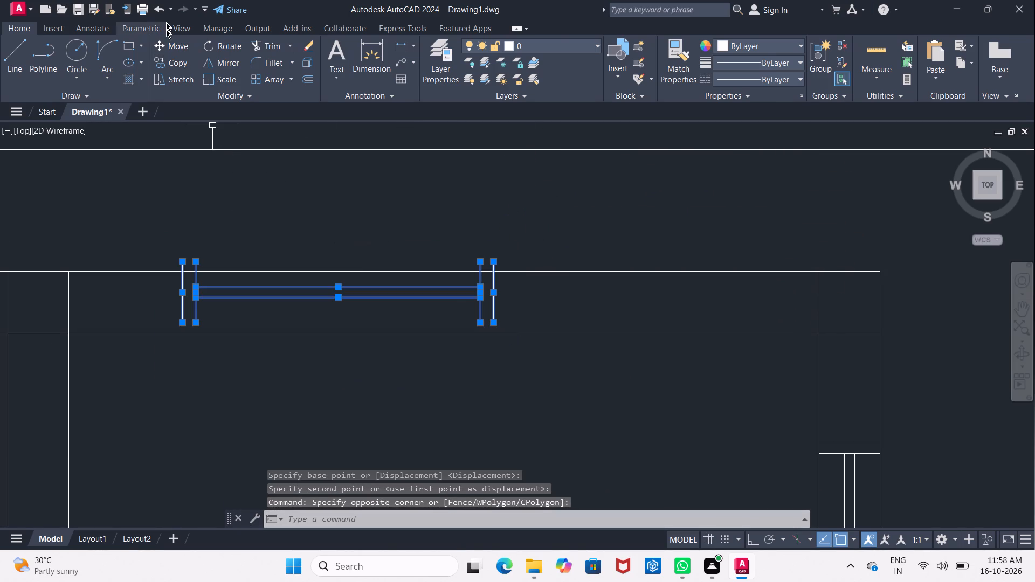
{"action": "left_click", "coordinate": [172, 50]}
{"action": "scroll", "coordinate": [488, 272], "scroll_direction": "up", "scroll_amount": 2}
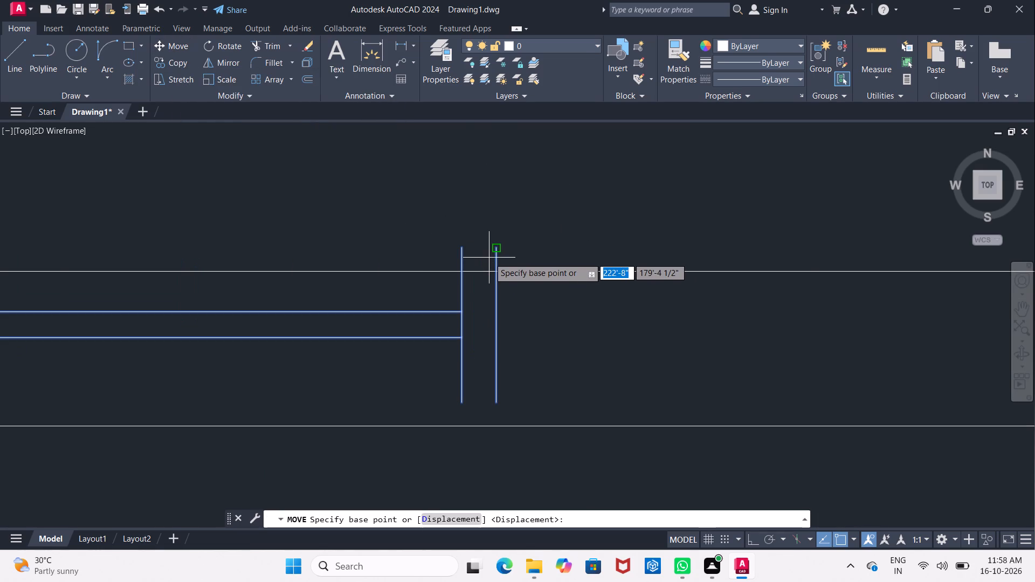
{"action": "left_click", "coordinate": [495, 252]}
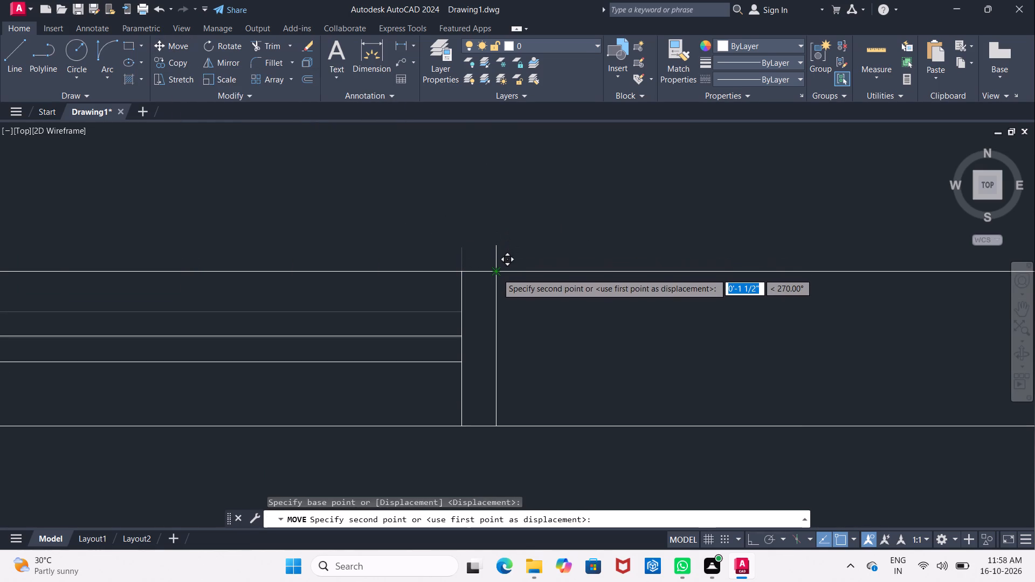
{"action": "left_click", "coordinate": [497, 273]}
{"action": "scroll", "coordinate": [499, 273], "scroll_direction": "down", "scroll_amount": 4}
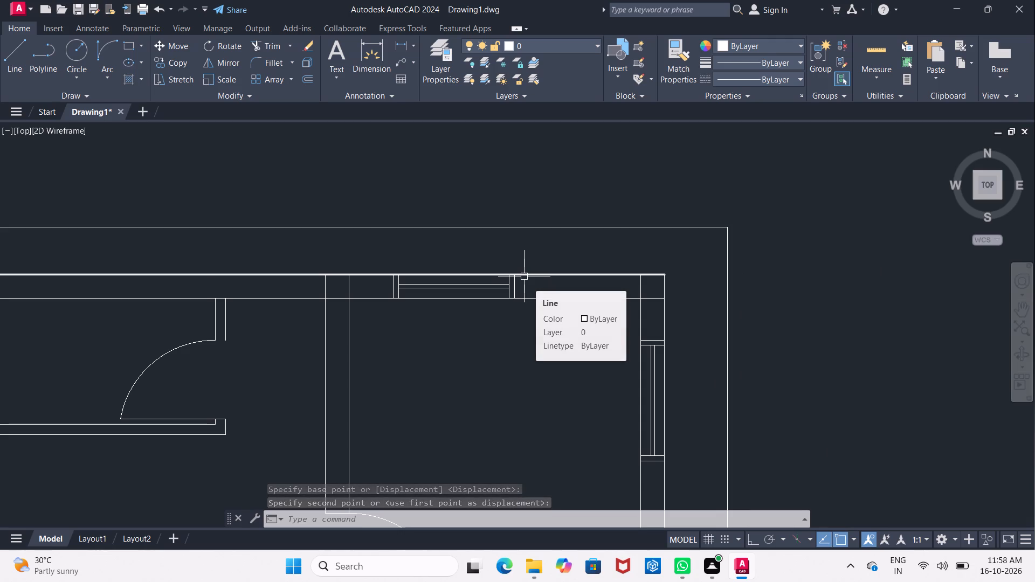
{"action": "key", "text": "Escape"}
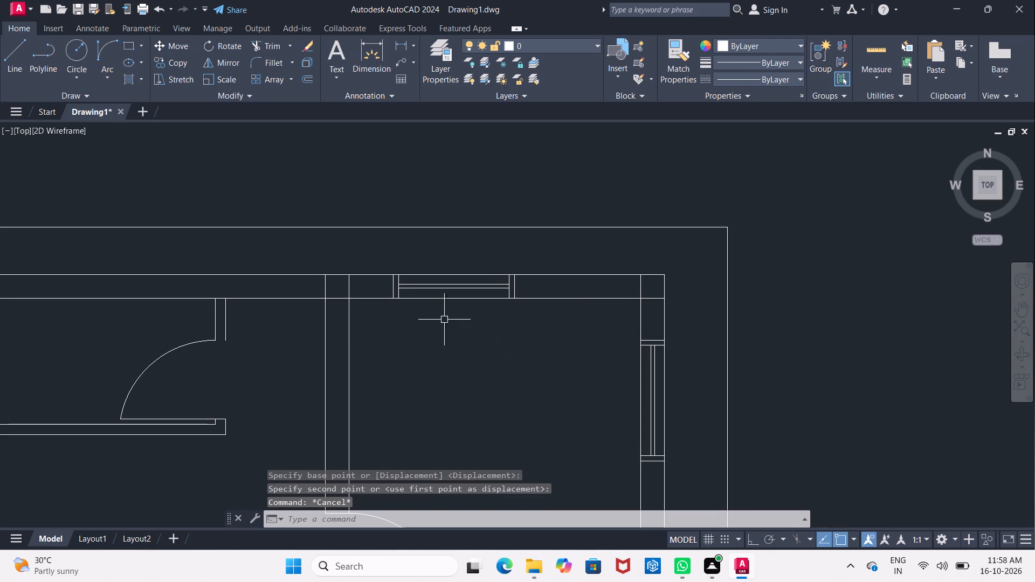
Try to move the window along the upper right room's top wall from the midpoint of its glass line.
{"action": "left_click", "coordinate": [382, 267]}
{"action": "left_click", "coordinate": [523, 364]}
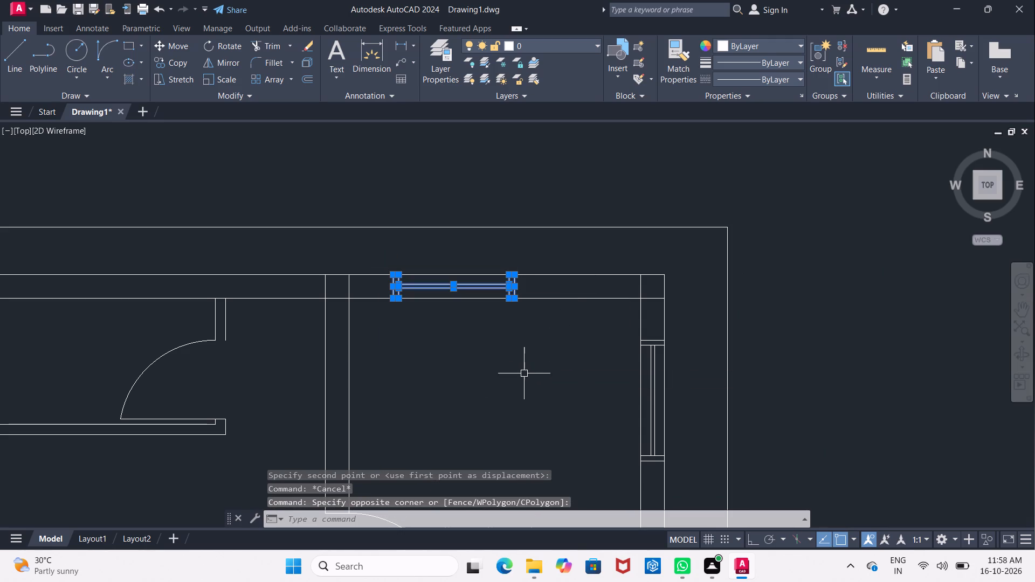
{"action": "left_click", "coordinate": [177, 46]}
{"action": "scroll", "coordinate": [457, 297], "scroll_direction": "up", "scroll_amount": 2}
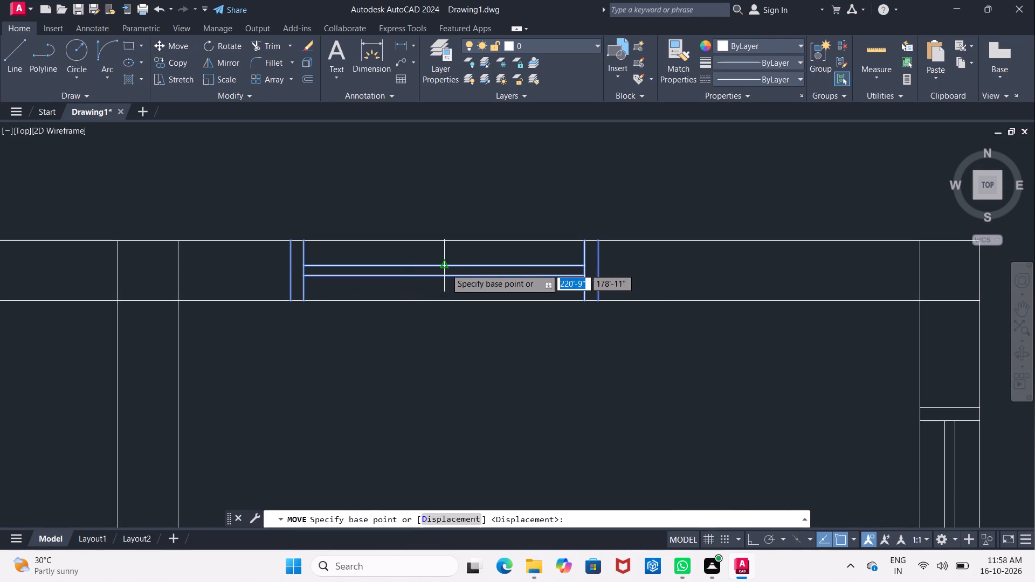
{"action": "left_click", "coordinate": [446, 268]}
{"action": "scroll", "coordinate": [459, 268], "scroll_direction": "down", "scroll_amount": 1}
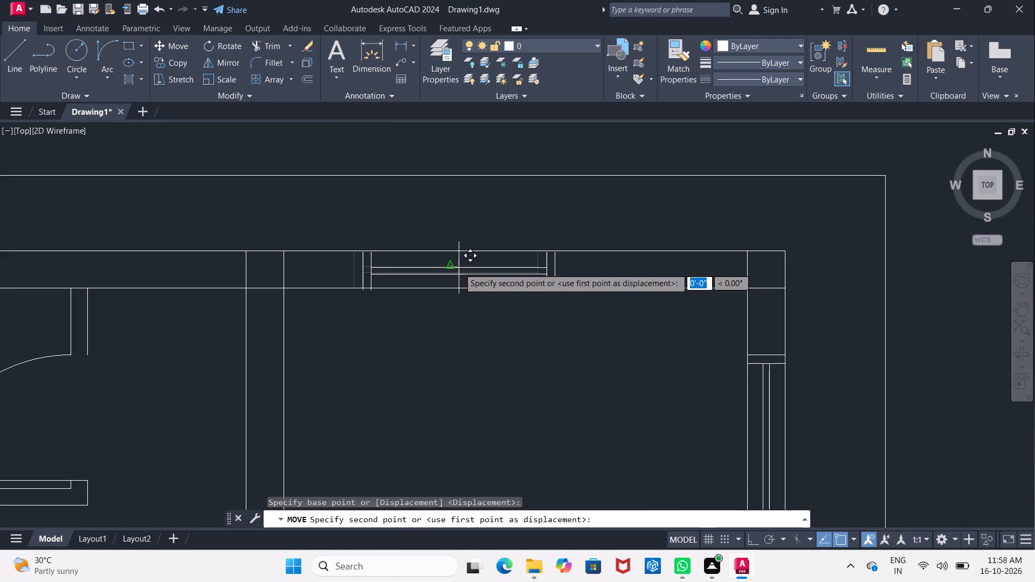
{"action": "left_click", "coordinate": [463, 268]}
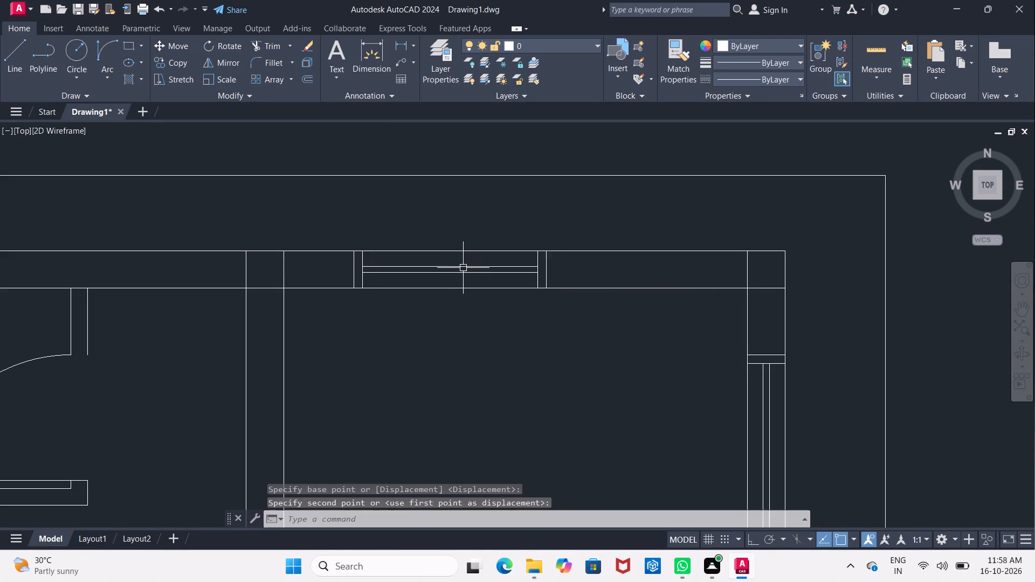
Move the window a few inches to the right along the top wall's outer line from its upper right frame end.
{"action": "left_click_drag", "start_coordinate": [341, 236], "coordinate": [347, 246]}
{"action": "left_click", "coordinate": [556, 339]}
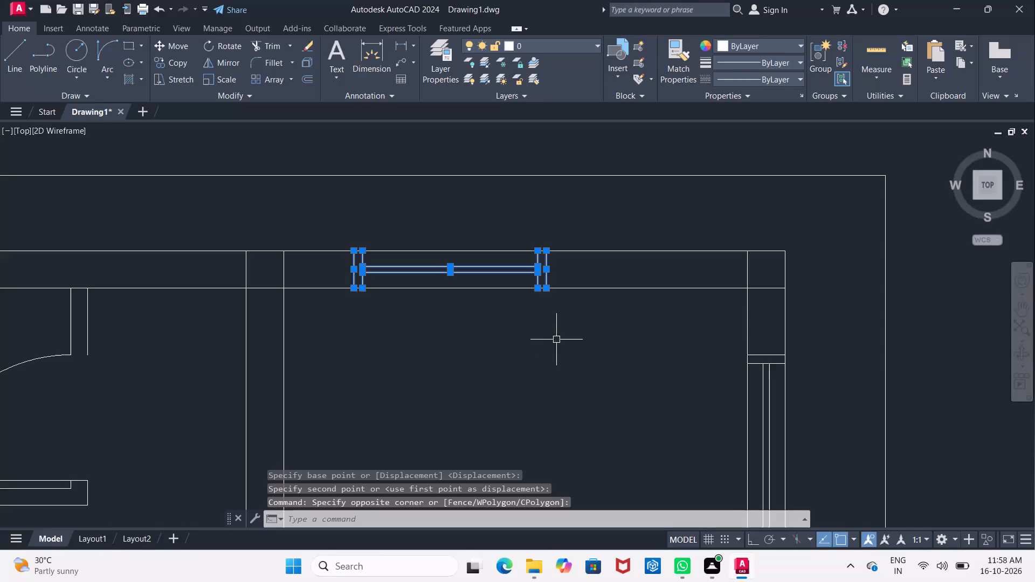
{"action": "left_click", "coordinate": [179, 47]}
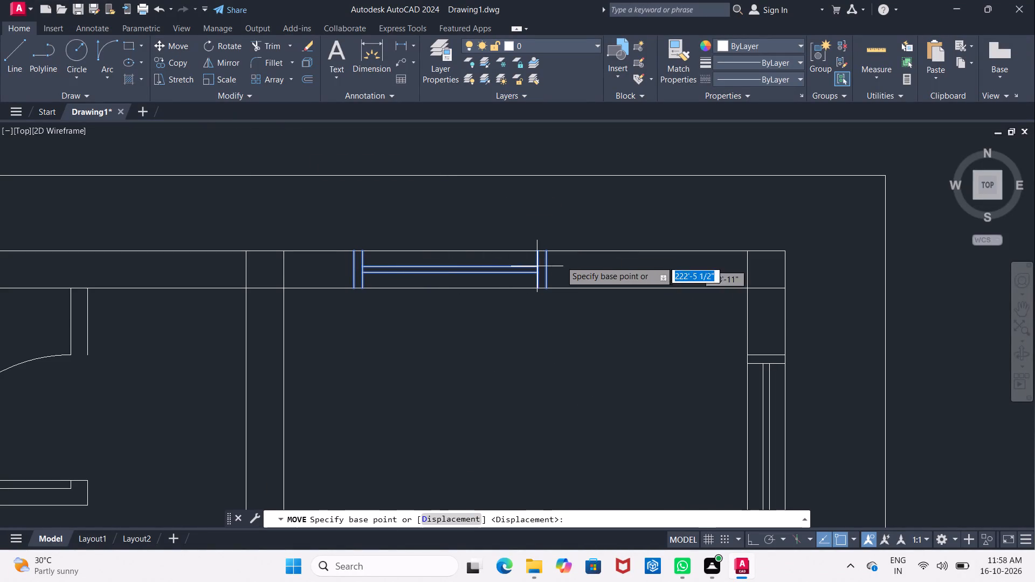
{"action": "left_click", "coordinate": [545, 254]}
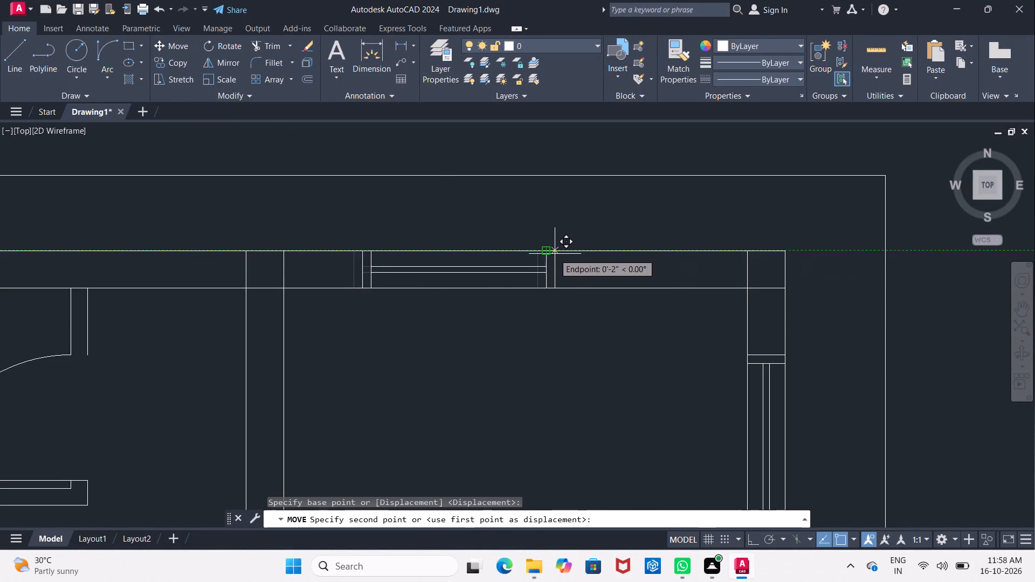
{"action": "left_click", "coordinate": [564, 254]}
Move the top-wall window slightly further right along the wall's outer line, again from its upper right frame end.
{"action": "scroll", "coordinate": [564, 275], "scroll_direction": "down", "scroll_amount": 3}
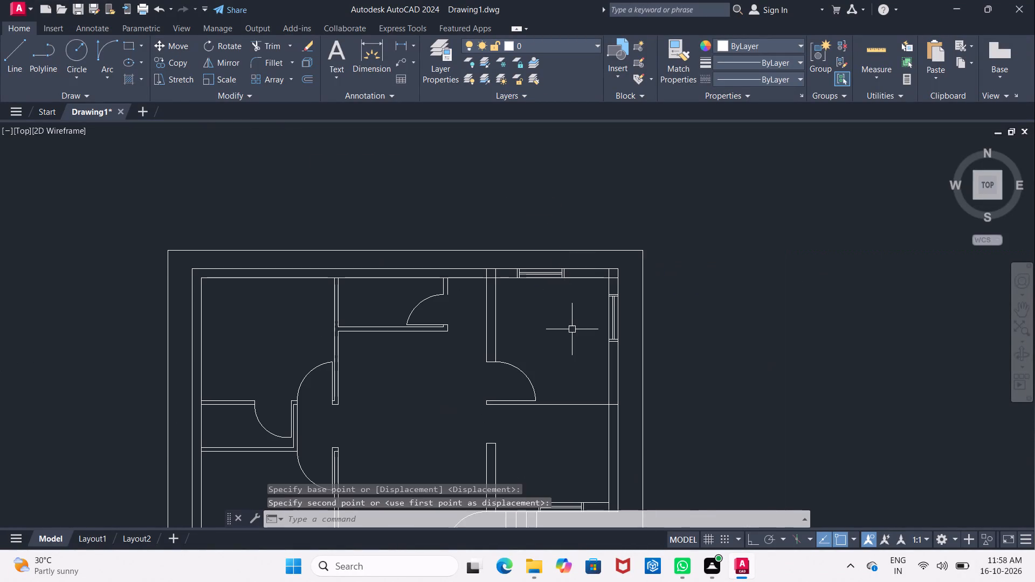
{"action": "middle_click_drag", "start_coordinate": [572, 331], "coordinate": [549, 324]}
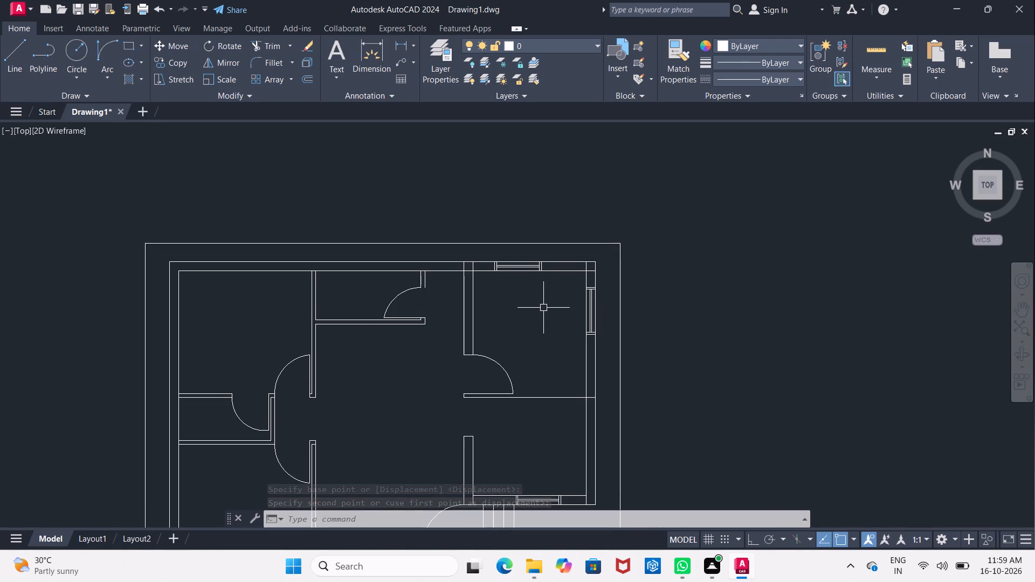
{"action": "scroll", "coordinate": [542, 301], "scroll_direction": "up", "scroll_amount": 1}
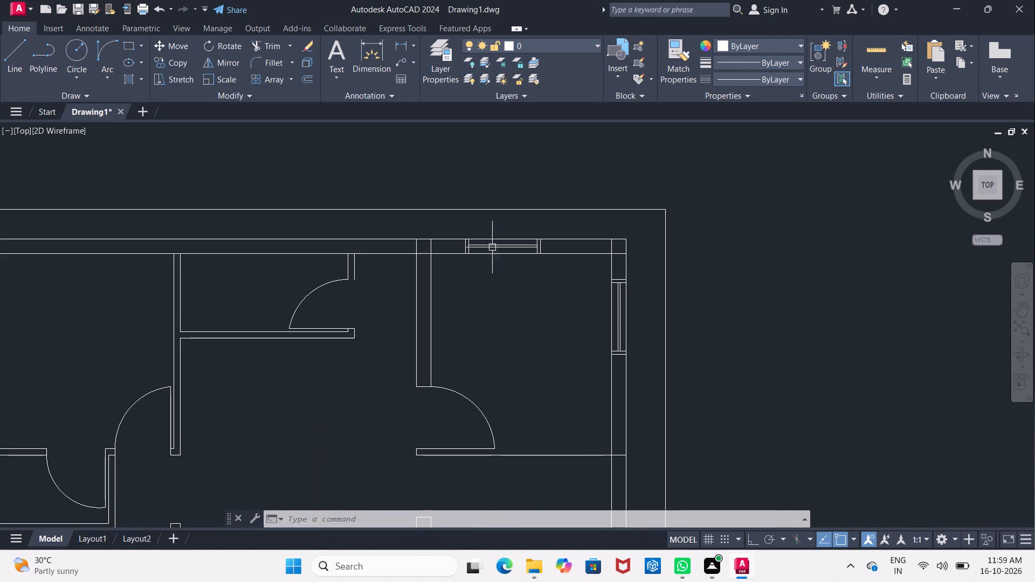
{"action": "scroll", "coordinate": [451, 230], "scroll_direction": "up", "scroll_amount": 2}
{"action": "left_click", "coordinate": [457, 232]}
{"action": "left_click", "coordinate": [711, 356]}
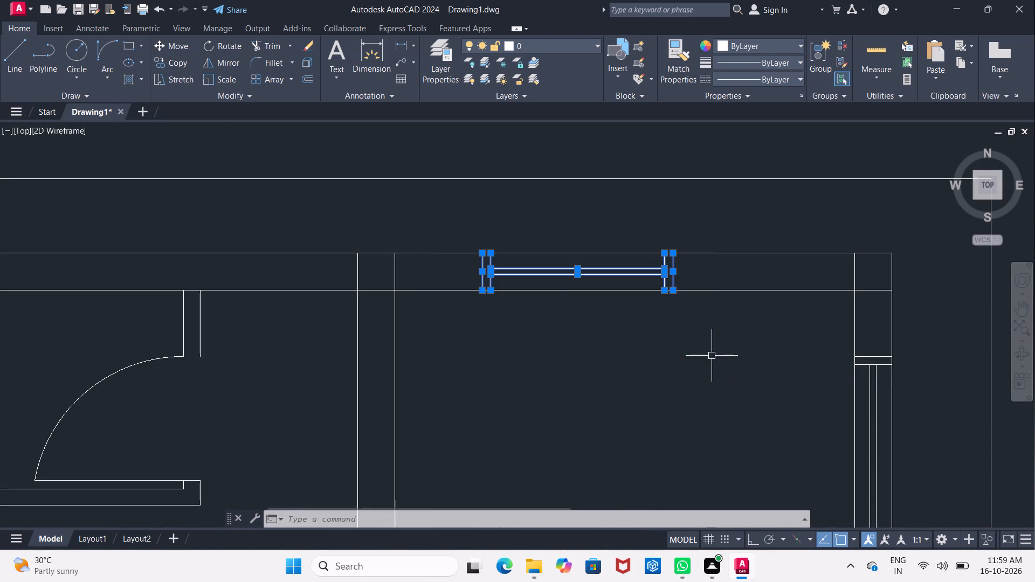
{"action": "left_click", "coordinate": [163, 44]}
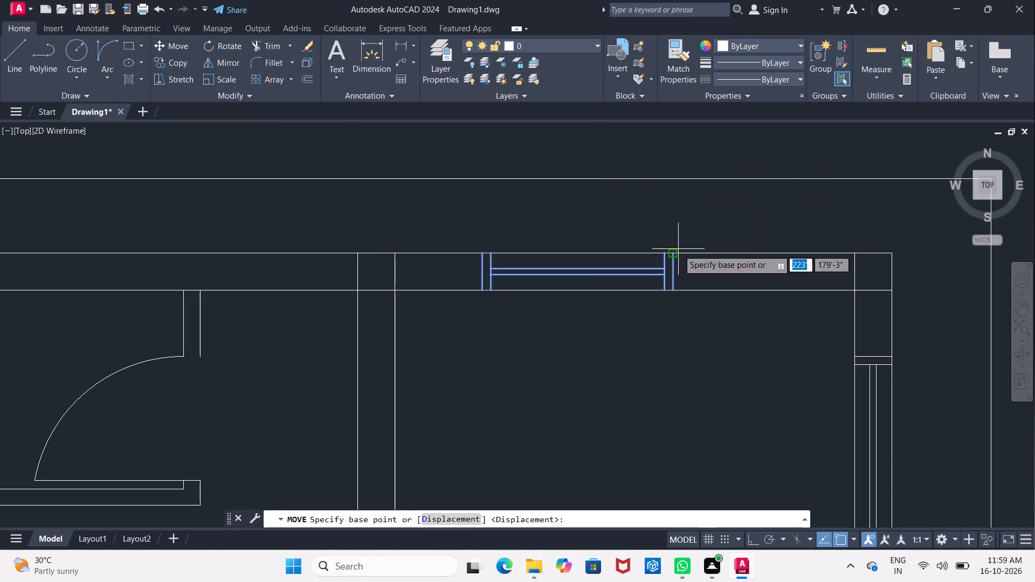
{"action": "left_click", "coordinate": [674, 252]}
{"action": "left_click", "coordinate": [682, 254]}
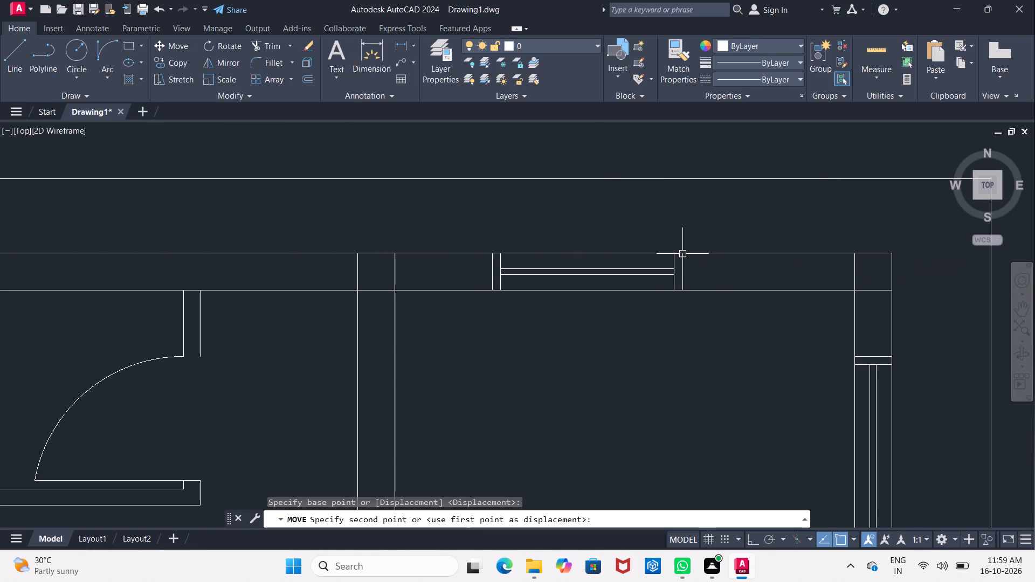
Move the top-wall window 10 1/2" to the right along the wall's outer line, towards the middle of the upper right room.
{"action": "middle_click_drag", "start_coordinate": [632, 262], "coordinate": [626, 241]}
{"action": "left_click_drag", "start_coordinate": [447, 221], "coordinate": [458, 225]}
{"action": "left_click", "coordinate": [769, 309]}
{"action": "left_click", "coordinate": [184, 45]}
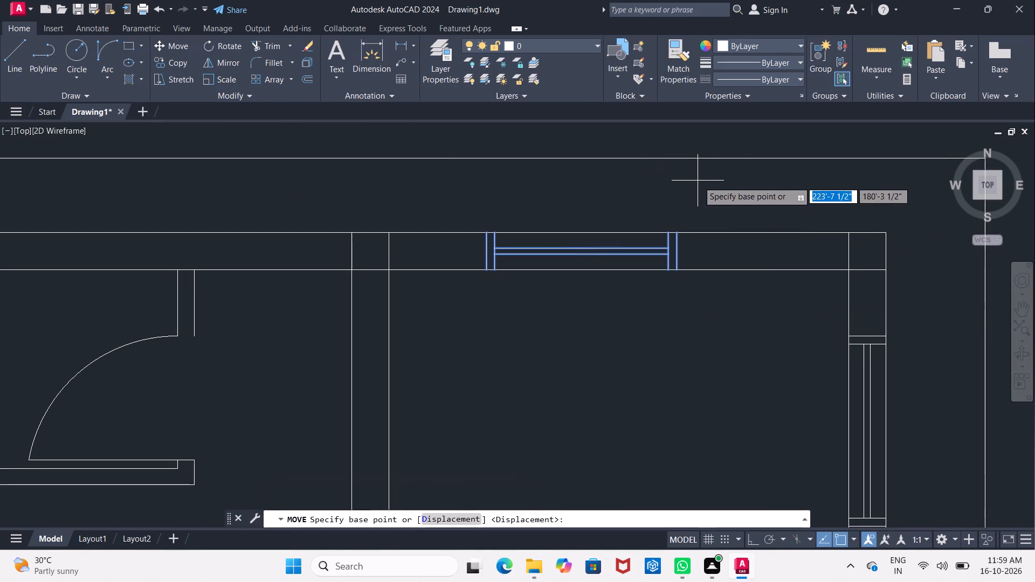
{"action": "left_click", "coordinate": [678, 230]}
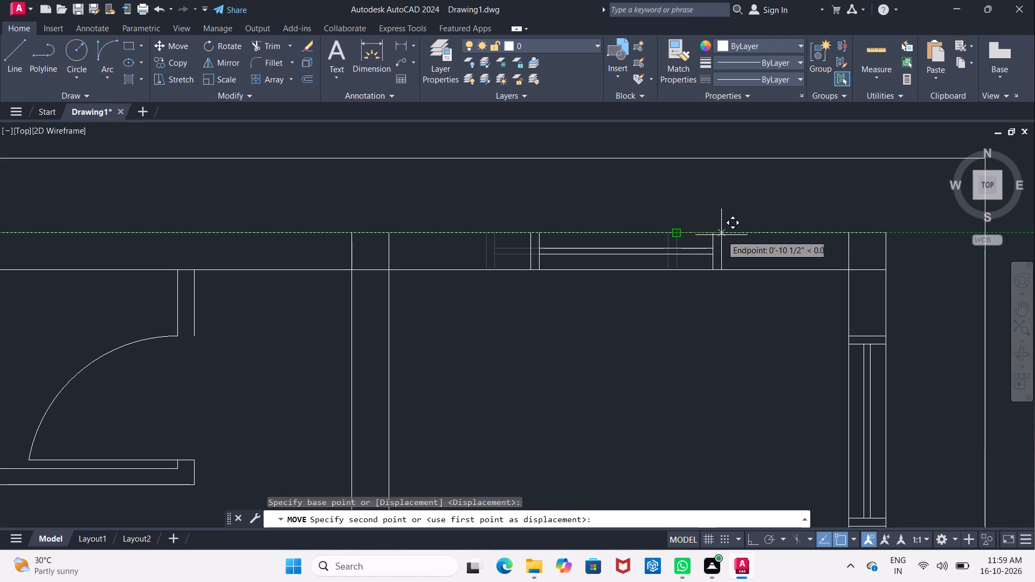
{"action": "left_click", "coordinate": [721, 235]}
Copy the top-wall window about 14'-0" to the left with Ortho on, into the wall above the small upper middle room.
{"action": "scroll", "coordinate": [725, 273], "scroll_direction": "down", "scroll_amount": 3}
{"action": "middle_click_drag", "start_coordinate": [730, 325], "coordinate": [645, 232]}
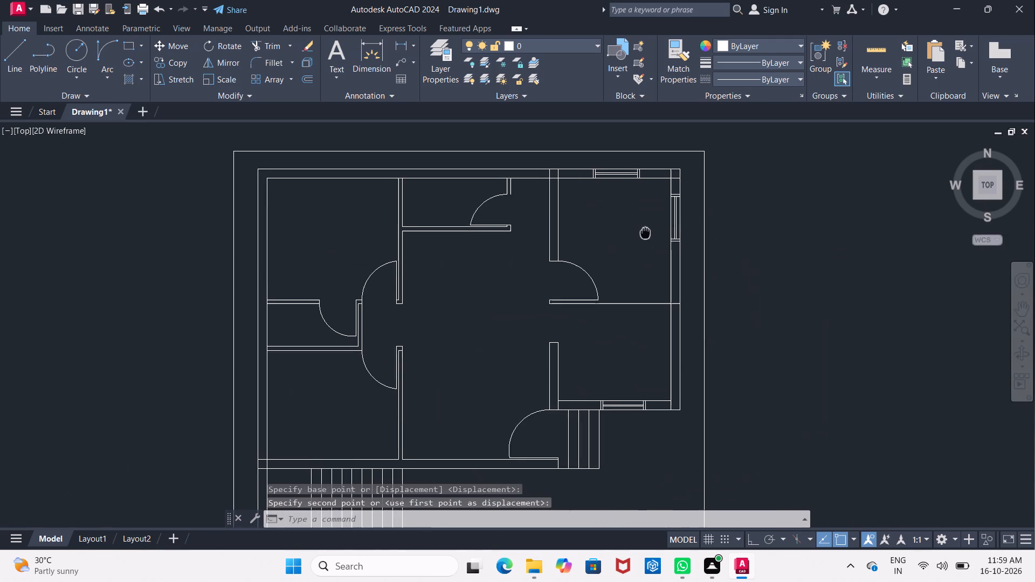
{"action": "middle_click_drag", "start_coordinate": [645, 232], "coordinate": [645, 232]}
{"action": "middle_click_drag", "start_coordinate": [611, 218], "coordinate": [722, 216]}
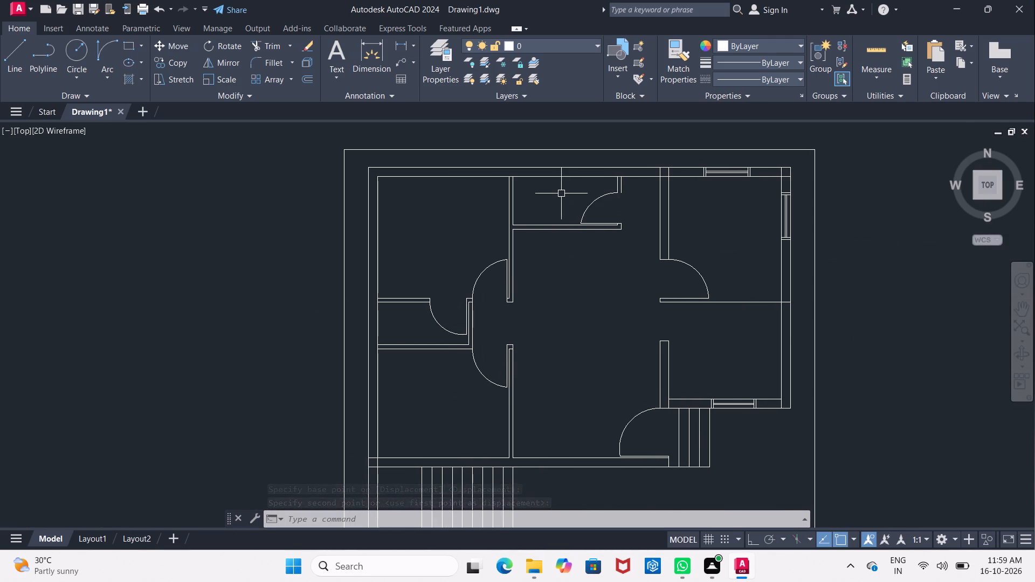
{"action": "scroll", "coordinate": [561, 193], "scroll_direction": "up", "scroll_amount": 1}
{"action": "middle_click_drag", "start_coordinate": [560, 193], "coordinate": [545, 218]}
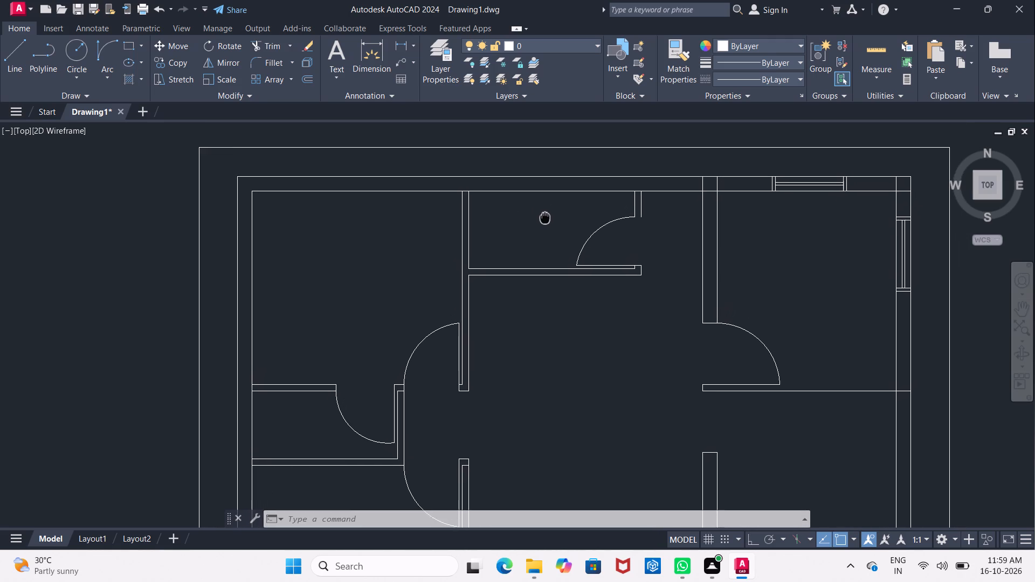
{"action": "middle_click_drag", "start_coordinate": [545, 218], "coordinate": [544, 220]}
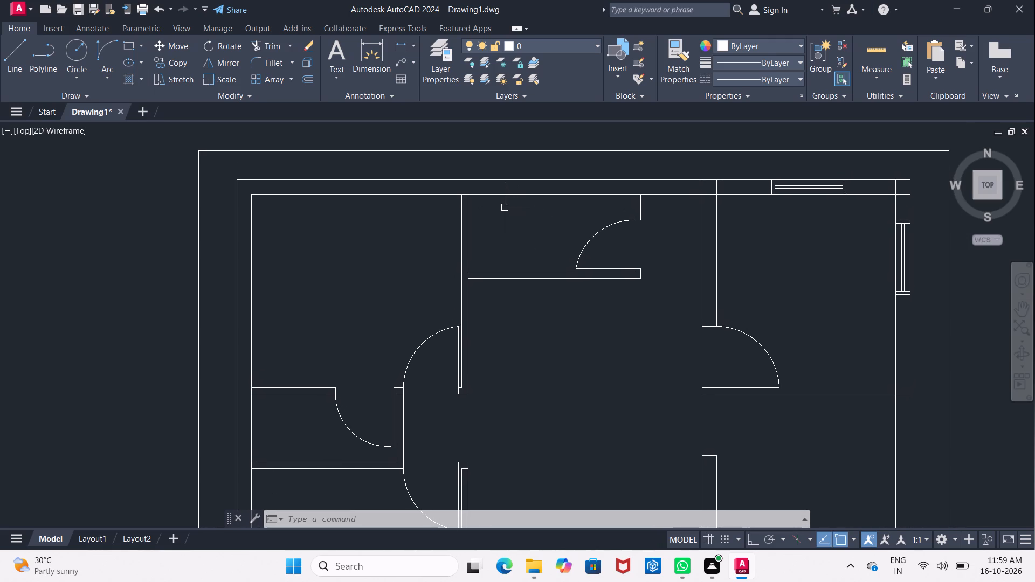
{"action": "scroll", "coordinate": [505, 207], "scroll_direction": "up", "scroll_amount": 1}
{"action": "middle_click_drag", "start_coordinate": [505, 207], "coordinate": [486, 224]}
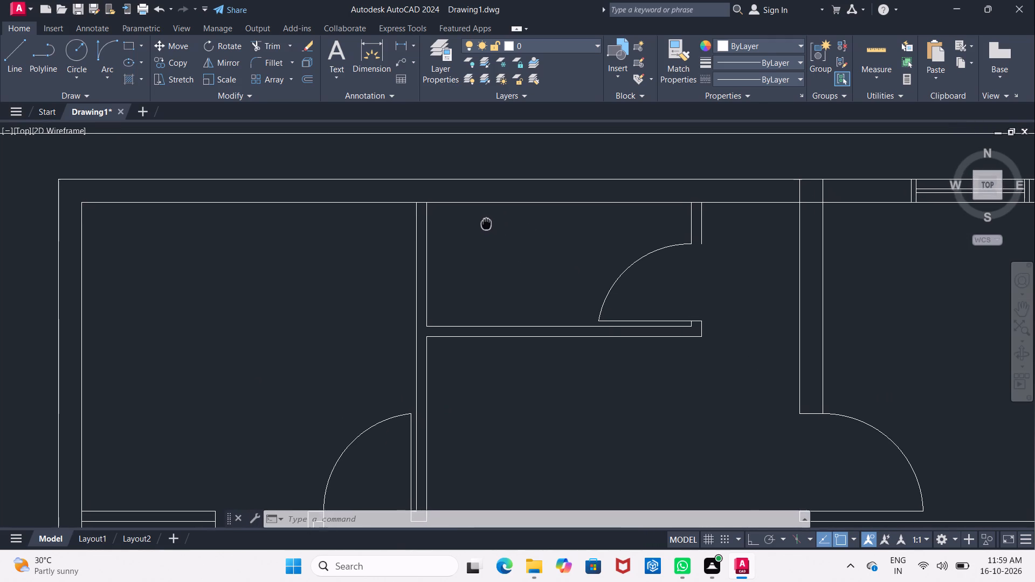
{"action": "middle_click_drag", "start_coordinate": [486, 224], "coordinate": [362, 221]}
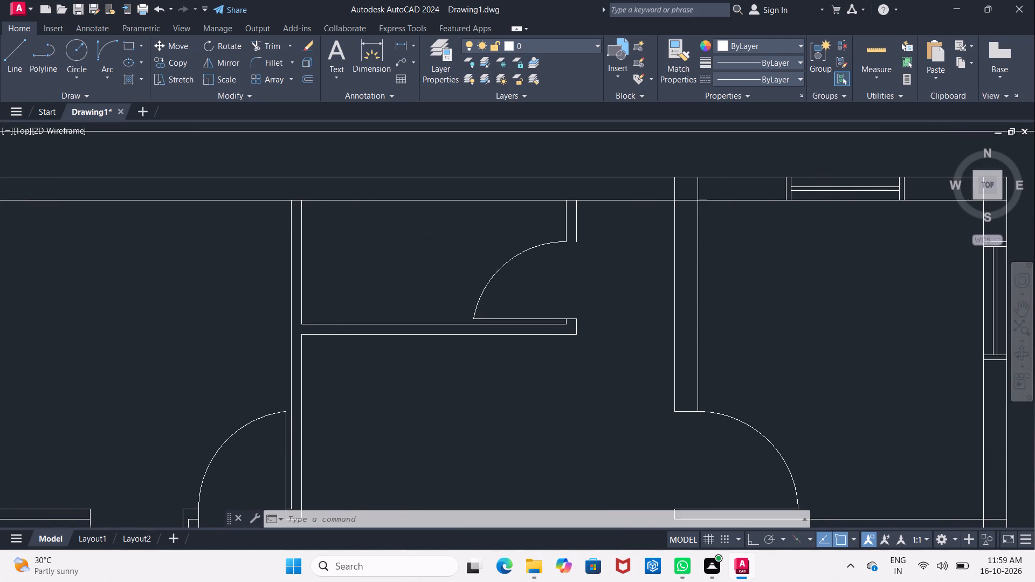
{"action": "left_click", "coordinate": [772, 153]}
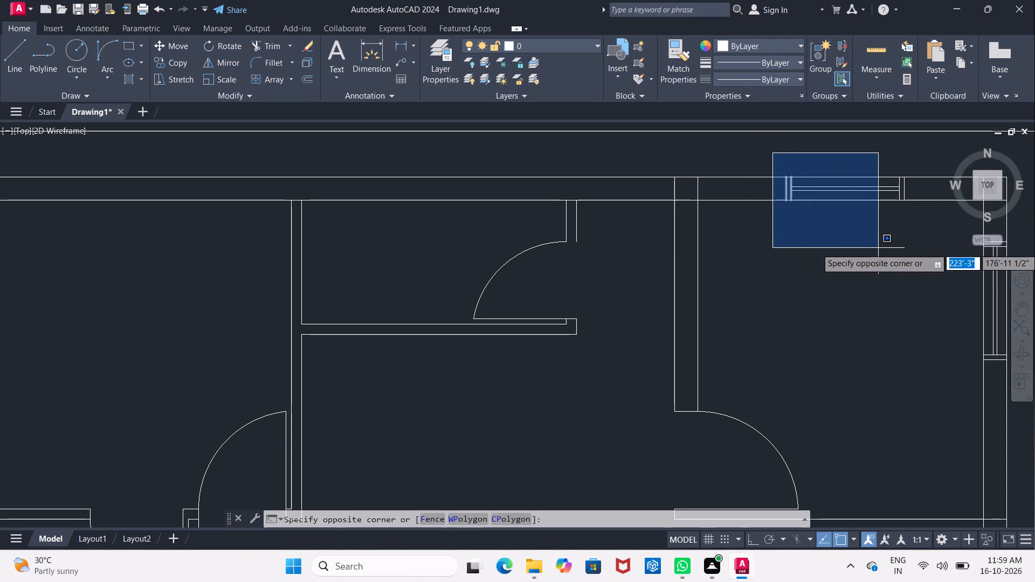
{"action": "left_click", "coordinate": [913, 242]}
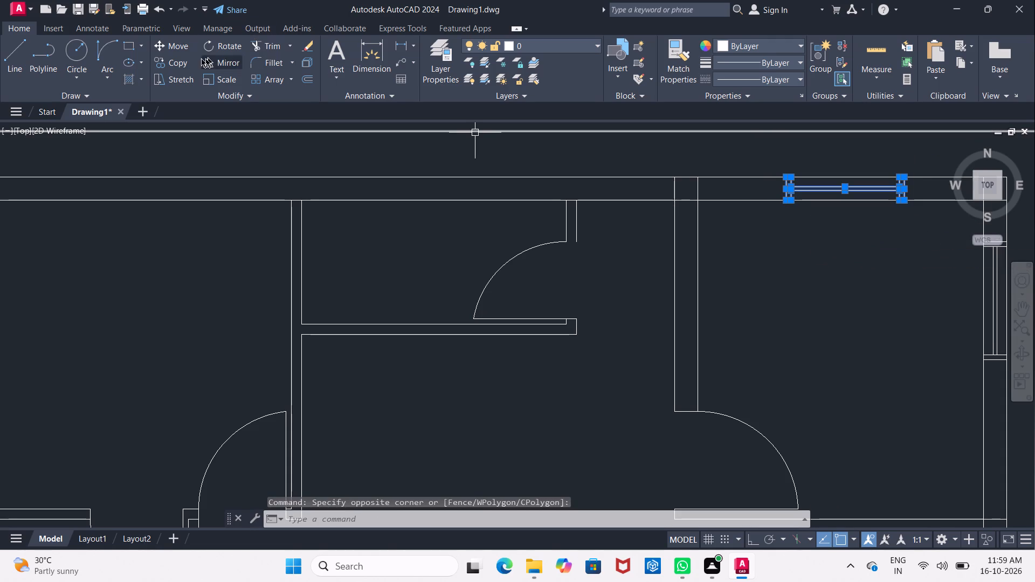
{"action": "left_click", "coordinate": [187, 61]}
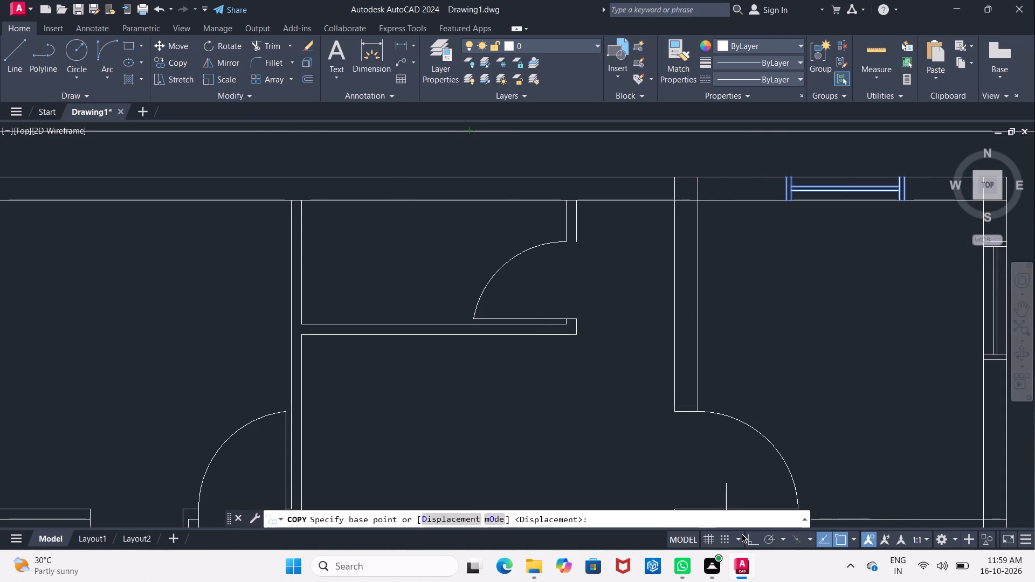
{"action": "left_click", "coordinate": [751, 539]}
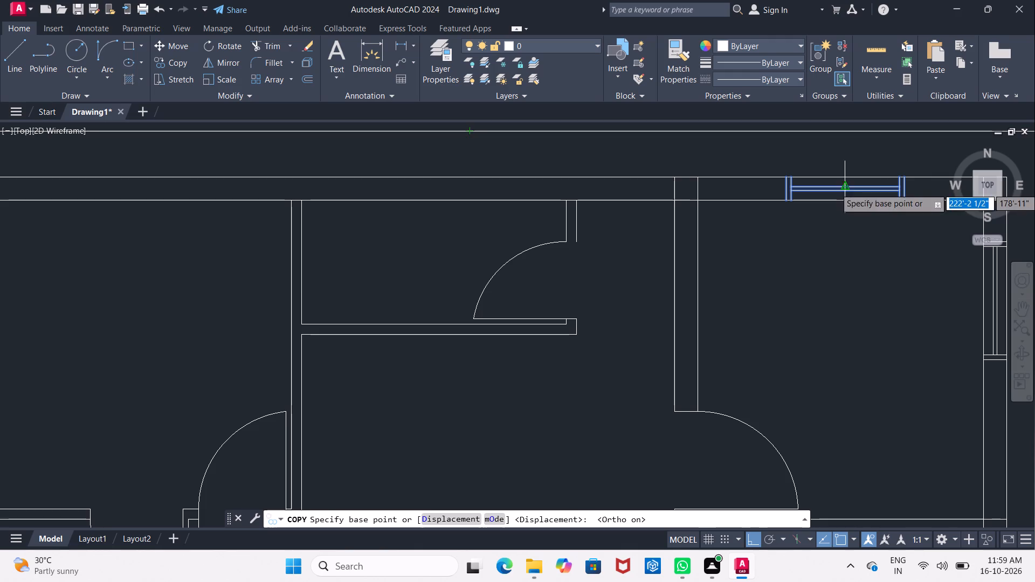
{"action": "left_click", "coordinate": [846, 188]}
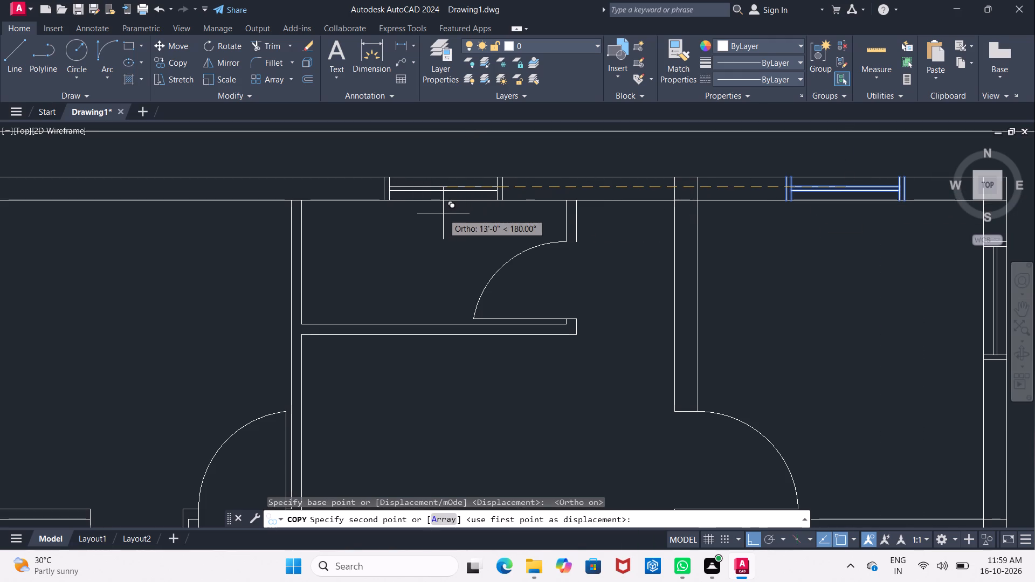
{"action": "left_click", "coordinate": [410, 213]}
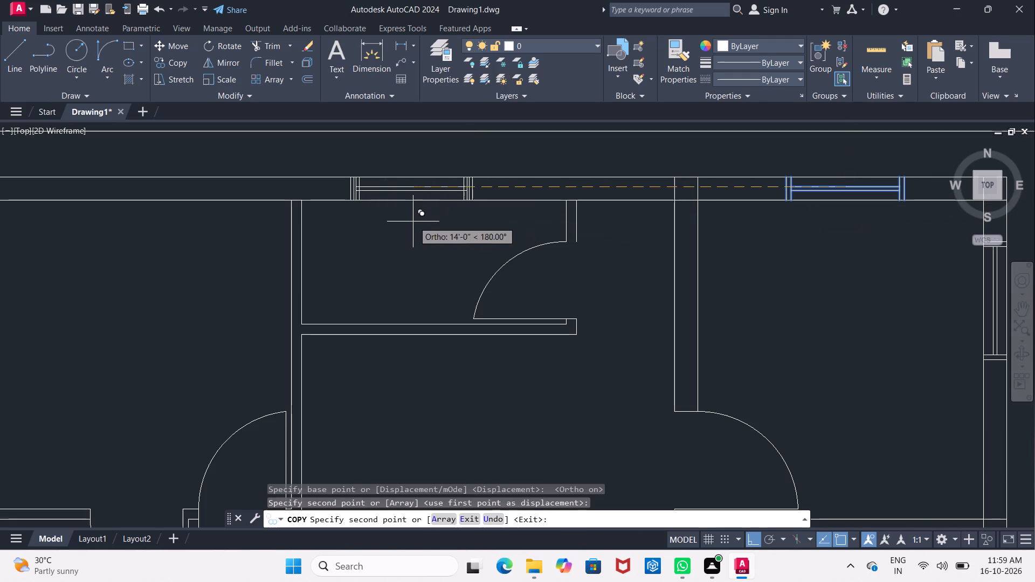
{"action": "key", "text": "Escape"}
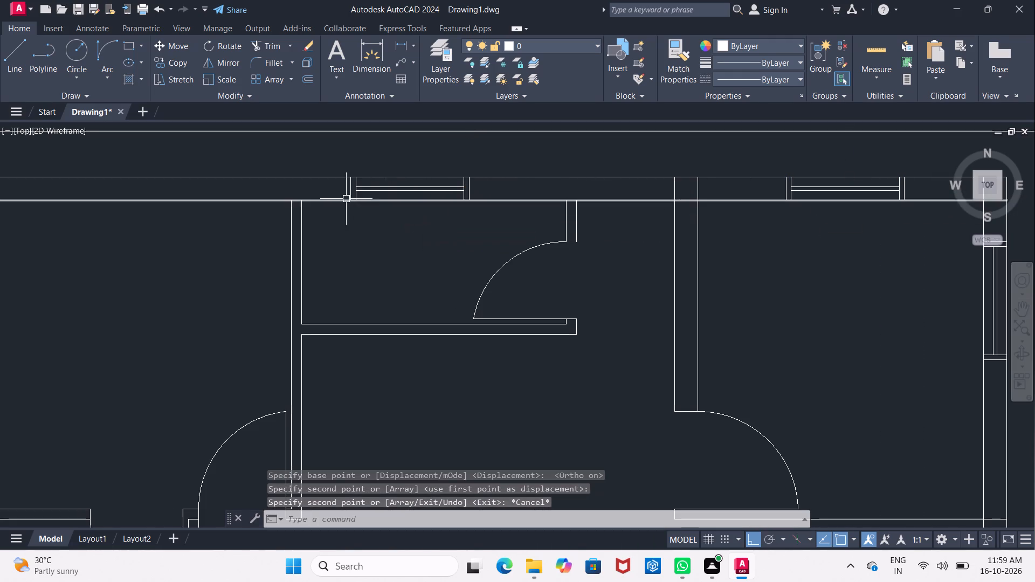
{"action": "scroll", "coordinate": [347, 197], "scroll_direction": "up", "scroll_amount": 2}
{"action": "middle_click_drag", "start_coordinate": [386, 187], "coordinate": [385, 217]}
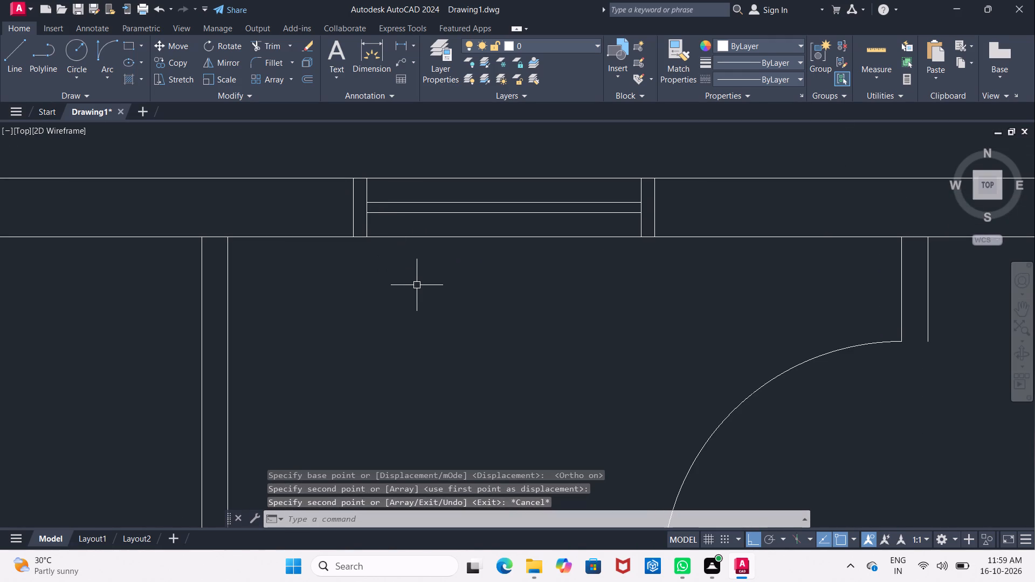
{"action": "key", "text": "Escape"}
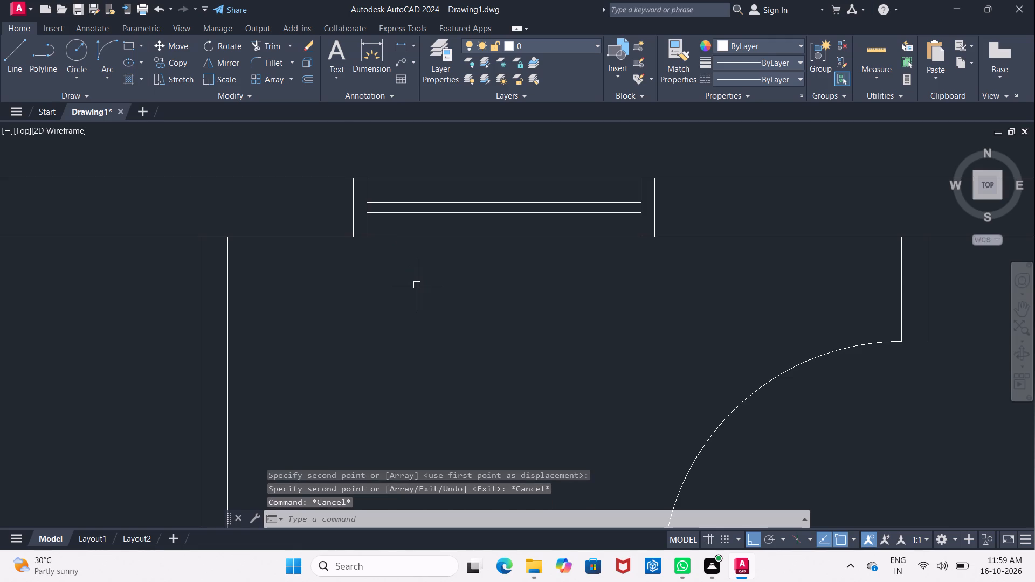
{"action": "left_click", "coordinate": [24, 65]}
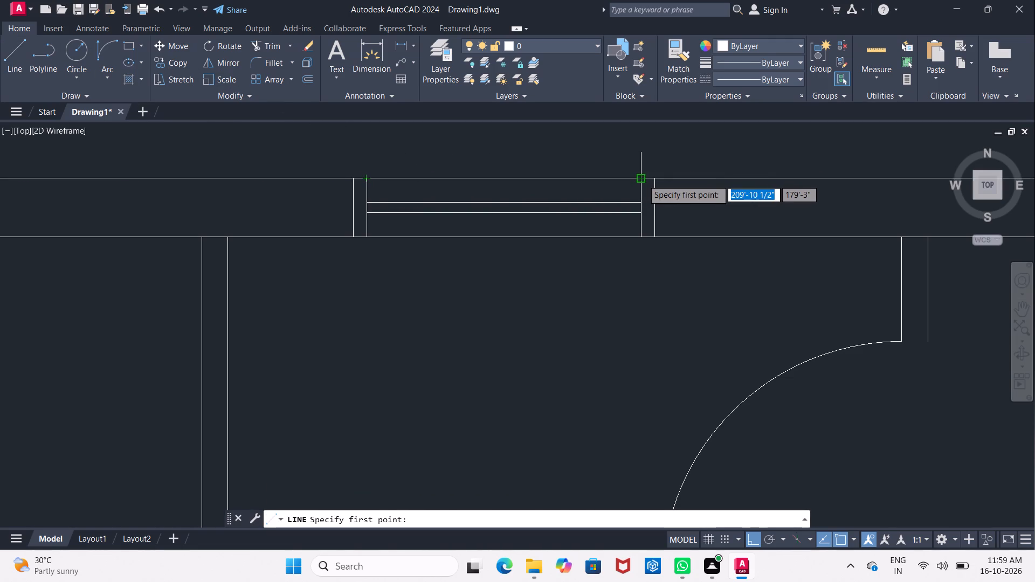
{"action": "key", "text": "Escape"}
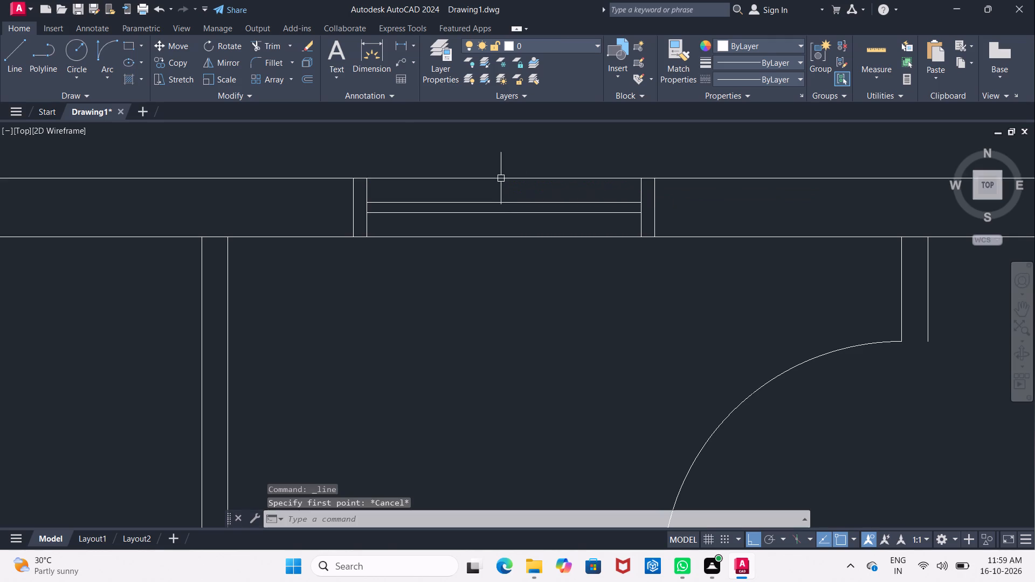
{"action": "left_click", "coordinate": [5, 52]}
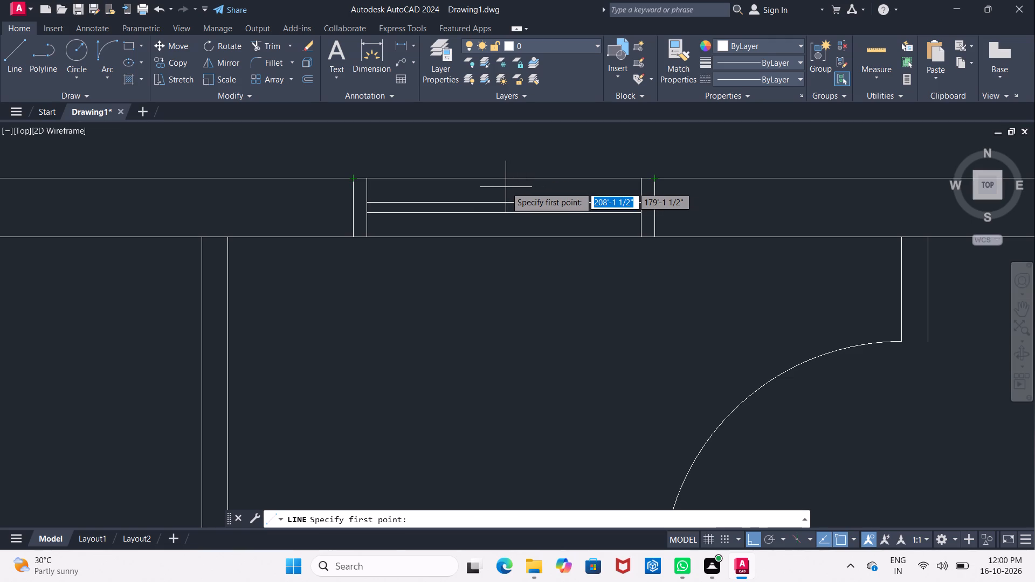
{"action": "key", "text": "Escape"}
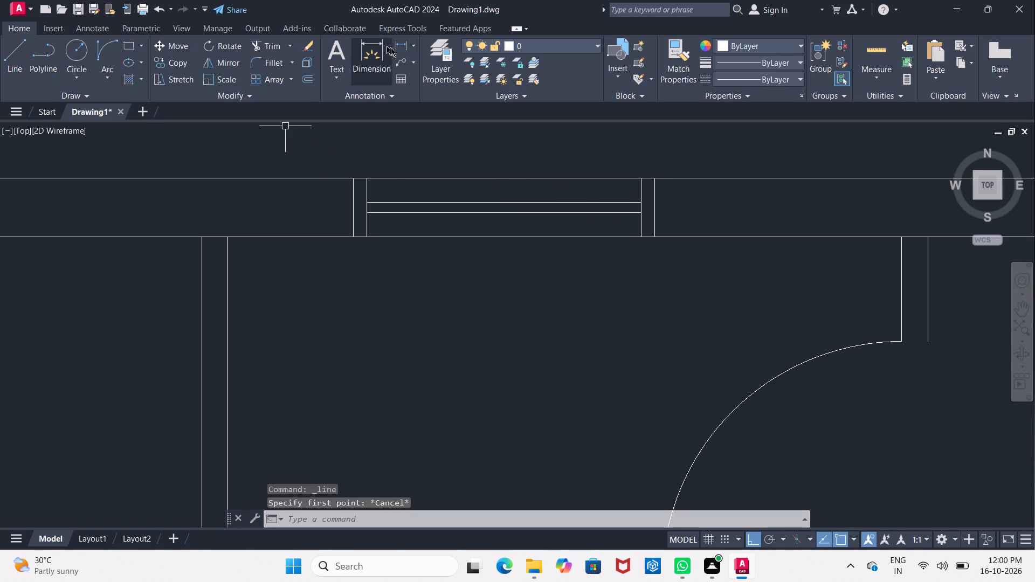
Measure the copied window's clear width between its inner frame lines along the wall's outer line.
{"action": "left_click", "coordinate": [394, 47]}
{"action": "left_click", "coordinate": [366, 178]}
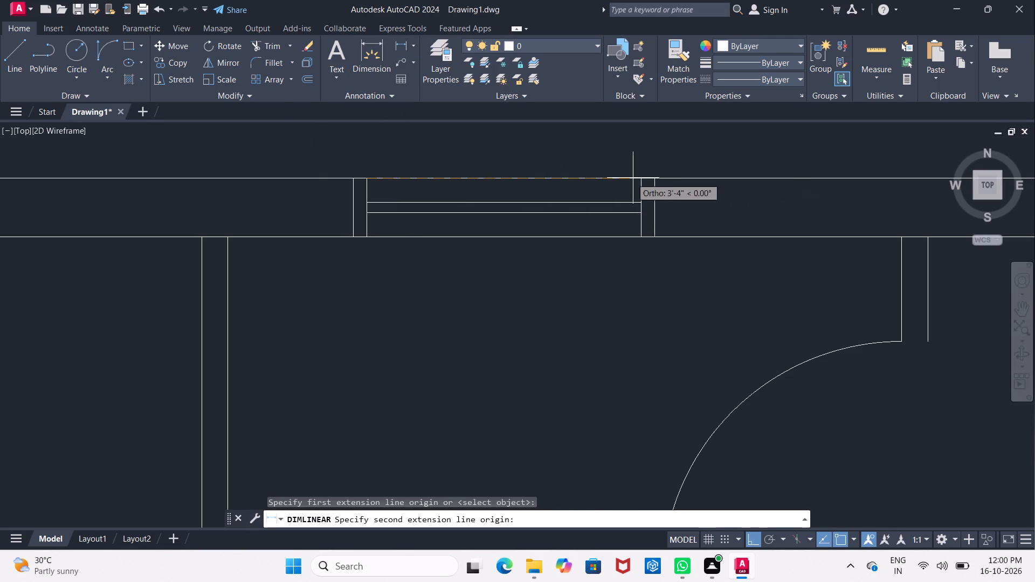
{"action": "left_click", "coordinate": [639, 178]}
{"action": "key", "text": "Escape"}
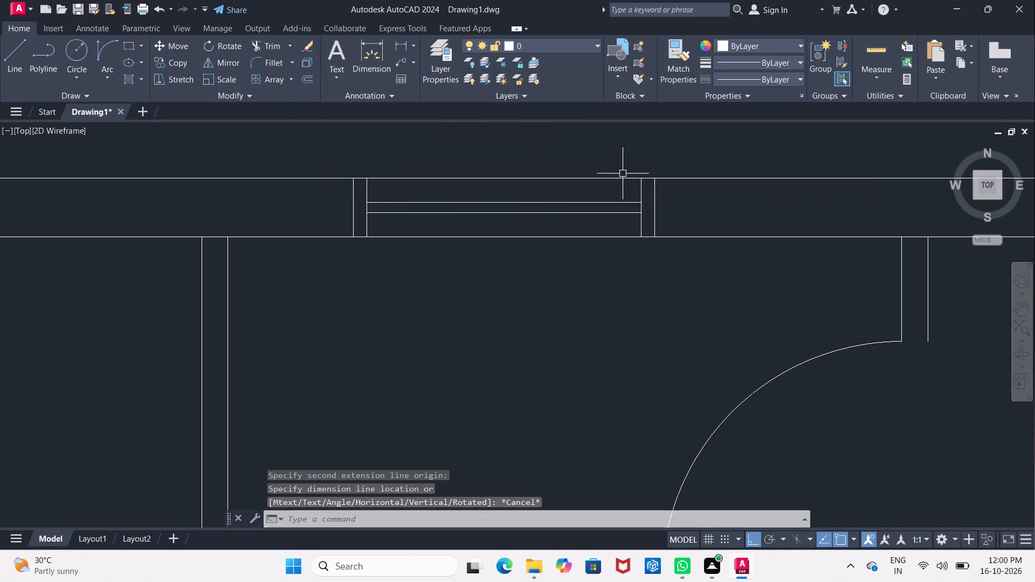
Offset the copied window's left inner frame line 1'-8" to the right to mark the window's centre.
{"action": "key", "text": "o"}
{"action": "key", "text": "Return"}
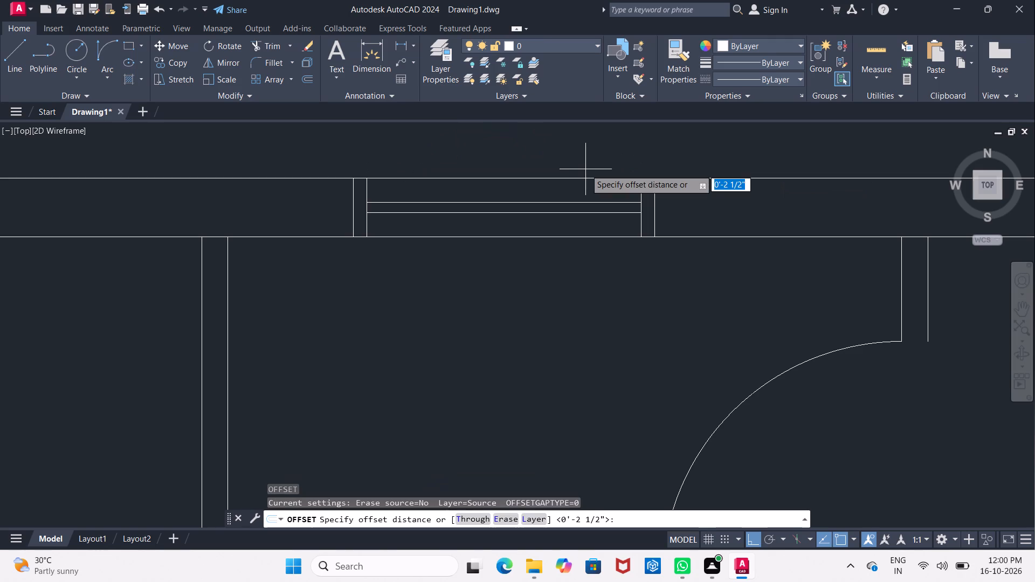
{"action": "type", "text": "1'8"}
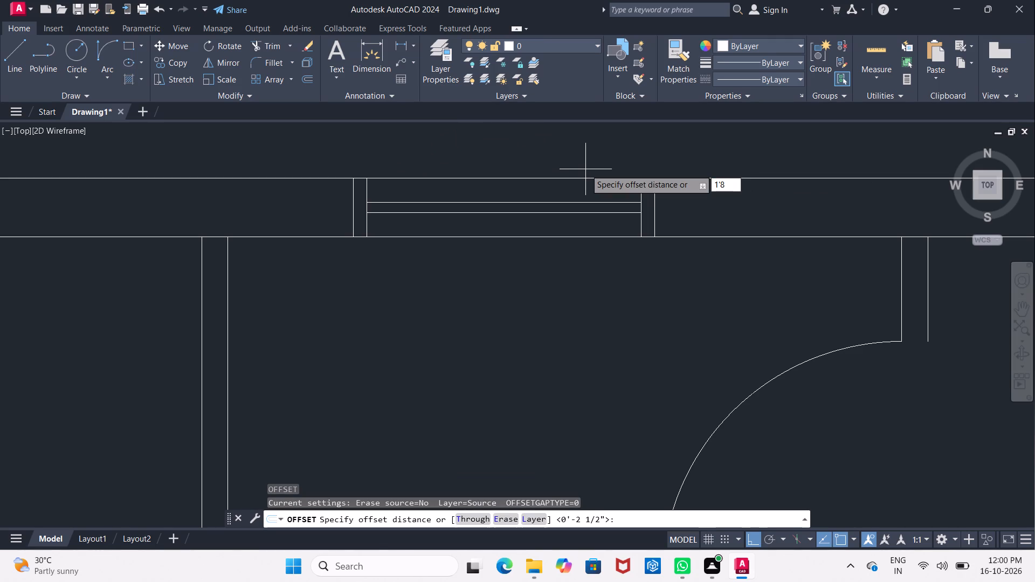
{"action": "key", "text": "shift+quotedbl"}
{"action": "key", "text": "Return"}
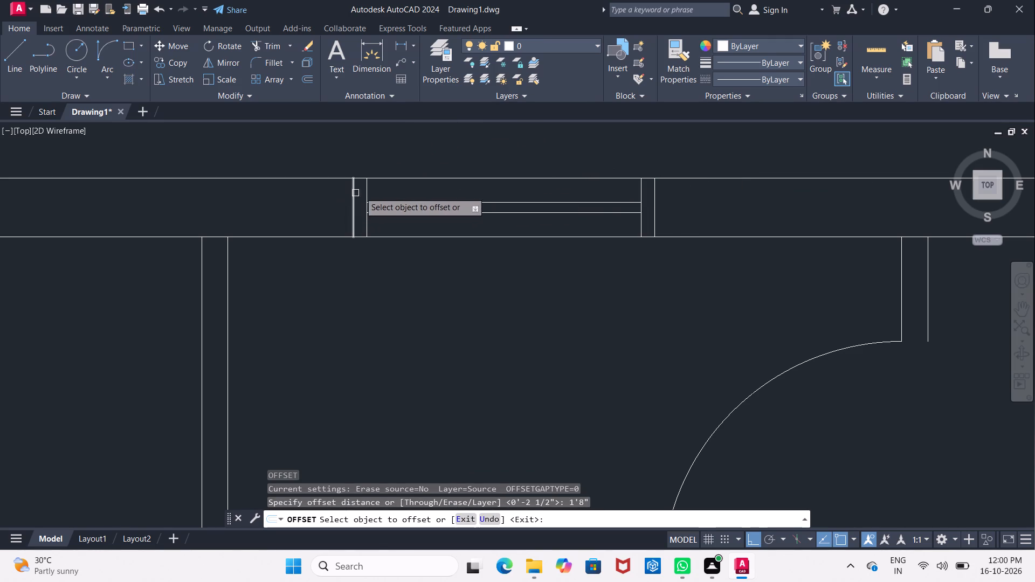
{"action": "left_click", "coordinate": [364, 191]}
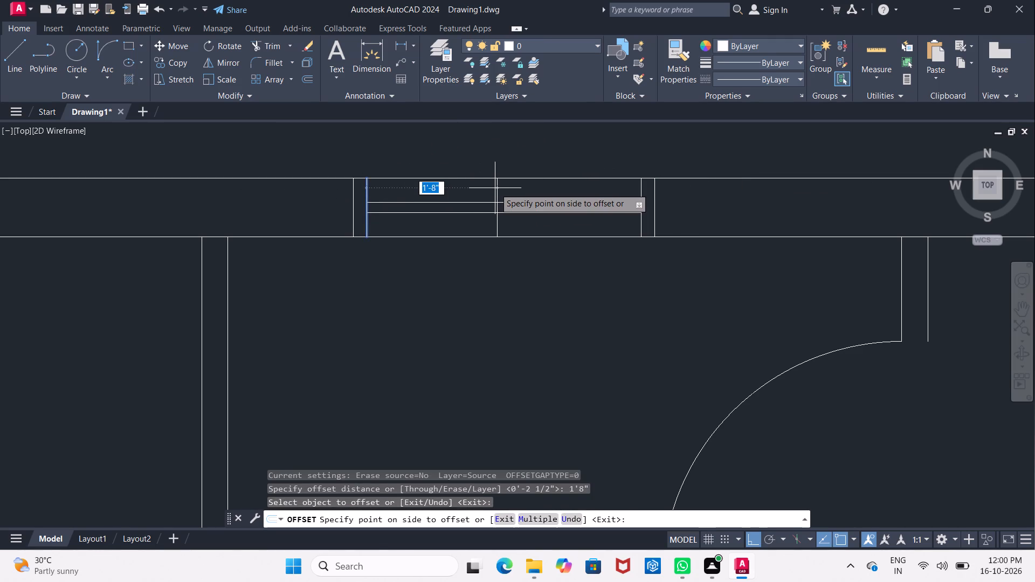
{"action": "left_click", "coordinate": [495, 188]}
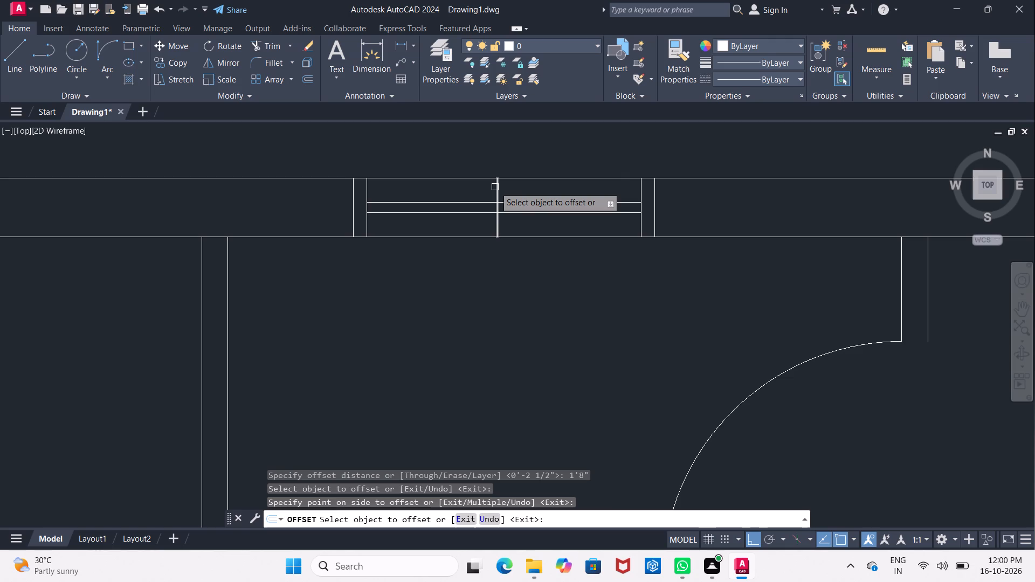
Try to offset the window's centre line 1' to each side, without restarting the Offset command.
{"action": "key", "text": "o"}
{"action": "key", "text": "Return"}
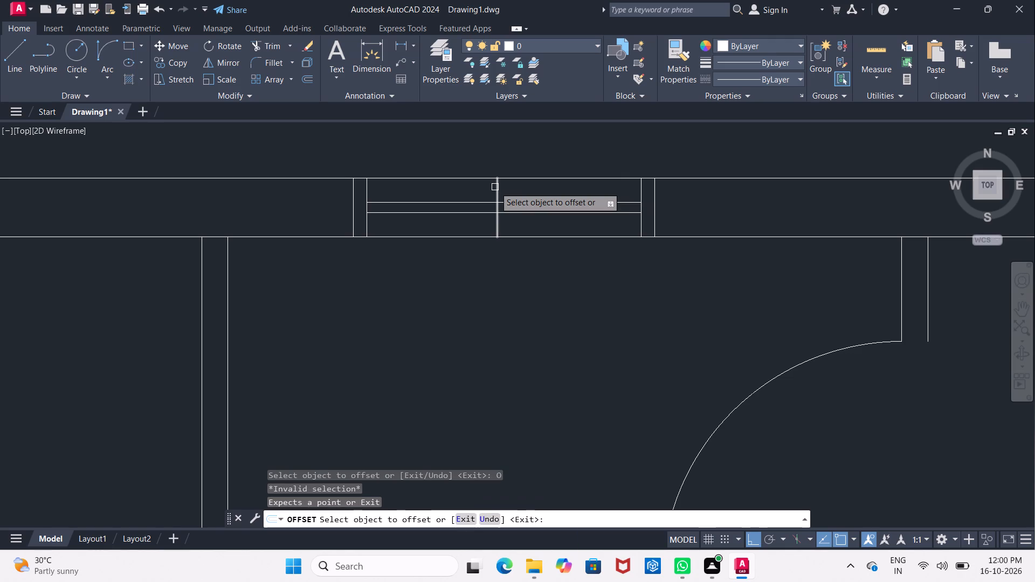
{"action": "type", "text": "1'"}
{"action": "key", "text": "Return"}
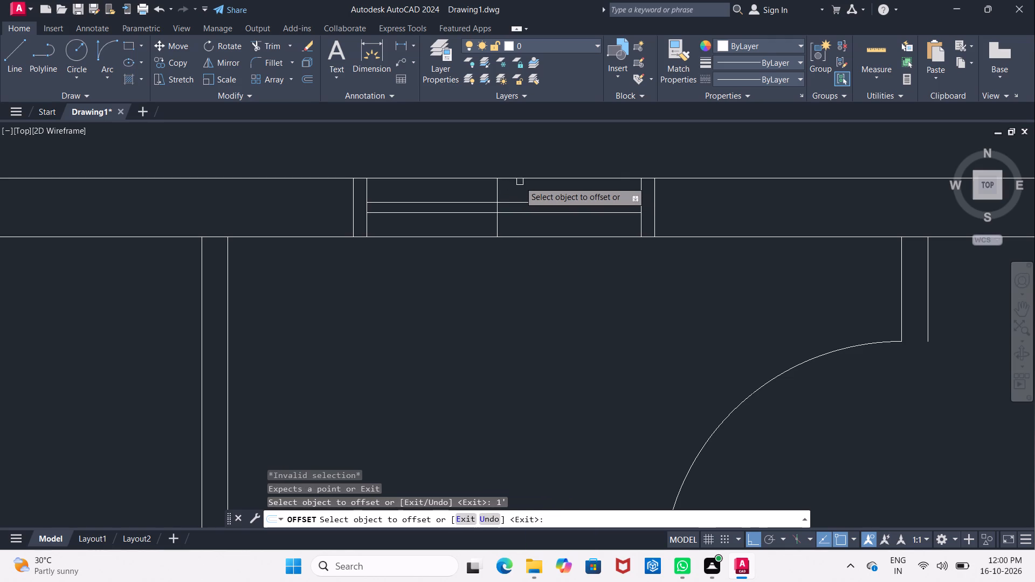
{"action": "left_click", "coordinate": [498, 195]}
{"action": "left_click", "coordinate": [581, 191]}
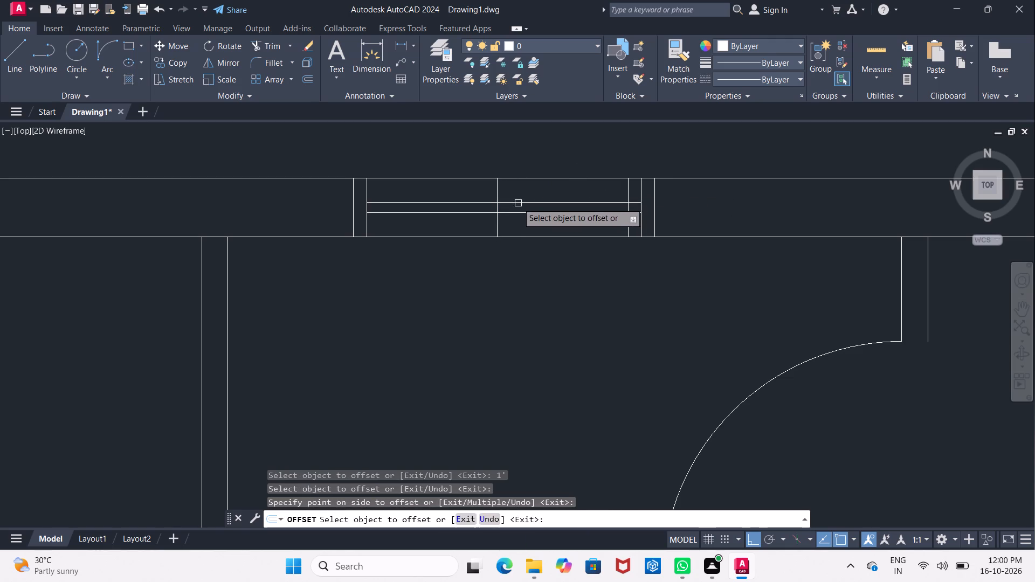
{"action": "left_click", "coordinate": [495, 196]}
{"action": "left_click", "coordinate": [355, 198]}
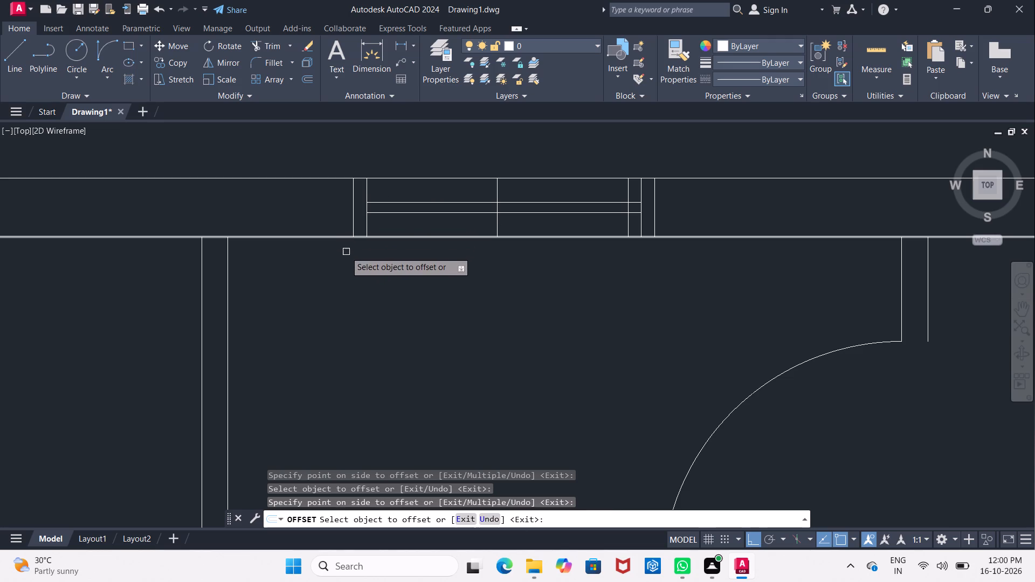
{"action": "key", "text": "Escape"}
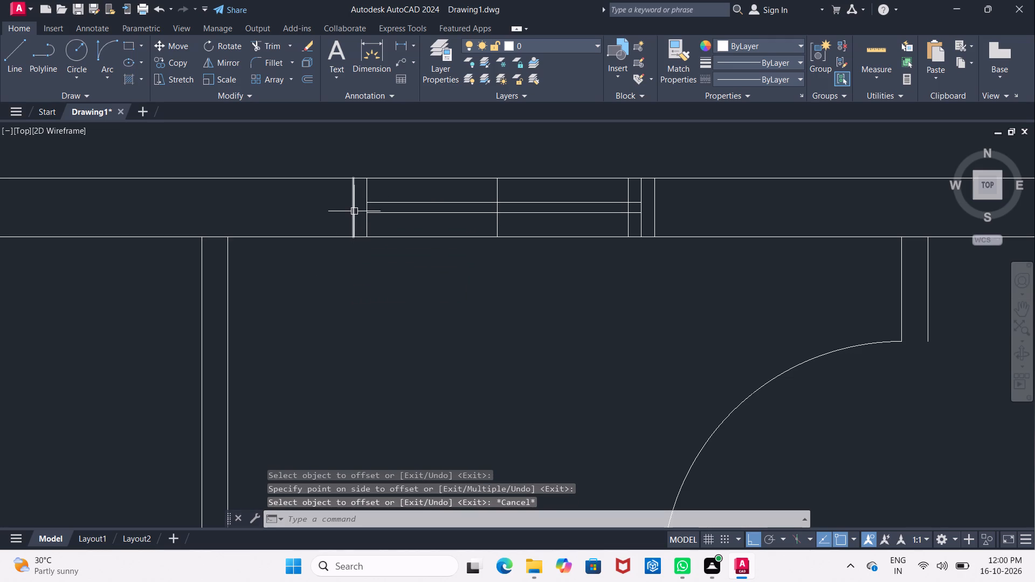
Erase the outermost frame line at each end of the copied window.
{"action": "left_click", "coordinate": [354, 211]}
{"action": "left_click", "coordinate": [654, 215]}
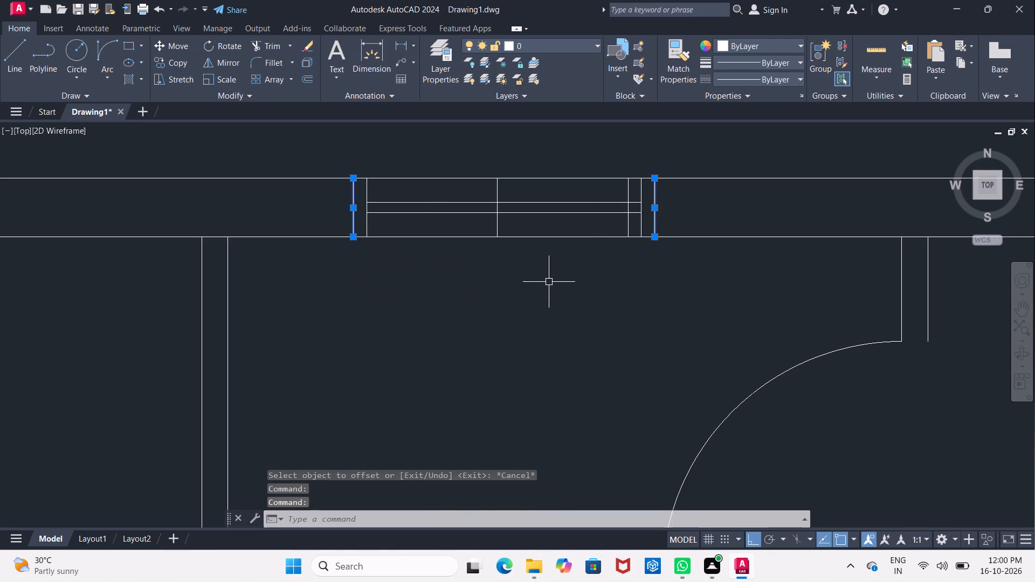
{"action": "key", "text": "Delete"}
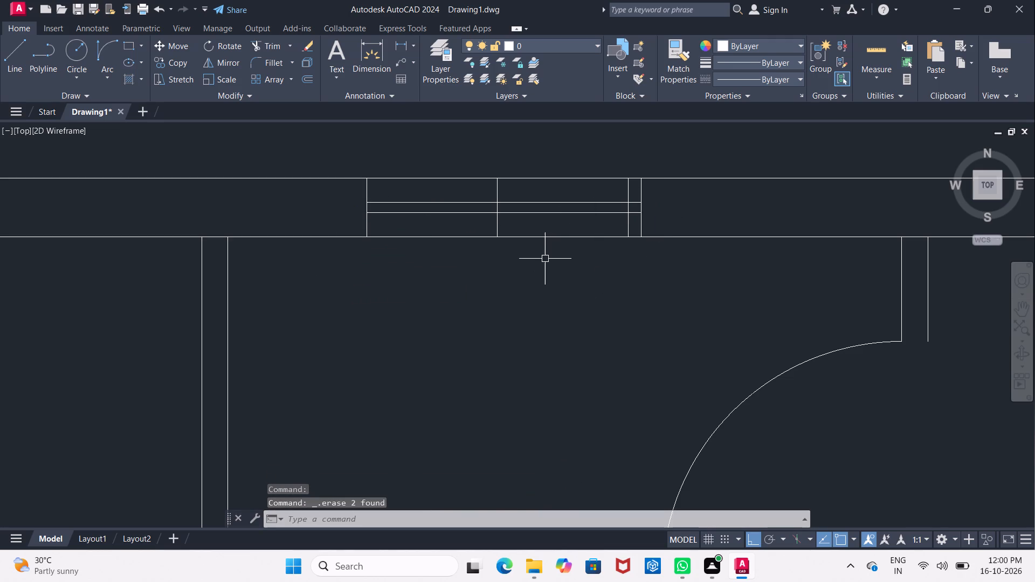
Offset the window's centre line 1' to the right and to the left.
{"action": "key", "text": "o"}
{"action": "key", "text": "Return"}
{"action": "type", "text": "1'"}
{"action": "key", "text": "Return"}
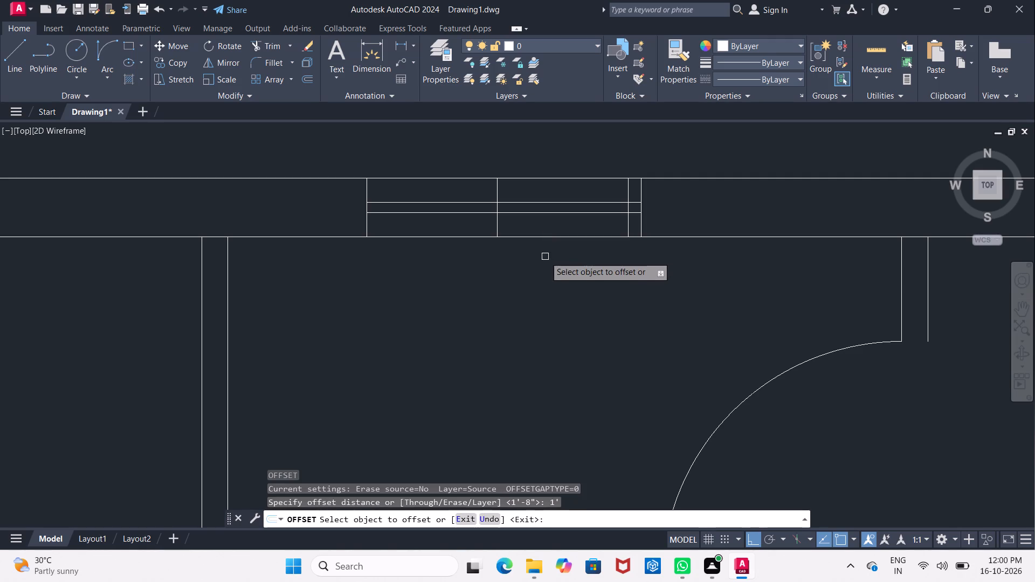
{"action": "left_click", "coordinate": [497, 193]}
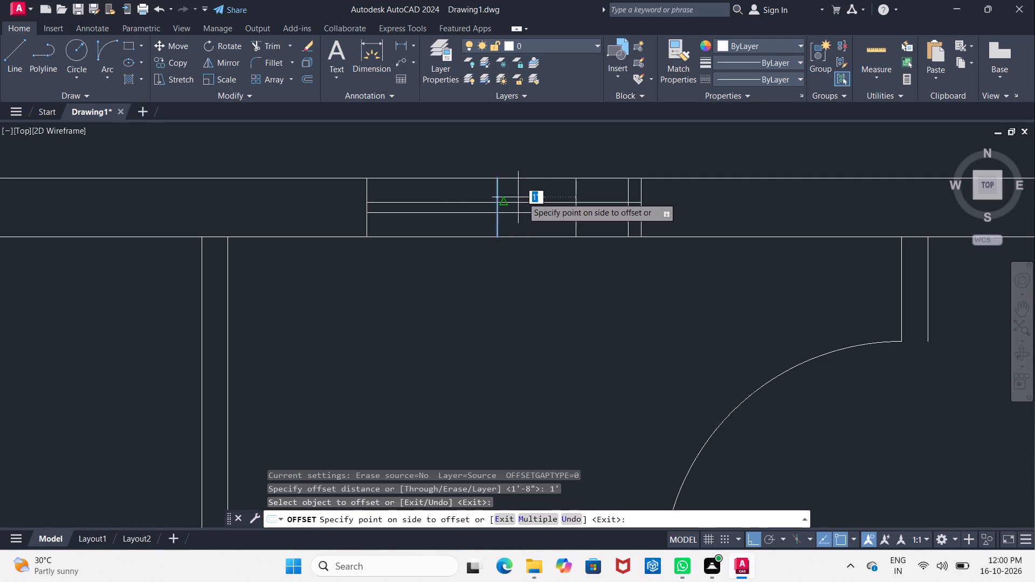
{"action": "left_click", "coordinate": [579, 192]}
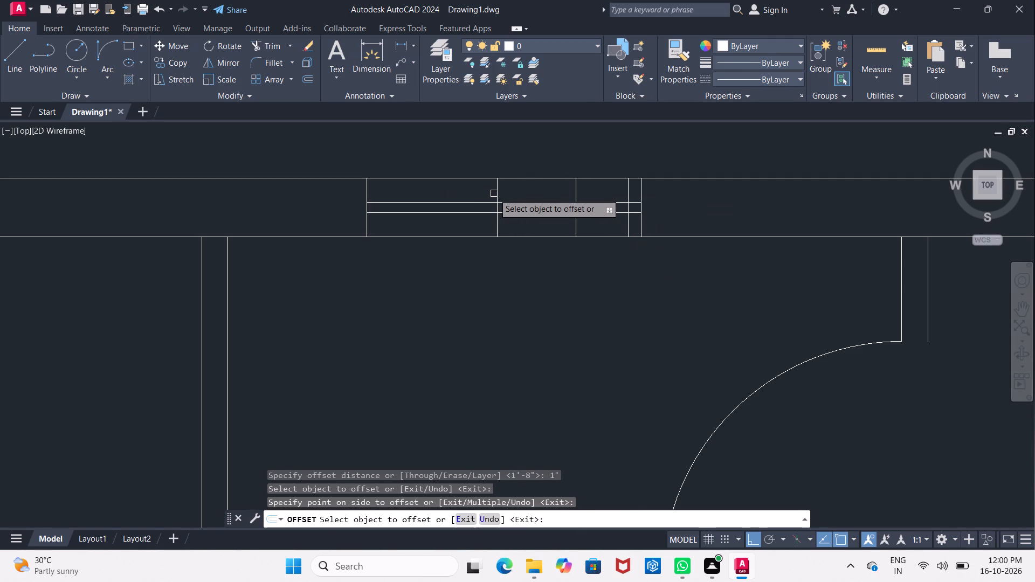
{"action": "left_click", "coordinate": [498, 193]}
{"action": "left_click", "coordinate": [405, 199]}
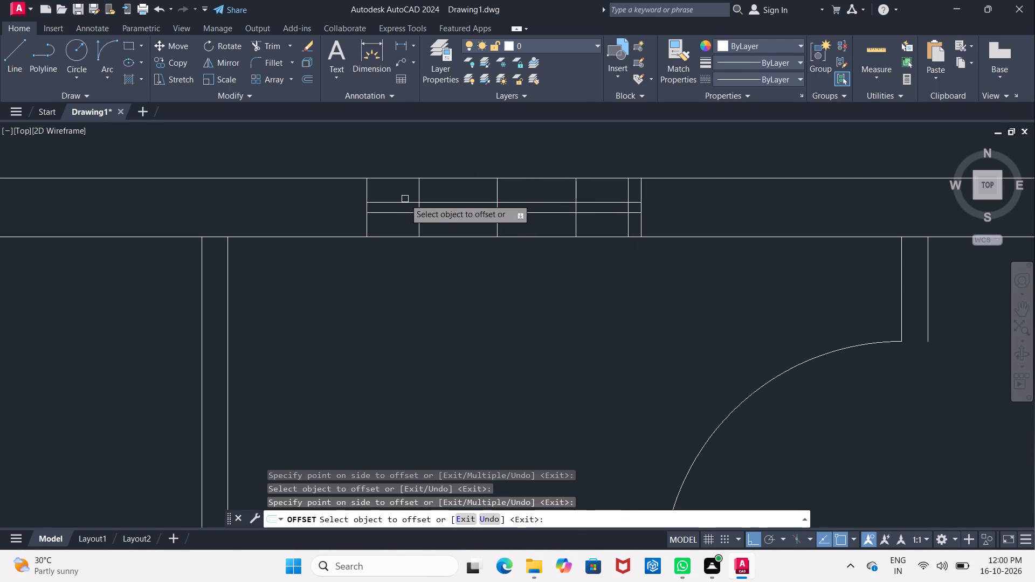
{"action": "key", "text": "Return"}
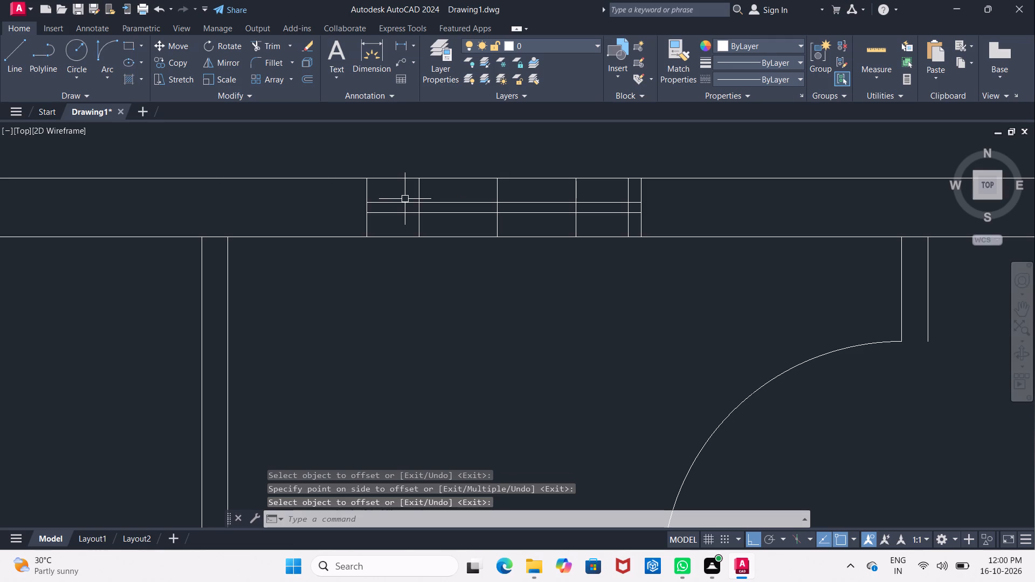
Offset the two new lines beside the centre line 2" outward to form the narrower window's frame ends.
{"action": "key", "text": "Return"}
{"action": "type", "text": "2\""}
{"action": "key", "text": "Return"}
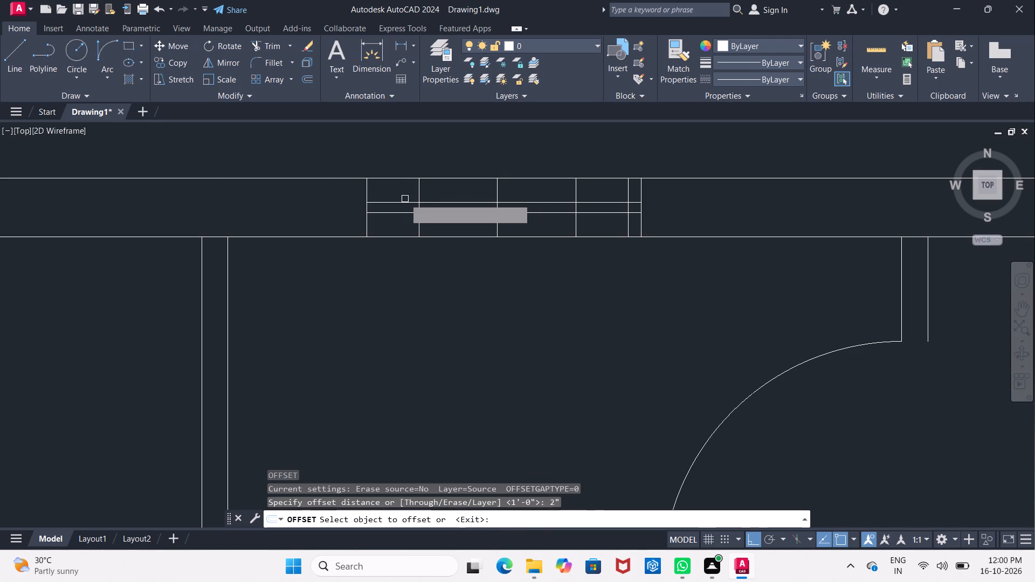
{"action": "left_click", "coordinate": [418, 188]}
{"action": "left_click", "coordinate": [404, 188]}
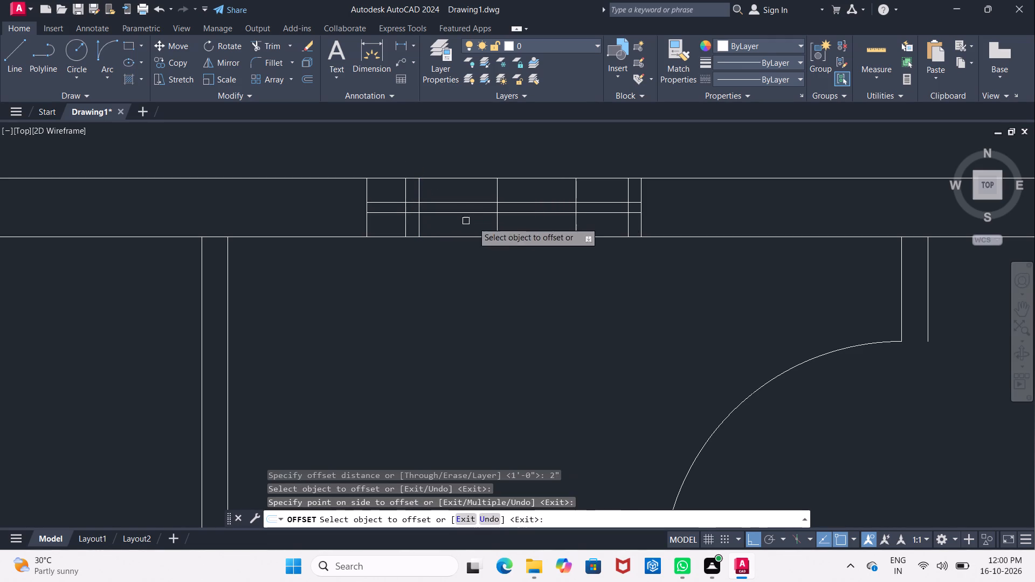
{"action": "left_click", "coordinate": [577, 197]}
{"action": "left_click", "coordinate": [594, 193]}
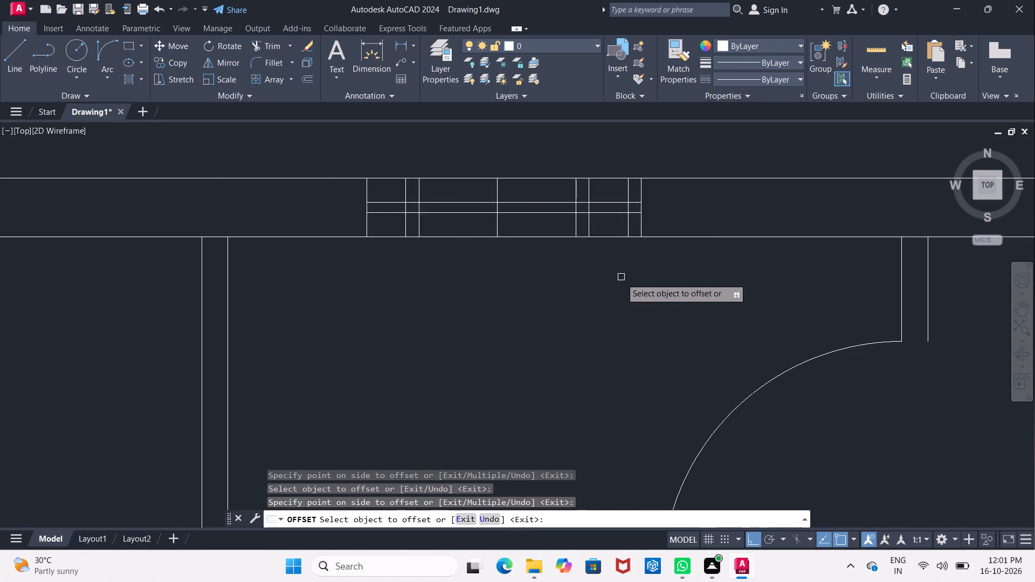
{"action": "key", "text": "Escape"}
Erase the window's centre line, the old inner frame lines and the stray offset lines, keeping the new frame pairs.
{"action": "left_click", "coordinate": [365, 198]}
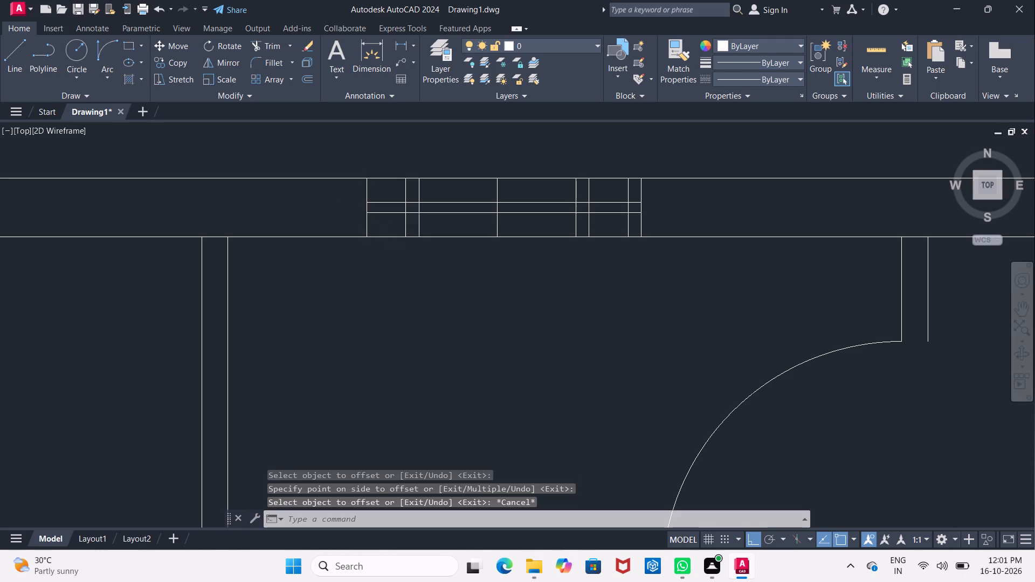
{"action": "left_click", "coordinate": [644, 193]}
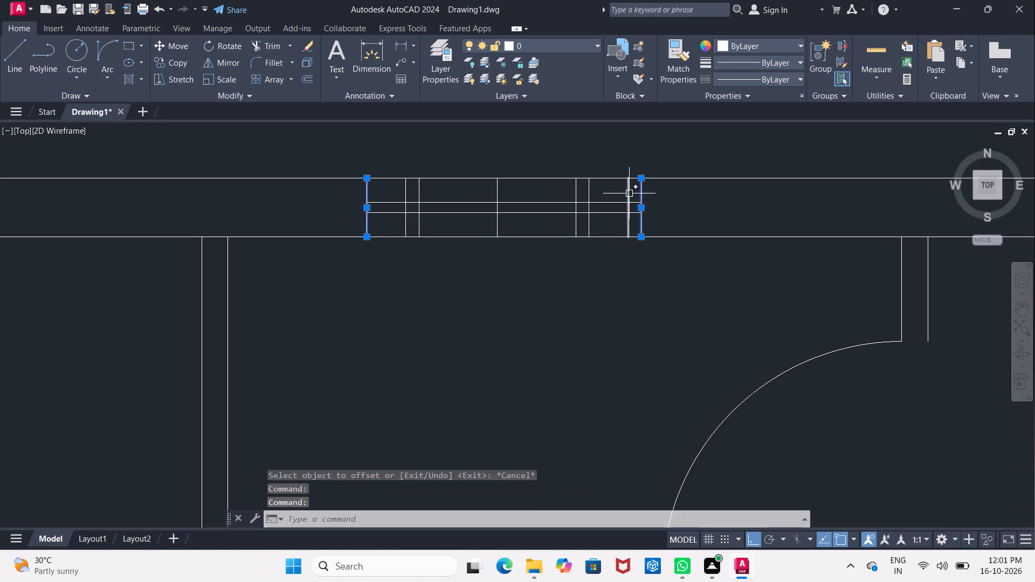
{"action": "left_click", "coordinate": [629, 193]}
{"action": "key", "text": "Delete"}
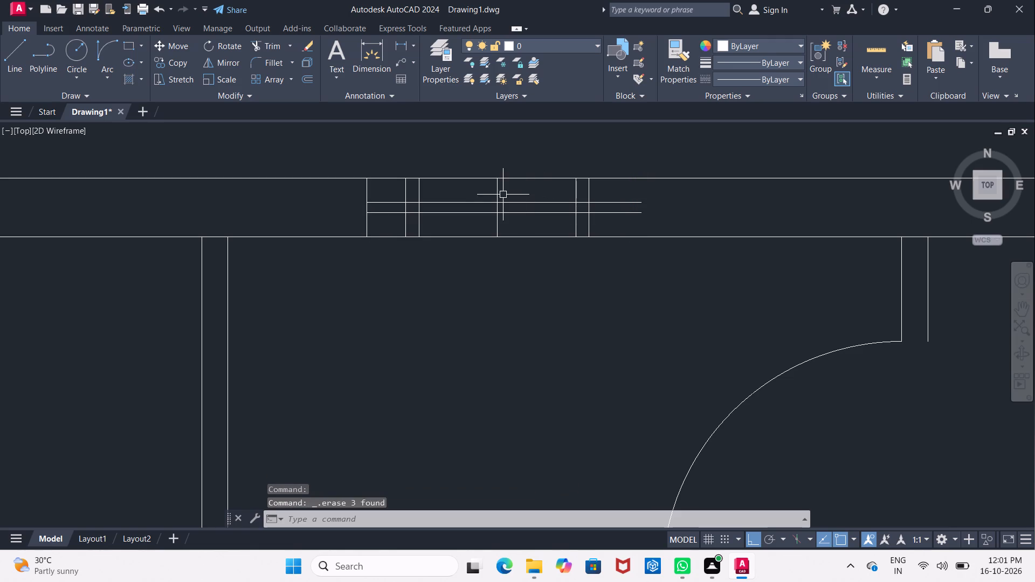
{"action": "left_click", "coordinate": [499, 193]}
{"action": "key", "text": "Delete"}
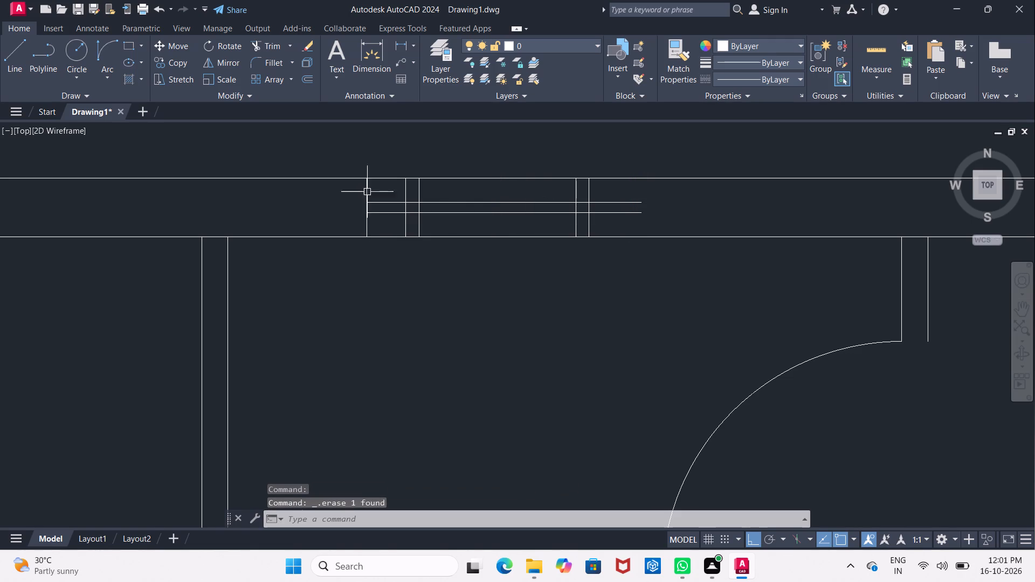
{"action": "left_click", "coordinate": [366, 193]}
{"action": "key", "text": "Delete"}
Trim the two horizontal glass lines where they extend beyond the new outer frame lines on both sides.
{"action": "type", "text": "TR"}
{"action": "left_click", "coordinate": [432, 282]}
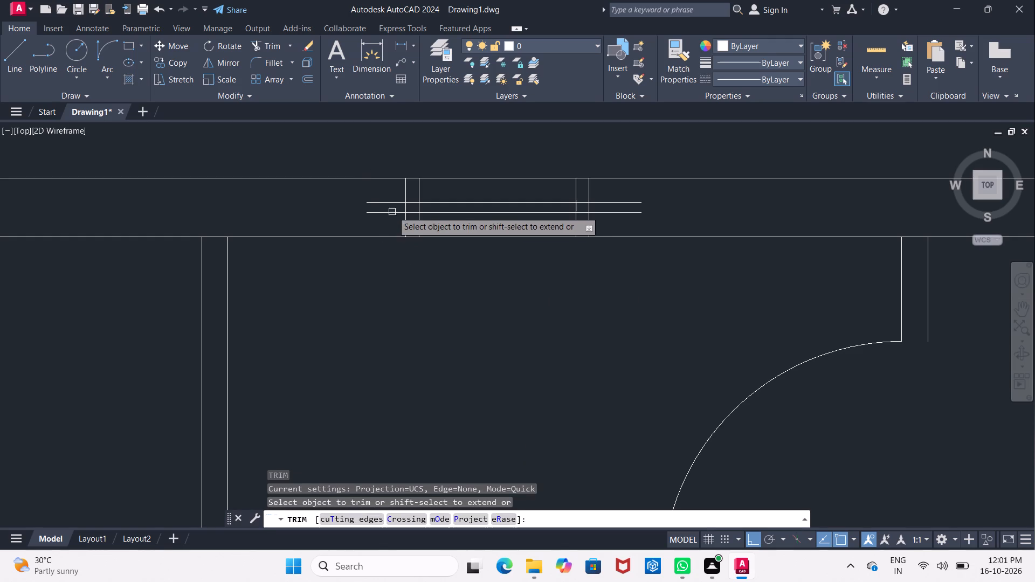
{"action": "left_click", "coordinate": [396, 203]}
{"action": "left_click", "coordinate": [396, 213]}
{"action": "left_click", "coordinate": [627, 202]}
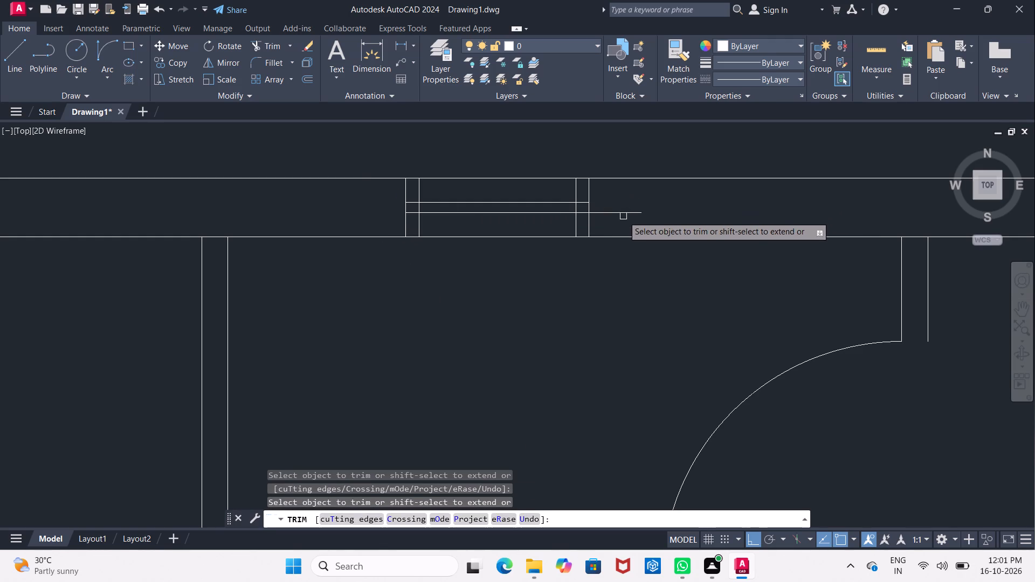
{"action": "left_click", "coordinate": [623, 216]}
{"action": "left_click", "coordinate": [614, 209]}
Trim the two glass lines out of the 2" frames at both ends of the window.
{"action": "middle_click_drag", "start_coordinate": [616, 208], "coordinate": [644, 204]}
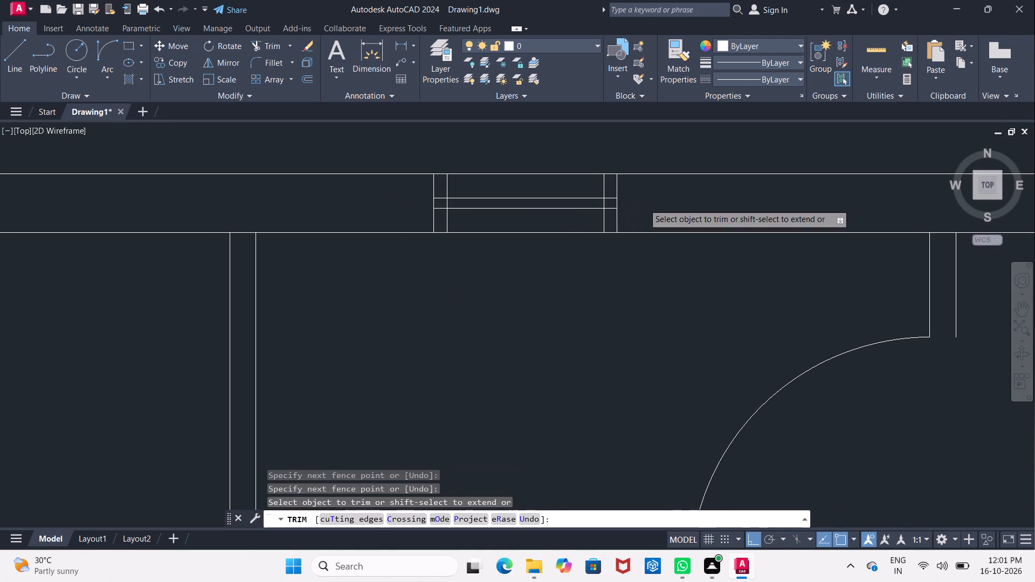
{"action": "scroll", "coordinate": [419, 204], "scroll_direction": "up", "scroll_amount": 2}
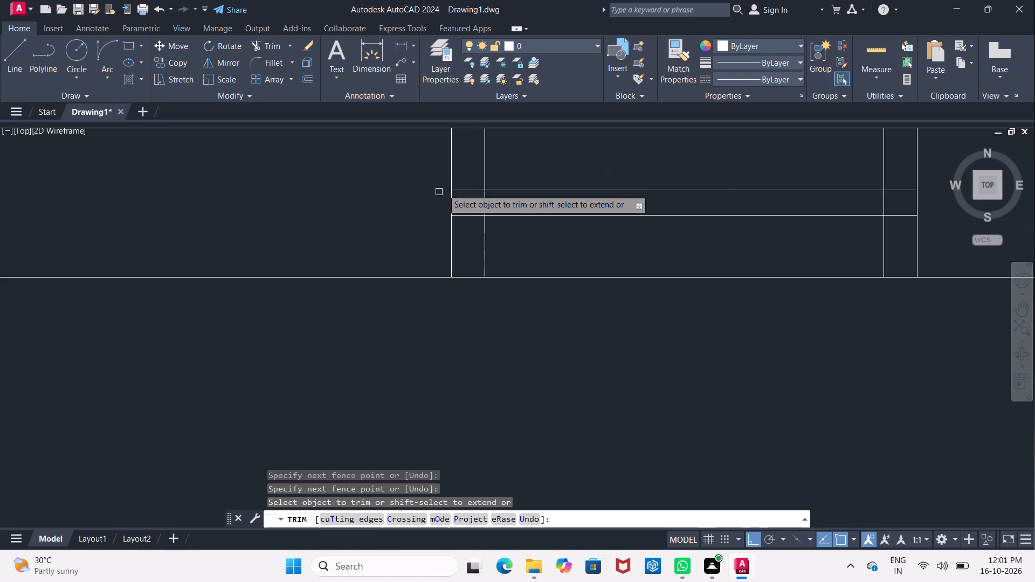
{"action": "left_click", "coordinate": [470, 189]}
{"action": "left_click", "coordinate": [476, 214]}
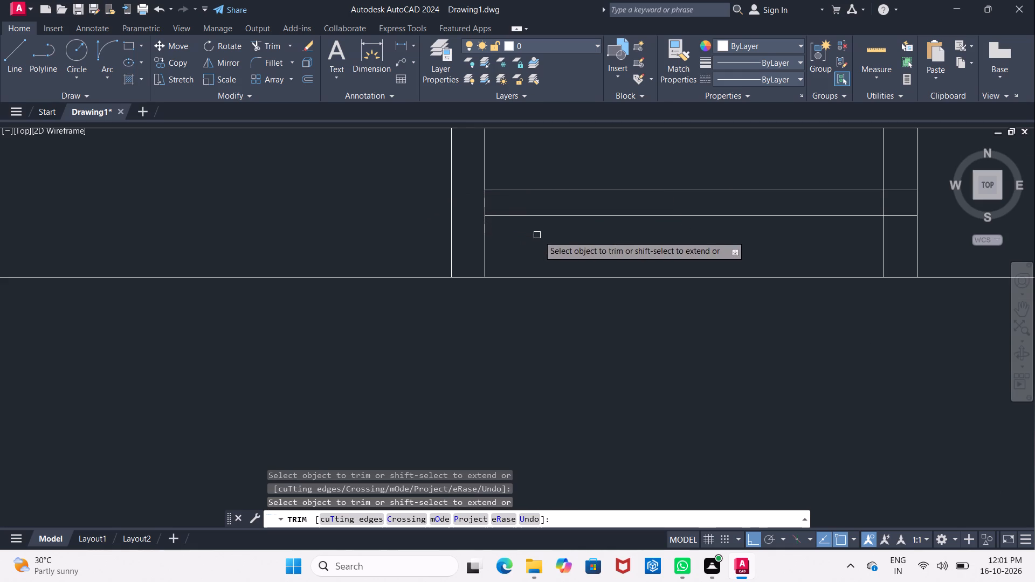
{"action": "middle_click_drag", "start_coordinate": [543, 237], "coordinate": [455, 235]}
{"action": "left_click", "coordinate": [818, 188]}
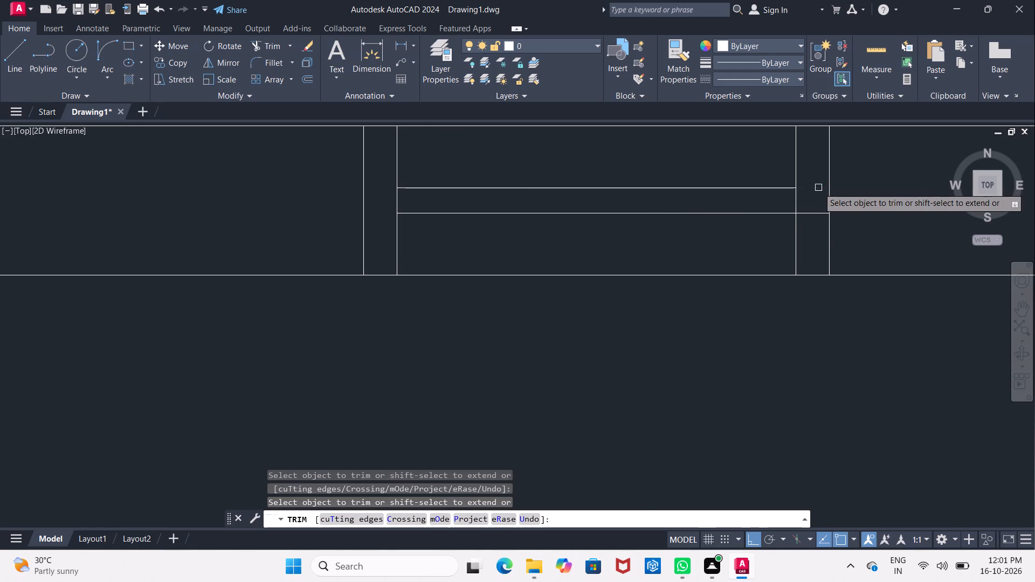
{"action": "left_click", "coordinate": [816, 213]}
{"action": "scroll", "coordinate": [816, 213], "scroll_direction": "down", "scroll_amount": 3}
{"action": "middle_click_drag", "start_coordinate": [789, 282], "coordinate": [806, 260]}
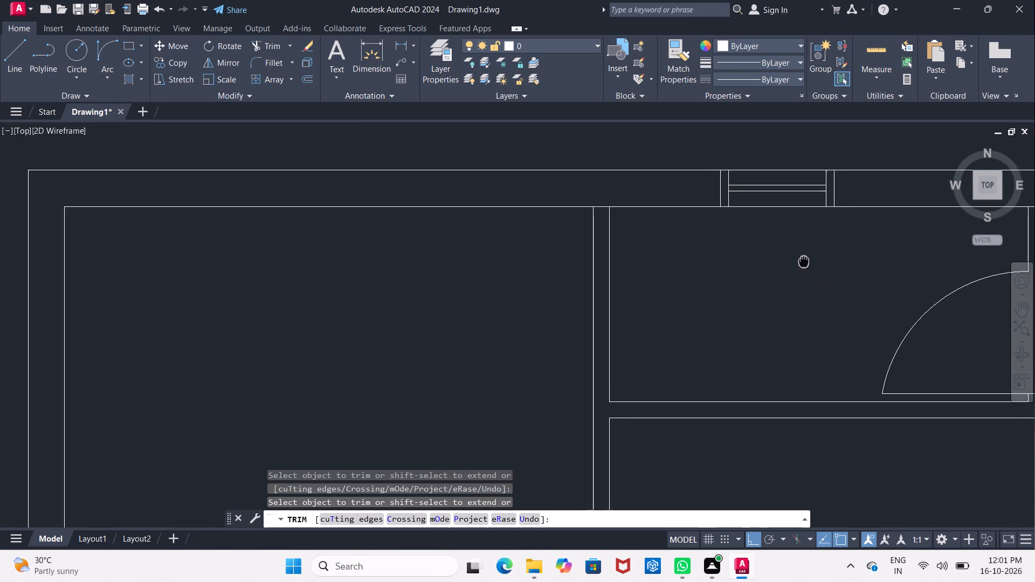
{"action": "middle_click_drag", "start_coordinate": [806, 260], "coordinate": [829, 235]}
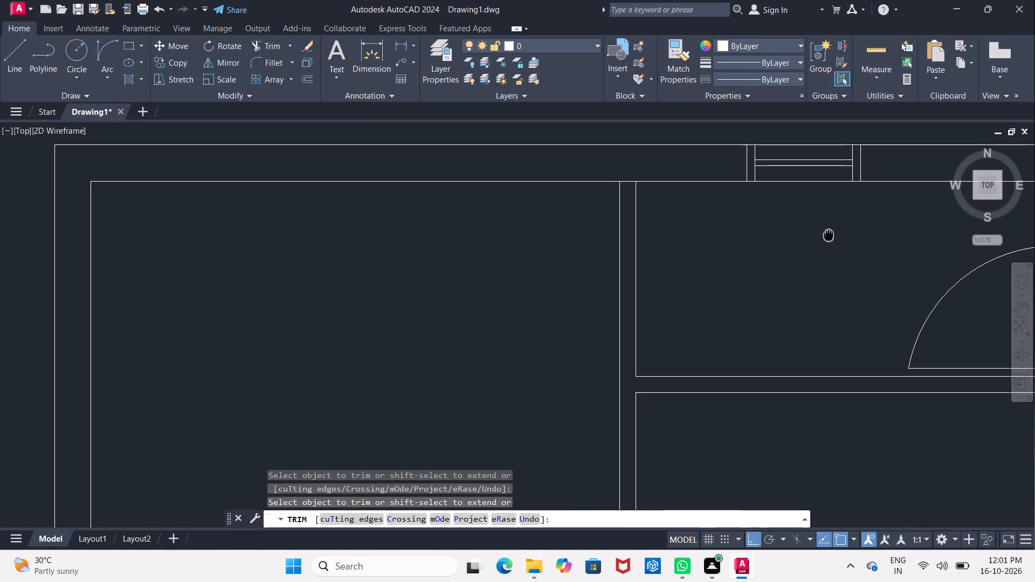
Offset the upper left room's inner top wall line 5' down into the room.
{"action": "middle_click_drag", "start_coordinate": [829, 235], "coordinate": [828, 235]}
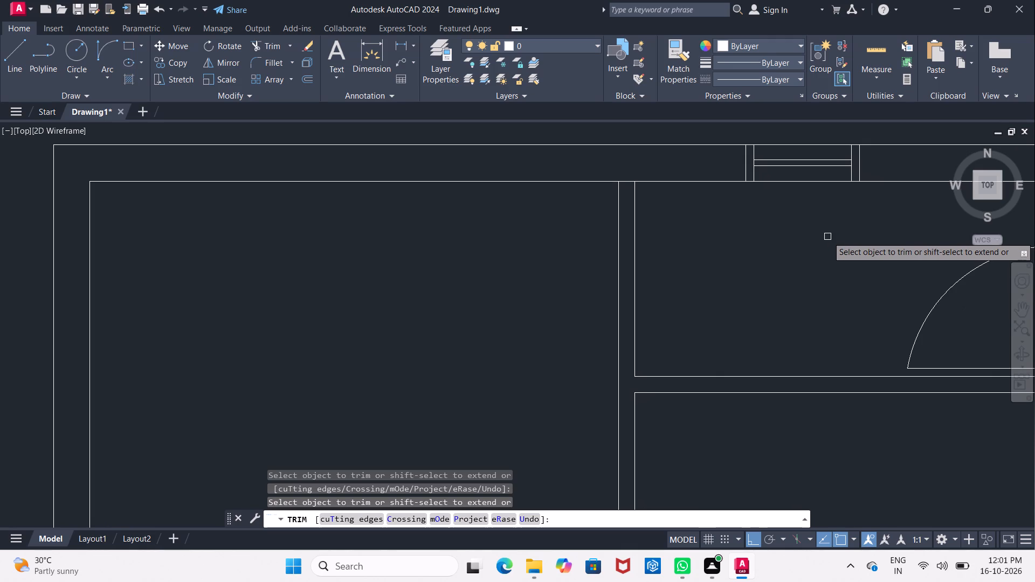
{"action": "middle_click_drag", "start_coordinate": [446, 295], "coordinate": [484, 247]}
{"action": "key", "text": "Escape"}
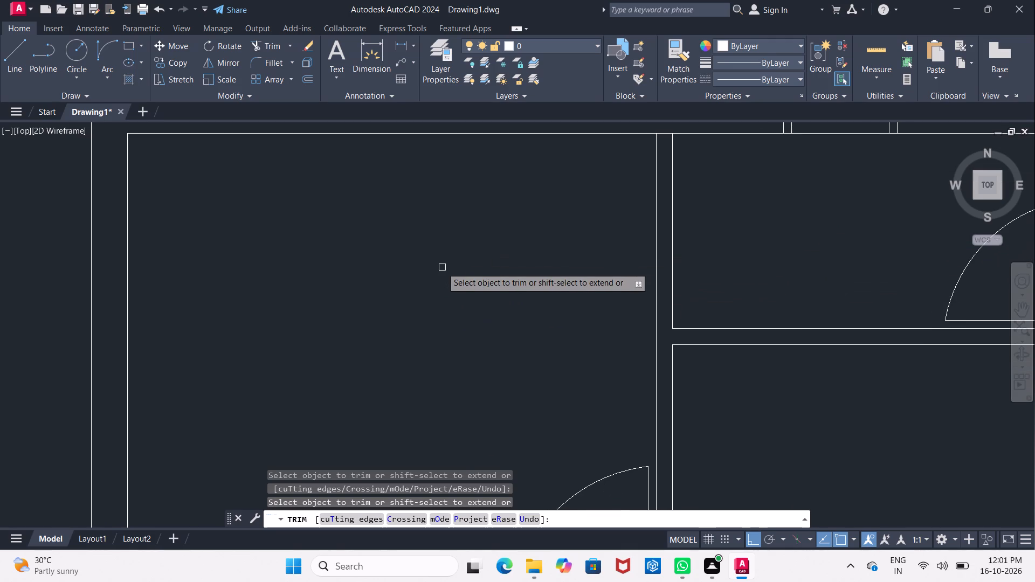
{"action": "key", "text": "Escape"}
{"action": "key", "text": "Escape"}
{"action": "key", "text": "Escape"}
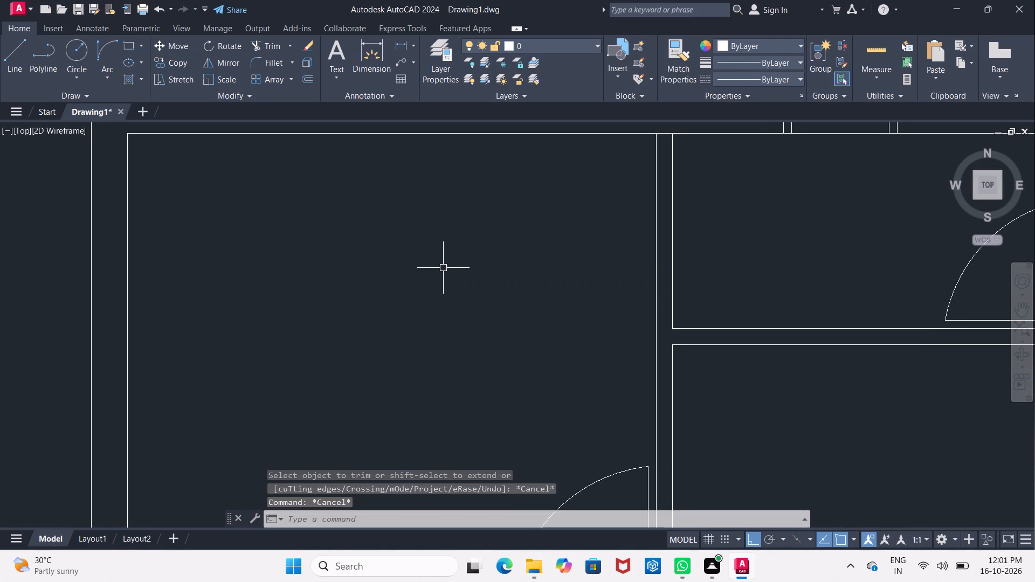
{"action": "key", "text": "o"}
{"action": "key", "text": "Return"}
{"action": "type", "text": "5'"}
{"action": "key", "text": "Return"}
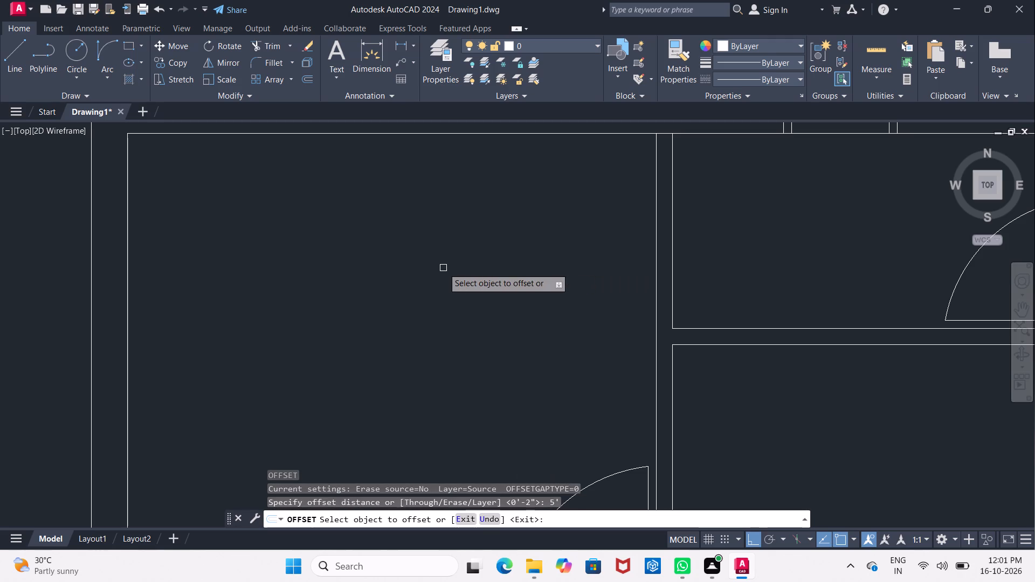
{"action": "left_click", "coordinate": [376, 136]}
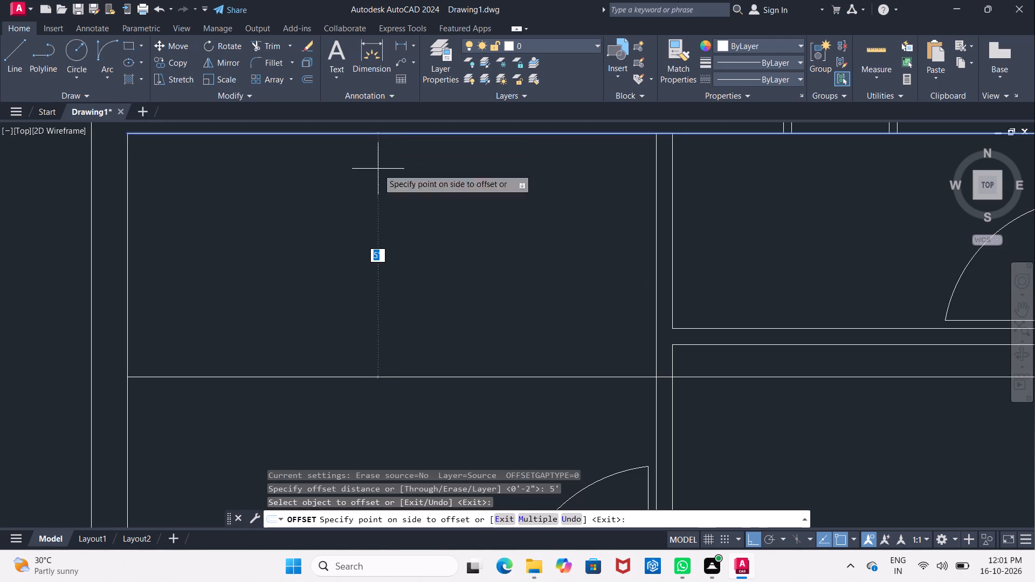
{"action": "left_click", "coordinate": [389, 293]}
{"action": "middle_click_drag", "start_coordinate": [392, 290], "coordinate": [437, 246]}
{"action": "key", "text": "Escape"}
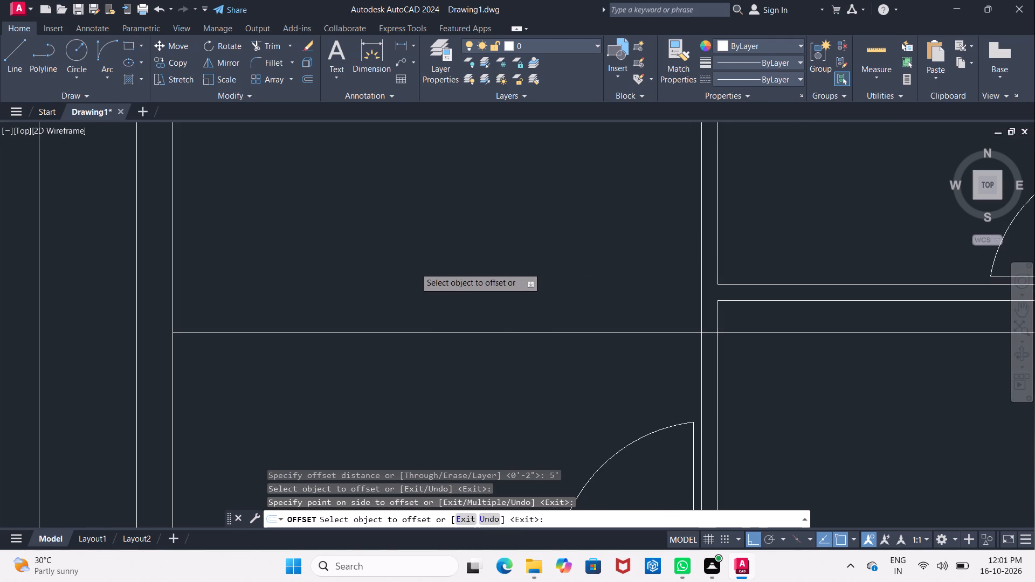
Extend the new offset line through the left wall to its outer face.
{"action": "key", "text": "e"}
{"action": "key", "text": "x"}
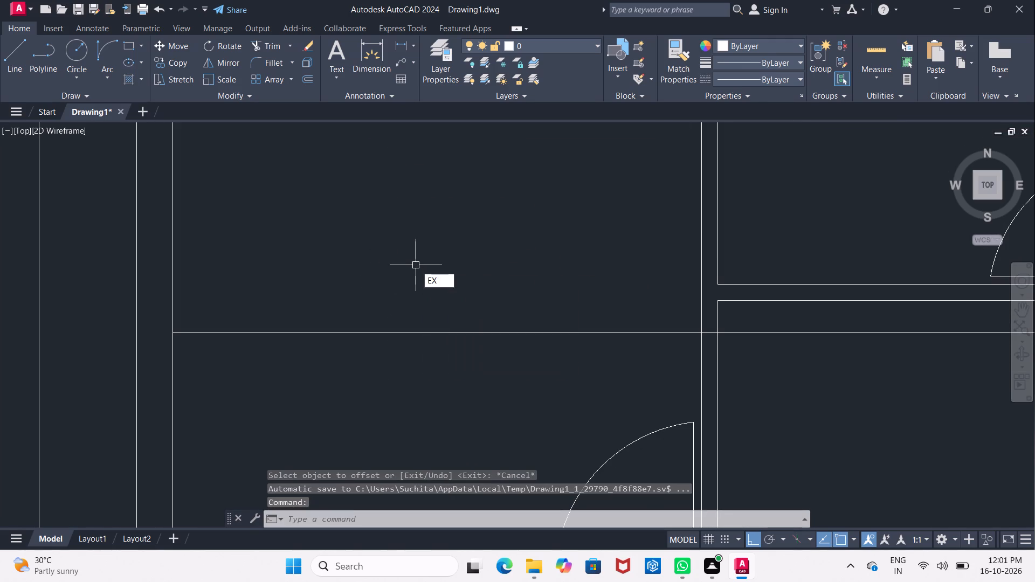
{"action": "left_click", "coordinate": [471, 292]}
{"action": "left_click", "coordinate": [434, 332]}
{"action": "key", "text": "Escape"}
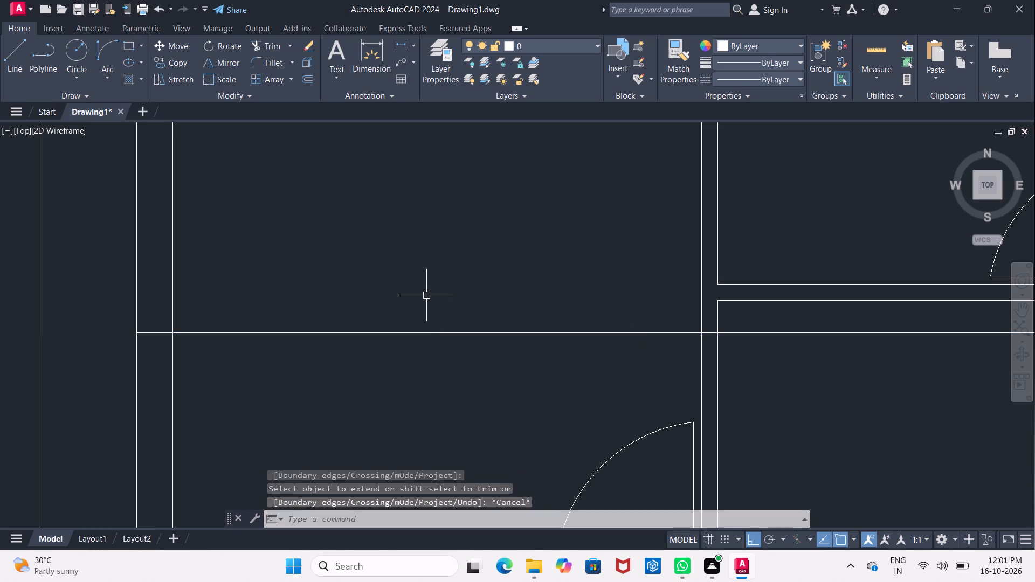
Offset the extended line 1'8" both above and below to mark the left wall's window opening.
{"action": "key", "text": "o"}
{"action": "key", "text": "Return"}
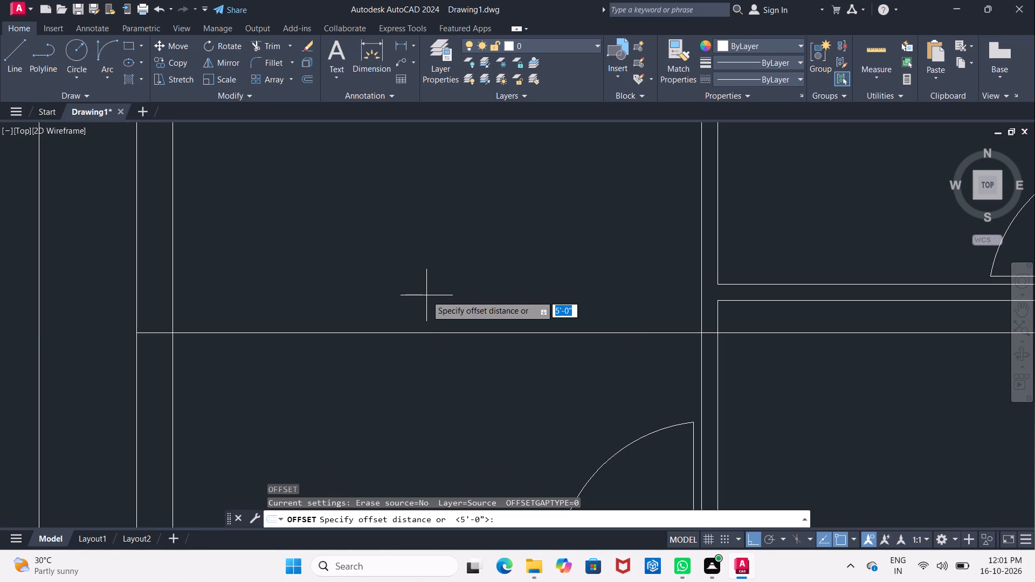
{"action": "type", "text": "1'8\""}
{"action": "key", "text": "Return"}
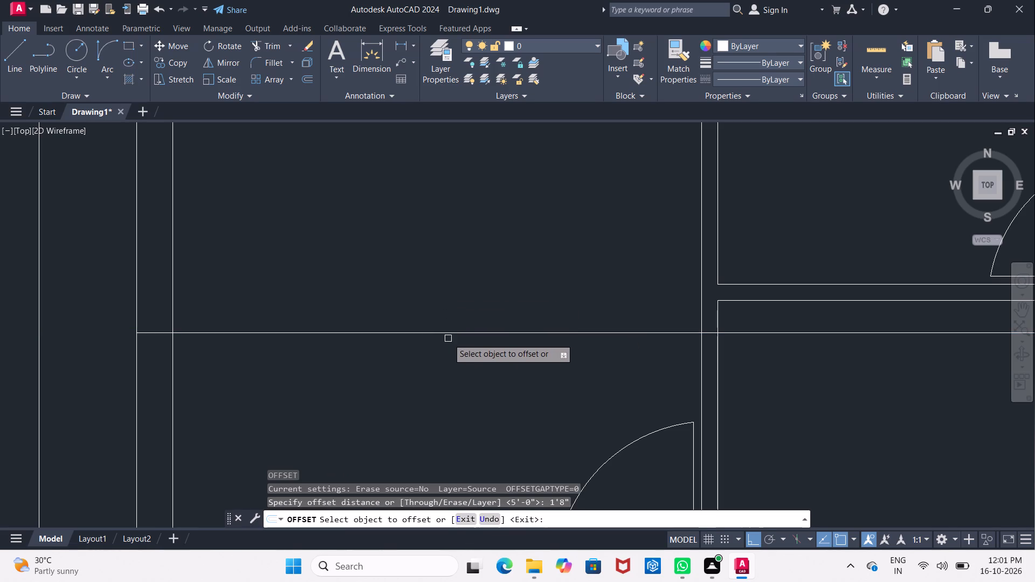
{"action": "left_click", "coordinate": [448, 332]}
{"action": "left_click", "coordinate": [397, 194]}
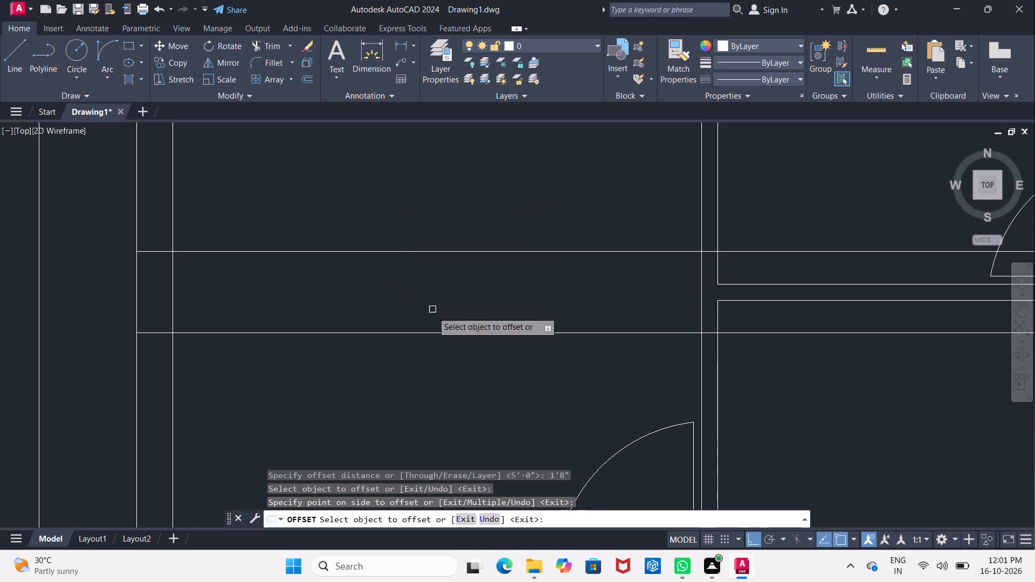
{"action": "left_click", "coordinate": [432, 335]}
{"action": "left_click", "coordinate": [432, 381]}
{"action": "middle_click_drag", "start_coordinate": [436, 373], "coordinate": [459, 313]}
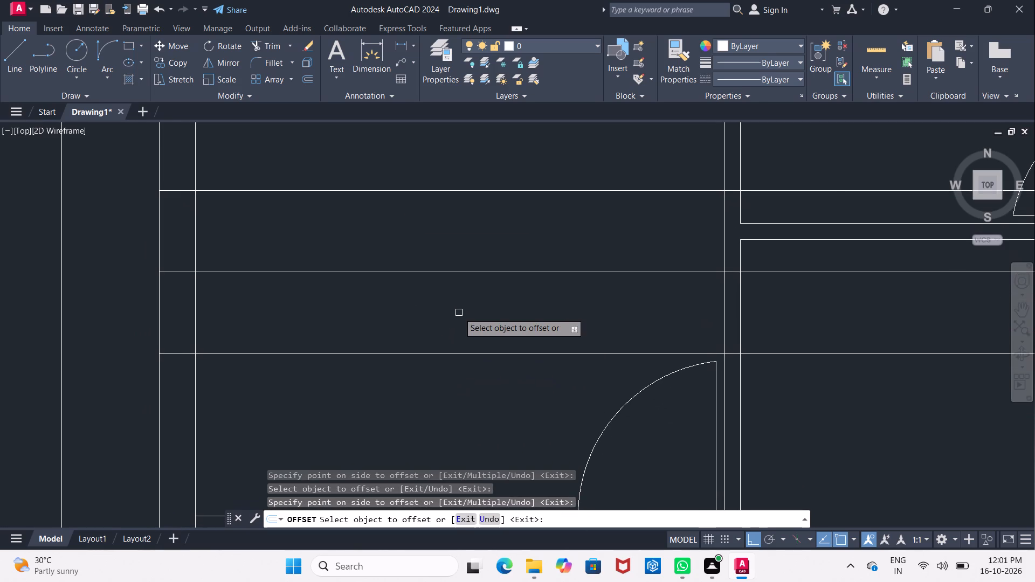
{"action": "scroll", "coordinate": [459, 313], "scroll_direction": "down", "scroll_amount": 2}
{"action": "middle_click_drag", "start_coordinate": [458, 313], "coordinate": [441, 268]}
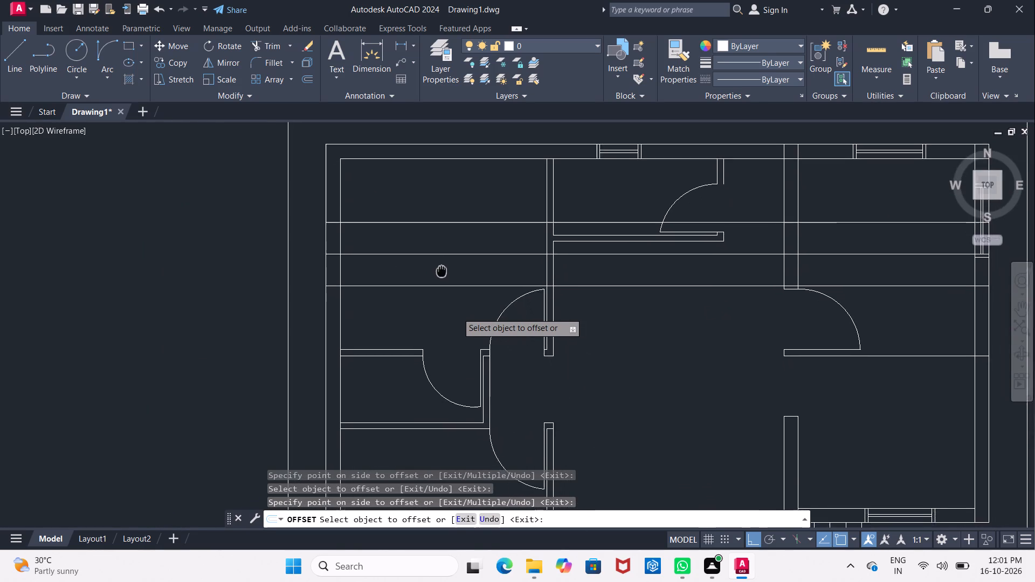
{"action": "middle_click_drag", "start_coordinate": [441, 268], "coordinate": [439, 277]}
{"action": "key", "text": "Escape"}
Trim the three horizontal lines where they cross the upper left room, between its left and right walls.
{"action": "key", "text": "t"}
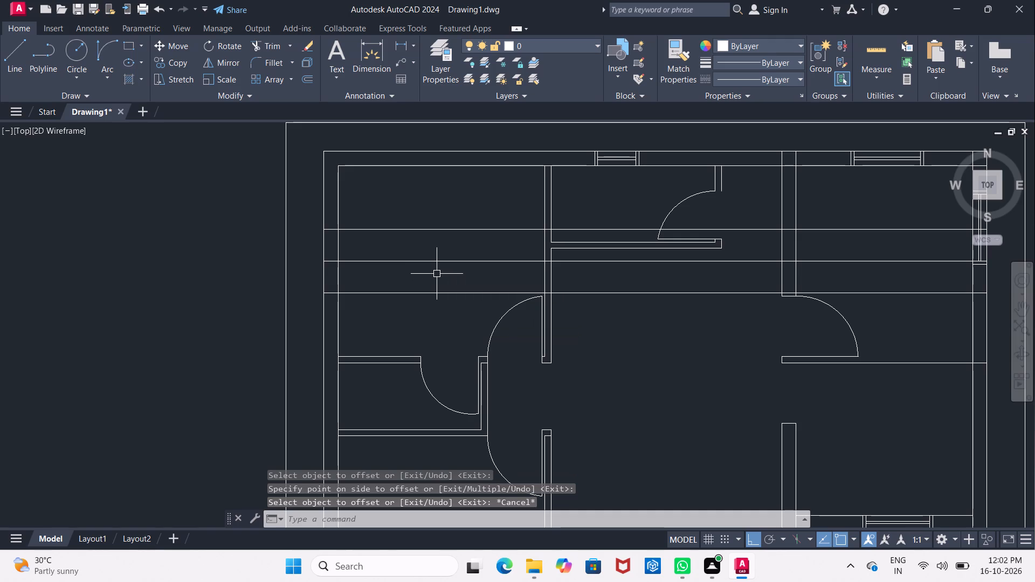
{"action": "key", "text": "r"}
{"action": "left_click", "coordinate": [484, 300]}
{"action": "left_click_drag", "start_coordinate": [440, 206], "coordinate": [440, 273]}
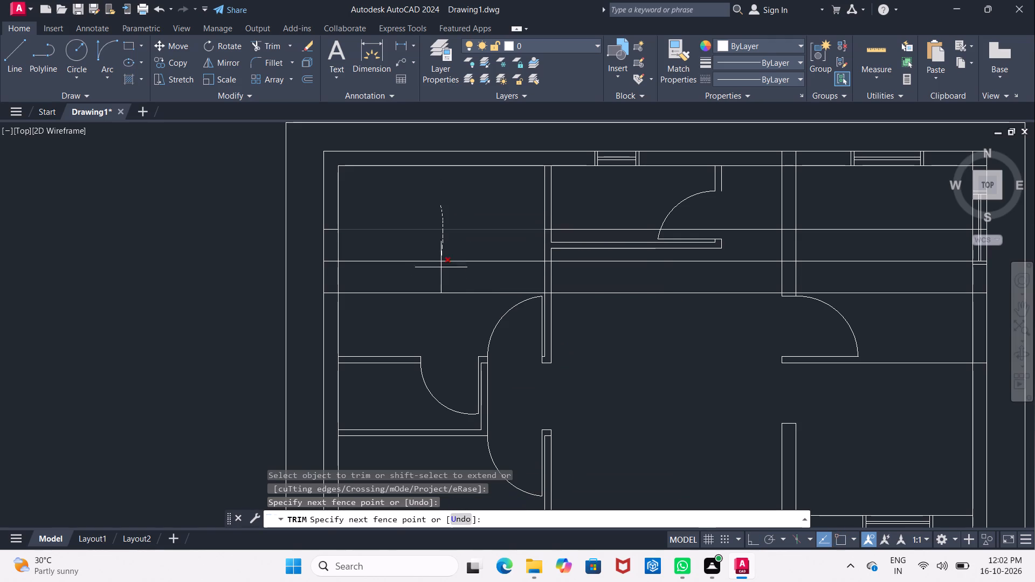
{"action": "left_click_drag", "start_coordinate": [440, 273], "coordinate": [440, 301]}
{"action": "key", "text": "Escape"}
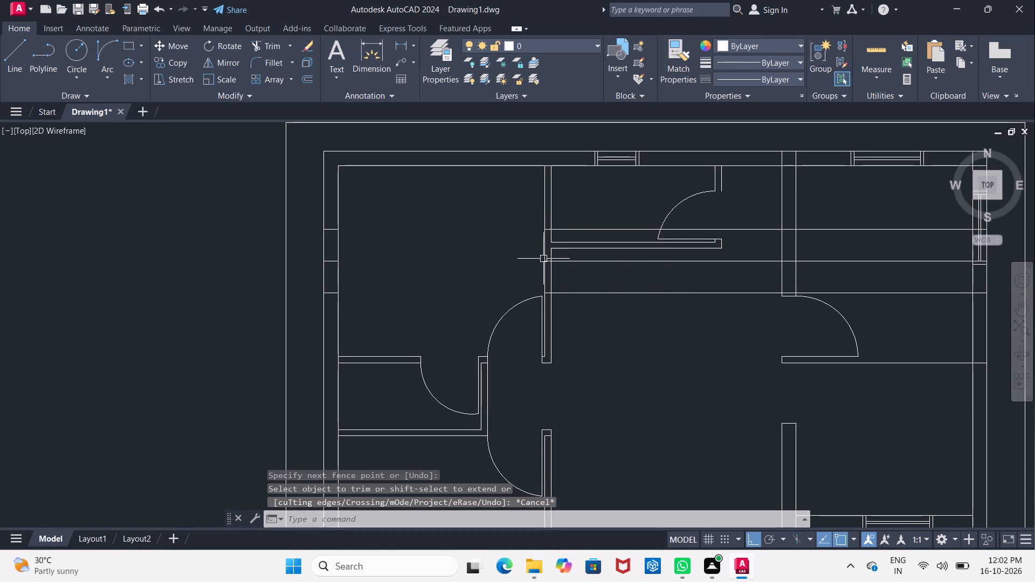
Erase the three leftover lines crossing the rooms to the east and the window's centre line within the left wall.
{"action": "left_click", "coordinate": [574, 231]}
{"action": "left_click", "coordinate": [582, 264]}
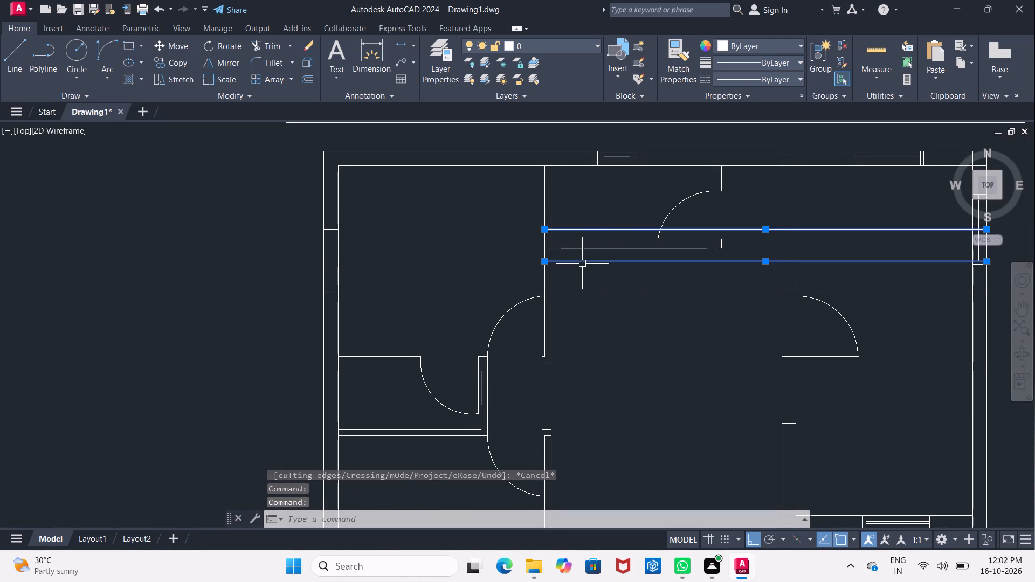
{"action": "left_click", "coordinate": [586, 290]}
{"action": "key", "text": "Delete"}
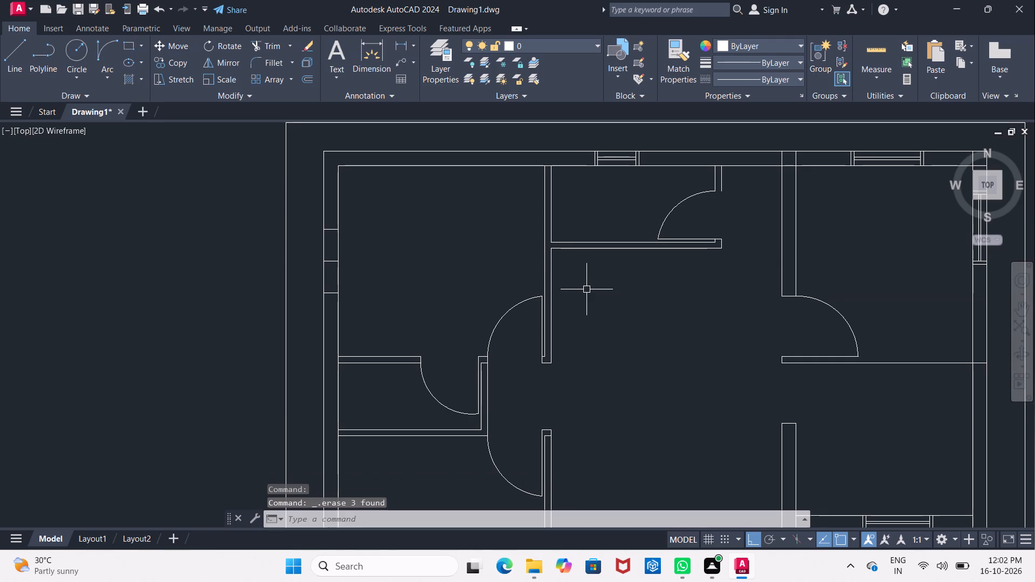
{"action": "scroll", "coordinate": [327, 272], "scroll_direction": "up", "scroll_amount": 2}
{"action": "left_click", "coordinate": [334, 244]}
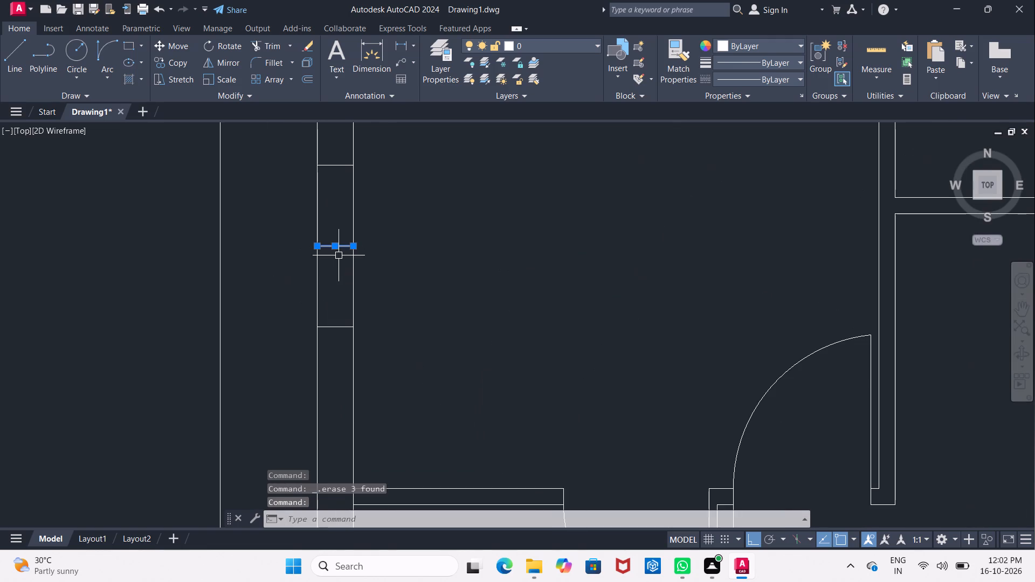
{"action": "key", "text": "Delete"}
{"action": "scroll", "coordinate": [375, 272], "scroll_direction": "down", "scroll_amount": 2}
{"action": "middle_click", "coordinate": [375, 272]}
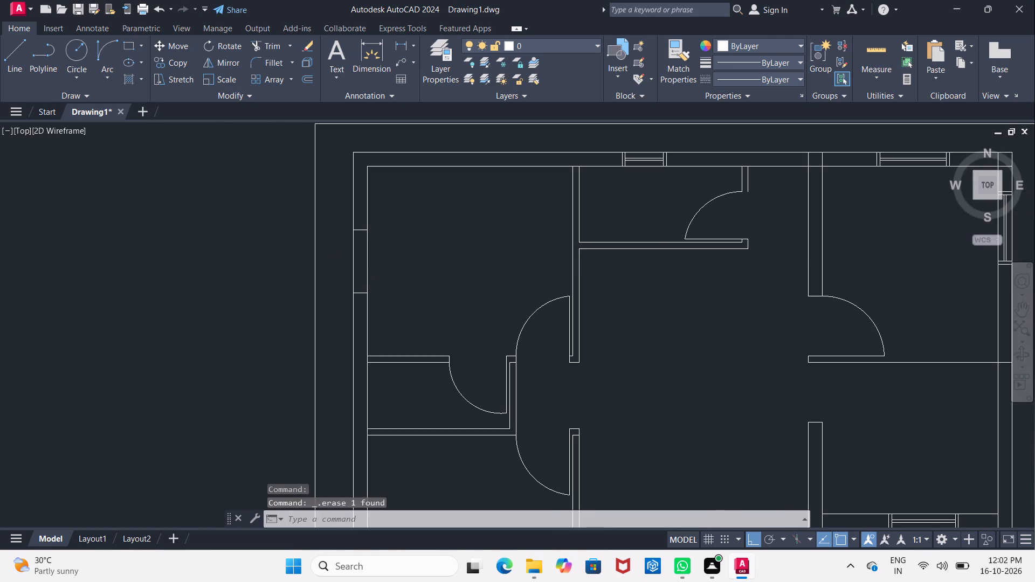
Copy the two glass lines from the upper right room's top window to beside the left wall's window opening.
{"action": "middle_click_drag", "start_coordinate": [843, 156], "coordinate": [741, 158]}
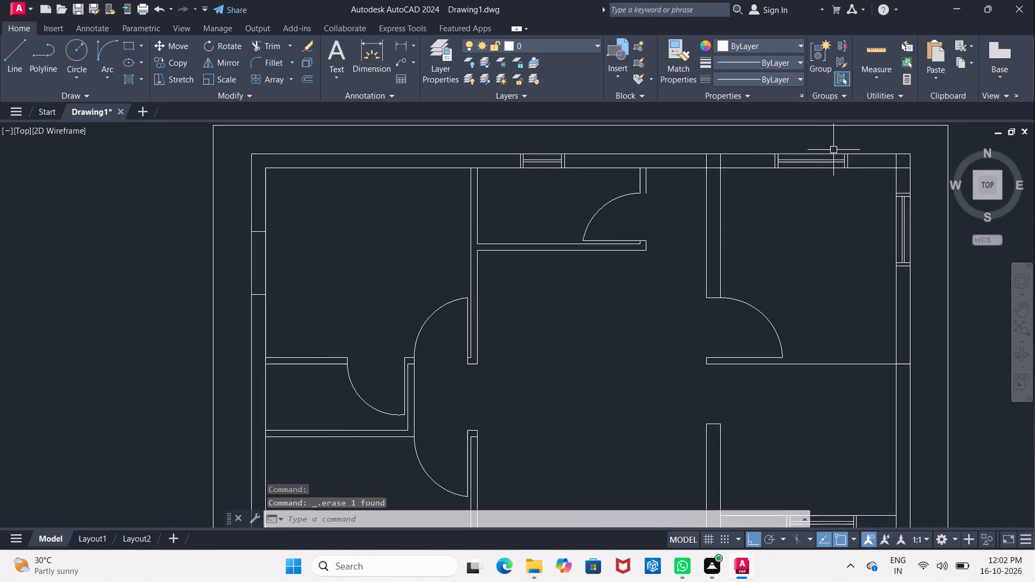
{"action": "scroll", "coordinate": [833, 150], "scroll_direction": "up", "scroll_amount": 2}
{"action": "left_click", "coordinate": [812, 175]}
{"action": "left_click", "coordinate": [812, 181]}
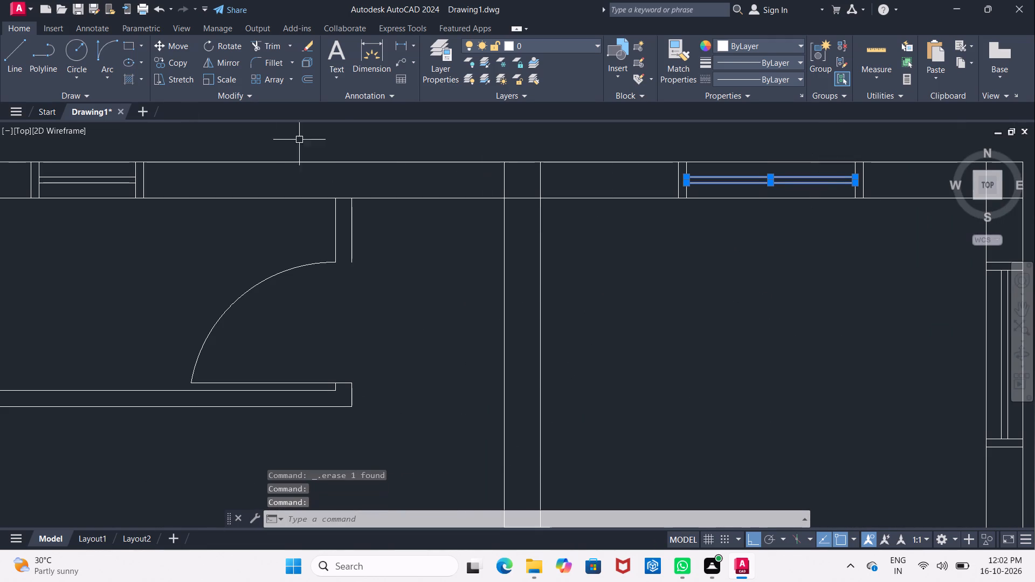
{"action": "left_click", "coordinate": [168, 65]}
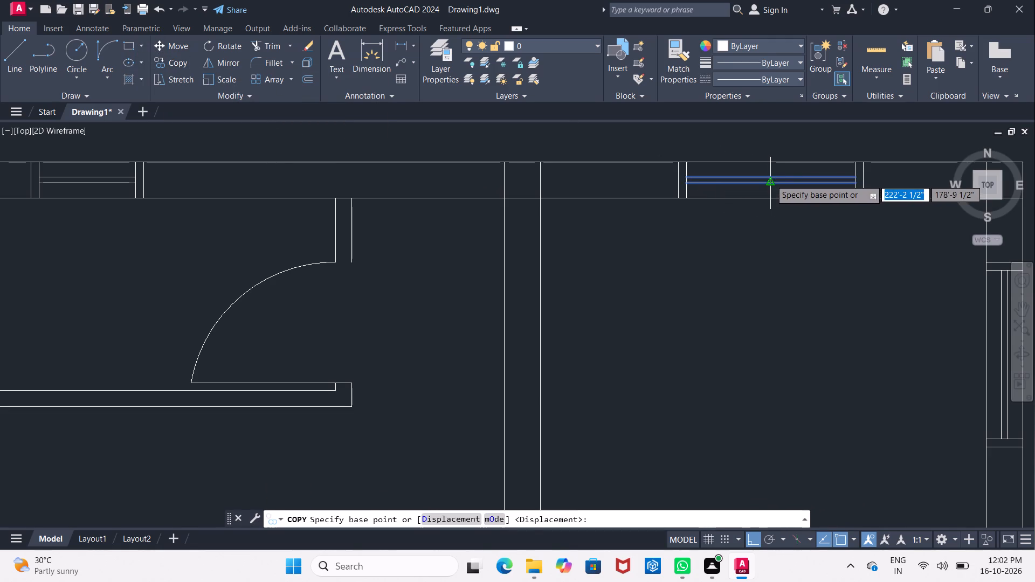
{"action": "left_click_drag", "start_coordinate": [770, 179], "coordinate": [764, 182]}
{"action": "middle_click_drag", "start_coordinate": [257, 301], "coordinate": [650, 215]}
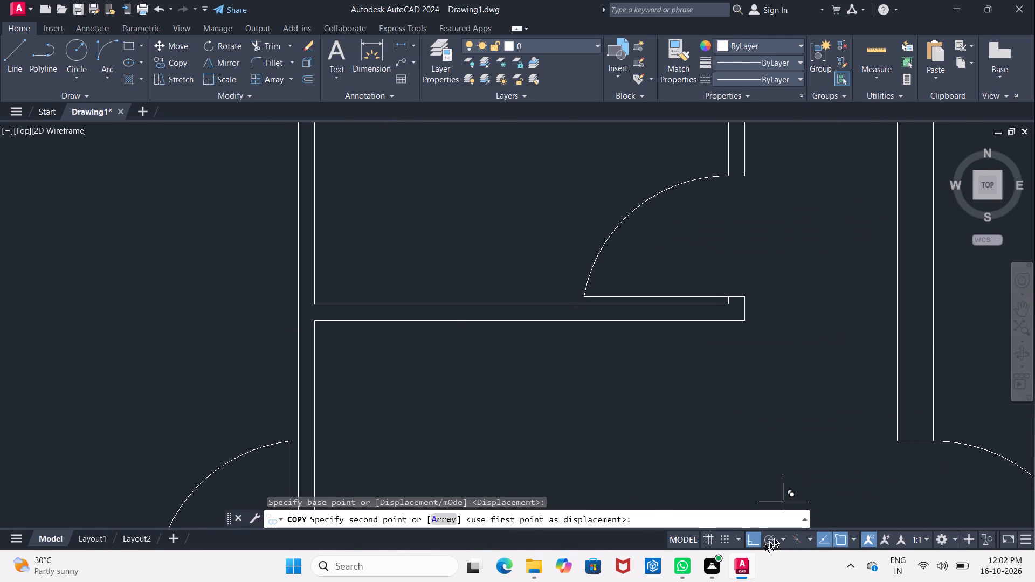
{"action": "left_click", "coordinate": [753, 542]}
{"action": "scroll", "coordinate": [577, 485], "scroll_direction": "down", "scroll_amount": 1}
{"action": "middle_click_drag", "start_coordinate": [537, 484], "coordinate": [786, 384]}
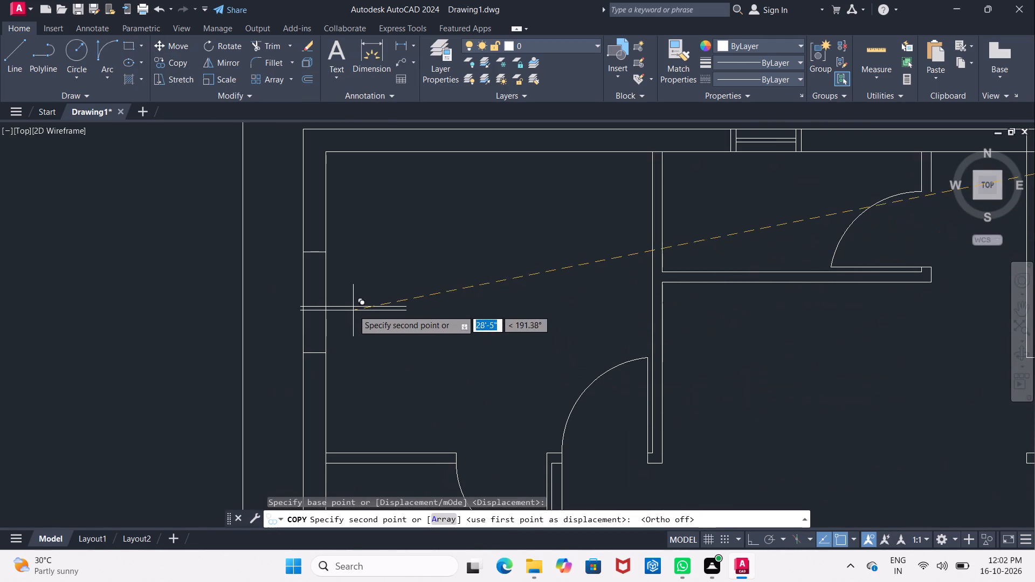
{"action": "scroll", "coordinate": [371, 303], "scroll_direction": "up", "scroll_amount": 2}
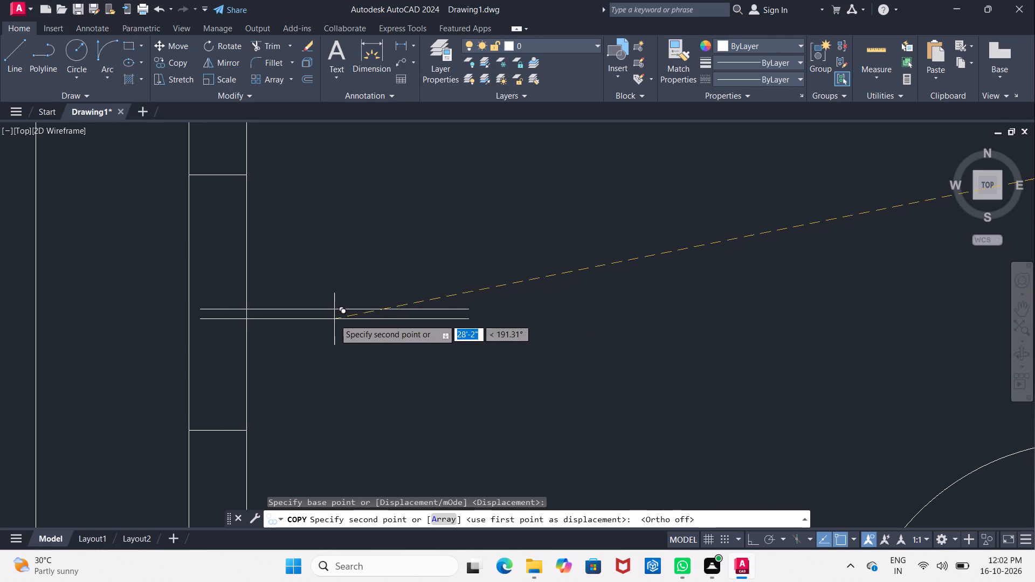
{"action": "left_click", "coordinate": [383, 321]}
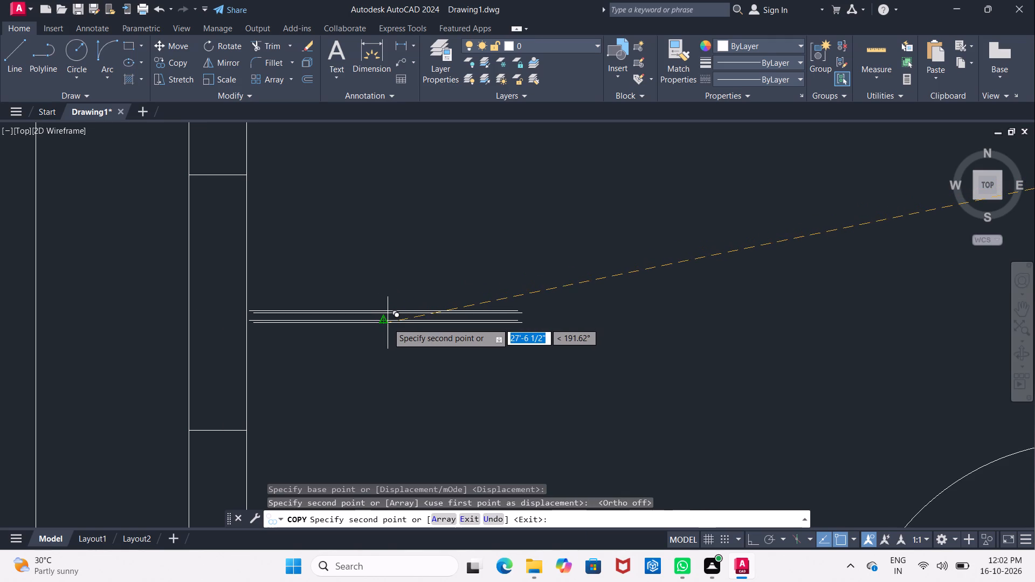
{"action": "key", "text": "Escape"}
Rotate the two copied glass lines to vertical about the upper line's right end.
{"action": "left_click", "coordinate": [331, 311]}
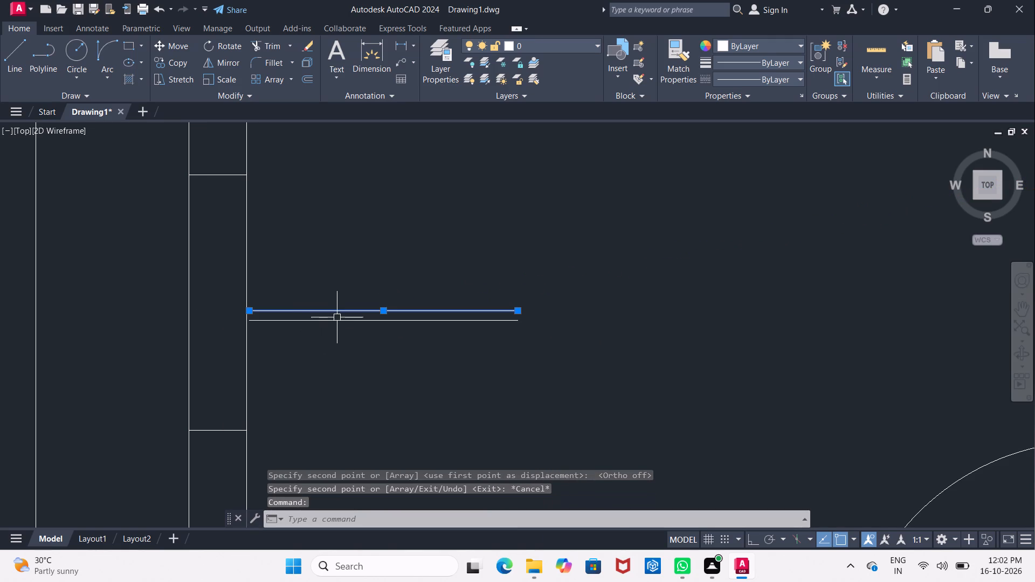
{"action": "left_click", "coordinate": [337, 318]}
{"action": "left_click", "coordinate": [231, 50]}
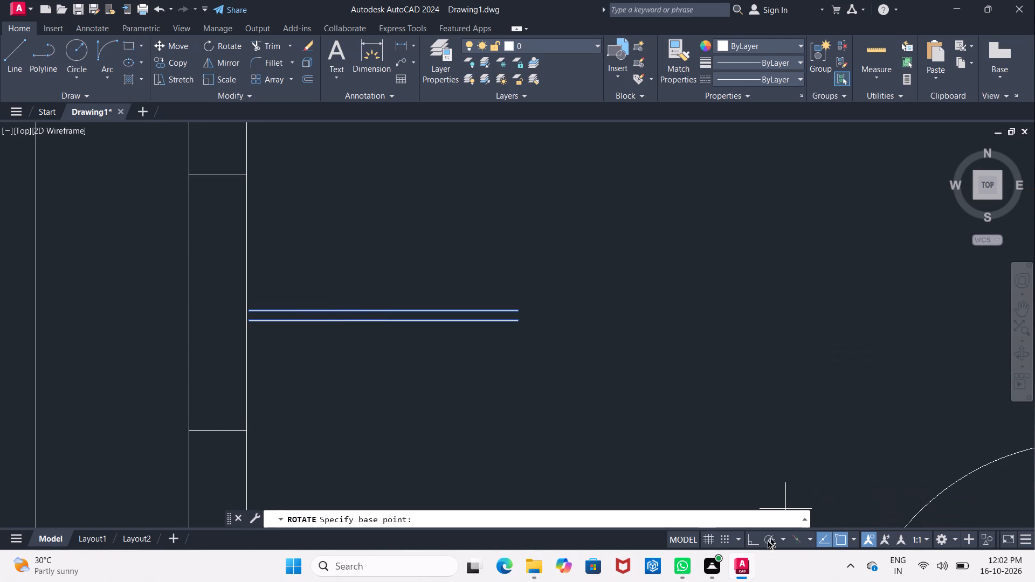
{"action": "left_click", "coordinate": [747, 537]}
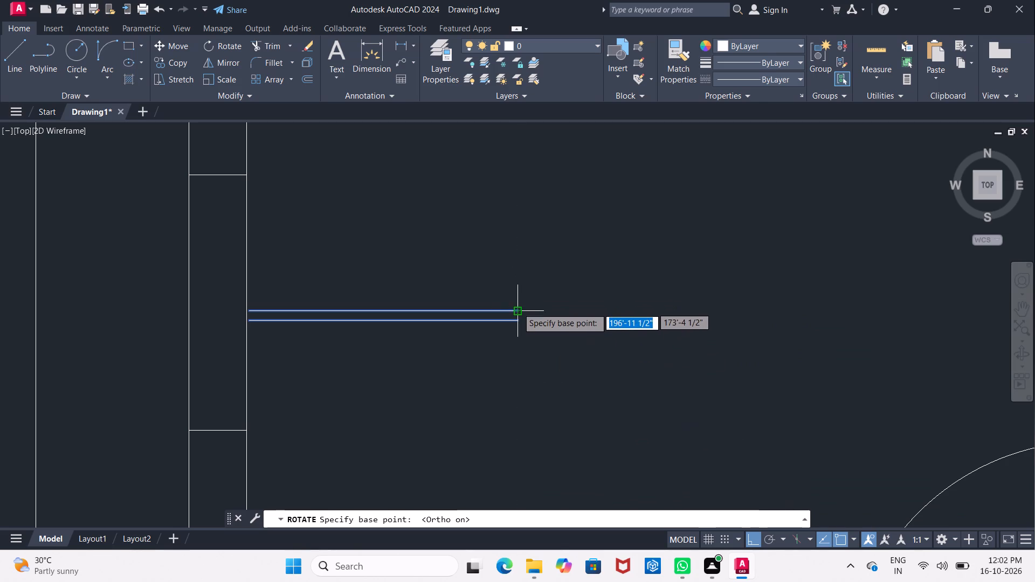
{"action": "left_click", "coordinate": [519, 311]}
{"action": "left_click", "coordinate": [528, 361]}
{"action": "scroll", "coordinate": [528, 362], "scroll_direction": "down", "scroll_amount": 1}
{"action": "middle_click", "coordinate": [528, 362]}
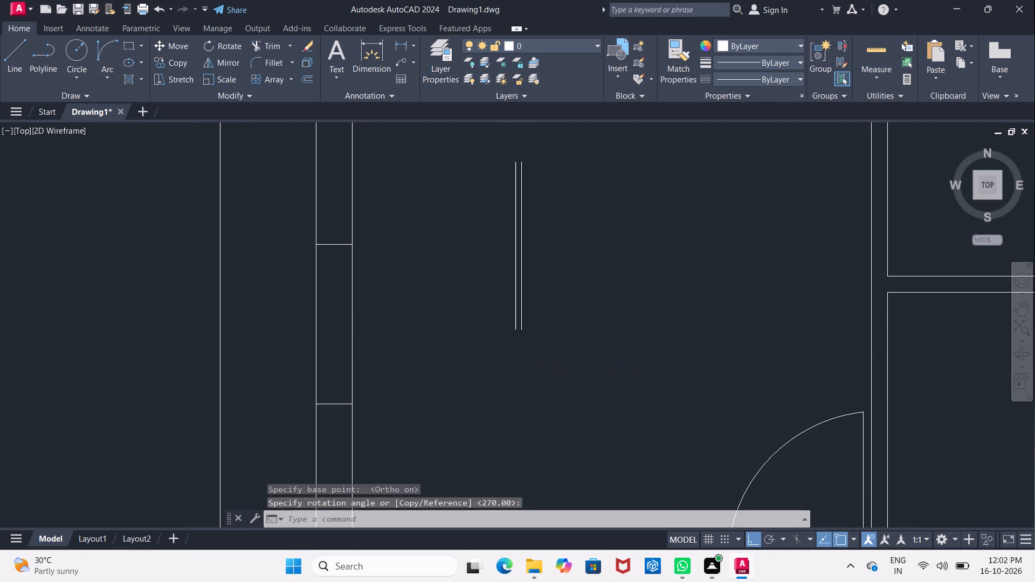
Move the two vertical glass lines into the left wall's window opening, with their top ends on the opening's upper line.
{"action": "left_click", "coordinate": [507, 152]}
{"action": "left_click", "coordinate": [580, 348]}
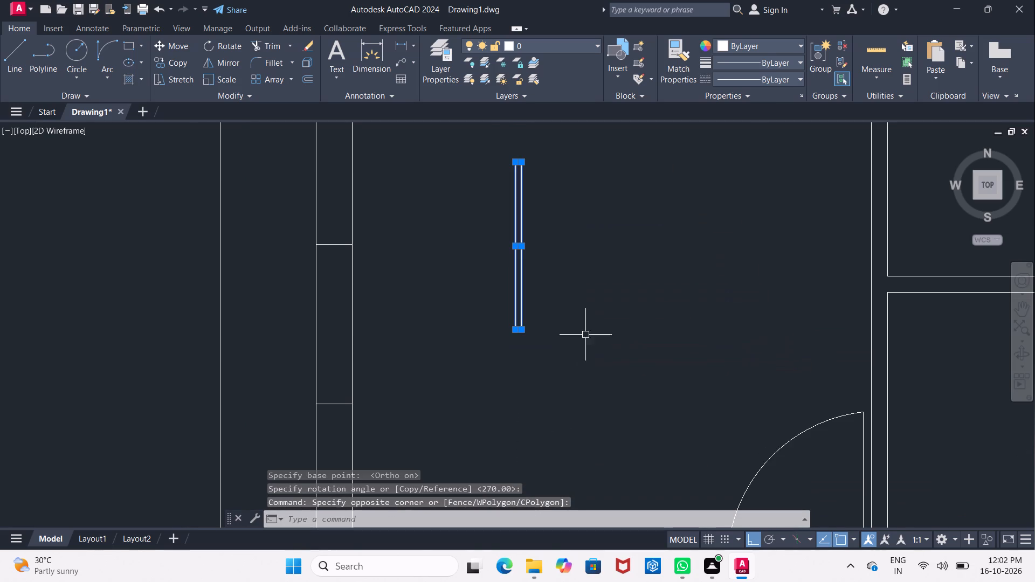
{"action": "left_click", "coordinate": [183, 43]}
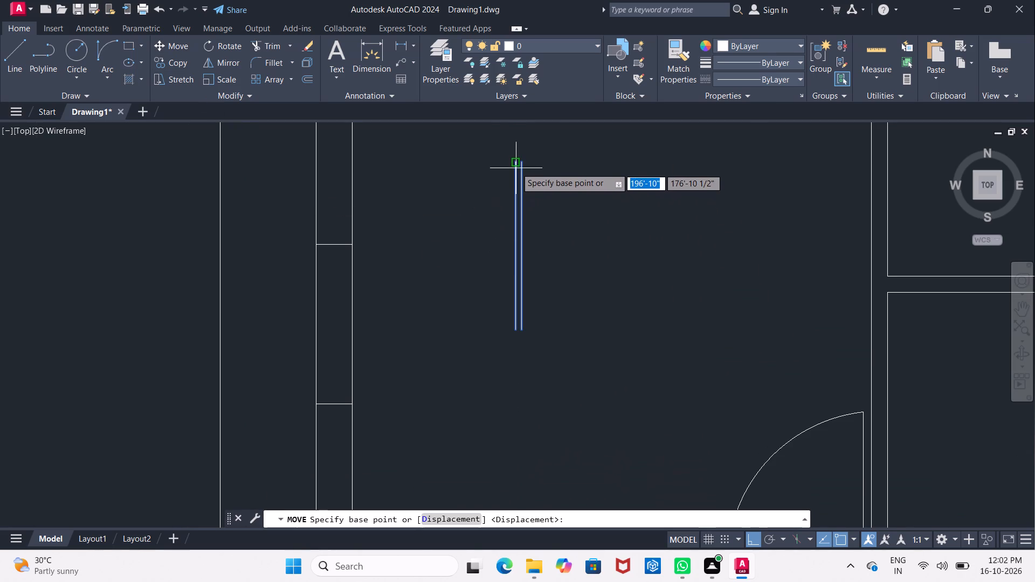
{"action": "left_click", "coordinate": [523, 165]}
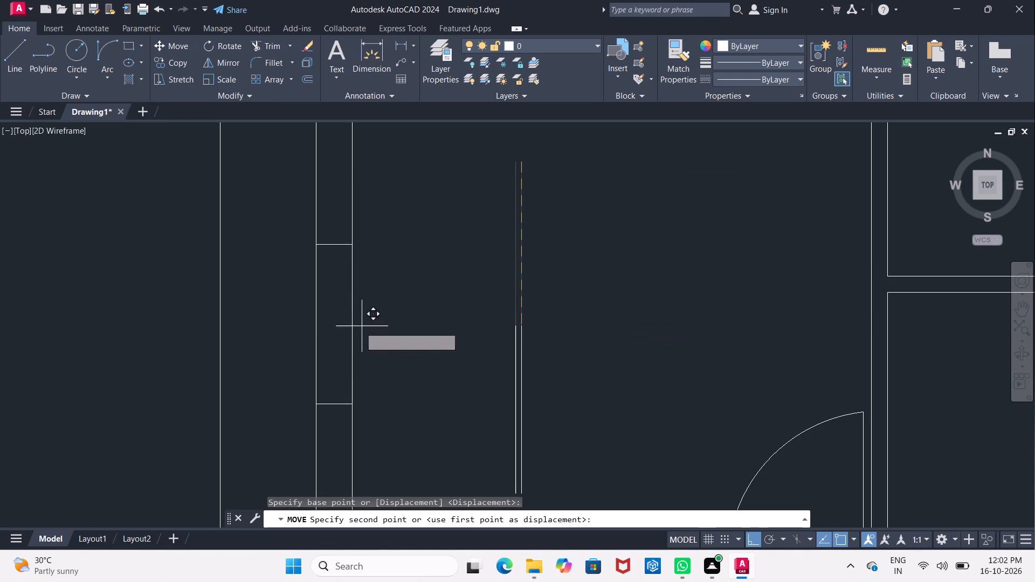
{"action": "left_click", "coordinate": [748, 537]}
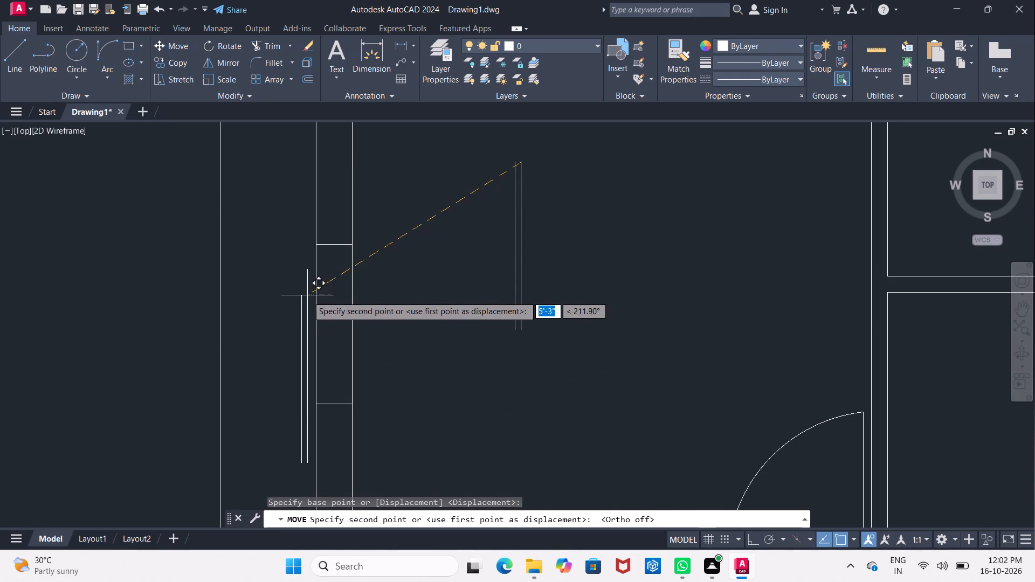
{"action": "scroll", "coordinate": [319, 287], "scroll_direction": "up", "scroll_amount": 2}
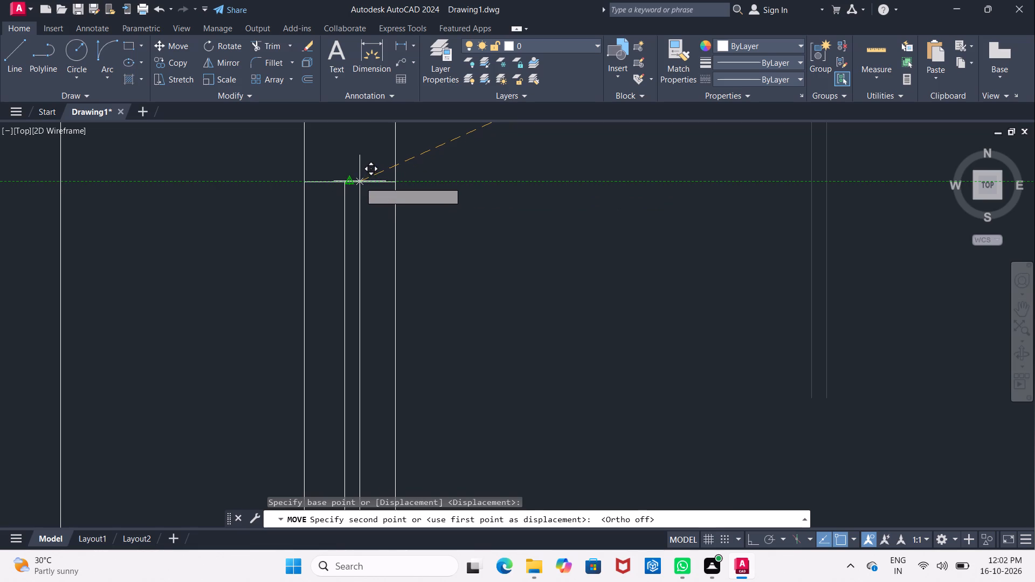
{"action": "left_click", "coordinate": [357, 177]}
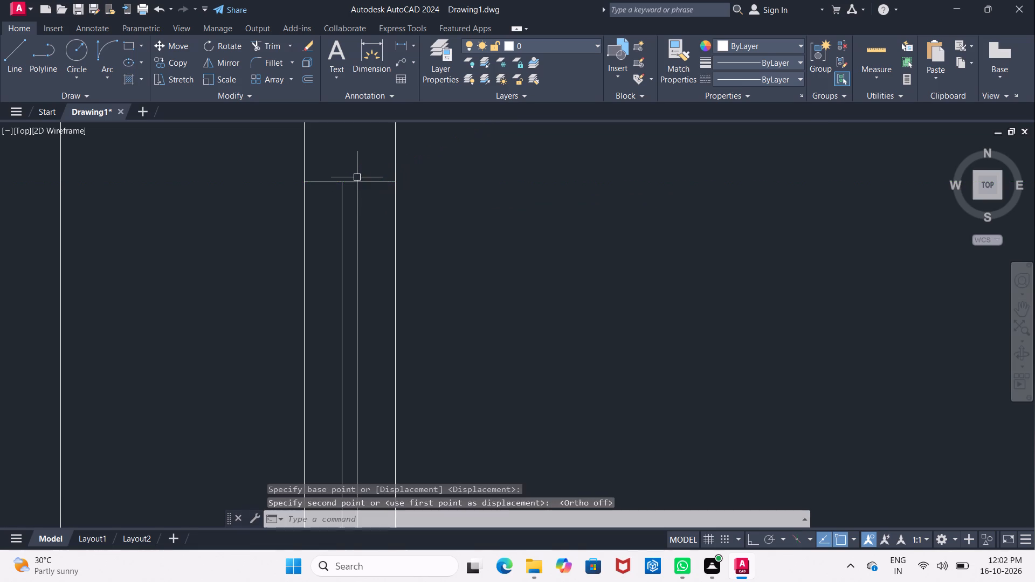
Offset the left wall window's lower end line downward and its upper end line upward by 2".
{"action": "scroll", "coordinate": [367, 206], "scroll_direction": "down", "scroll_amount": 2}
{"action": "middle_click_drag", "start_coordinate": [367, 206], "coordinate": [371, 154]}
{"action": "scroll", "coordinate": [369, 364], "scroll_direction": "up", "scroll_amount": 1}
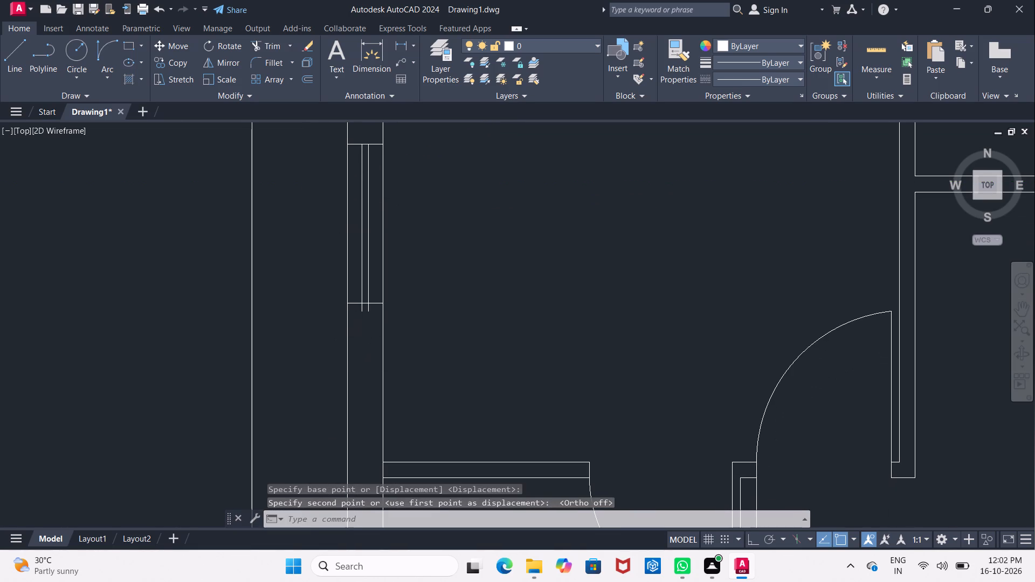
{"action": "middle_click_drag", "start_coordinate": [369, 362], "coordinate": [341, 447]}
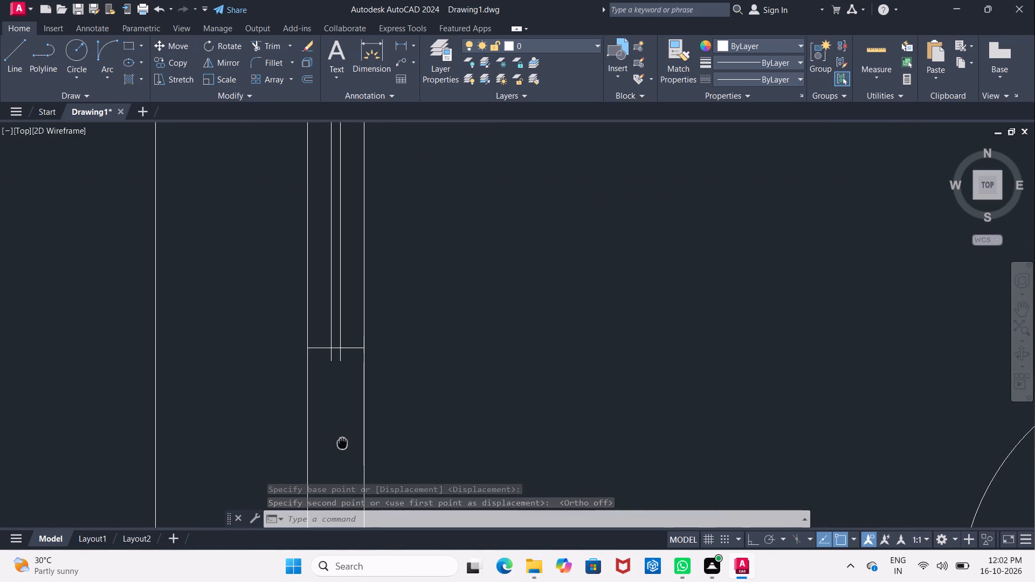
{"action": "middle_click_drag", "start_coordinate": [341, 447], "coordinate": [340, 456]}
{"action": "key", "text": "o"}
{"action": "key", "text": "Return"}
{"action": "key", "text": "2"}
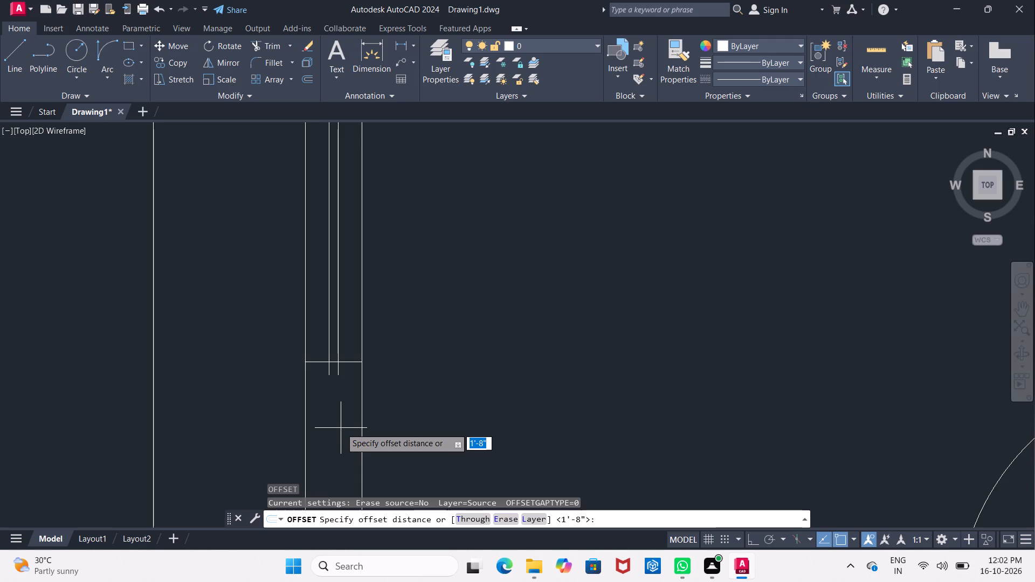
{"action": "key", "text": "shift+quotedbl"}
{"action": "key", "text": "Return"}
{"action": "left_click", "coordinate": [353, 363]}
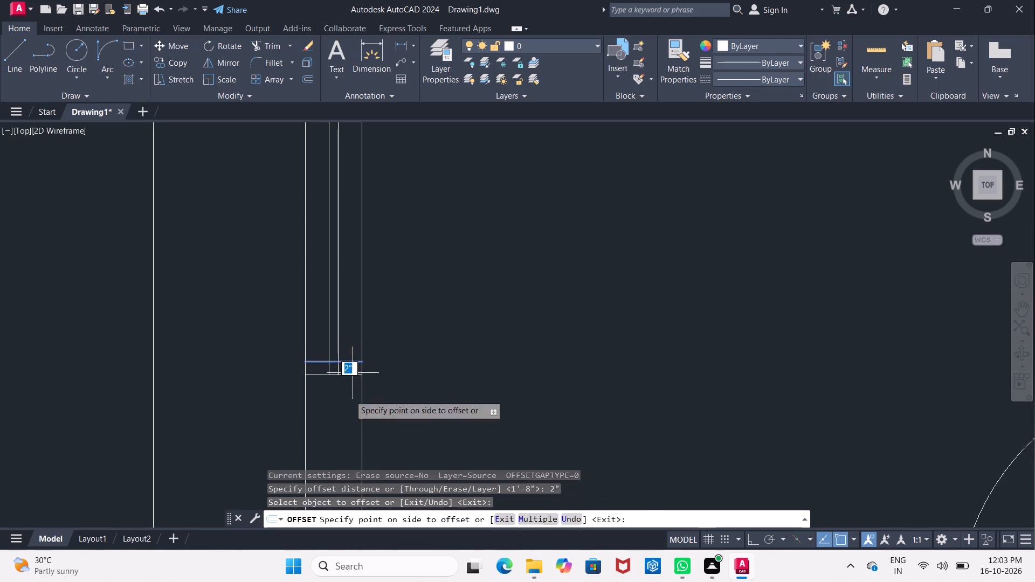
{"action": "left_click", "coordinate": [347, 415]}
{"action": "middle_click_drag", "start_coordinate": [346, 313], "coordinate": [337, 476]}
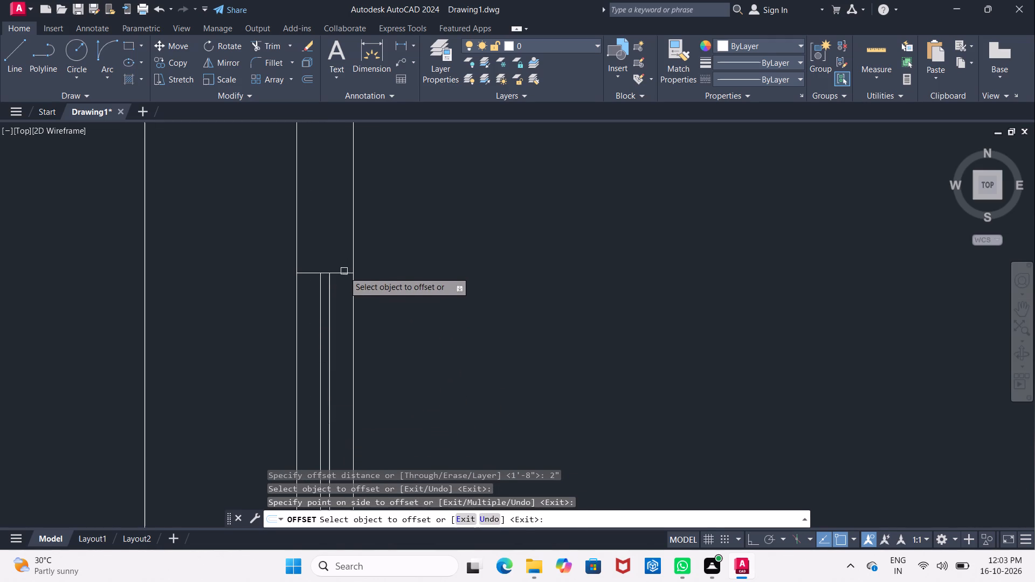
{"action": "left_click", "coordinate": [344, 273]}
{"action": "left_click", "coordinate": [340, 246]}
{"action": "middle_click_drag", "start_coordinate": [502, 357], "coordinate": [479, 192]}
{"action": "scroll", "coordinate": [502, 357], "scroll_direction": "down", "scroll_amount": 1}
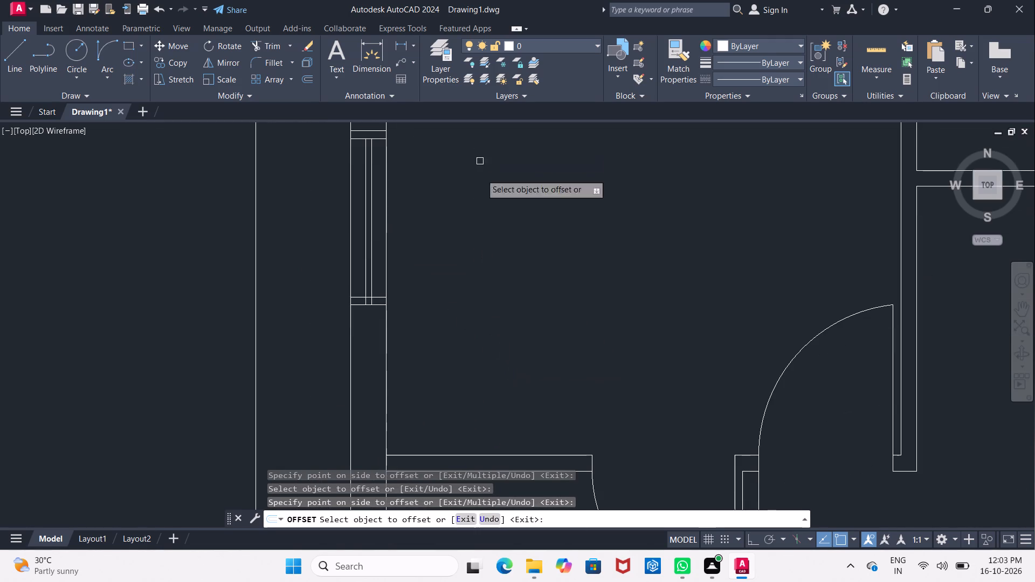
{"action": "scroll", "coordinate": [362, 332], "scroll_direction": "up", "scroll_amount": 2}
{"action": "key", "text": "Escape"}
Trim the two glass lines where they run between the double lines at the window's lower end.
{"action": "key", "text": "t"}
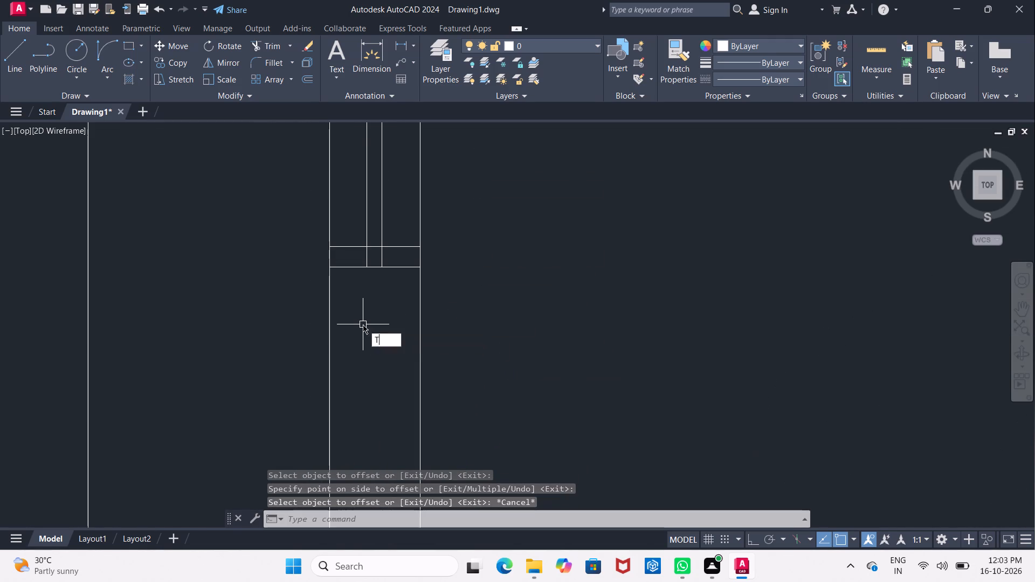
{"action": "key", "text": "r"}
{"action": "left_click", "coordinate": [415, 349]}
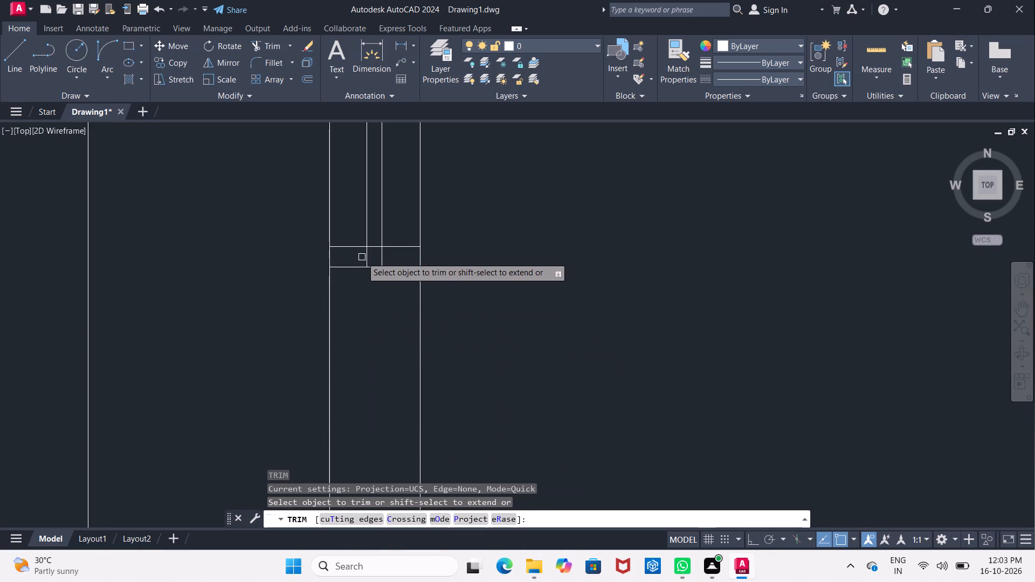
{"action": "left_click", "coordinate": [365, 257]}
{"action": "left_click", "coordinate": [383, 259]}
{"action": "scroll", "coordinate": [383, 256], "scroll_direction": "down", "scroll_amount": 3}
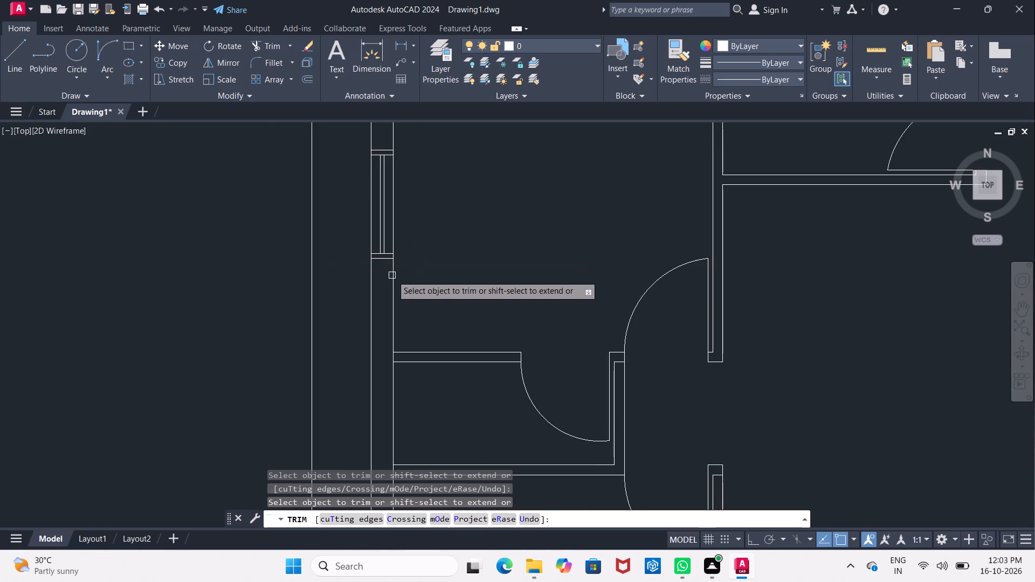
{"action": "scroll", "coordinate": [436, 296], "scroll_direction": "down", "scroll_amount": 1}
{"action": "middle_click_drag", "start_coordinate": [436, 296], "coordinate": [400, 199]}
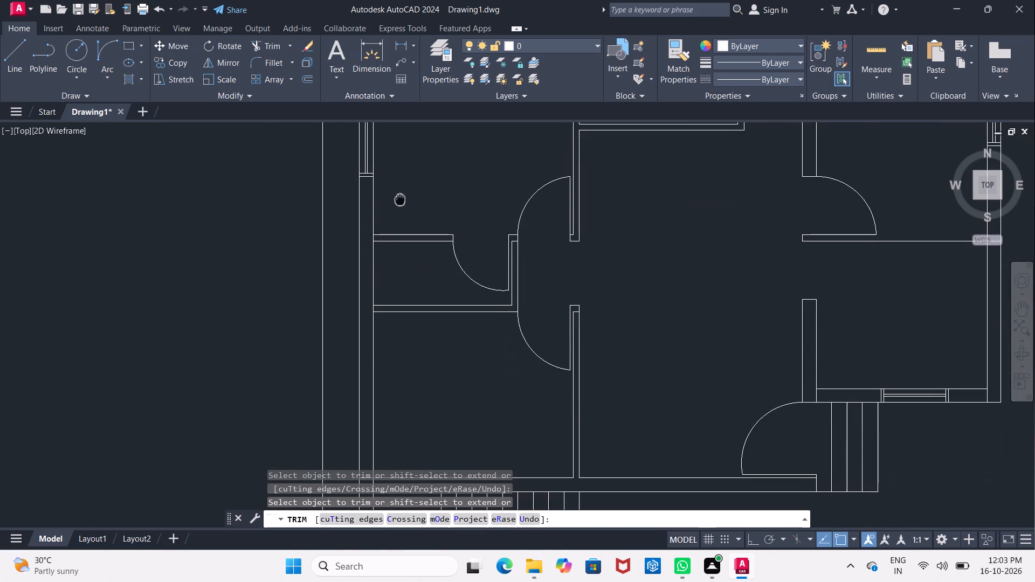
{"action": "middle_click_drag", "start_coordinate": [400, 199], "coordinate": [400, 252]}
{"action": "key", "text": "Escape"}
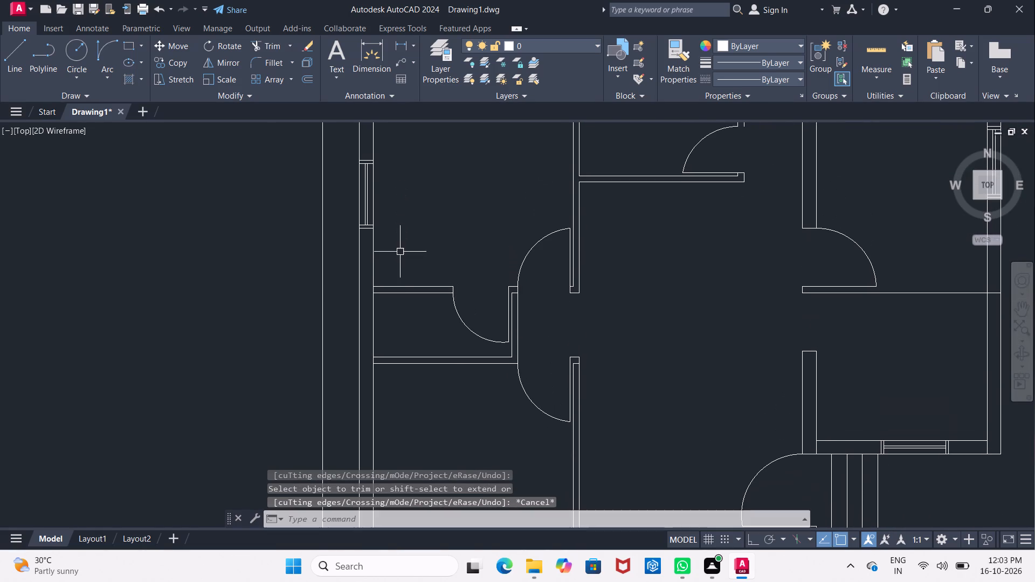
Copy the small window in the top wall, above the small top room, into the lower left room.
{"action": "scroll", "coordinate": [400, 252], "scroll_direction": "down", "scroll_amount": 1}
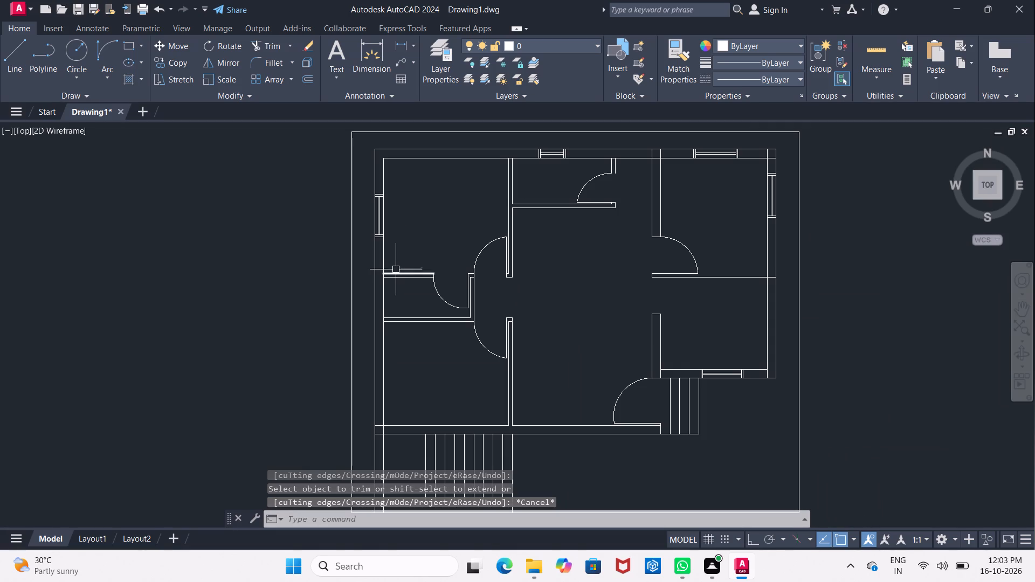
{"action": "left_click", "coordinate": [538, 140]}
{"action": "left_click", "coordinate": [595, 171]}
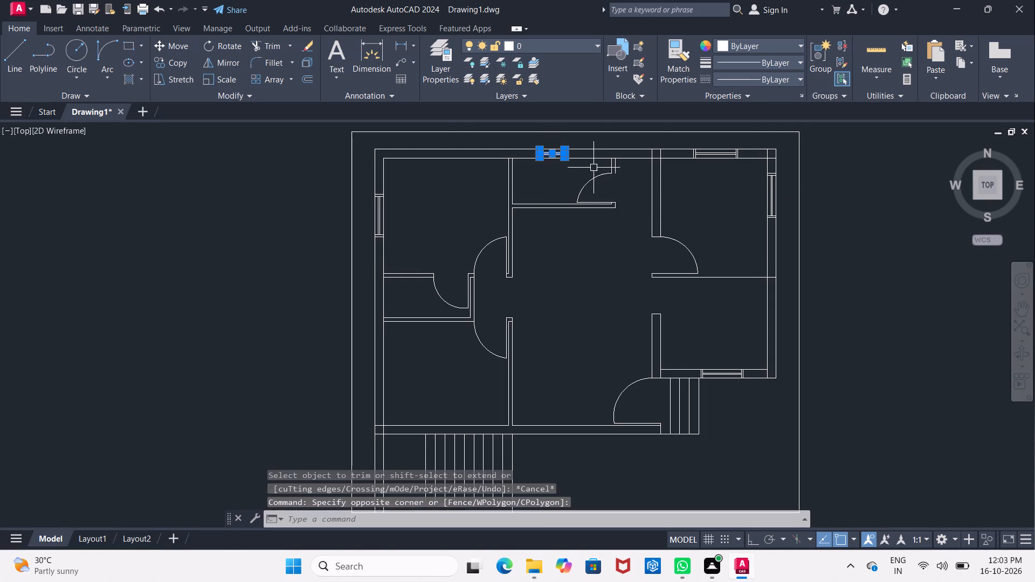
{"action": "left_click", "coordinate": [183, 63]}
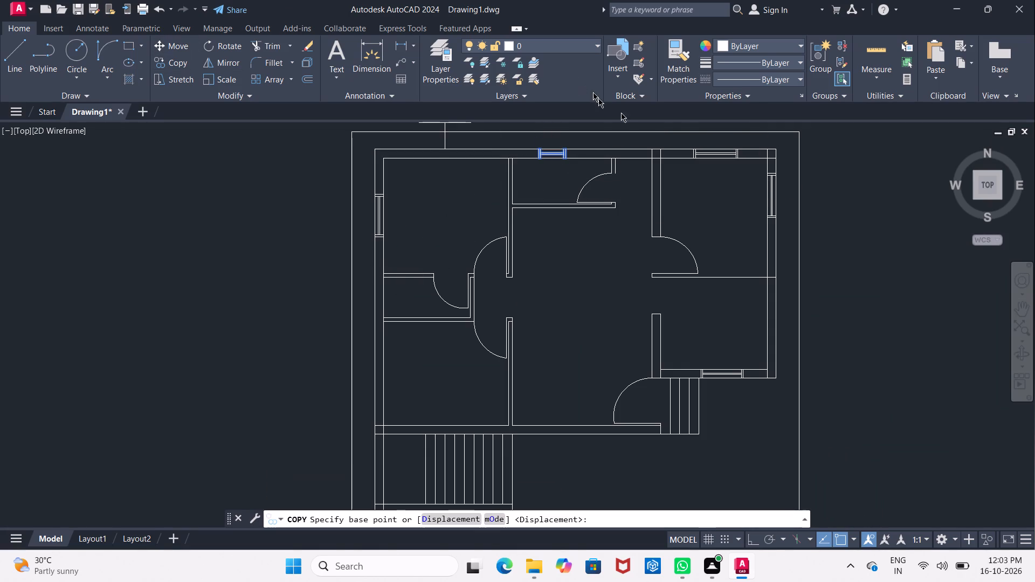
{"action": "left_click", "coordinate": [552, 156]}
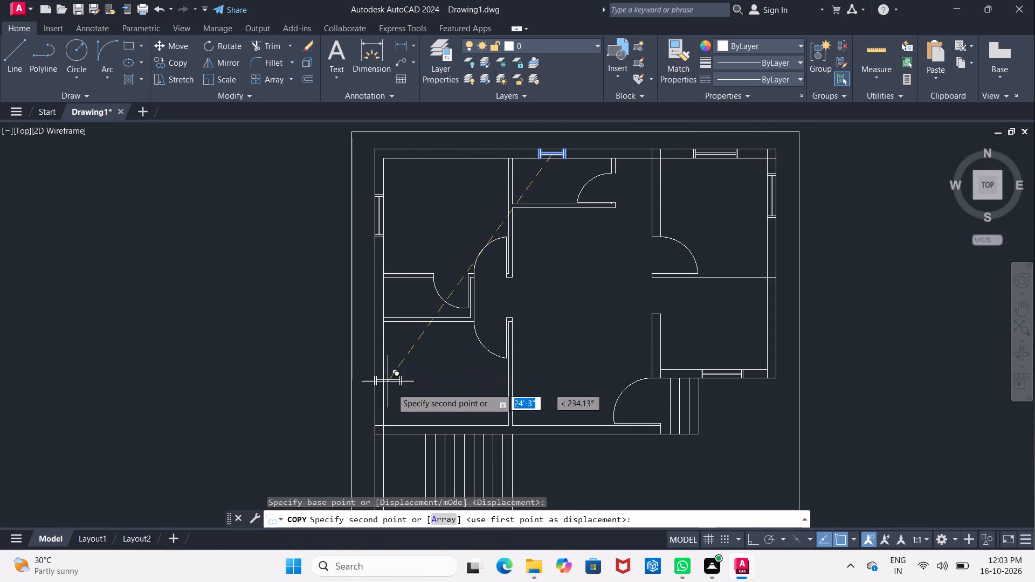
{"action": "left_click", "coordinate": [406, 372]}
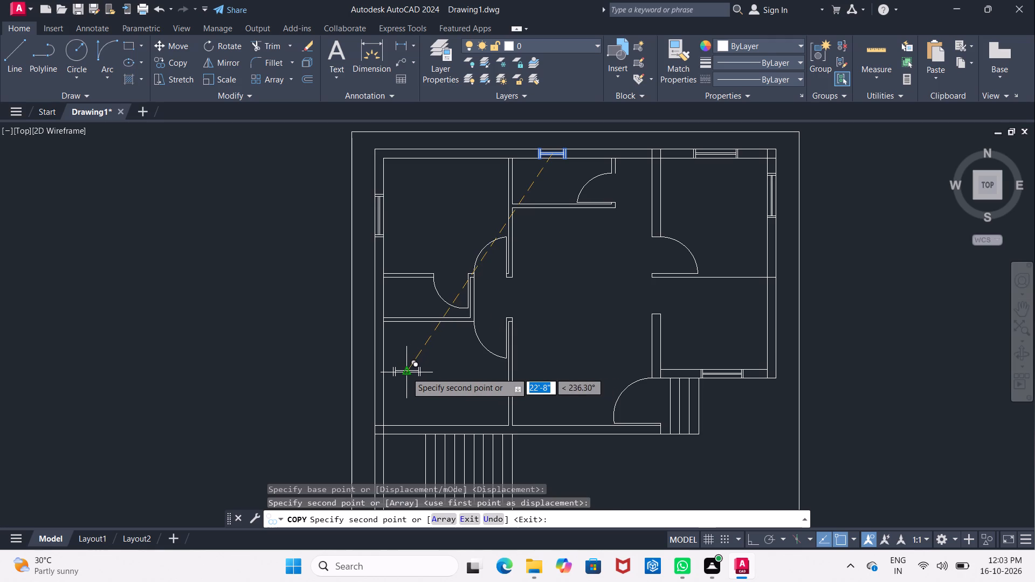
{"action": "key", "text": "Escape"}
Rotate the copied small window to vertical about the top of its right end line.
{"action": "scroll", "coordinate": [410, 366], "scroll_direction": "up", "scroll_amount": 2}
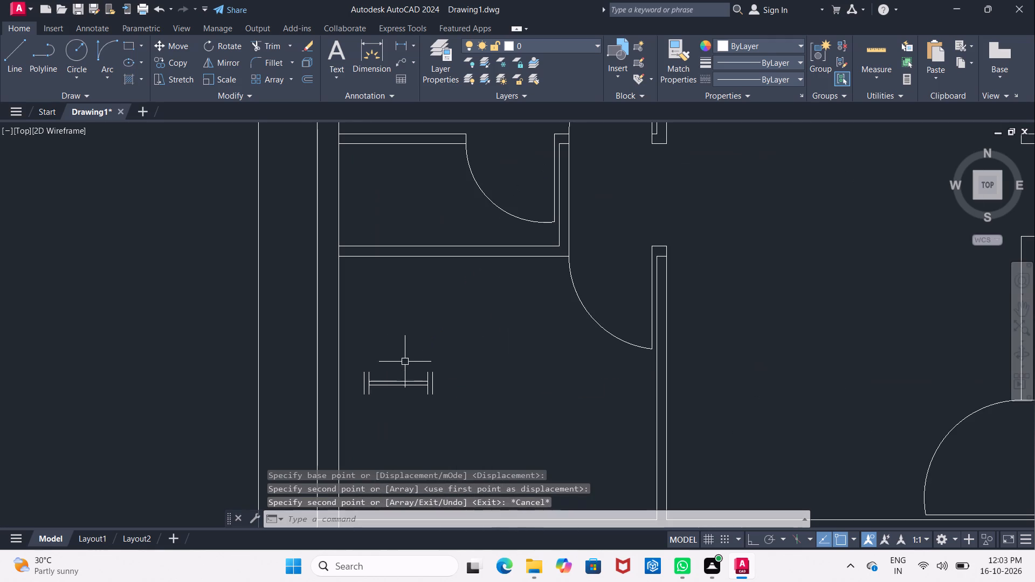
{"action": "left_click", "coordinate": [356, 365]}
{"action": "left_click", "coordinate": [446, 415]}
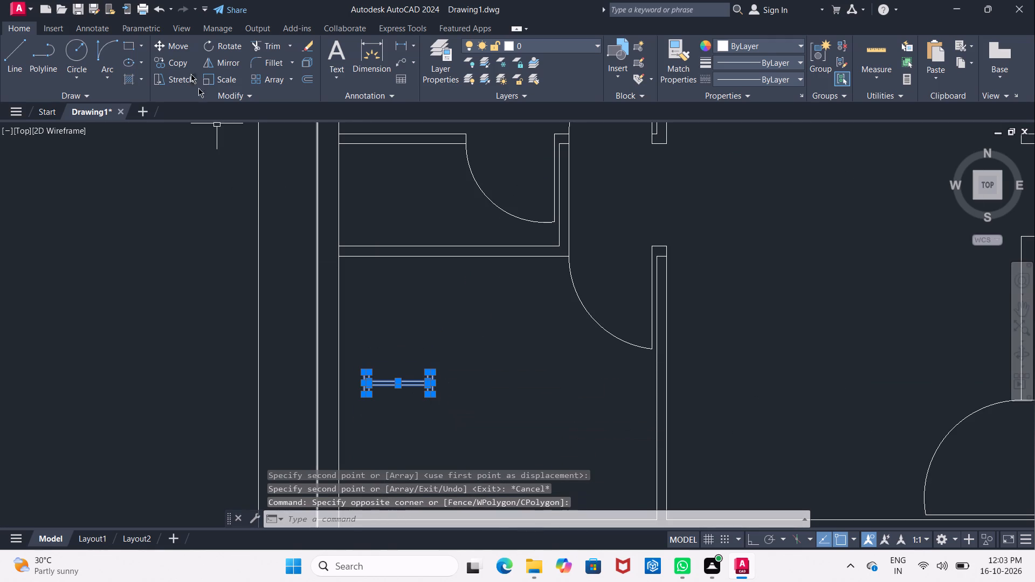
{"action": "left_click", "coordinate": [224, 50]}
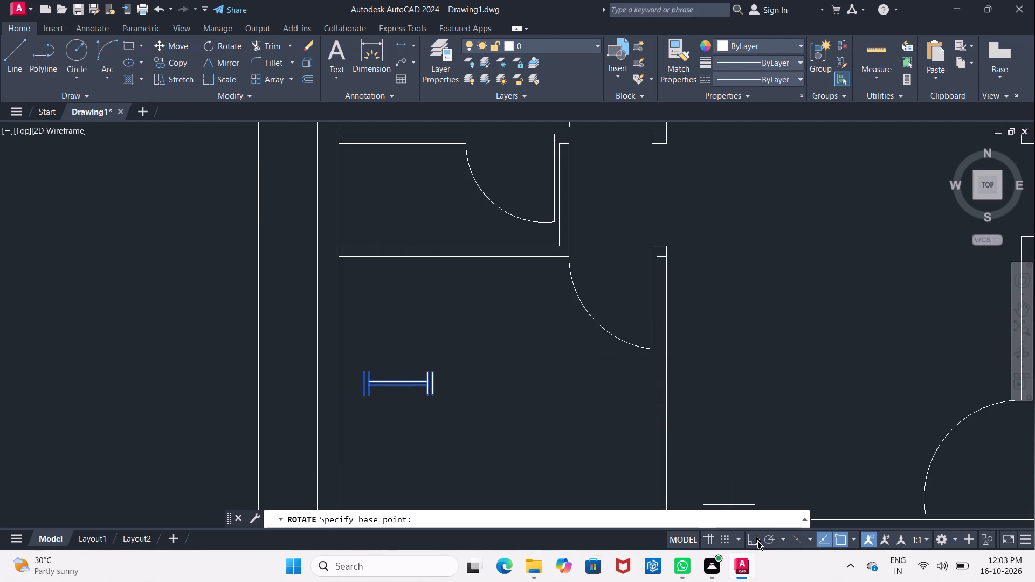
{"action": "left_click", "coordinate": [757, 542]}
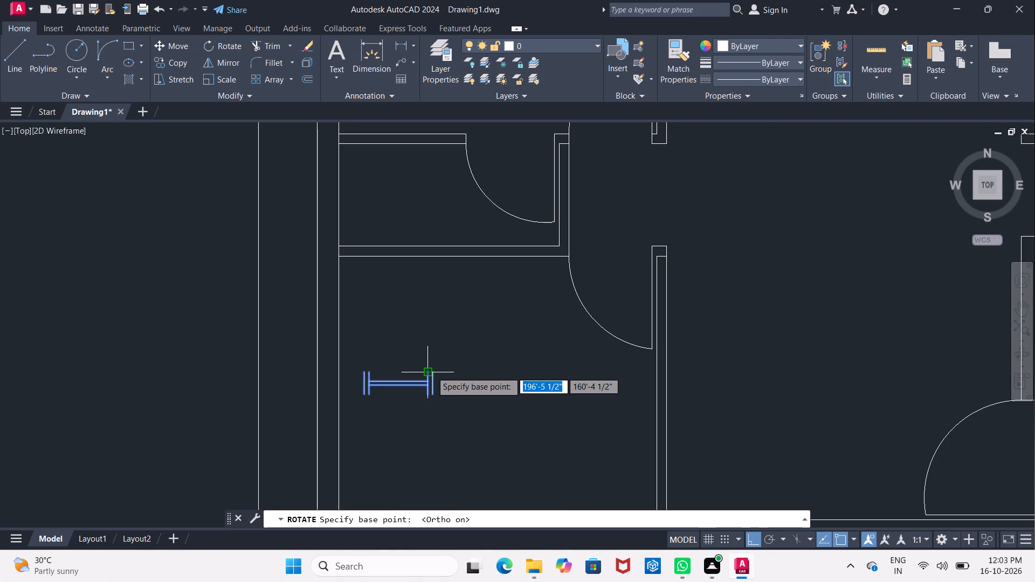
{"action": "left_click", "coordinate": [432, 371]}
{"action": "left_click", "coordinate": [445, 403]}
Move the vertical small window into the left outer wall beside the small room between the two left rooms.
{"action": "left_click_drag", "start_coordinate": [376, 292], "coordinate": [391, 295]}
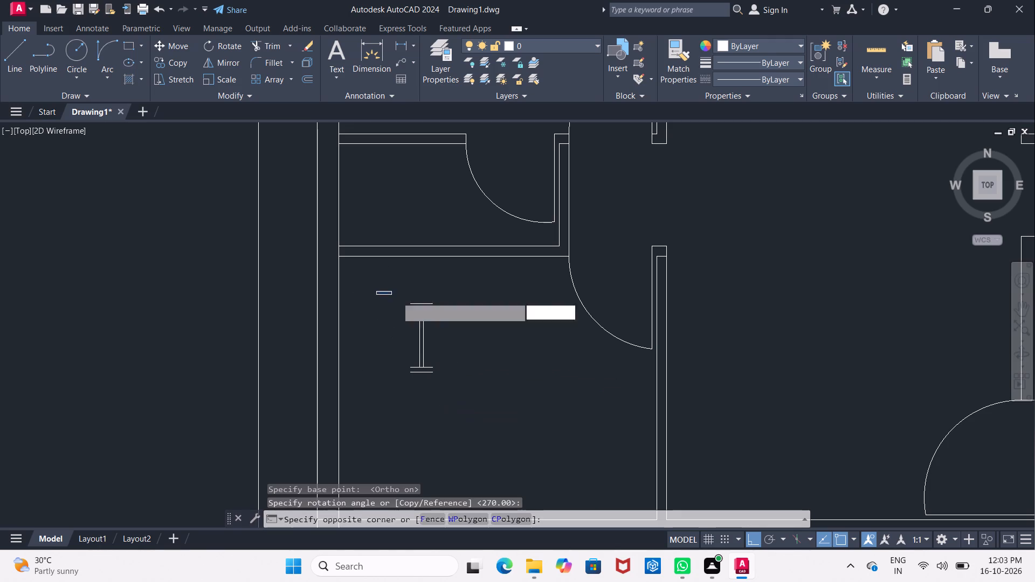
{"action": "left_click", "coordinate": [480, 410]}
{"action": "left_click", "coordinate": [180, 46]}
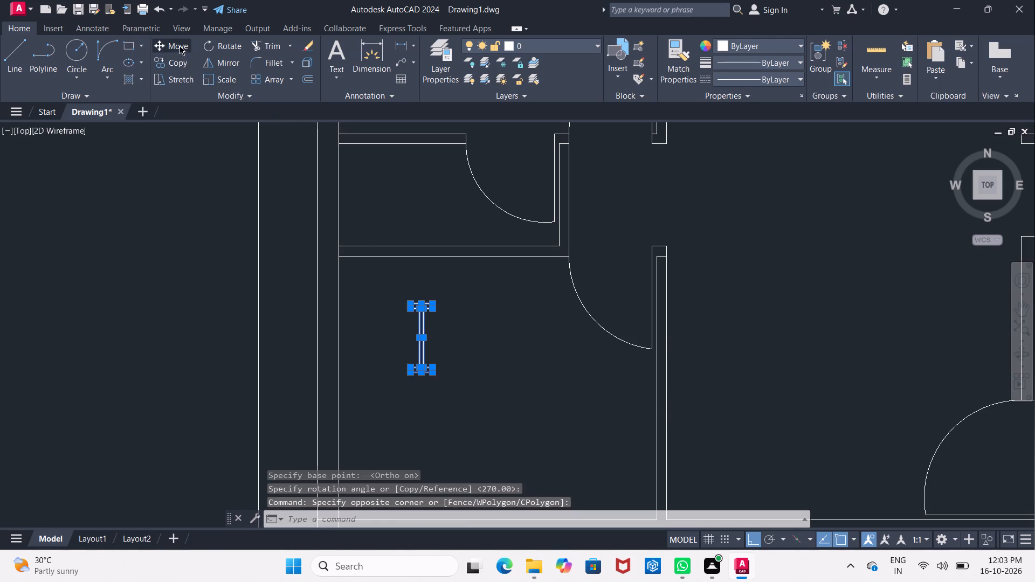
{"action": "left_click", "coordinate": [420, 302]}
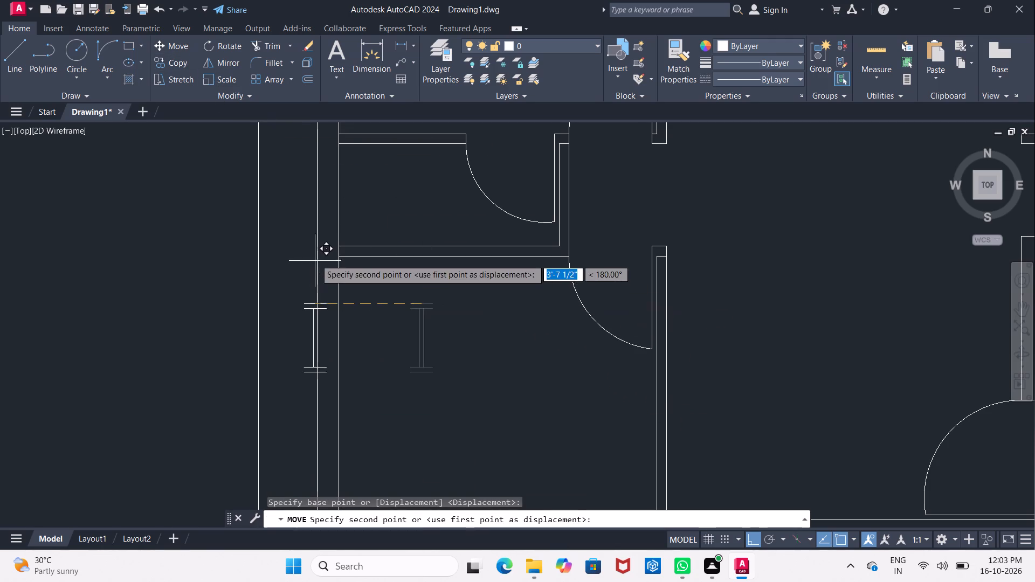
{"action": "middle_click_drag", "start_coordinate": [315, 252], "coordinate": [349, 329]}
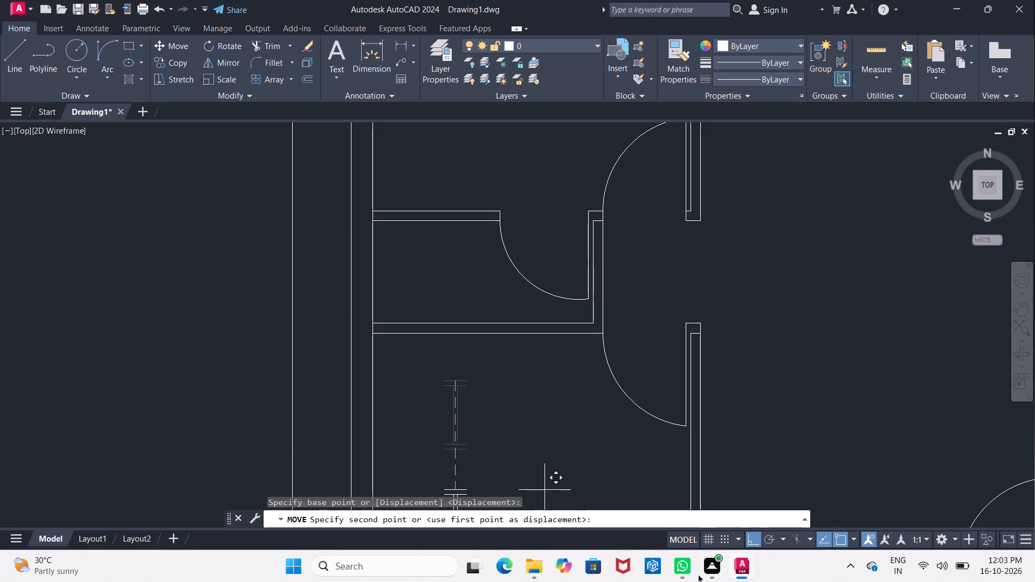
{"action": "left_click", "coordinate": [747, 541]}
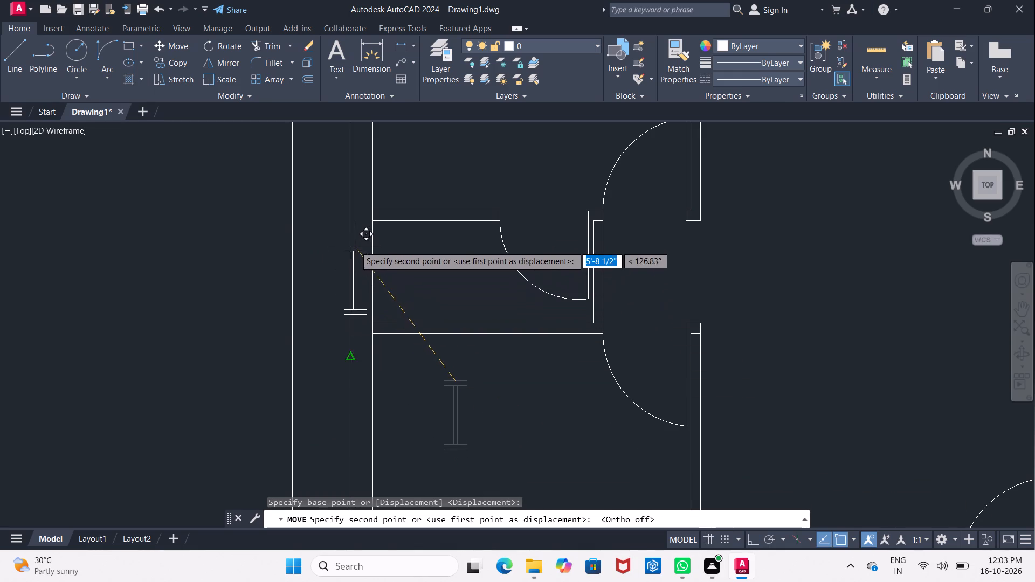
{"action": "scroll", "coordinate": [358, 238], "scroll_direction": "up", "scroll_amount": 1}
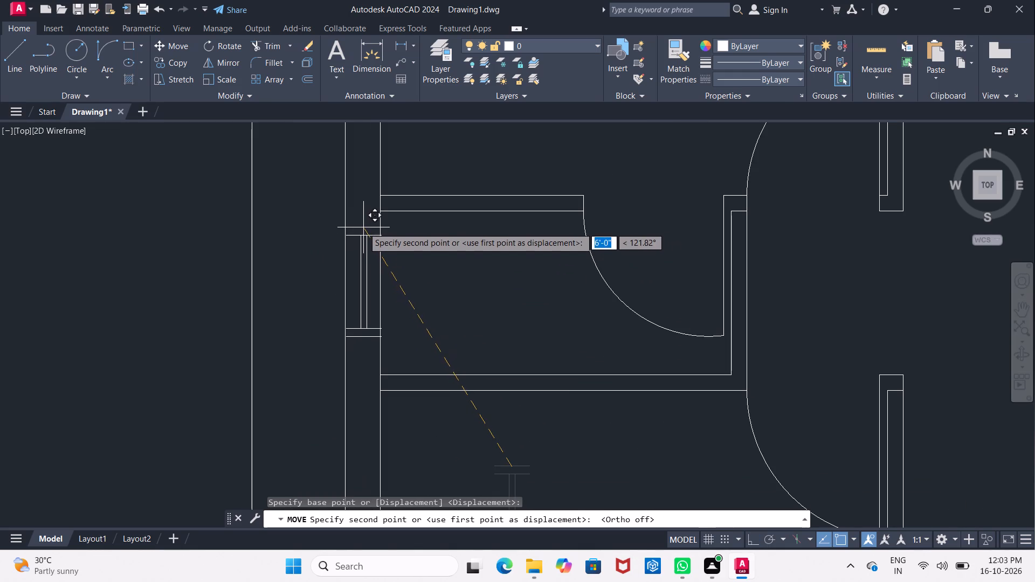
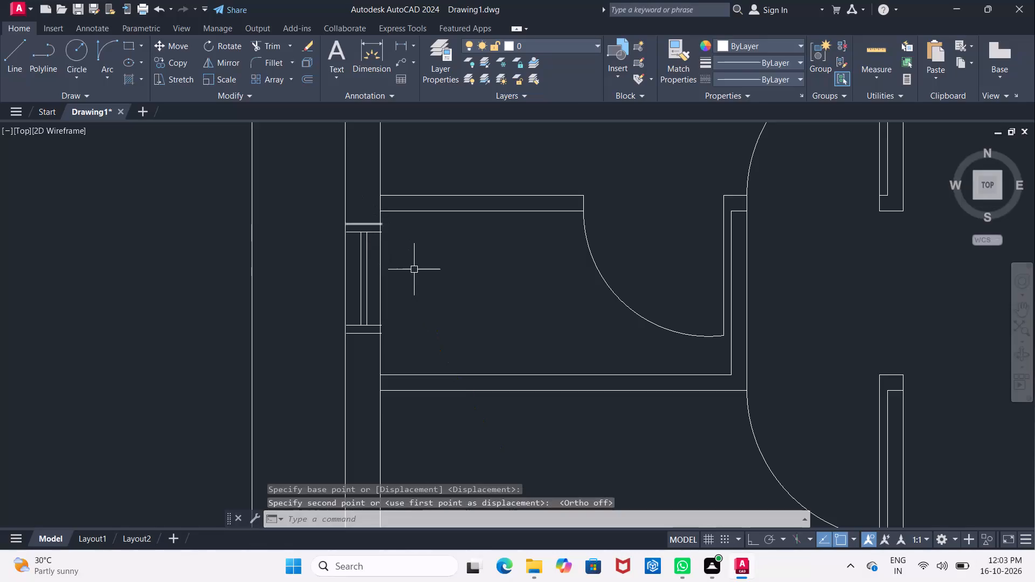
Extend the four end lines of the small room's vertical window to the outer line of the left wall.
{"action": "key", "text": "Escape"}
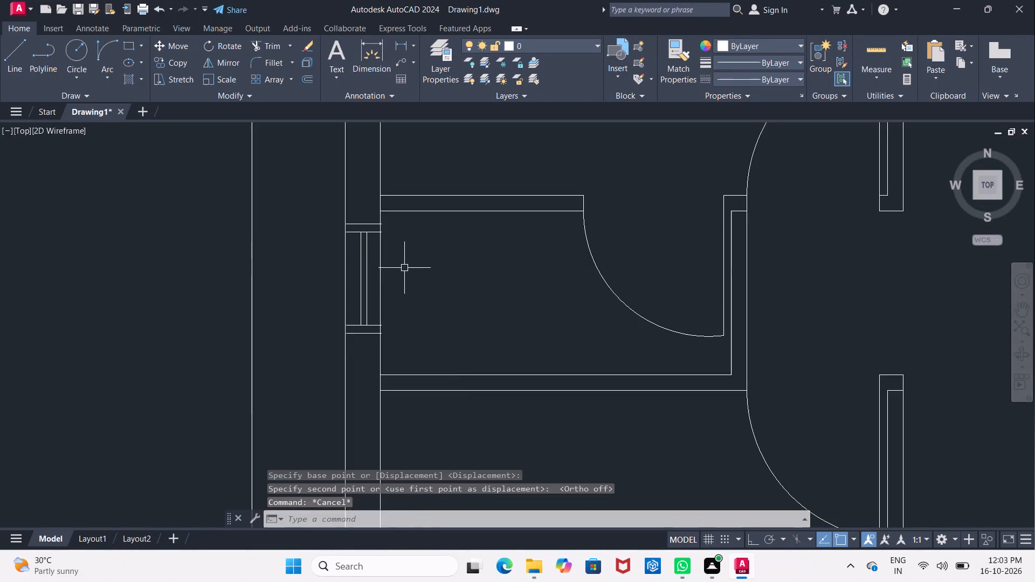
{"action": "scroll", "coordinate": [404, 267], "scroll_direction": "up", "scroll_amount": 2}
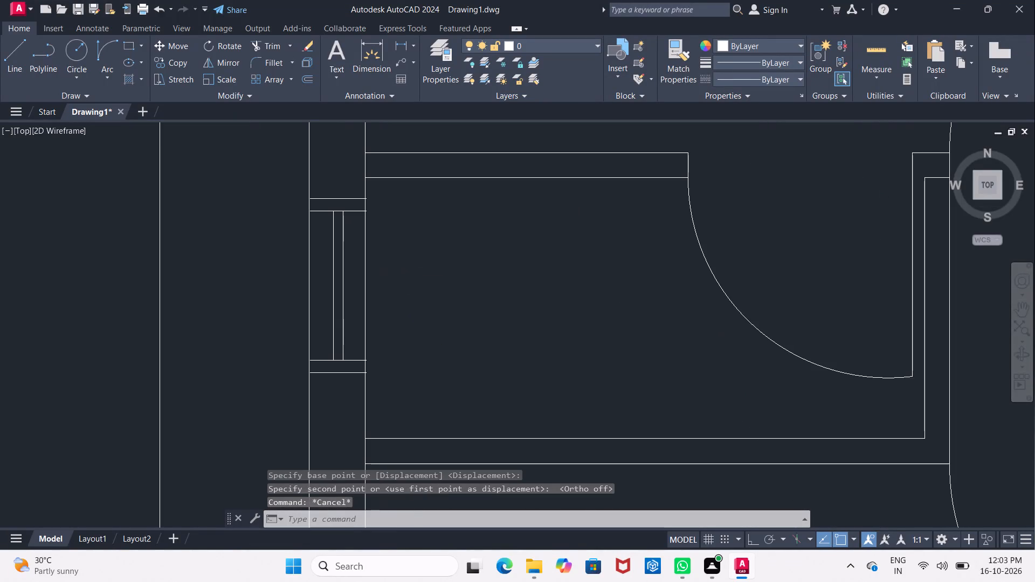
{"action": "type", "text": "EX"}
{"action": "left_click", "coordinate": [450, 294]}
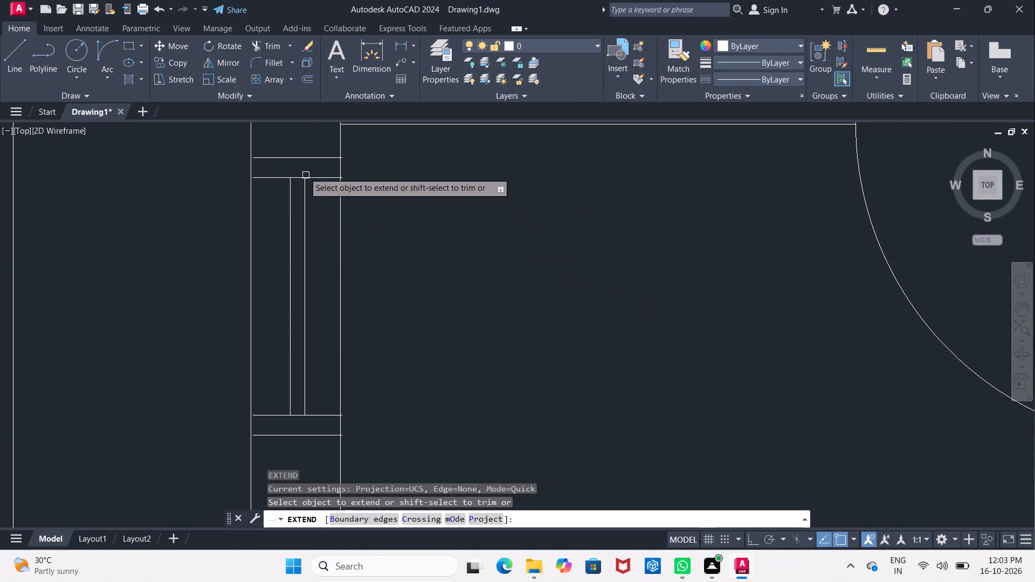
{"action": "left_click", "coordinate": [295, 160]}
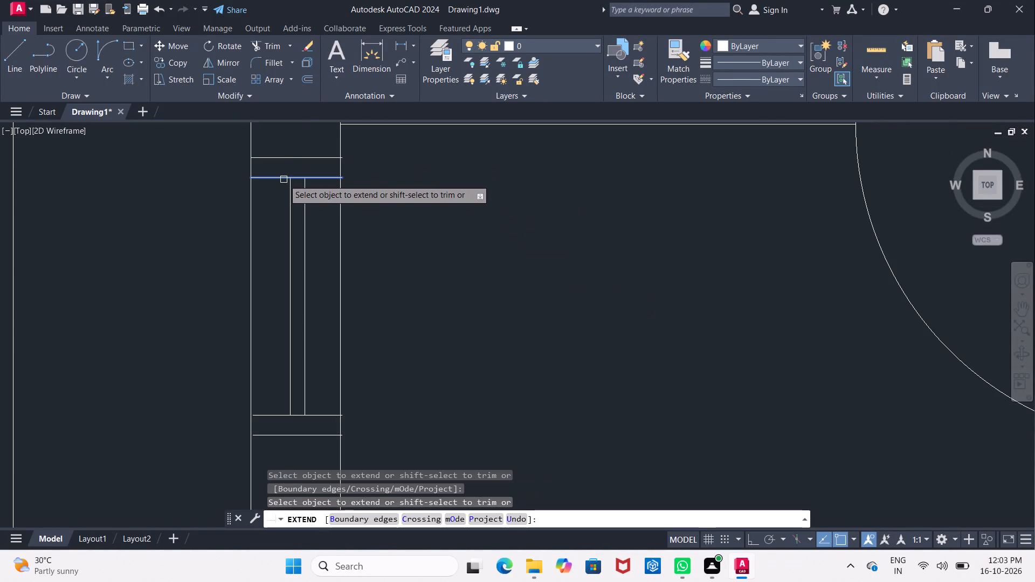
{"action": "left_click", "coordinate": [284, 179]}
{"action": "left_click", "coordinate": [278, 416]}
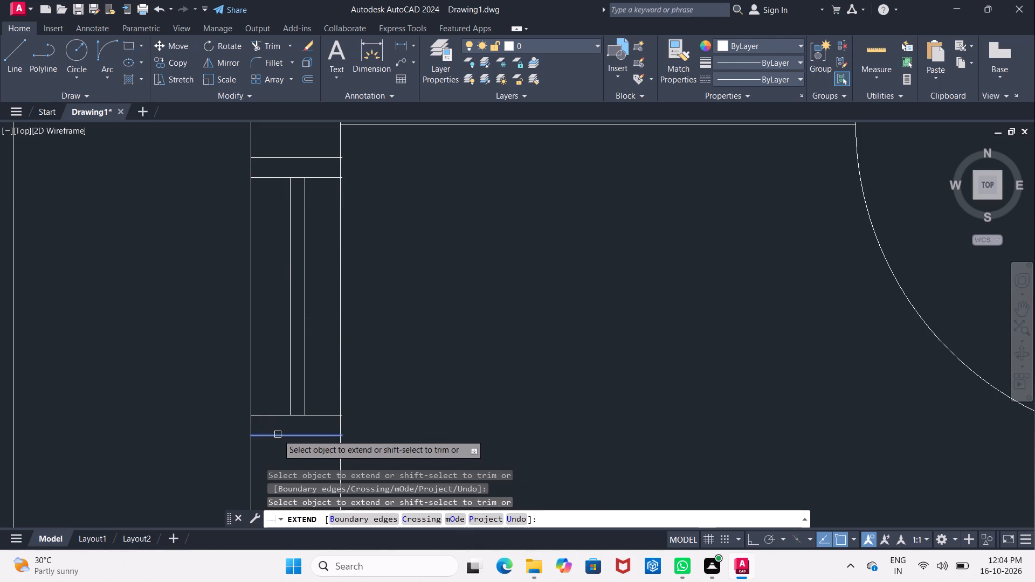
{"action": "left_click", "coordinate": [278, 434]}
{"action": "key", "text": "Escape"}
Trim the four window end lines where they overhang the inner line of the left wall.
{"action": "key", "text": "t"}
{"action": "key", "text": "r"}
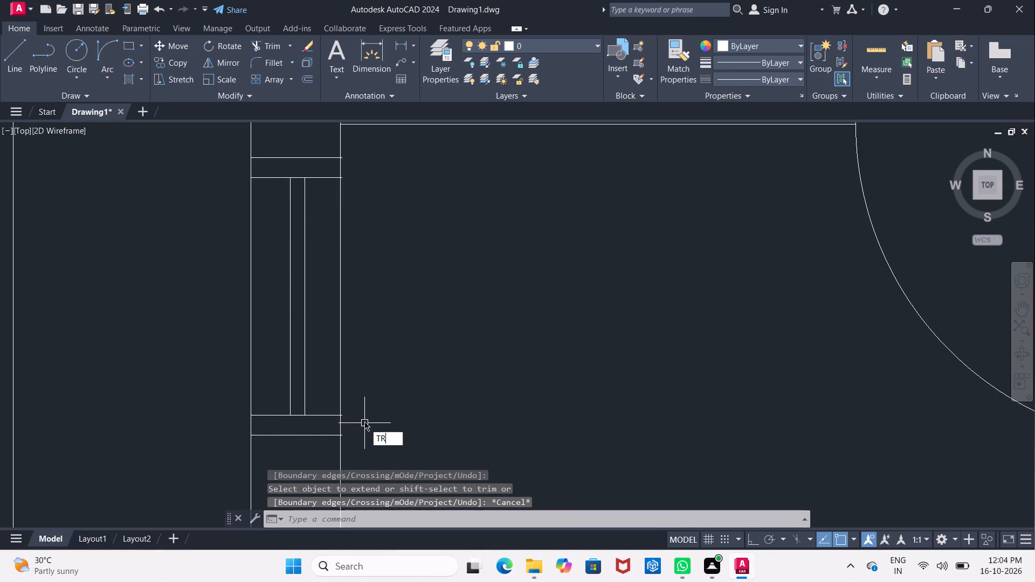
{"action": "left_click", "coordinate": [390, 452]}
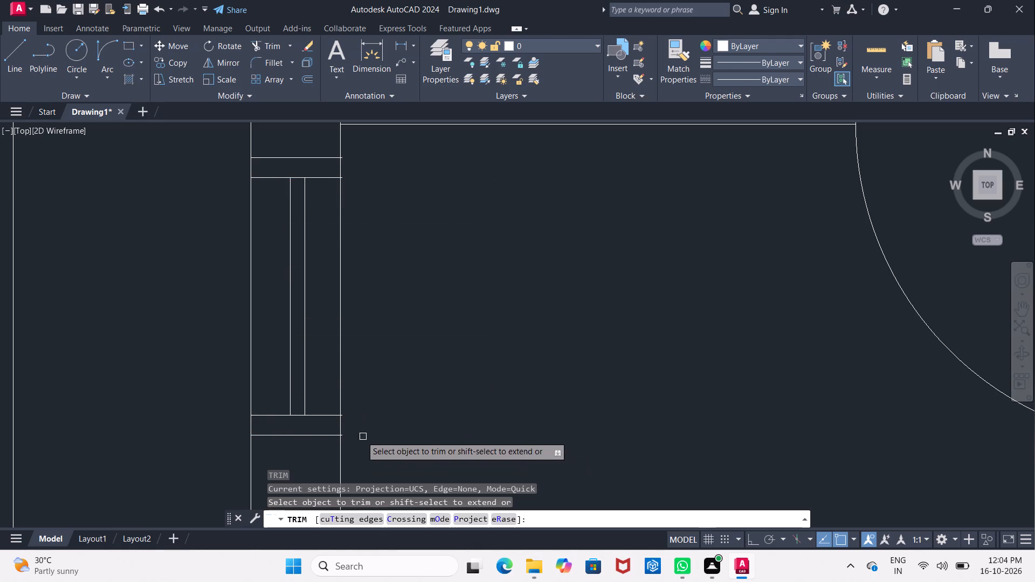
{"action": "left_click", "coordinate": [344, 416]}
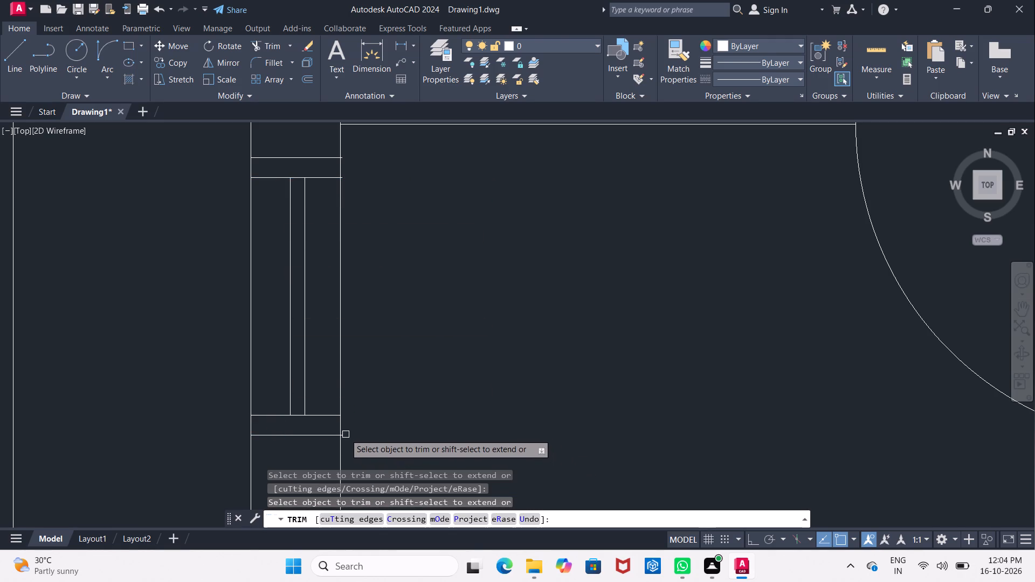
{"action": "left_click", "coordinate": [345, 434]}
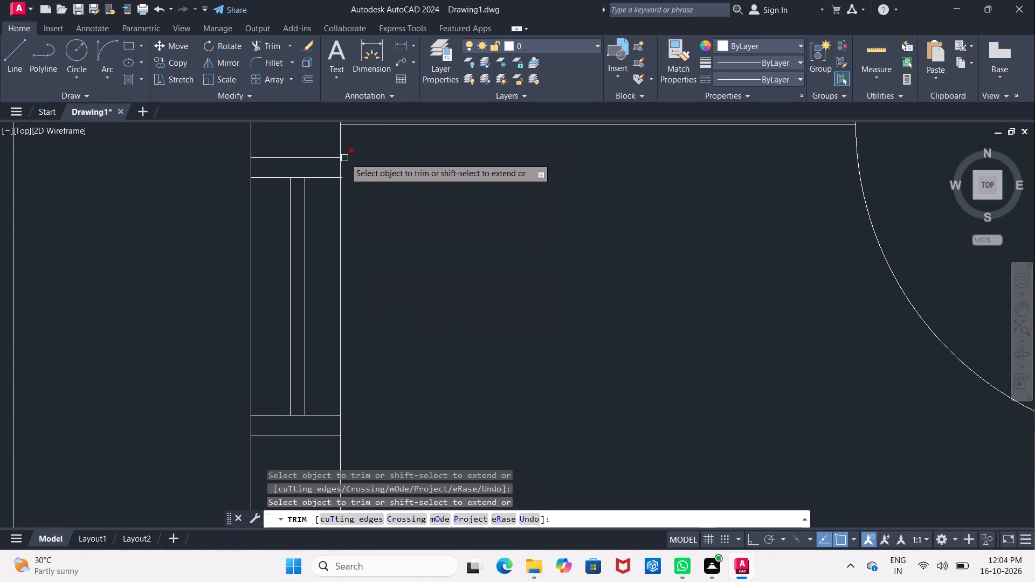
{"action": "left_click", "coordinate": [344, 158]}
{"action": "left_click", "coordinate": [342, 180]}
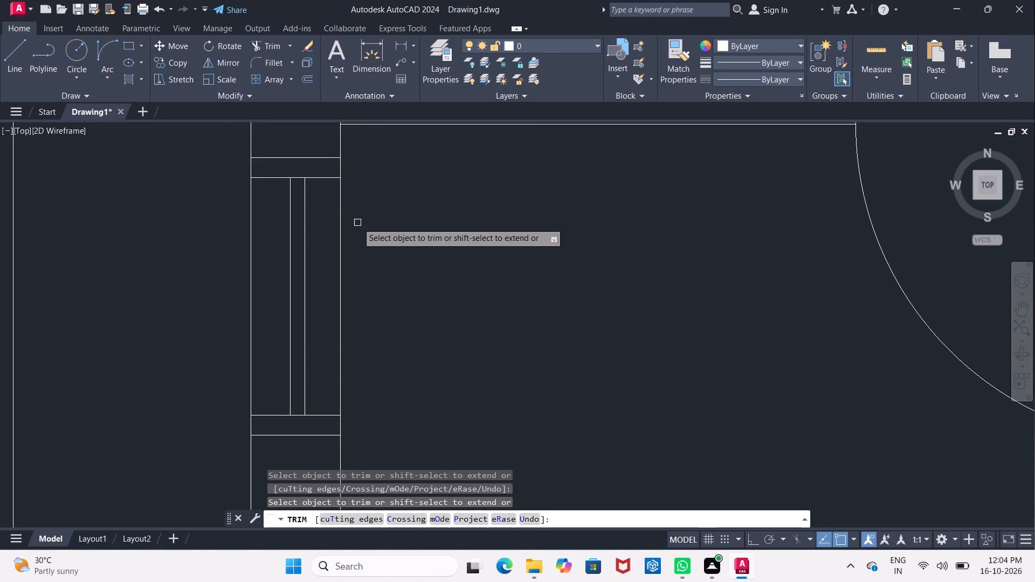
{"action": "scroll", "coordinate": [357, 223], "scroll_direction": "down", "scroll_amount": 3}
{"action": "middle_click_drag", "start_coordinate": [375, 244], "coordinate": [375, 197]}
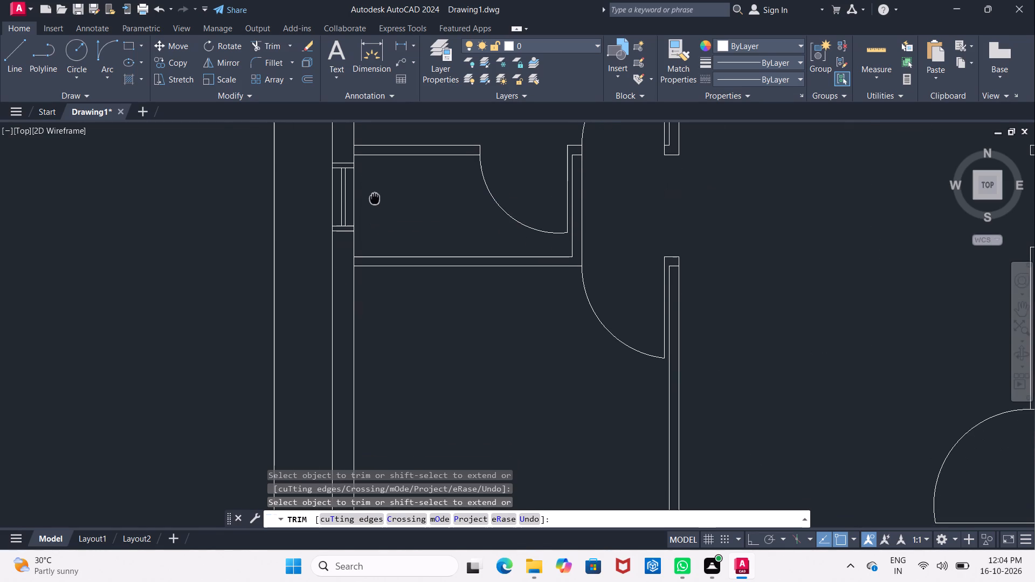
{"action": "middle_click_drag", "start_coordinate": [375, 197], "coordinate": [384, 148]}
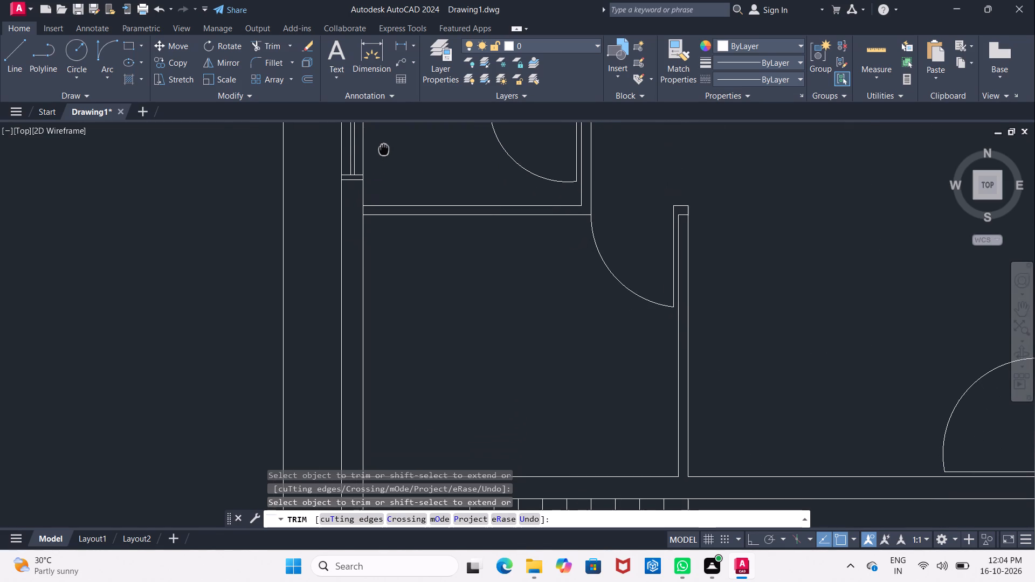
{"action": "middle_click_drag", "start_coordinate": [384, 148], "coordinate": [379, 164]}
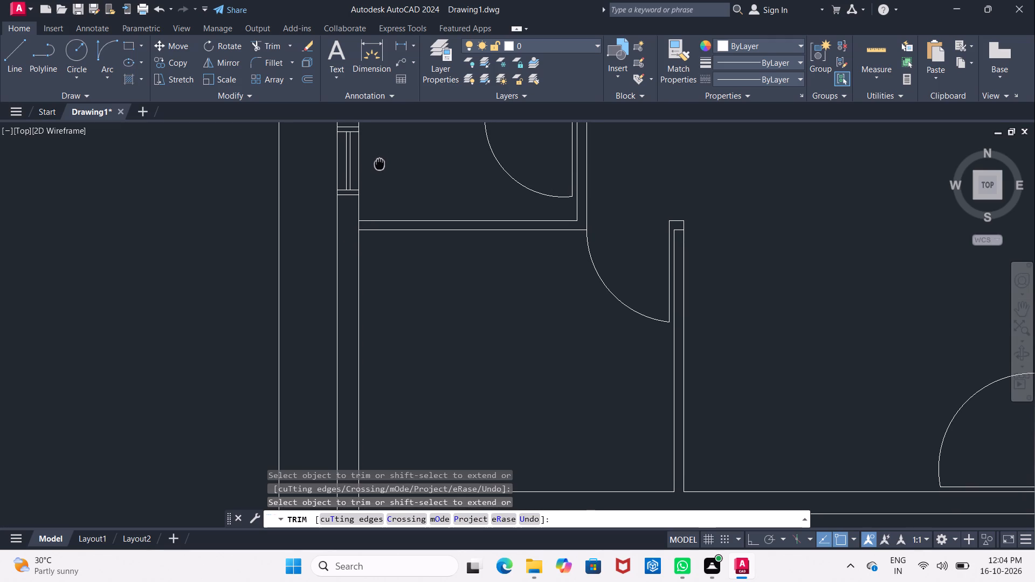
{"action": "middle_click_drag", "start_coordinate": [379, 164], "coordinate": [379, 165]}
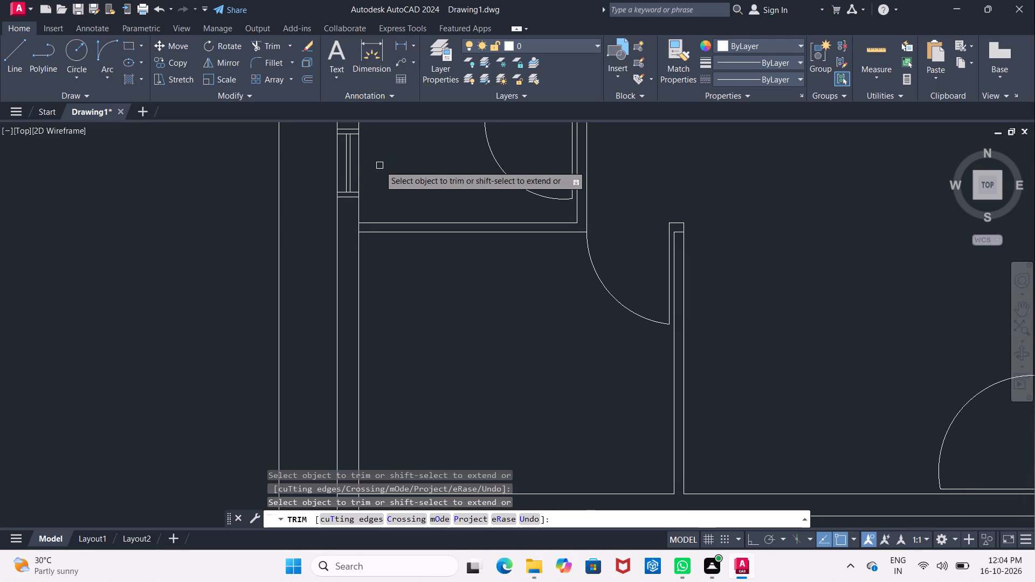
{"action": "key", "text": "Escape"}
Calculate 9 ÷ 2 in Calculator, close it and return to the drawing.
{"action": "scroll", "coordinate": [445, 297], "scroll_direction": "down", "scroll_amount": 1}
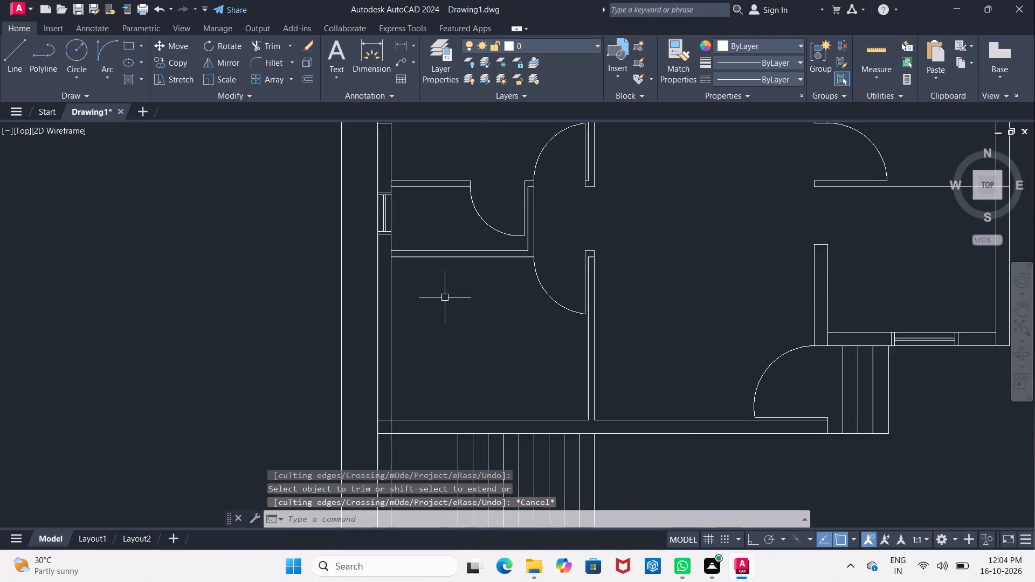
{"action": "middle_click_drag", "start_coordinate": [437, 293], "coordinate": [402, 272]}
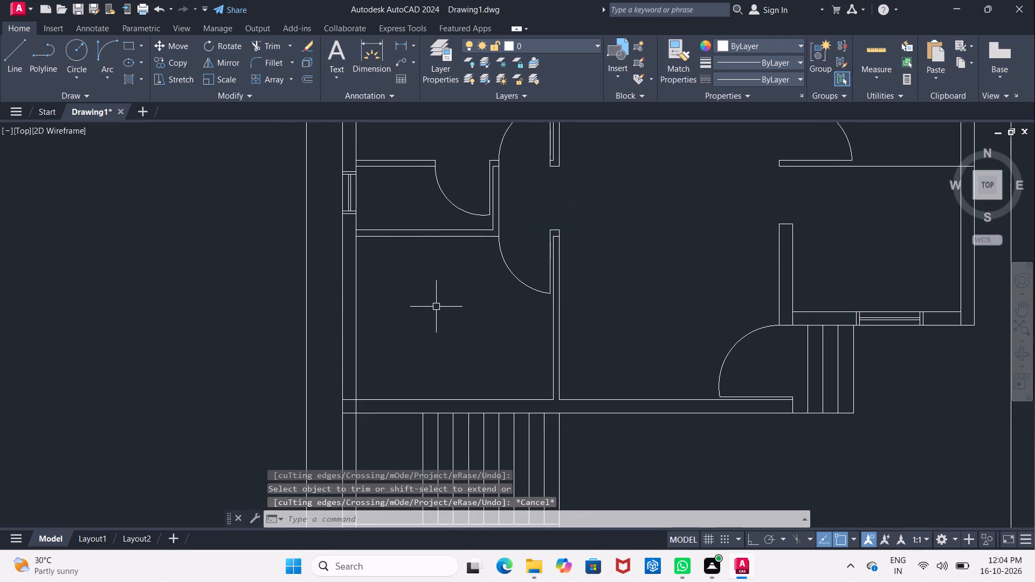
{"action": "key", "text": "9"}
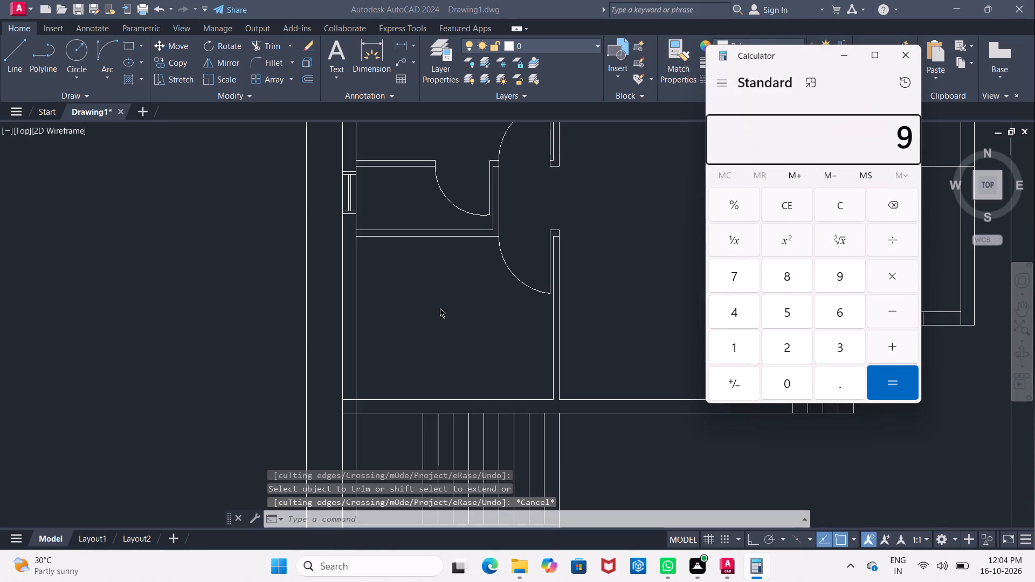
{"action": "type", "text": "/2"}
{"action": "key", "text": "Return"}
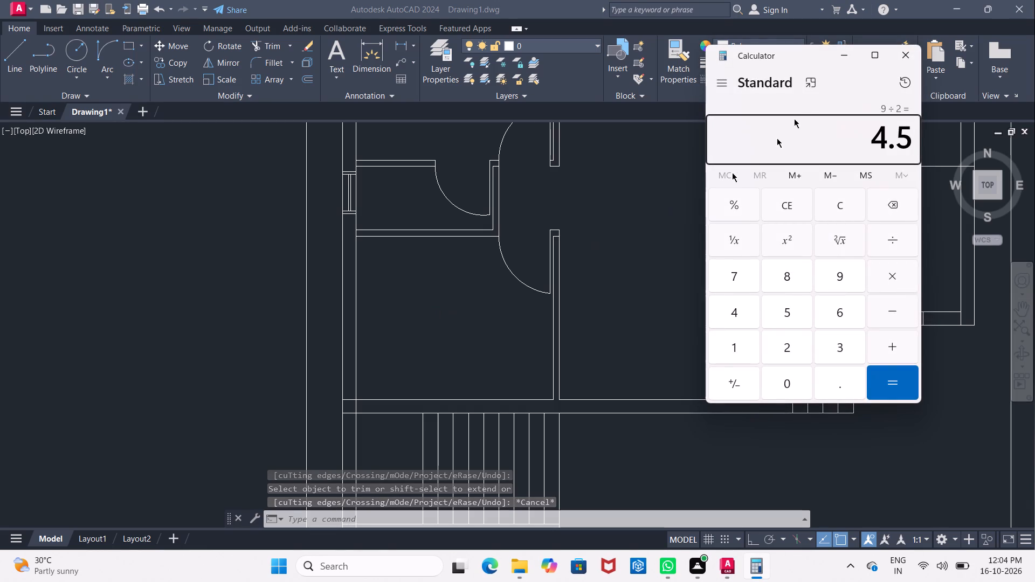
{"action": "left_click", "coordinate": [907, 47]}
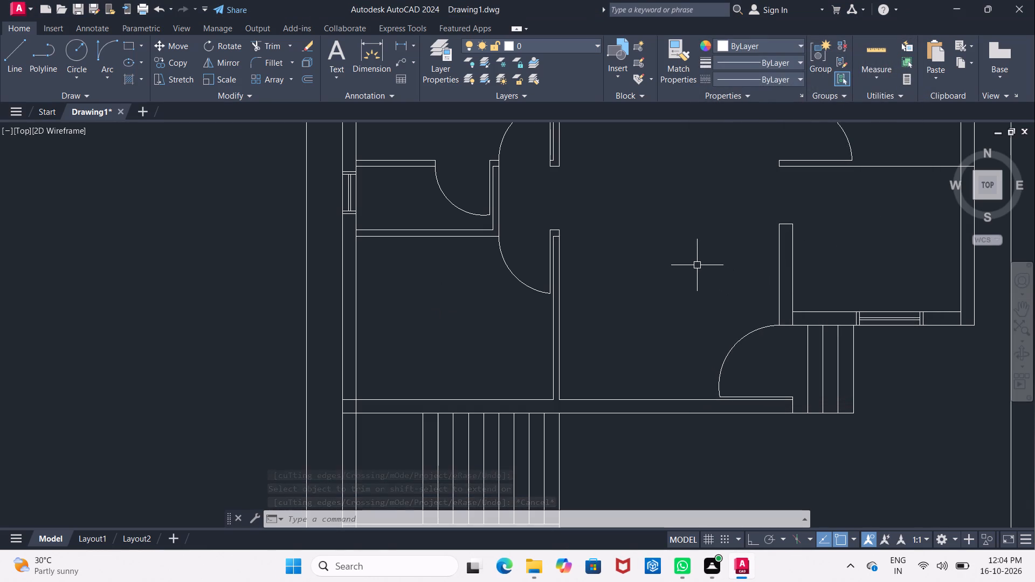
Offset the lower left room's inner bottom wall line 4'5" up into the room.
{"action": "key", "text": "o"}
{"action": "key", "text": "Return"}
{"action": "key", "text": "4"}
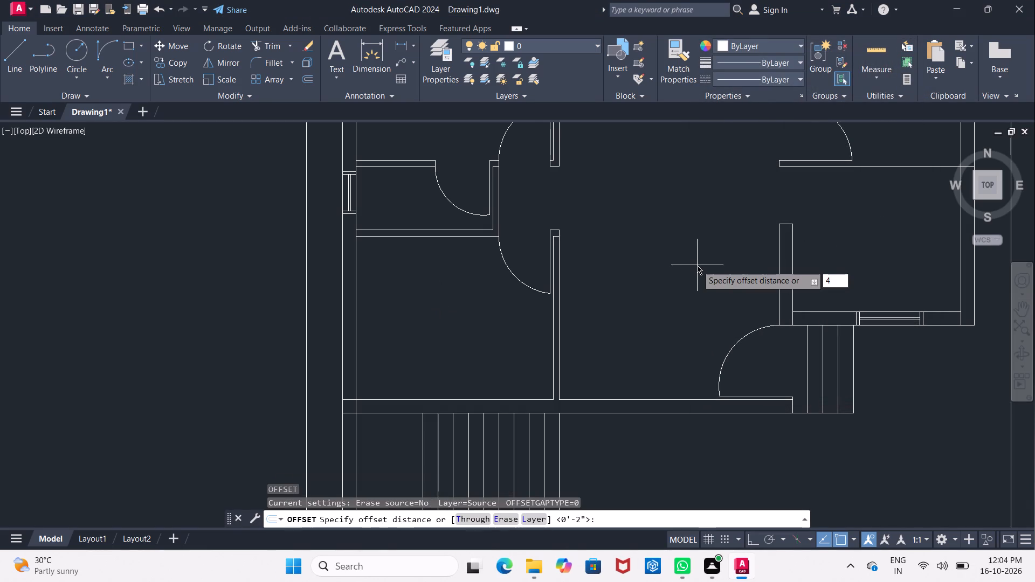
{"action": "key", "text": "apostrophe"}
{"action": "key", "text": "5"}
{"action": "key", "text": "shift+quotedbl"}
{"action": "key", "text": "Return"}
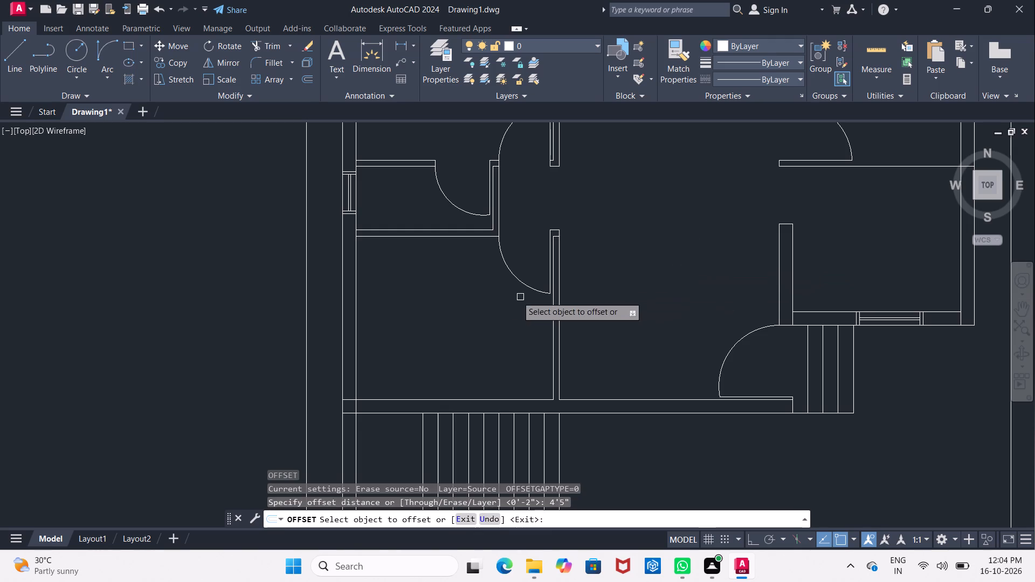
{"action": "left_click", "coordinate": [382, 399]}
{"action": "left_click", "coordinate": [379, 312]}
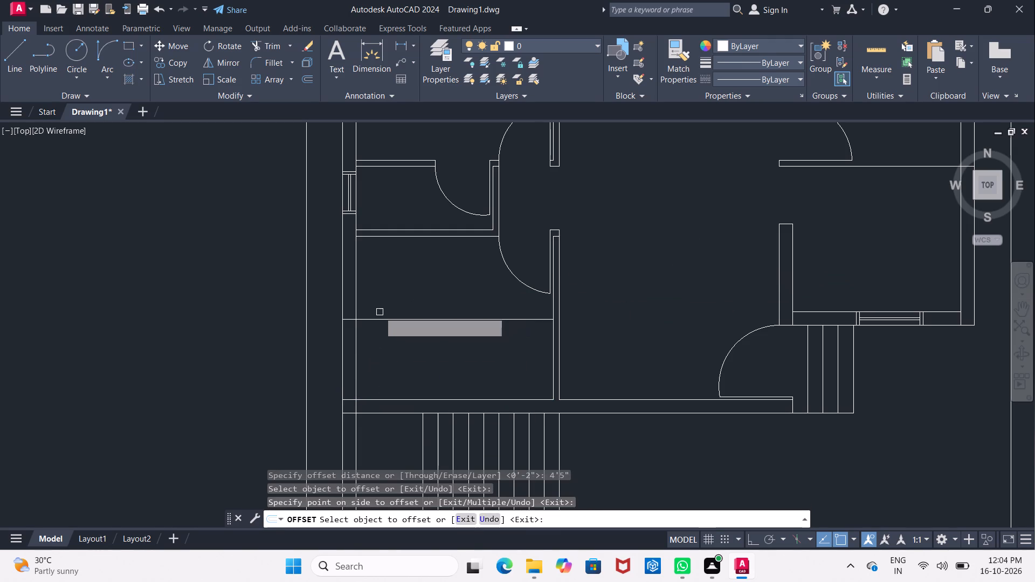
{"action": "key", "text": "Return"}
Offset the new line across the lower left room 1'8" both upward and downward.
{"action": "key", "text": "Return"}
{"action": "type", "text": "1'8\""}
{"action": "key", "text": "Return"}
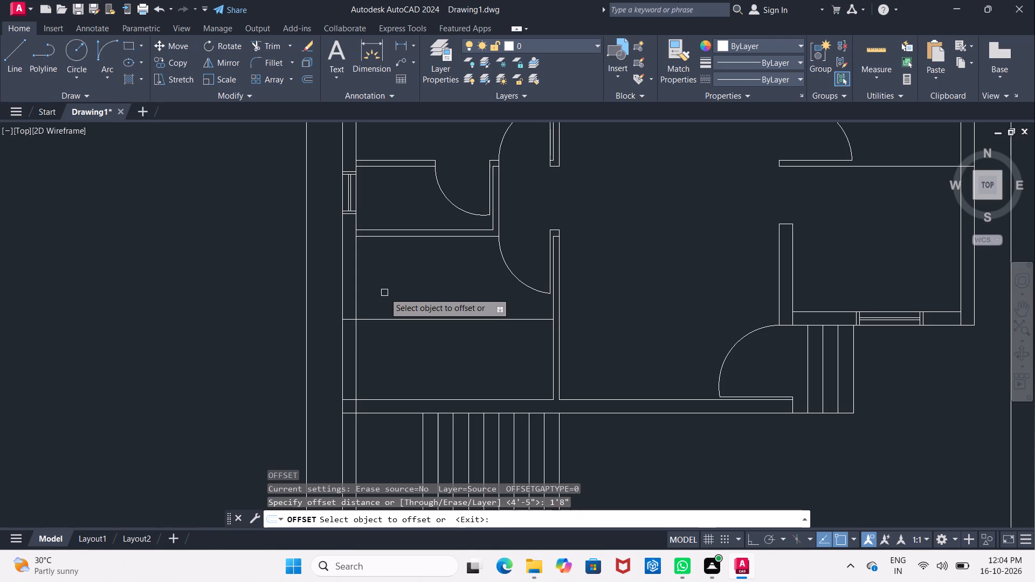
{"action": "left_click", "coordinate": [388, 322]}
{"action": "left_click", "coordinate": [416, 275]}
{"action": "left_click", "coordinate": [430, 321]}
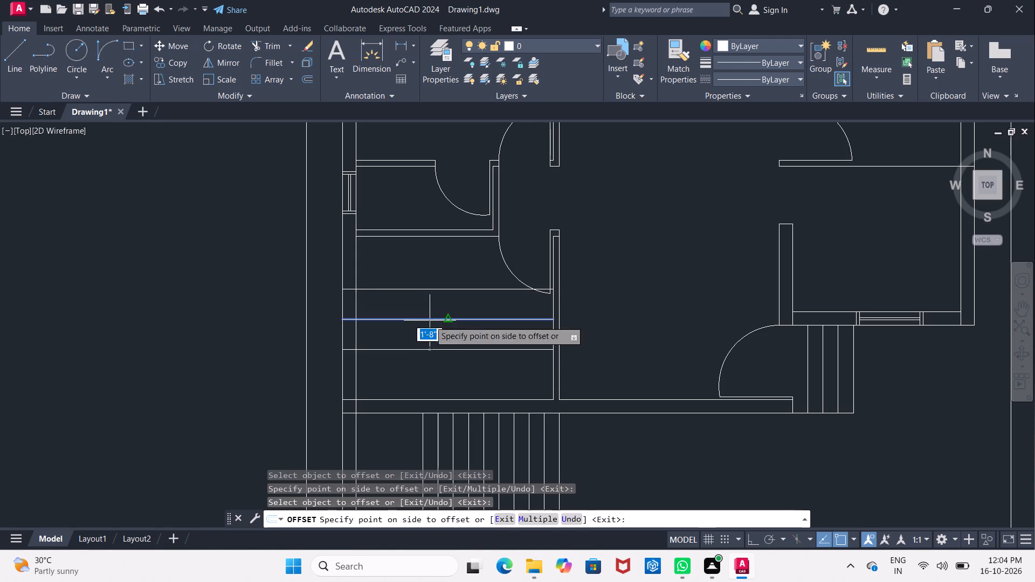
{"action": "left_click", "coordinate": [436, 386]}
{"action": "key", "text": "Escape"}
Trim the three offset lines inside the lower left room, including the leftover pieces at the door, keeping only their parts within the left wall.
{"action": "type", "text": "TR"}
{"action": "left_click", "coordinate": [457, 407]}
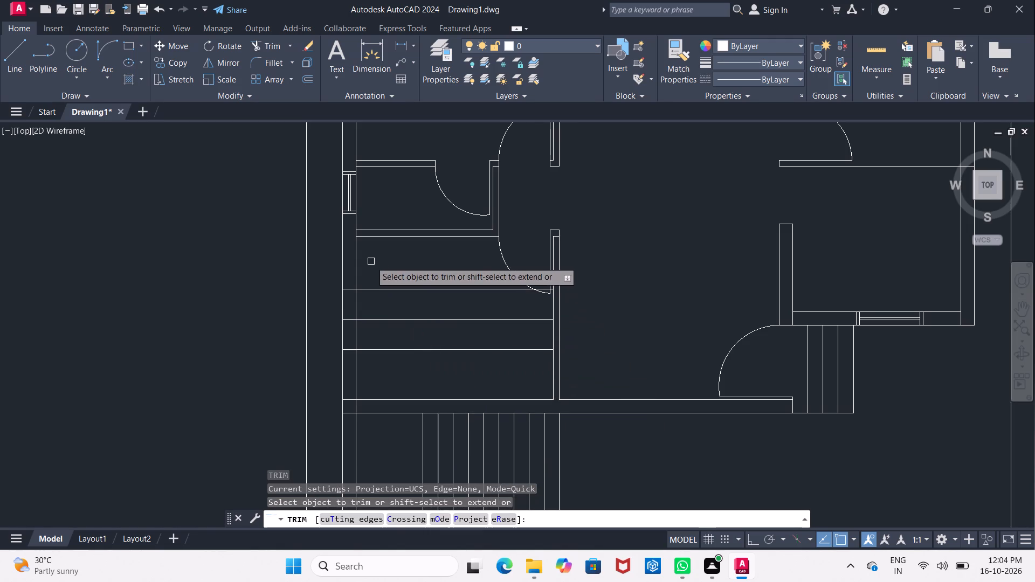
{"action": "left_click_drag", "start_coordinate": [371, 261], "coordinate": [380, 356]}
{"action": "scroll", "coordinate": [530, 308], "scroll_direction": "up", "scroll_amount": 1}
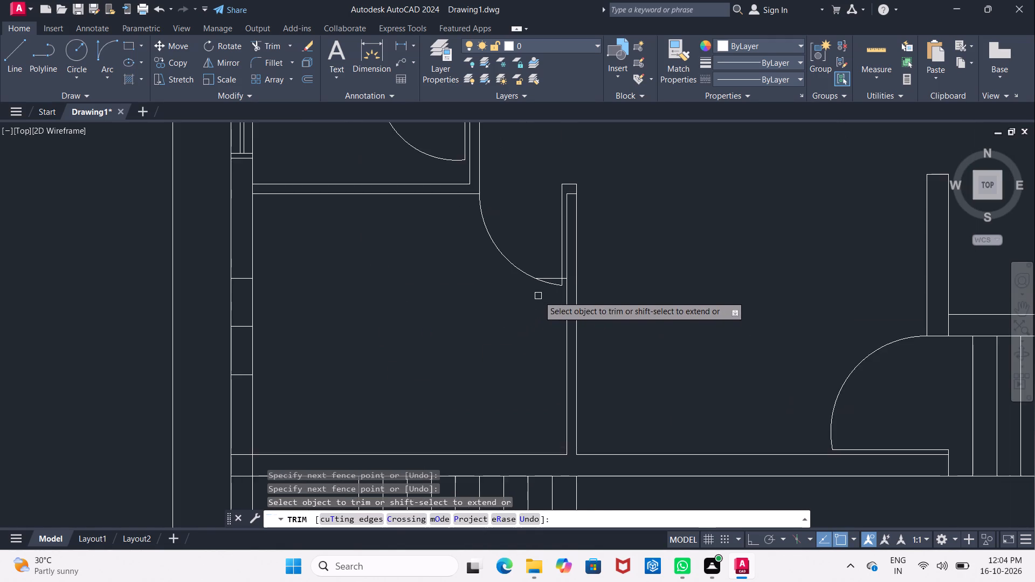
{"action": "scroll", "coordinate": [542, 292], "scroll_direction": "up", "scroll_amount": 1}
{"action": "left_click", "coordinate": [556, 273]}
{"action": "scroll", "coordinate": [572, 275], "scroll_direction": "up", "scroll_amount": 2}
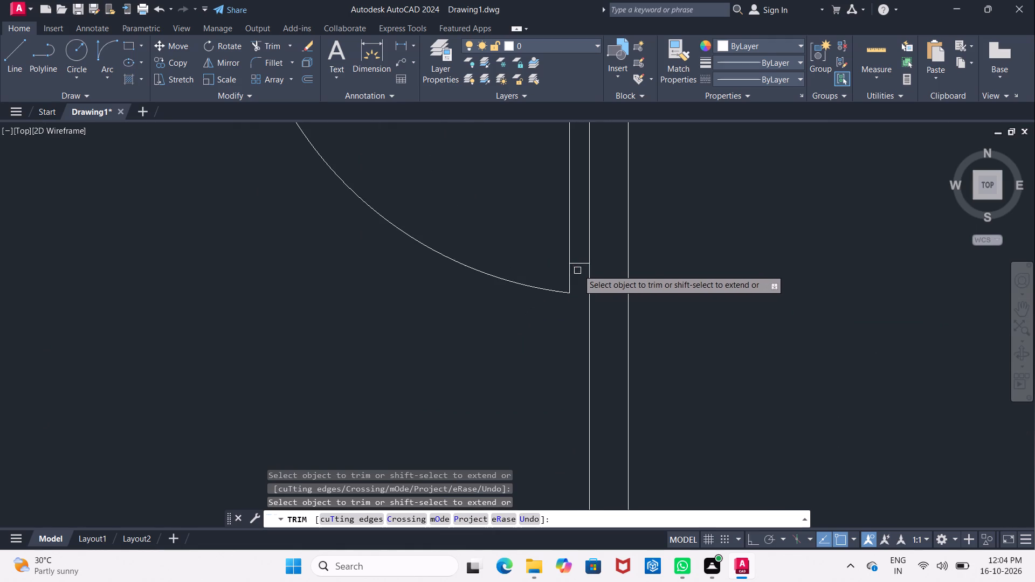
{"action": "left_click", "coordinate": [578, 265]}
Remove the middle of the three short lines in the left wall, leaving the two window edge lines.
{"action": "scroll", "coordinate": [470, 354], "scroll_direction": "down", "scroll_amount": 3}
{"action": "middle_click_drag", "start_coordinate": [470, 354], "coordinate": [561, 267]}
{"action": "middle_click_drag", "start_coordinate": [443, 300], "coordinate": [479, 304]}
{"action": "middle_click_drag", "start_coordinate": [434, 308], "coordinate": [473, 314]}
{"action": "middle_click_drag", "start_coordinate": [354, 317], "coordinate": [355, 320]}
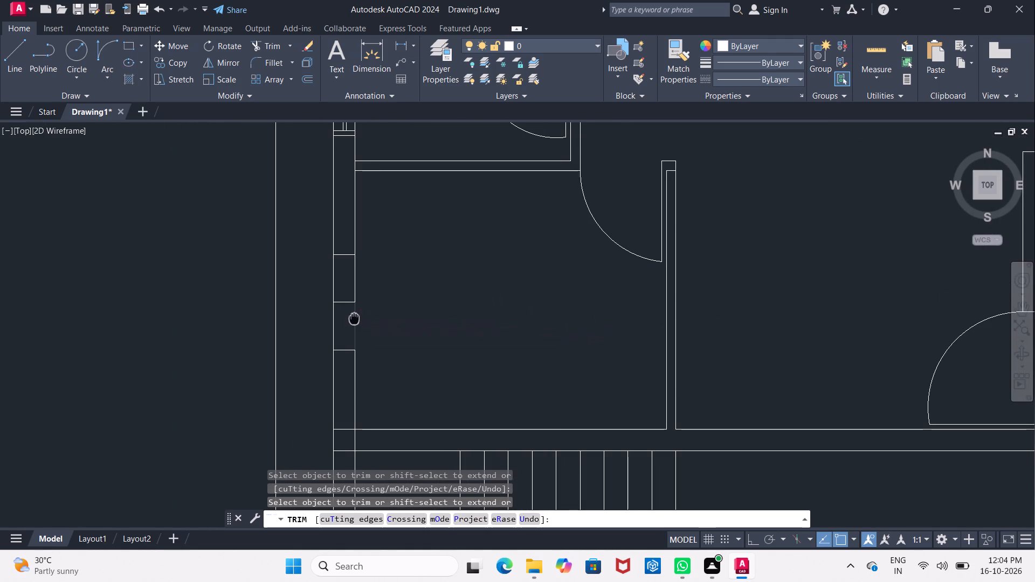
{"action": "middle_click_drag", "start_coordinate": [355, 320], "coordinate": [368, 352]}
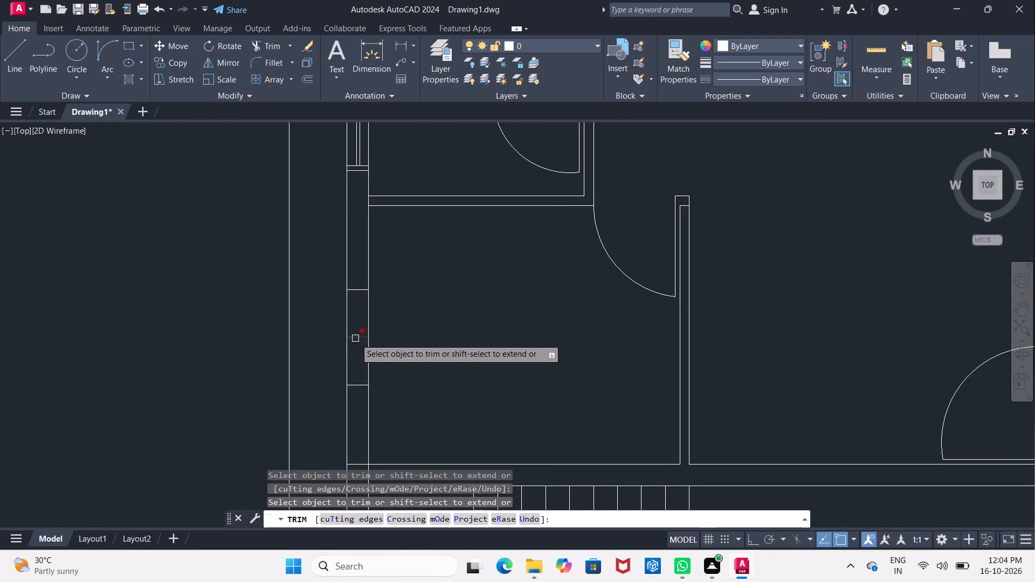
{"action": "left_click", "coordinate": [355, 338]}
{"action": "middle_click", "coordinate": [356, 338]}
{"action": "key", "text": "Escape"}
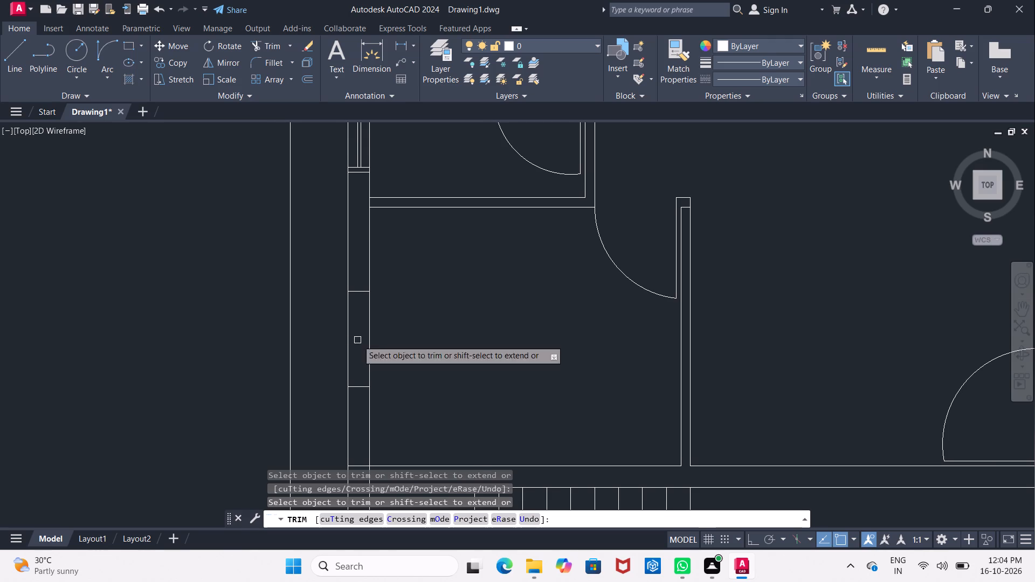
Copy the two glass lines from the upper window in the left wall to the midpoint of the lower window opening's top edge.
{"action": "middle_click_drag", "start_coordinate": [371, 320], "coordinate": [372, 359]}
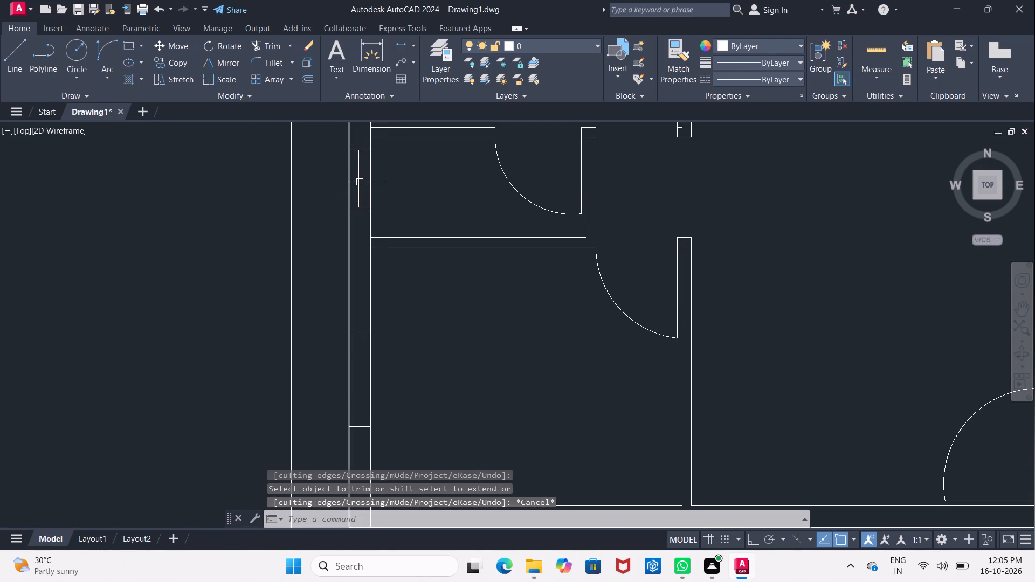
{"action": "left_click", "coordinate": [360, 182]}
{"action": "left_click", "coordinate": [362, 187]}
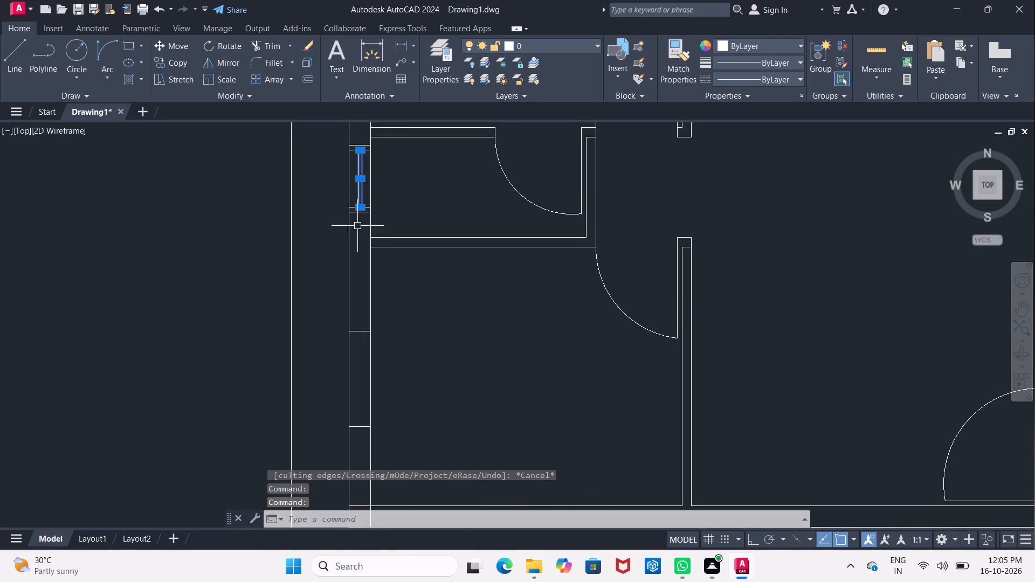
{"action": "left_click", "coordinate": [177, 59]}
{"action": "scroll", "coordinate": [349, 154], "scroll_direction": "up", "scroll_amount": 2}
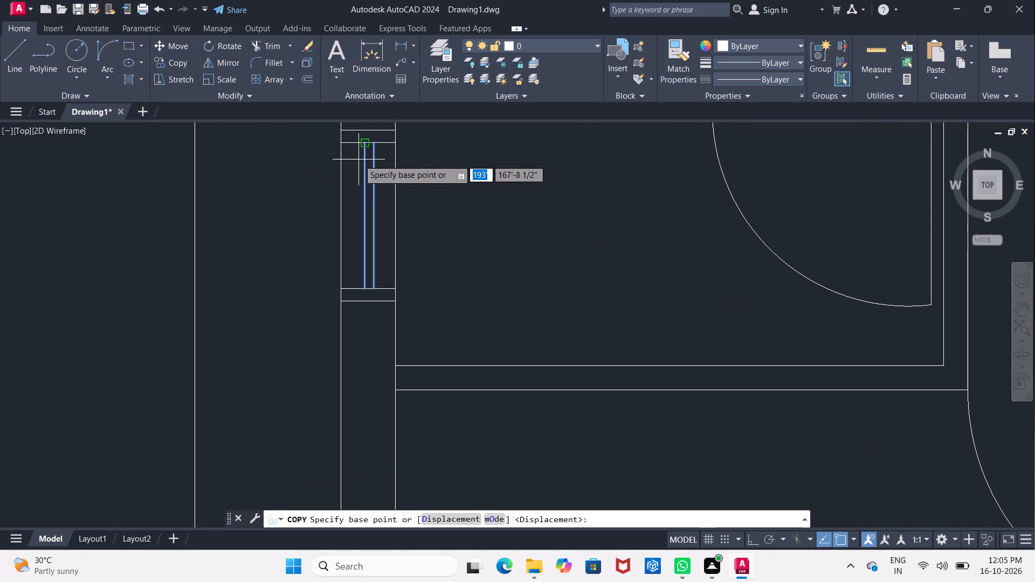
{"action": "left_click", "coordinate": [369, 143]}
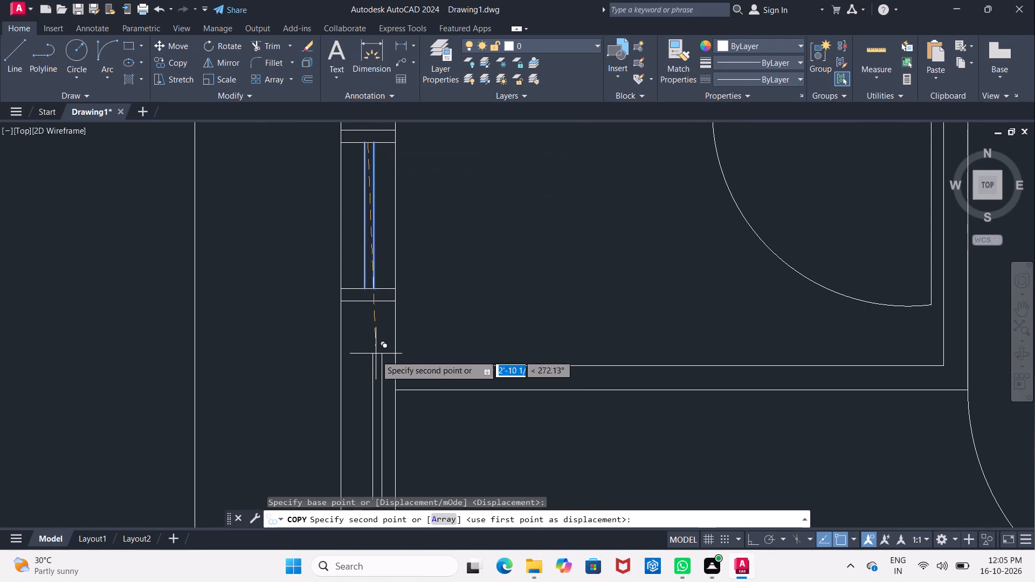
{"action": "middle_click_drag", "start_coordinate": [376, 356], "coordinate": [377, 205]}
{"action": "middle_click_drag", "start_coordinate": [380, 259], "coordinate": [379, 132]}
{"action": "scroll", "coordinate": [377, 240], "scroll_direction": "down", "scroll_amount": 3}
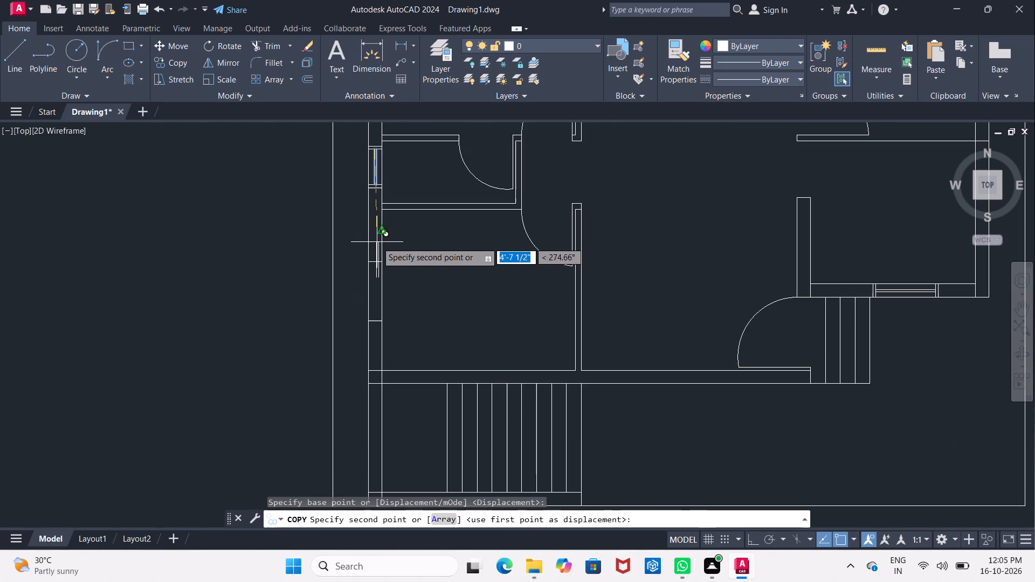
{"action": "scroll", "coordinate": [375, 273], "scroll_direction": "up", "scroll_amount": 4}
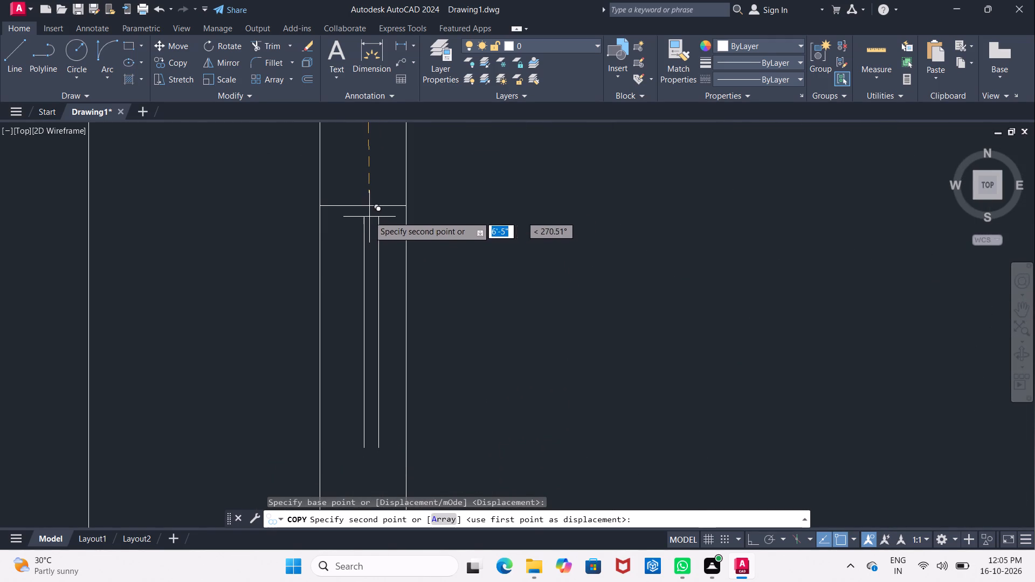
{"action": "left_click", "coordinate": [363, 207]}
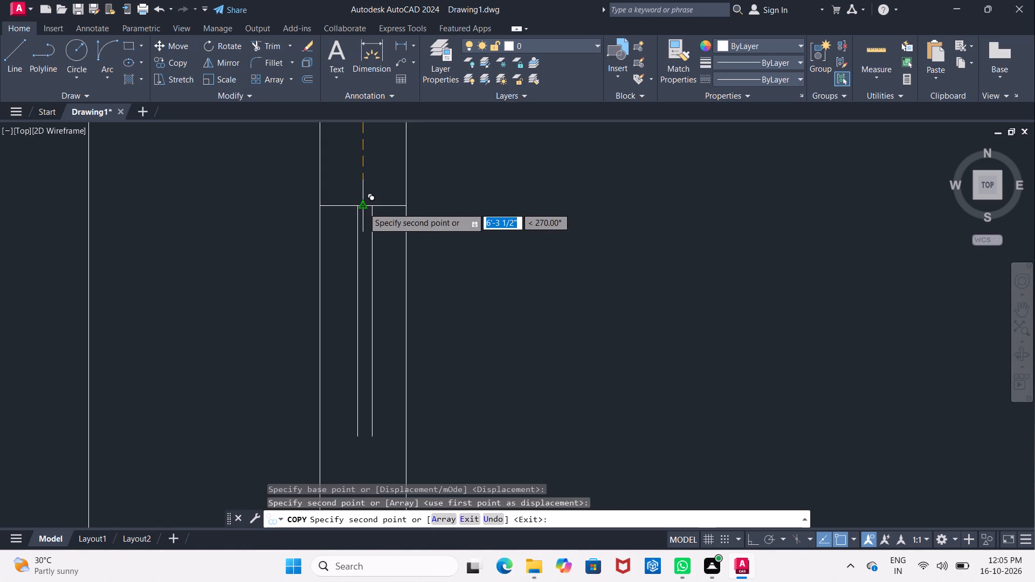
{"action": "key", "text": "Escape"}
Offset the top and bottom edge lines of the lower left room's window 2" upward each.
{"action": "key", "text": "o"}
{"action": "key", "text": "Return"}
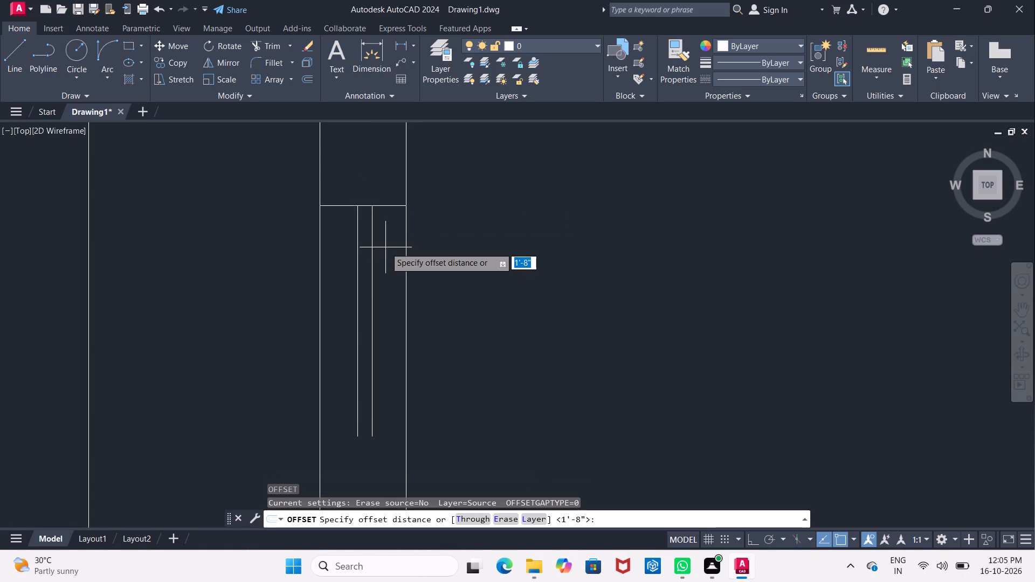
{"action": "type", "text": "2\""}
{"action": "key", "text": "Return"}
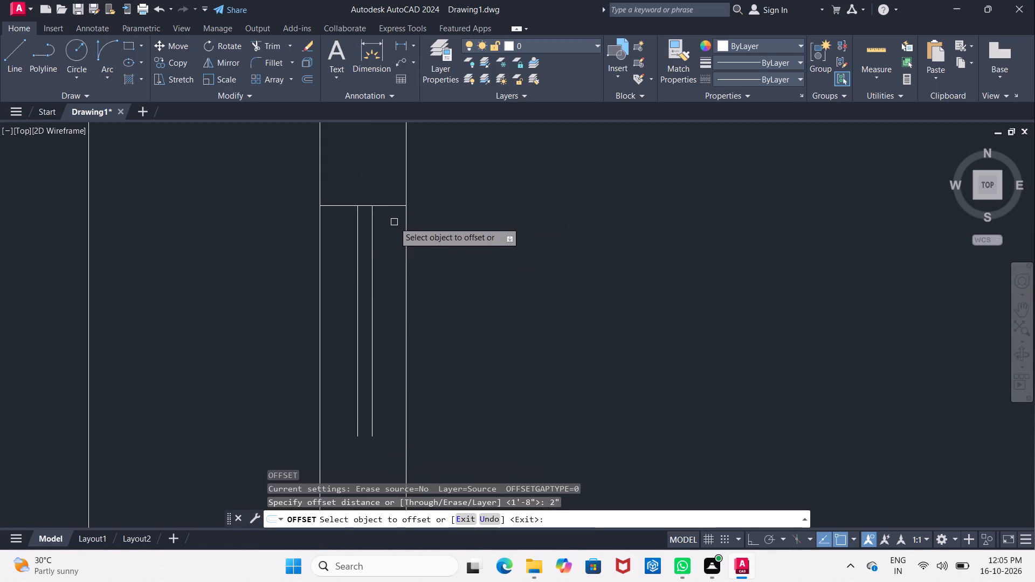
{"action": "left_click", "coordinate": [391, 205]}
{"action": "left_click", "coordinate": [388, 192]}
{"action": "middle_click_drag", "start_coordinate": [396, 253], "coordinate": [392, 156]}
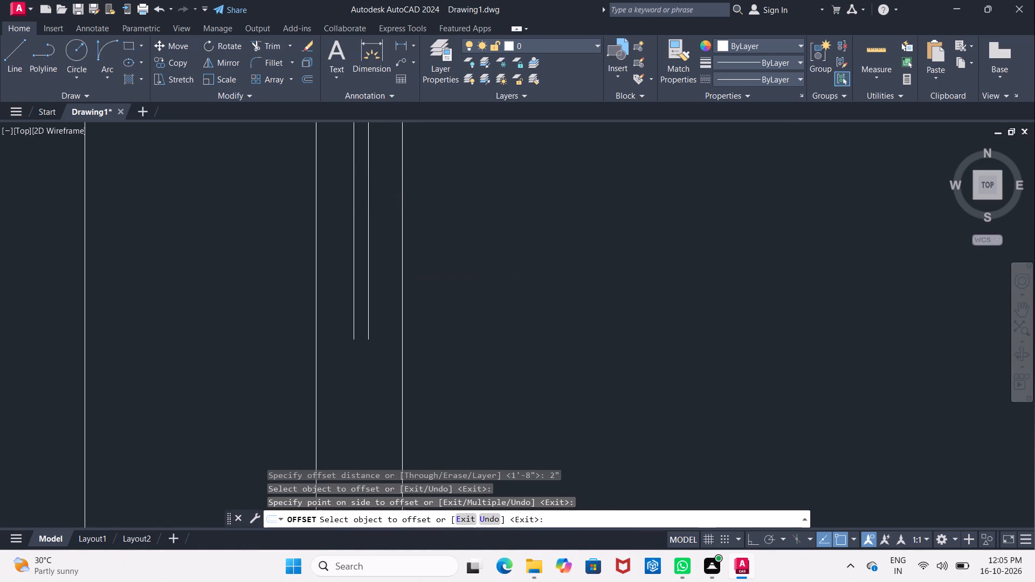
{"action": "scroll", "coordinate": [389, 203], "scroll_direction": "down", "scroll_amount": 2}
{"action": "left_click", "coordinate": [384, 315]}
{"action": "left_click", "coordinate": [382, 290]}
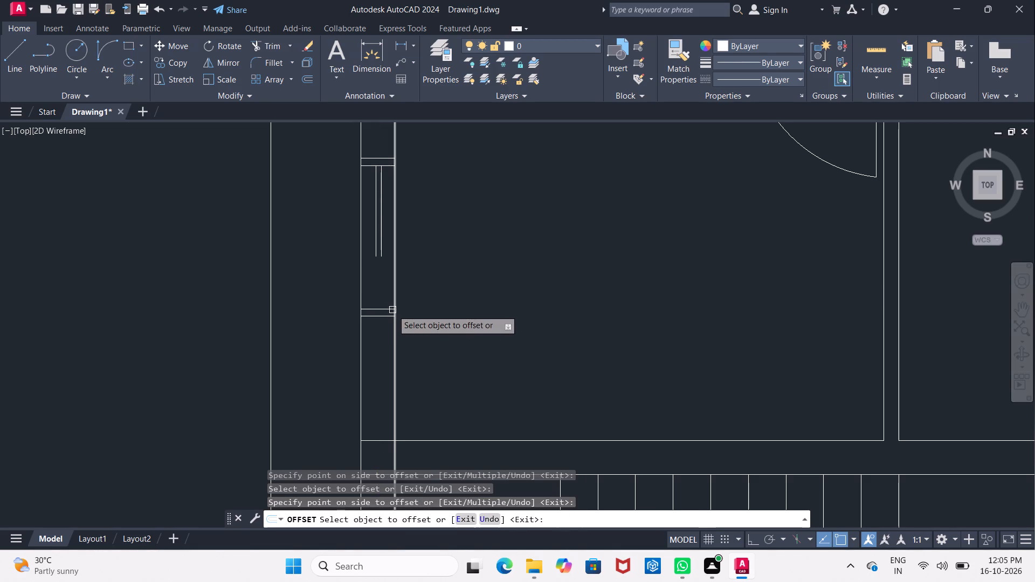
{"action": "key", "text": "Escape"}
Extend the two copied glass lines down to the window's bottom frame line.
{"action": "key", "text": "e"}
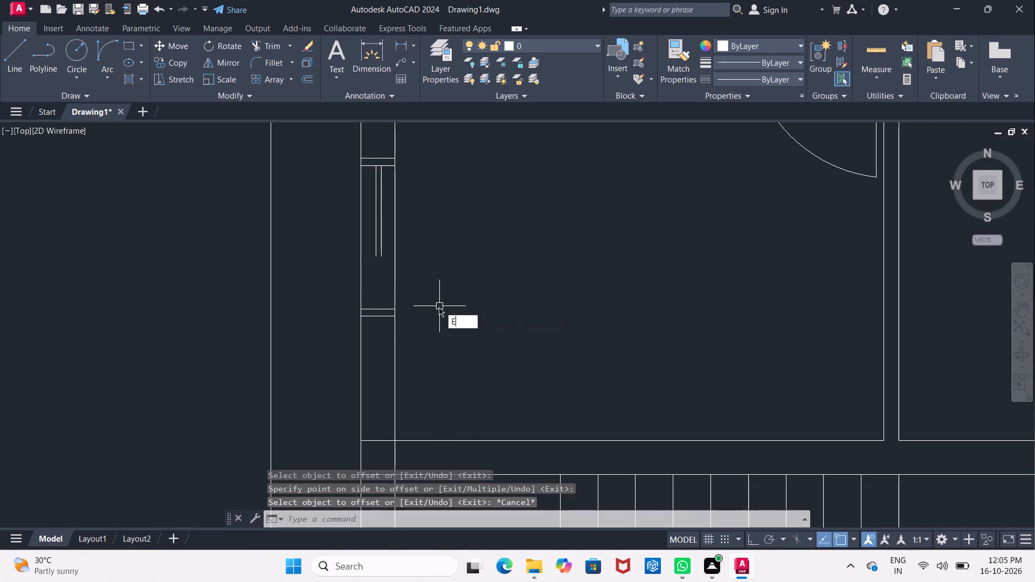
{"action": "key", "text": "x"}
{"action": "left_click", "coordinate": [491, 331]}
{"action": "left_click", "coordinate": [383, 239]}
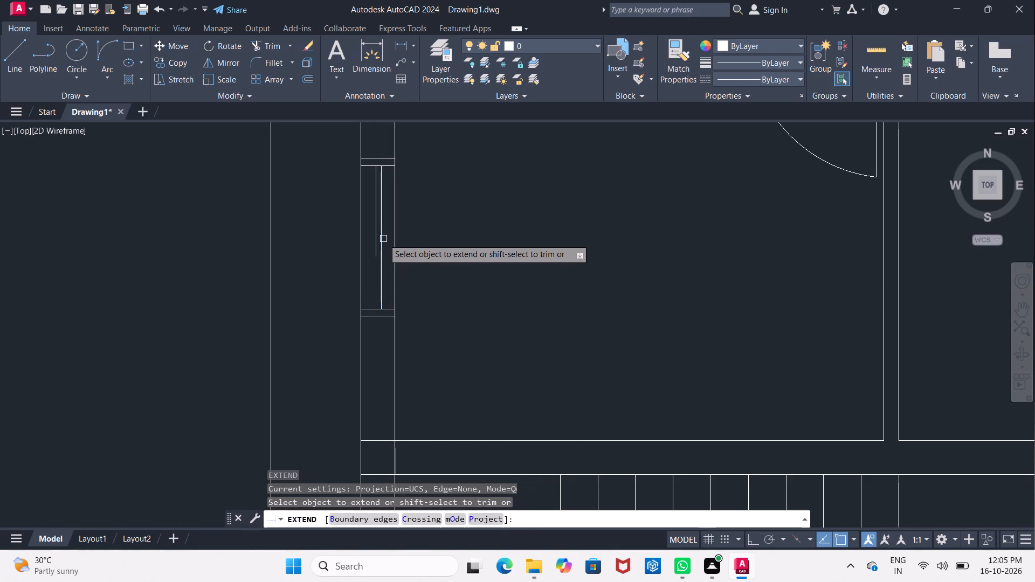
{"action": "left_click", "coordinate": [375, 250]}
{"action": "scroll", "coordinate": [453, 261], "scroll_direction": "down", "scroll_amount": 2}
{"action": "middle_click_drag", "start_coordinate": [451, 266], "coordinate": [325, 220]}
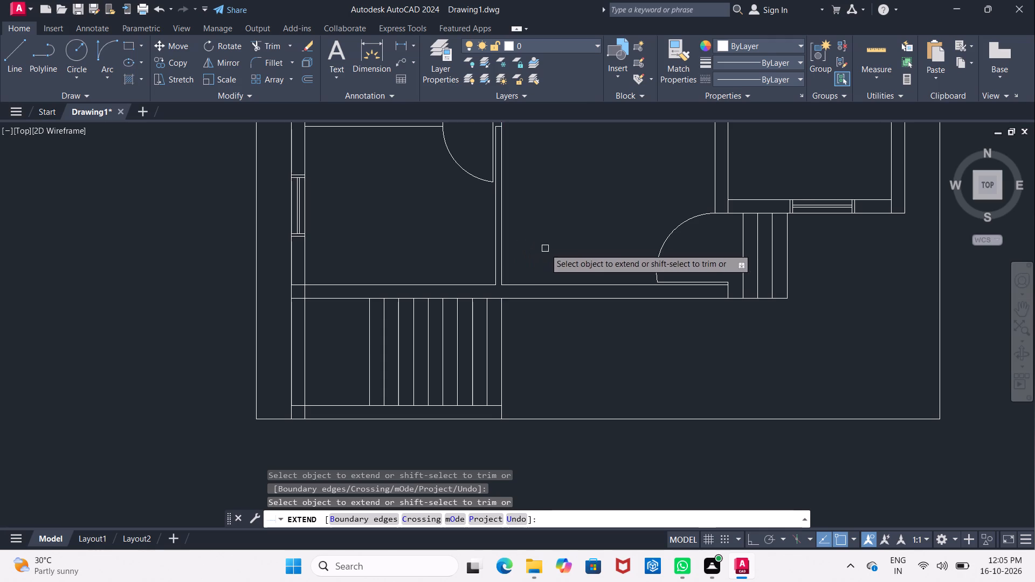
{"action": "middle_click_drag", "start_coordinate": [551, 261], "coordinate": [417, 266]}
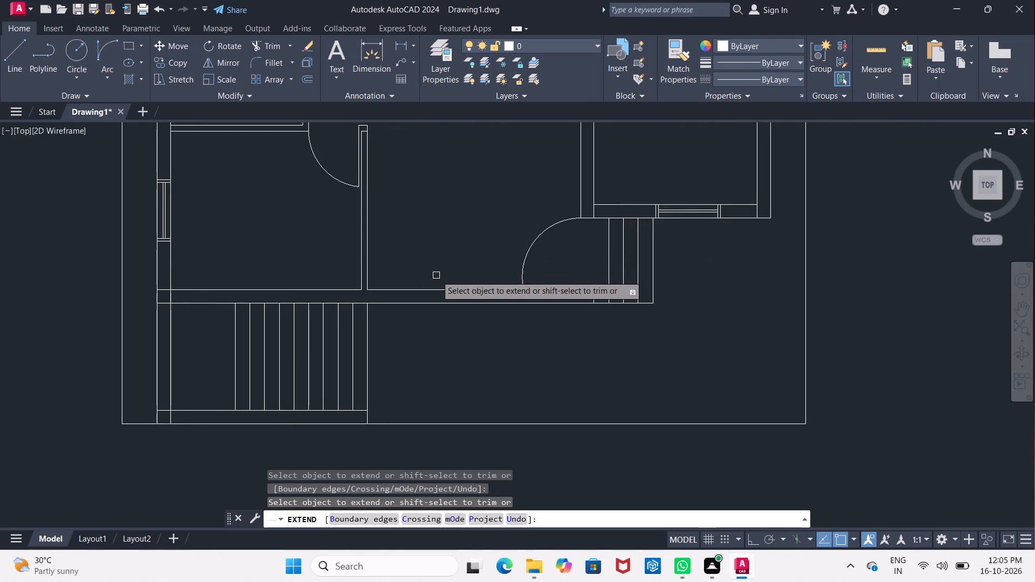
{"action": "scroll", "coordinate": [436, 275], "scroll_direction": "up", "scroll_amount": 1}
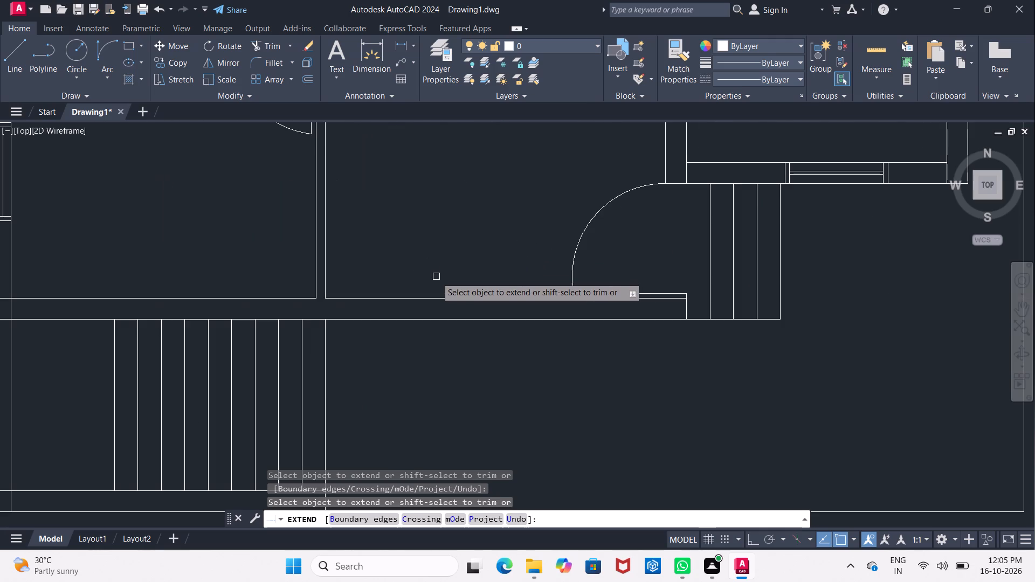
{"action": "scroll", "coordinate": [436, 278], "scroll_direction": "down", "scroll_amount": 1}
{"action": "middle_click_drag", "start_coordinate": [436, 278], "coordinate": [407, 294]}
{"action": "key", "text": "Escape"}
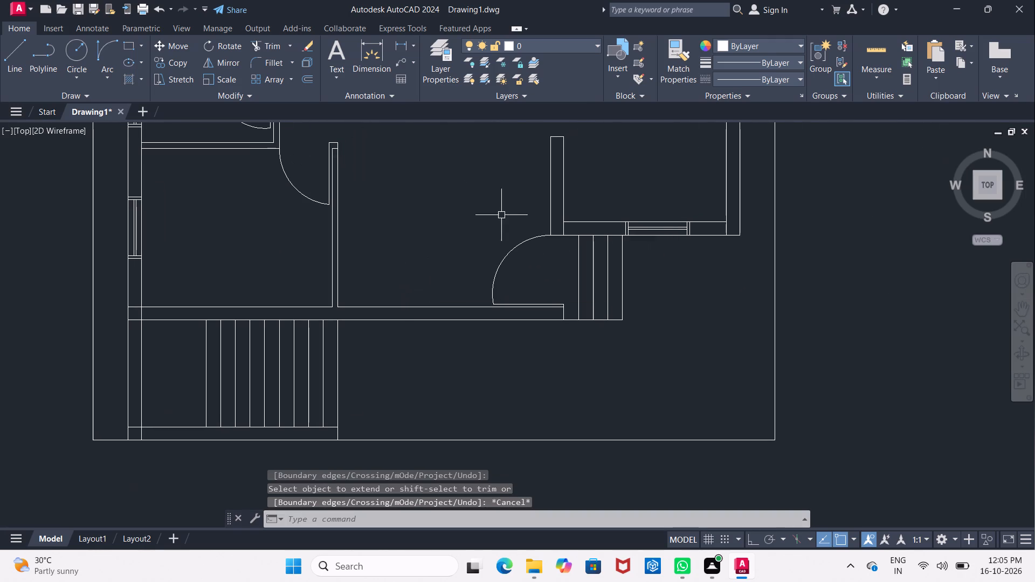
Measure the inner bottom wall line of the central hall from the partition wall to its end by the entrance door.
{"action": "left_click", "coordinate": [401, 48]}
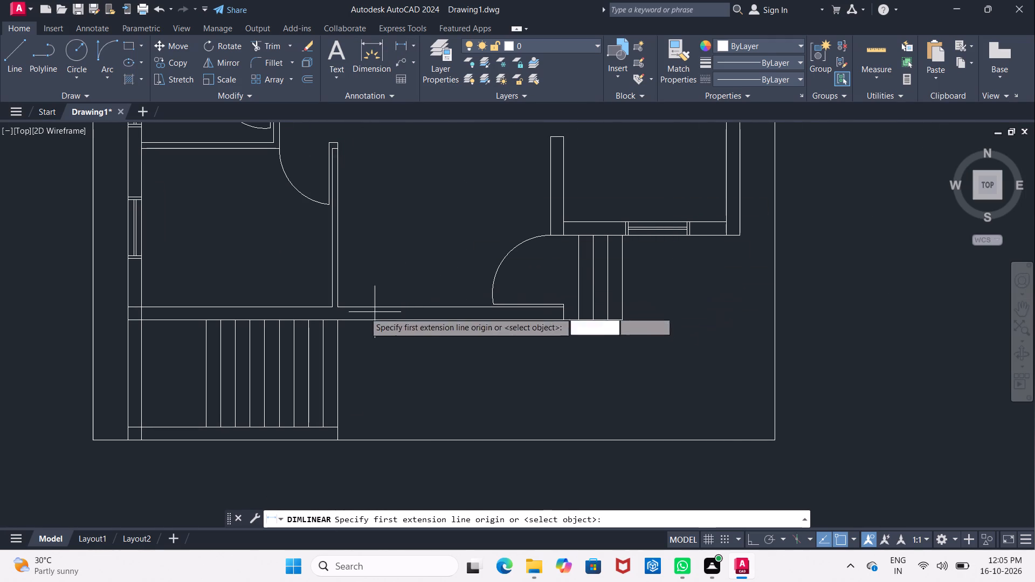
{"action": "left_click", "coordinate": [336, 306]}
{"action": "left_click", "coordinate": [566, 308]}
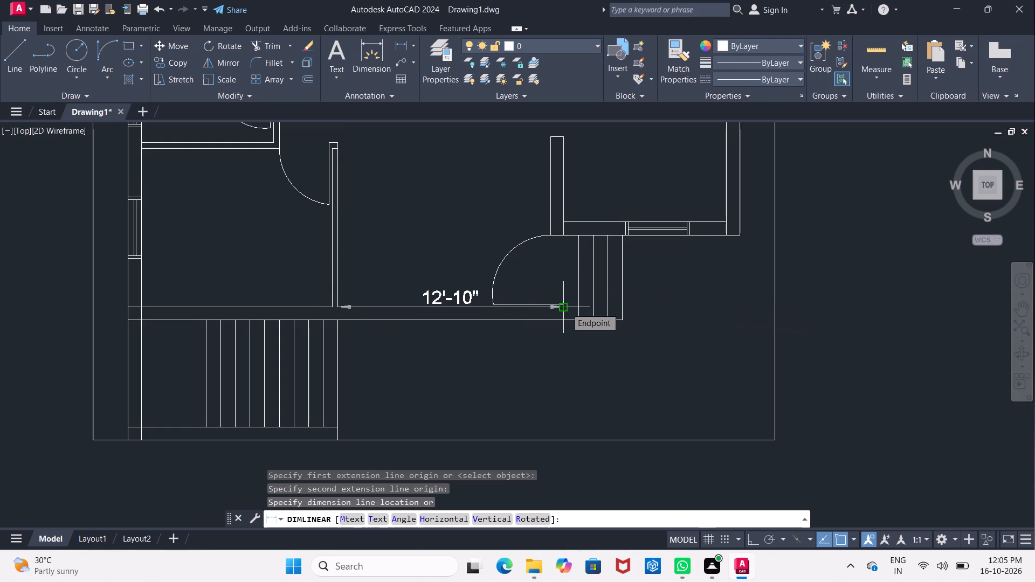
{"action": "scroll", "coordinate": [566, 308], "scroll_direction": "up", "scroll_amount": 3}
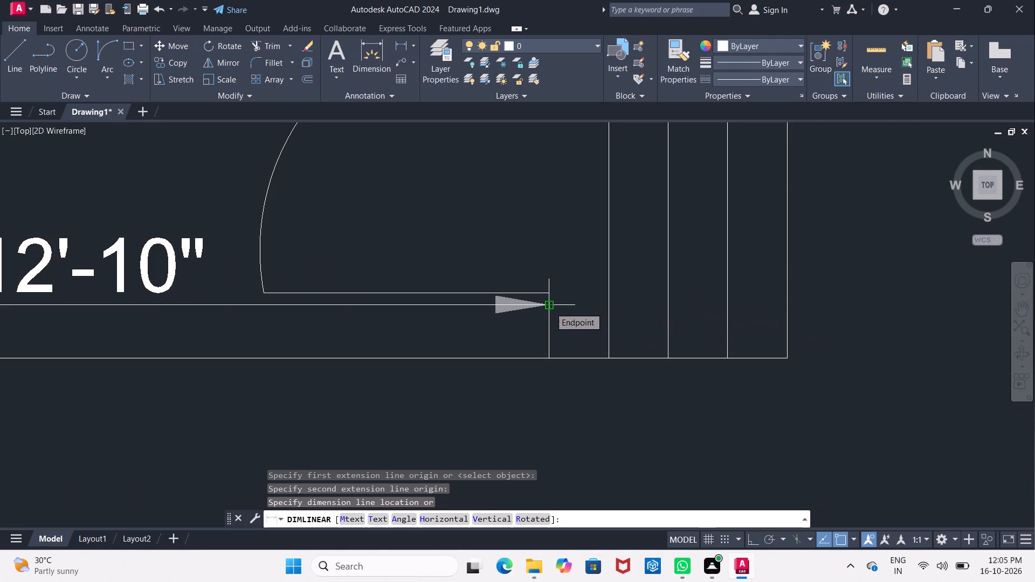
{"action": "key", "text": "Escape"}
{"action": "scroll", "coordinate": [550, 307], "scroll_direction": "down", "scroll_amount": 4}
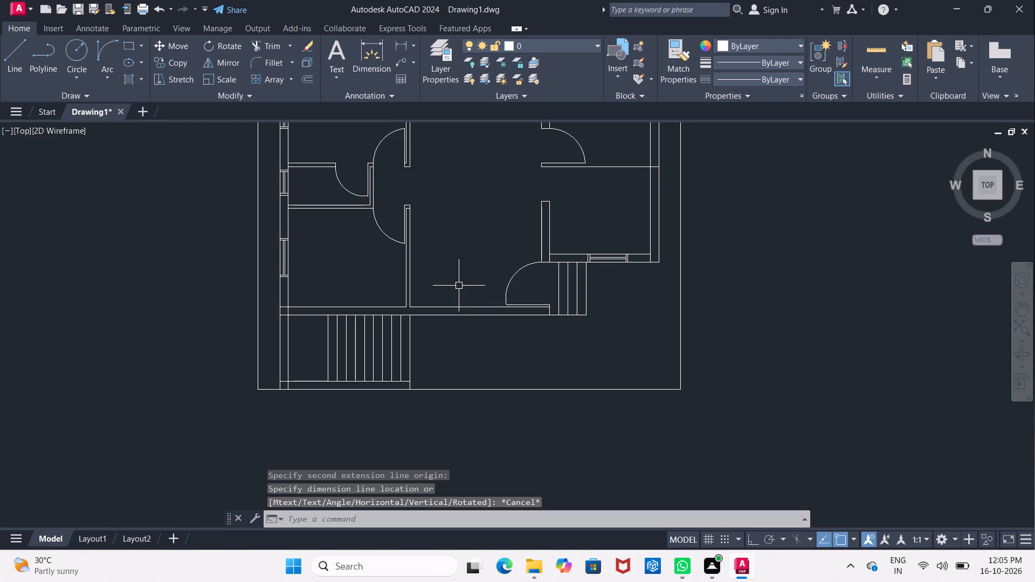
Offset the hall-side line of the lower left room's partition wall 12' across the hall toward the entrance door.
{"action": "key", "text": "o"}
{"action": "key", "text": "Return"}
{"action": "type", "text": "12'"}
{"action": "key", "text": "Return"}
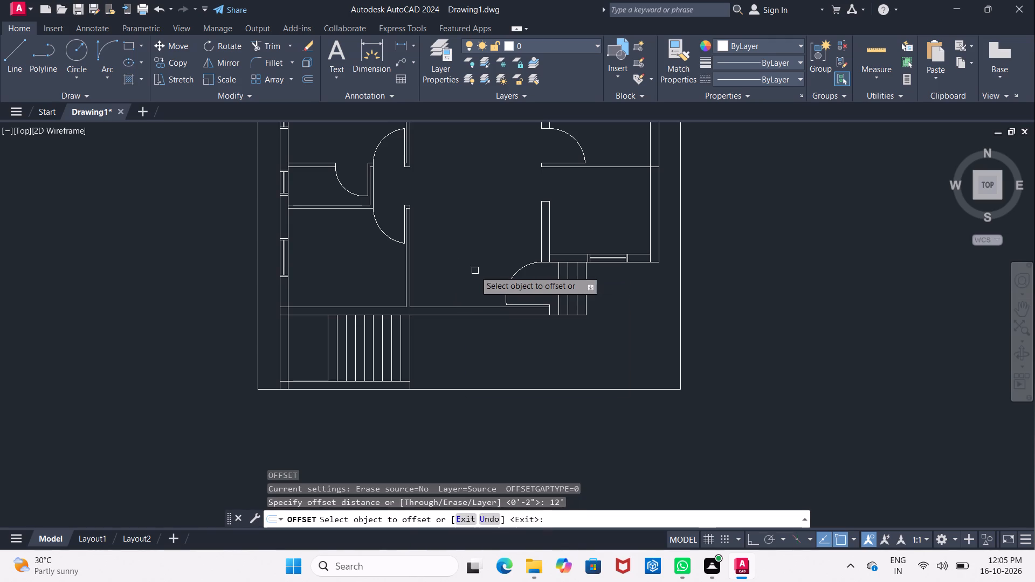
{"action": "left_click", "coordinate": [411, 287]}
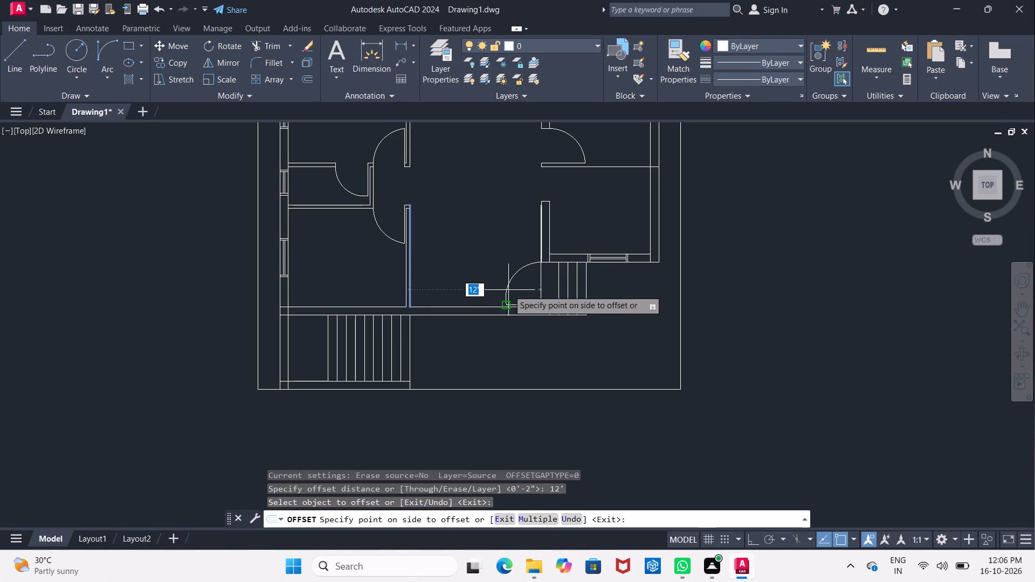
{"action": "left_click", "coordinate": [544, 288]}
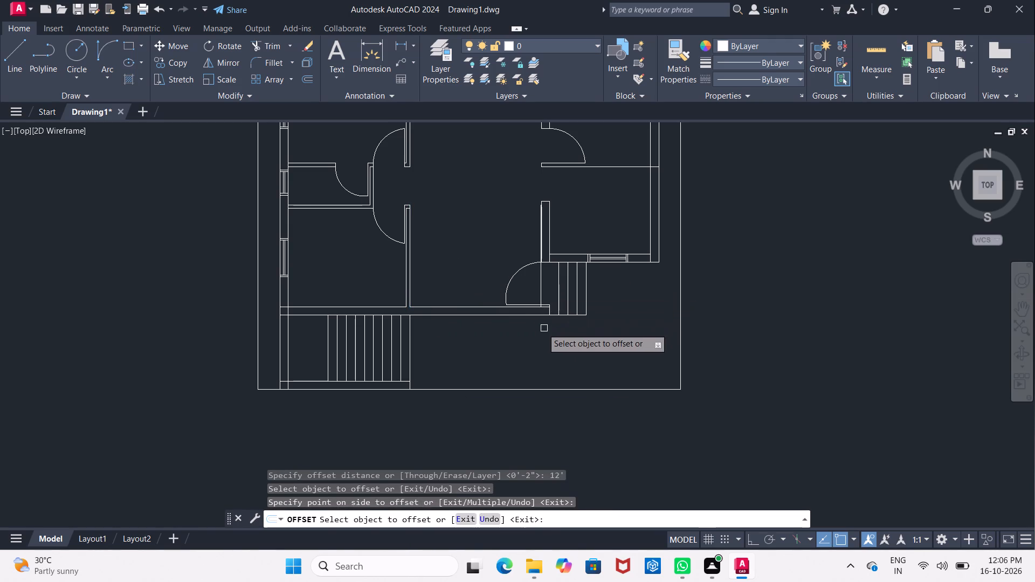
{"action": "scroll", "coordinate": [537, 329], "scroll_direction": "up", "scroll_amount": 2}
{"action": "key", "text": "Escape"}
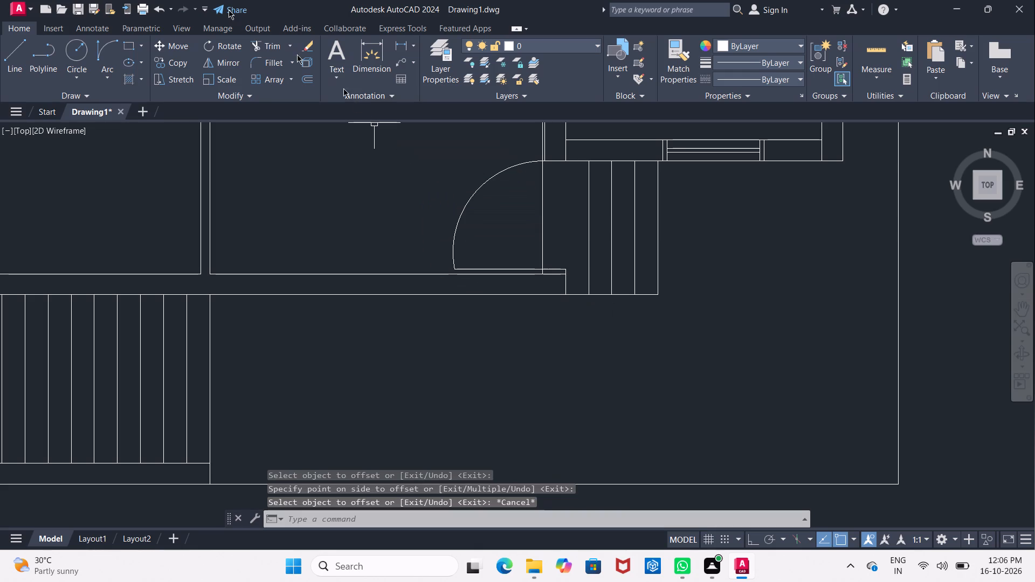
Measure the horizontal distance along the hall's bottom wall from the partition wall to the new offset line.
{"action": "left_click", "coordinate": [403, 44]}
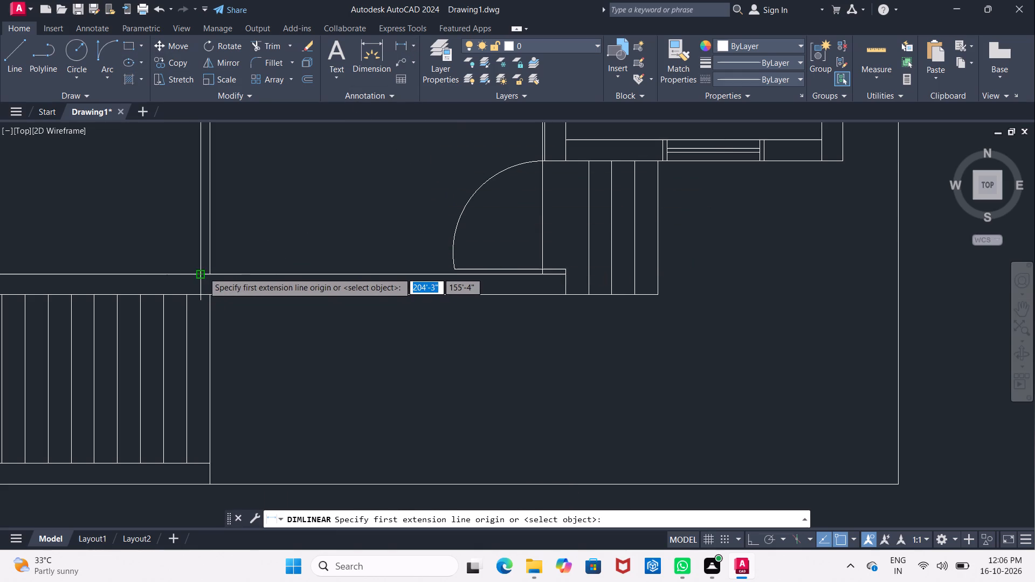
{"action": "left_click_drag", "start_coordinate": [209, 274], "coordinate": [216, 273]}
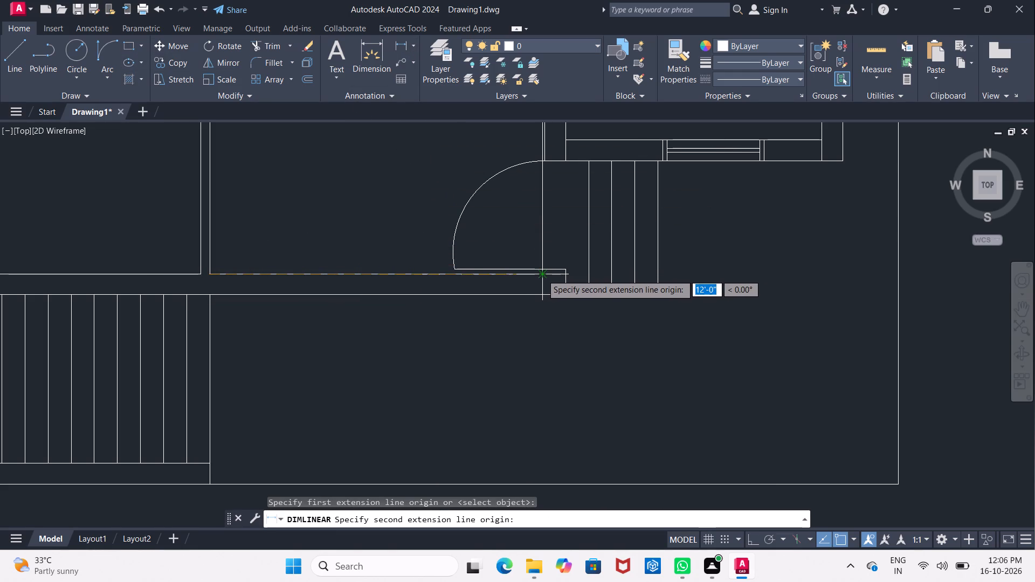
{"action": "left_click", "coordinate": [542, 274]}
{"action": "middle_click_drag", "start_coordinate": [491, 241], "coordinate": [485, 348]}
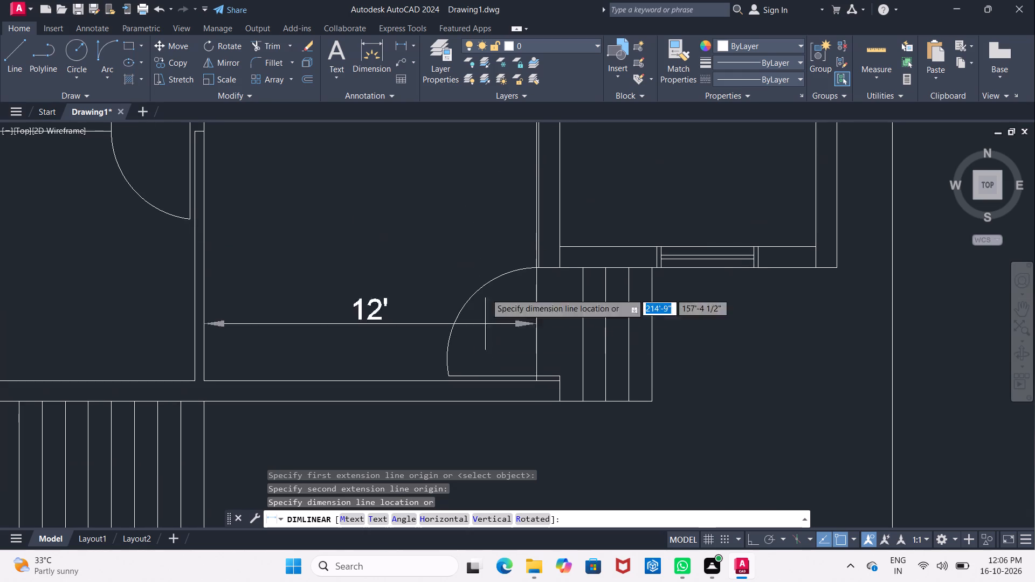
{"action": "key", "text": "Escape"}
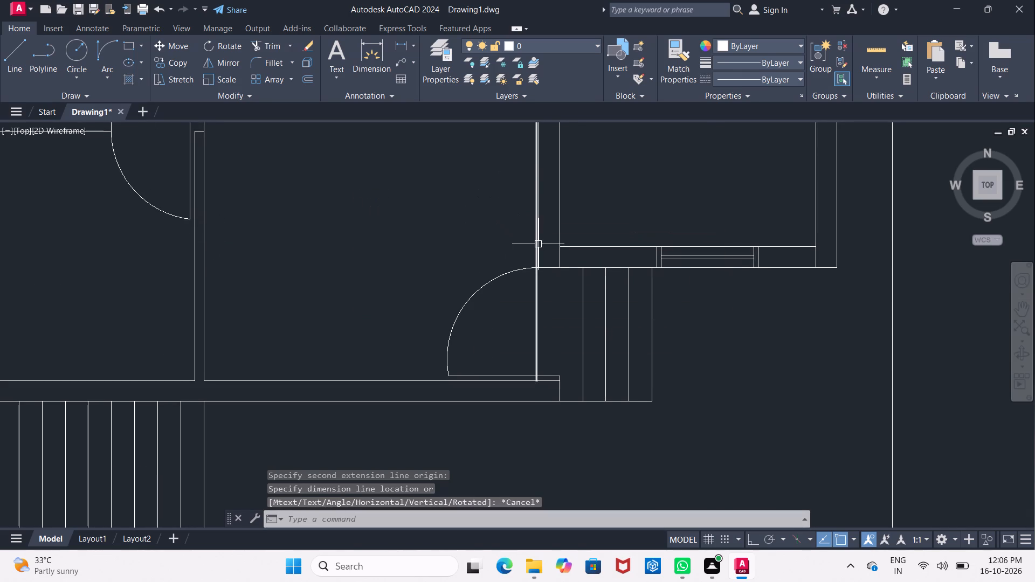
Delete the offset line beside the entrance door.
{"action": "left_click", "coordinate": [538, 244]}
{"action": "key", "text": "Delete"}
Offset the hall-side line of the lower left room's partition wall 6' into the central hall.
{"action": "middle_click_drag", "start_coordinate": [538, 244], "coordinate": [546, 241]}
{"action": "scroll", "coordinate": [540, 244], "scroll_direction": "down", "scroll_amount": 1}
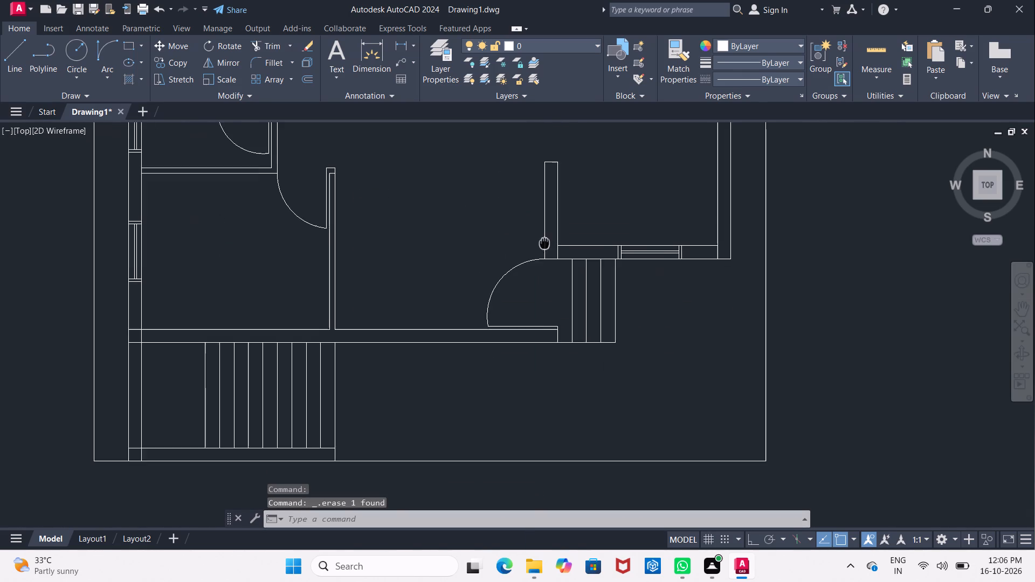
{"action": "middle_click_drag", "start_coordinate": [546, 241], "coordinate": [547, 234]}
{"action": "middle_click_drag", "start_coordinate": [418, 287], "coordinate": [396, 282]}
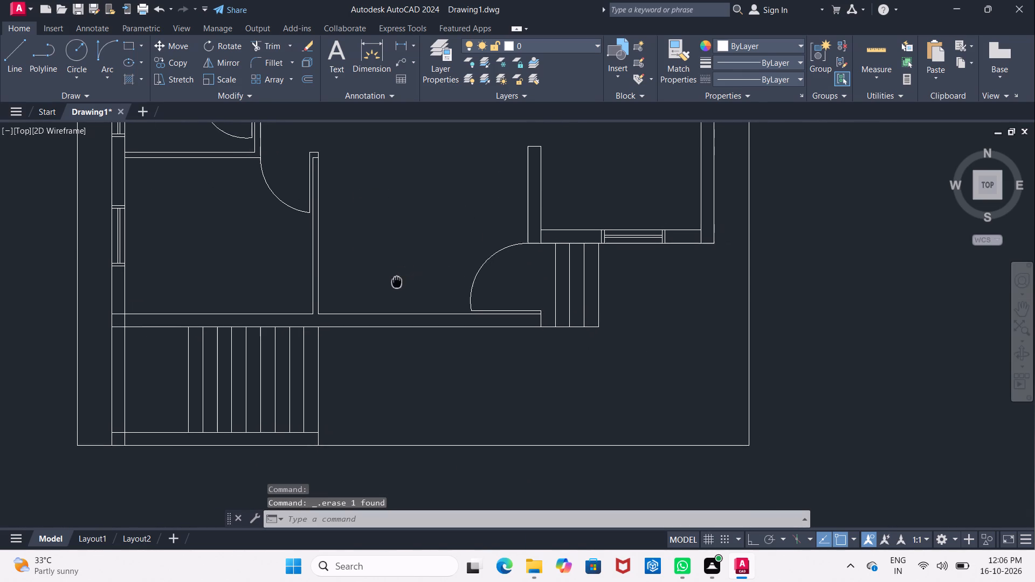
{"action": "middle_click_drag", "start_coordinate": [396, 282], "coordinate": [396, 283]}
{"action": "key", "text": "o"}
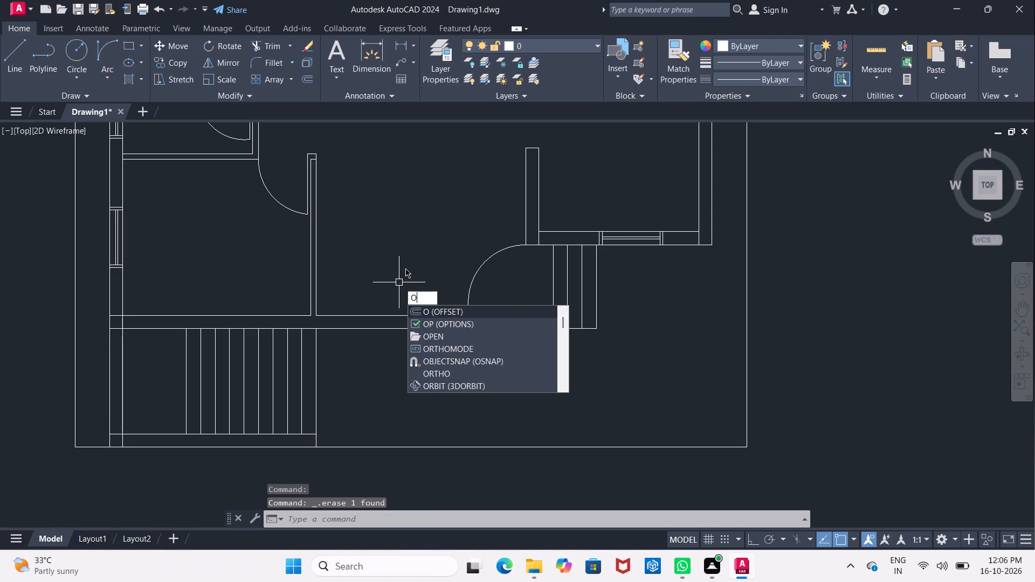
{"action": "key", "text": "Return"}
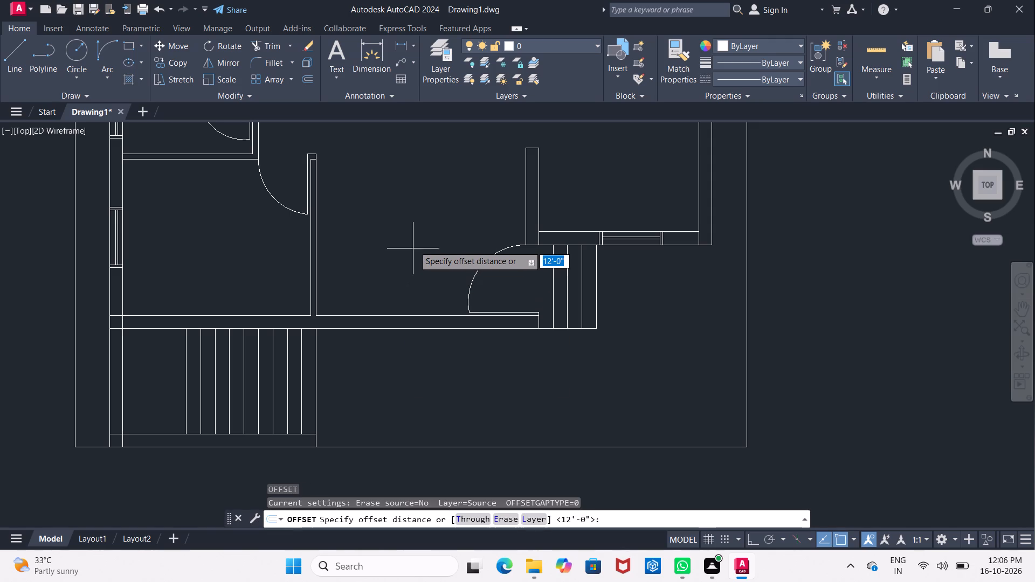
{"action": "type", "text": "6'"}
{"action": "key", "text": "Return"}
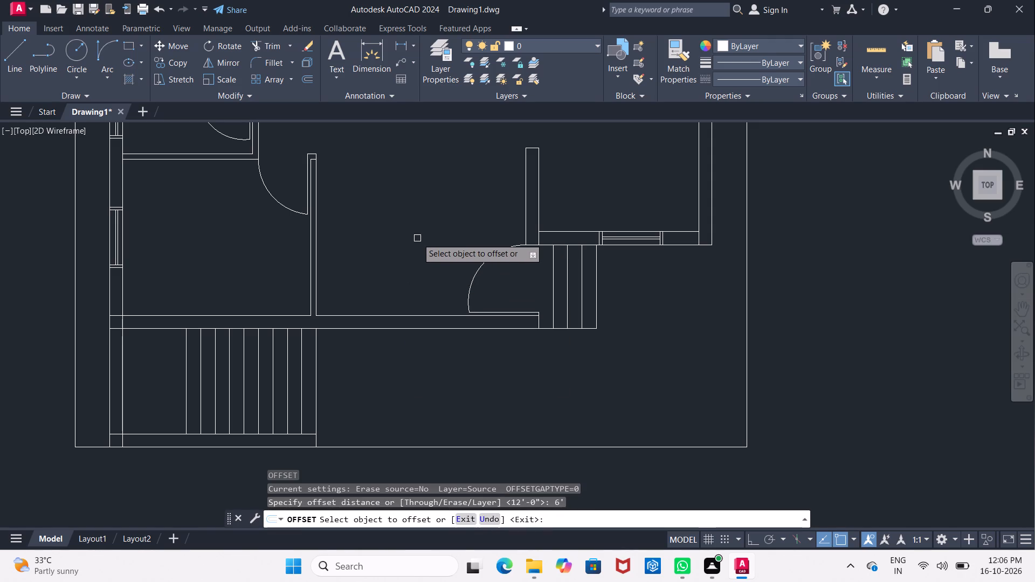
{"action": "left_click", "coordinate": [316, 274]}
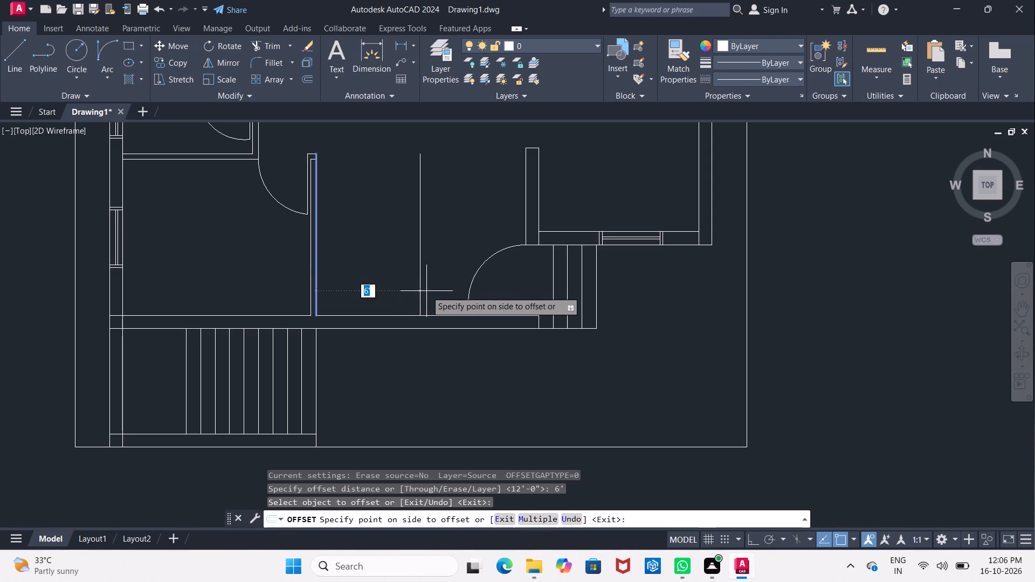
{"action": "left_click", "coordinate": [426, 291]}
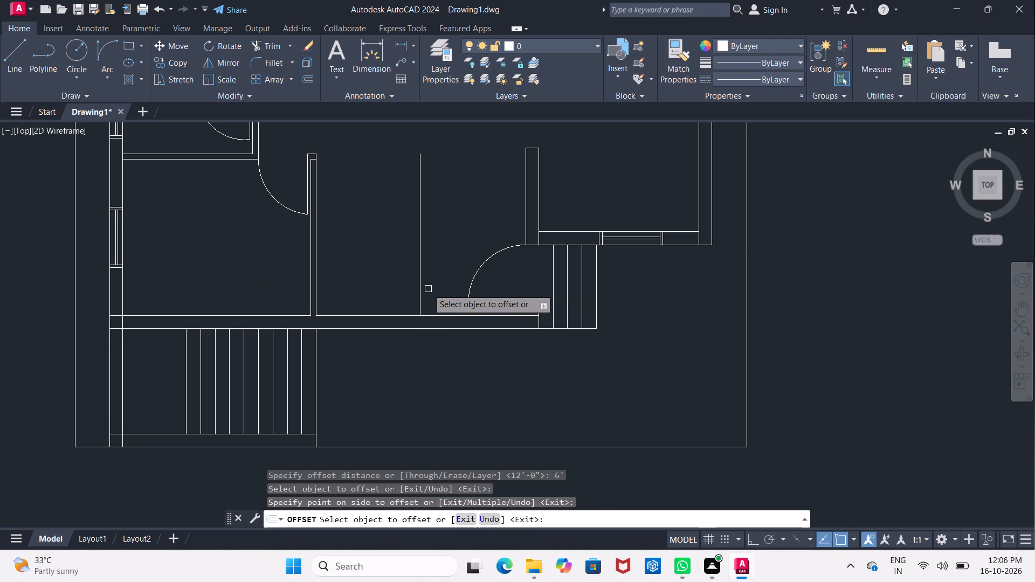
{"action": "key", "text": "Escape"}
Offset the new vertical line in the hall 2' to each side for the window edges.
{"action": "key", "text": "o"}
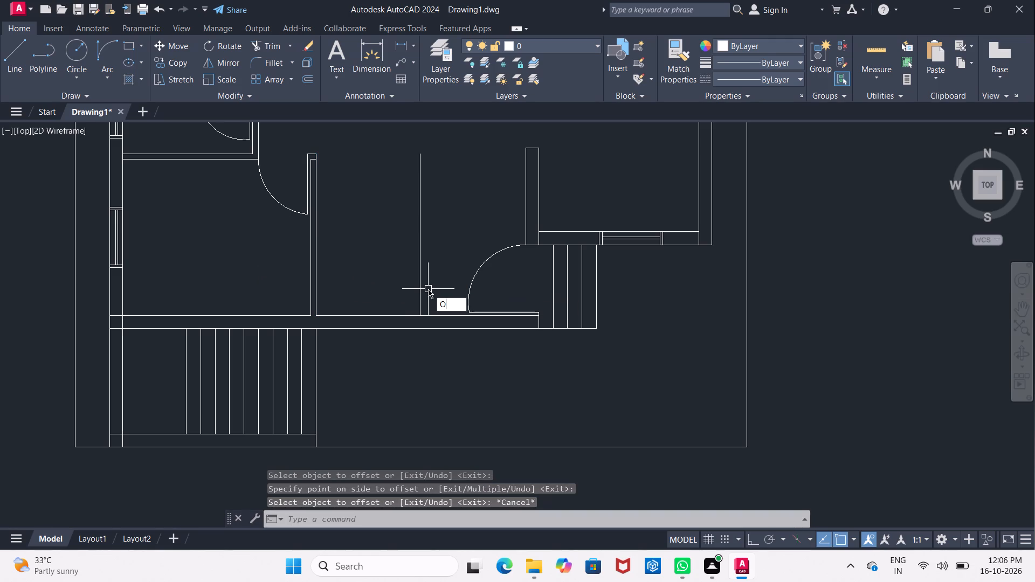
{"action": "key", "text": "Return"}
{"action": "type", "text": "2'"}
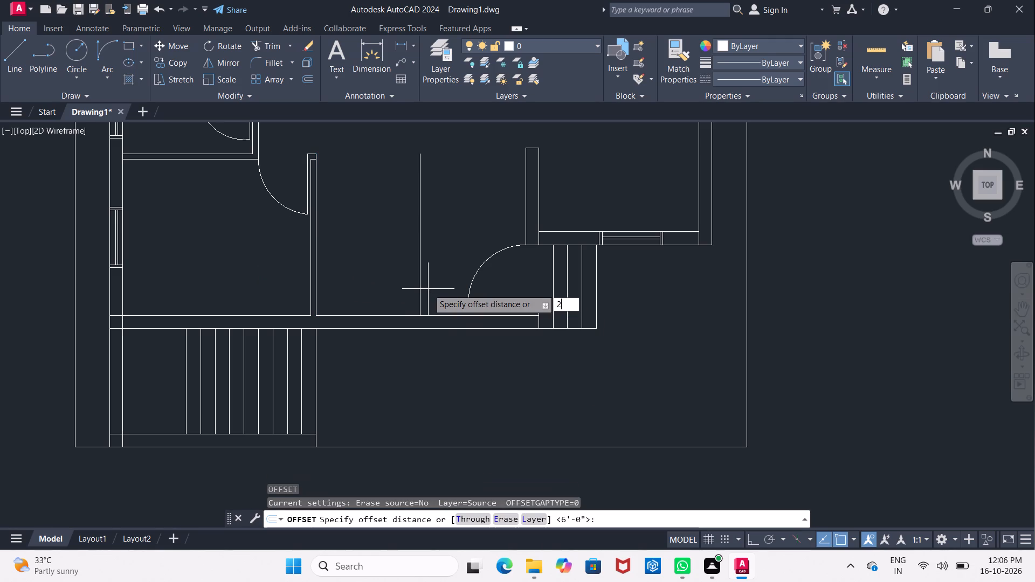
{"action": "key", "text": "Return"}
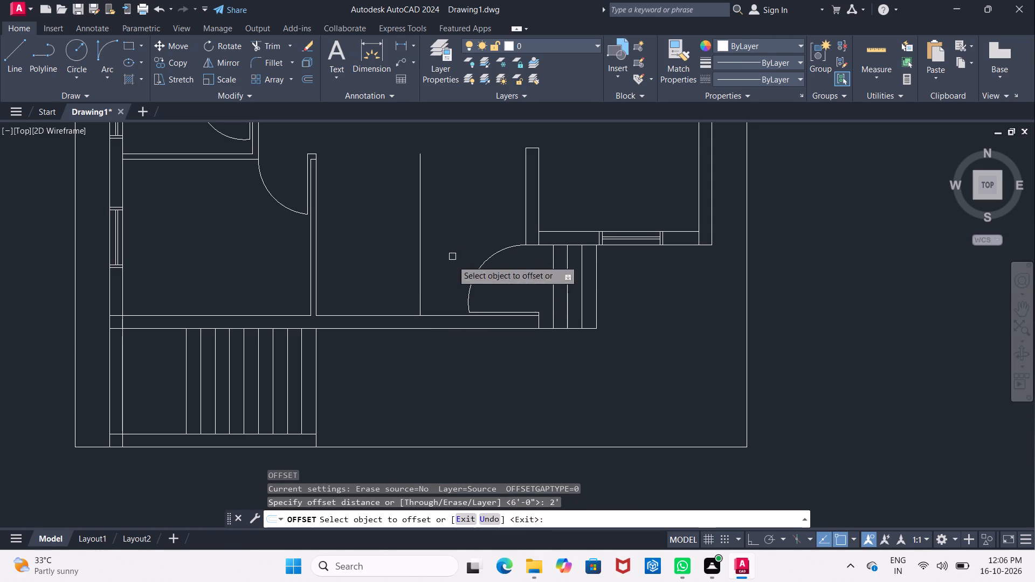
{"action": "left_click", "coordinate": [418, 297]}
{"action": "left_click", "coordinate": [465, 307]}
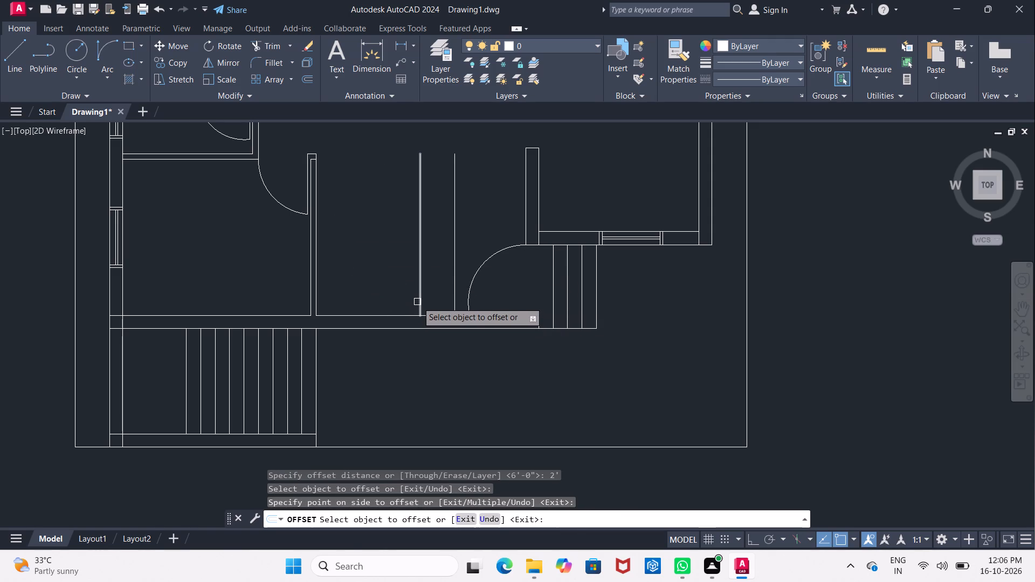
{"action": "left_click", "coordinate": [417, 302]}
{"action": "left_click", "coordinate": [372, 309]}
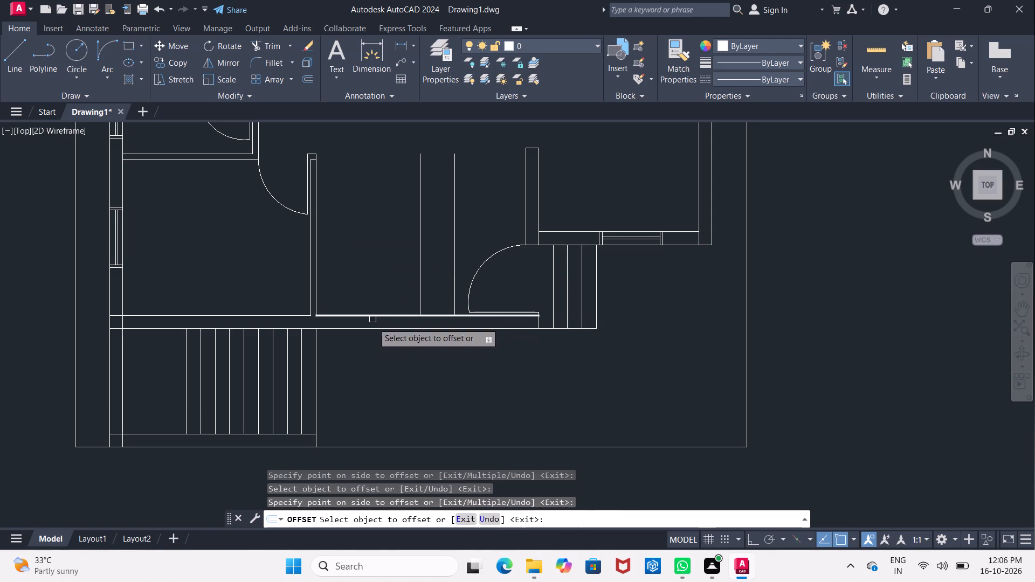
{"action": "left_click", "coordinate": [422, 297]}
{"action": "left_click", "coordinate": [382, 285]}
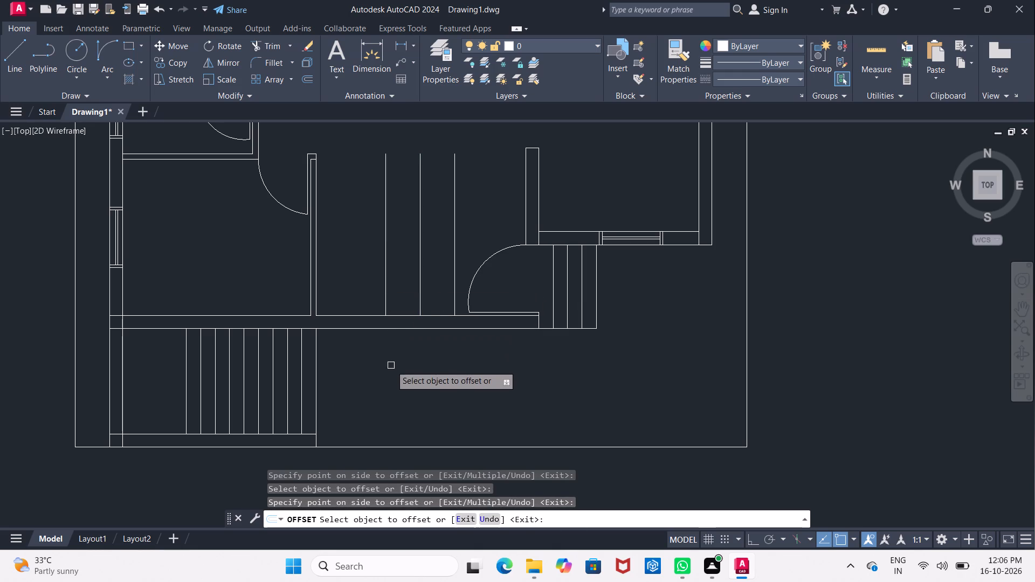
{"action": "key", "text": "Escape"}
Extend the three vertical hall lines down to the outer line of the hall's bottom wall.
{"action": "type", "text": "EX"}
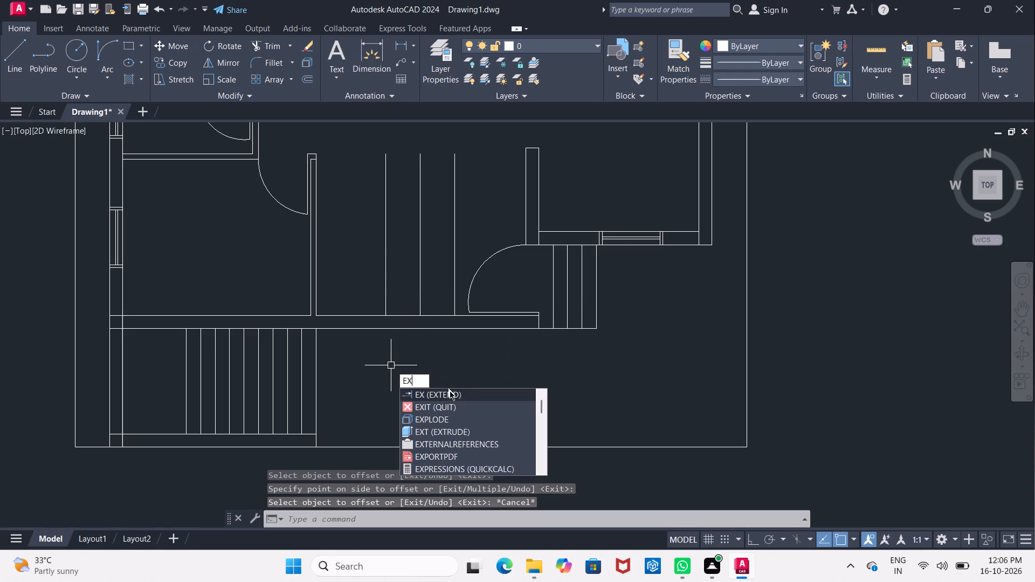
{"action": "left_click", "coordinate": [452, 395]}
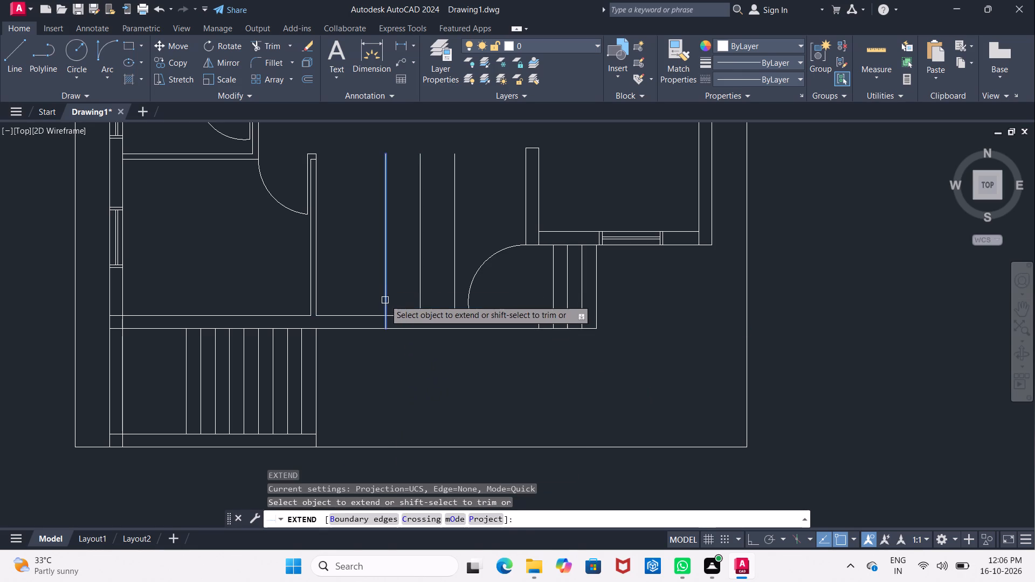
{"action": "left_click", "coordinate": [385, 300]}
{"action": "left_click", "coordinate": [421, 301]}
{"action": "left_click", "coordinate": [453, 299]}
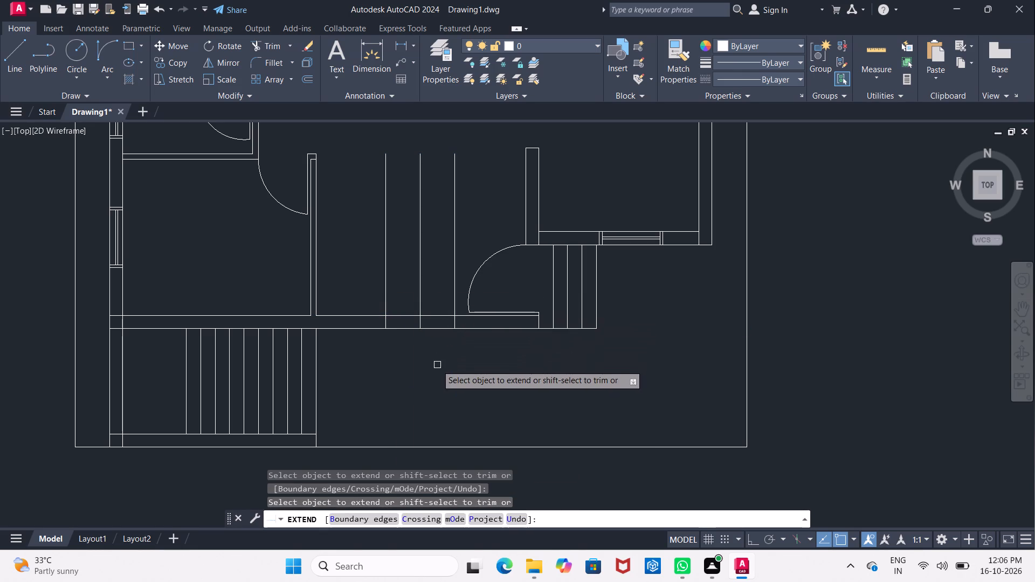
{"action": "key", "text": "Escape"}
Trim the three vertical lines above the hall's bottom wall and remove the middle line's remaining piece inside the wall.
{"action": "key", "text": "t"}
{"action": "key", "text": "r"}
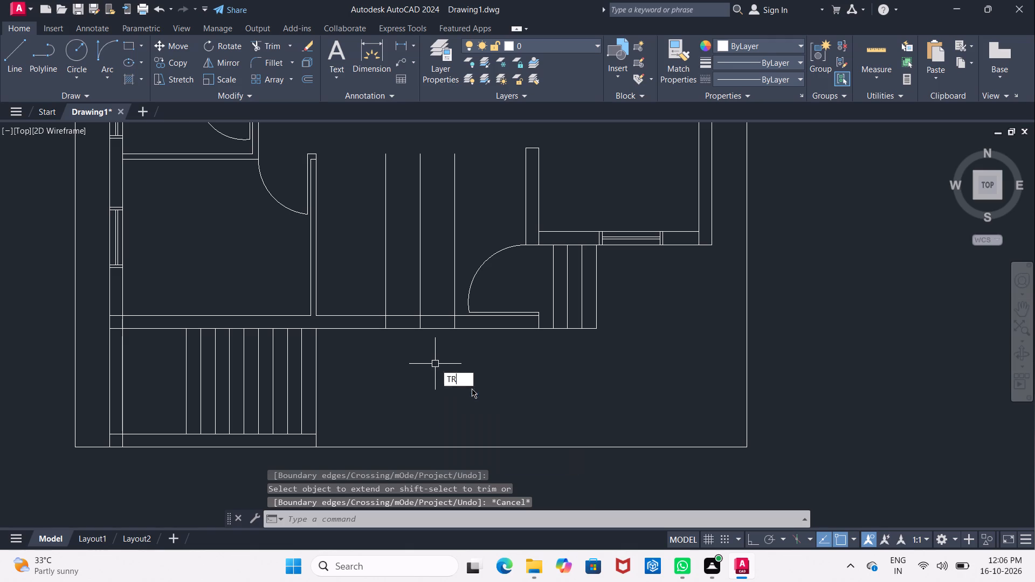
{"action": "left_click", "coordinate": [472, 389]}
{"action": "left_click_drag", "start_coordinate": [377, 285], "coordinate": [433, 283]}
{"action": "left_click", "coordinate": [449, 269]}
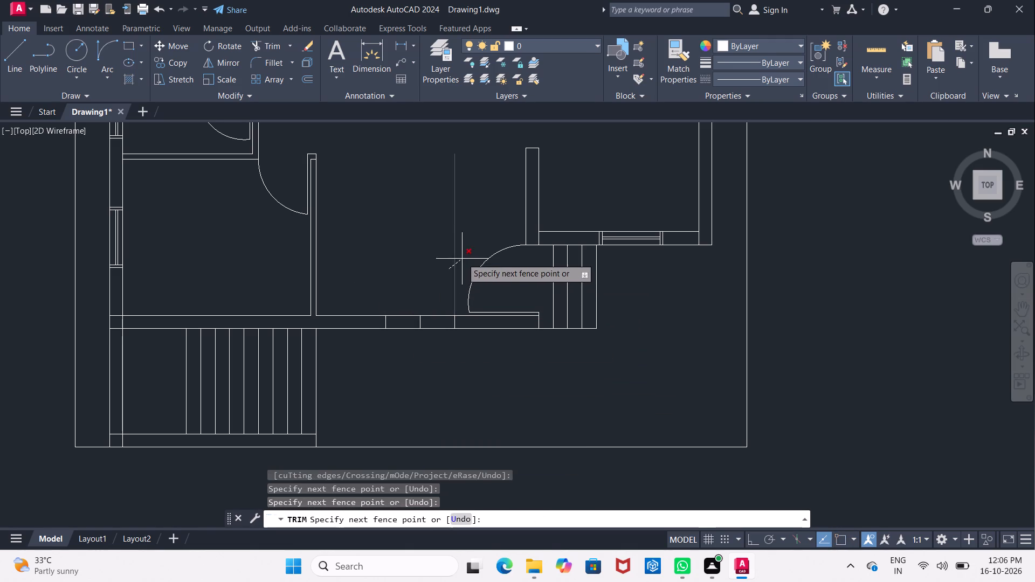
{"action": "left_click", "coordinate": [462, 258]}
{"action": "scroll", "coordinate": [423, 329], "scroll_direction": "up", "scroll_amount": 2}
{"action": "left_click", "coordinate": [412, 320]}
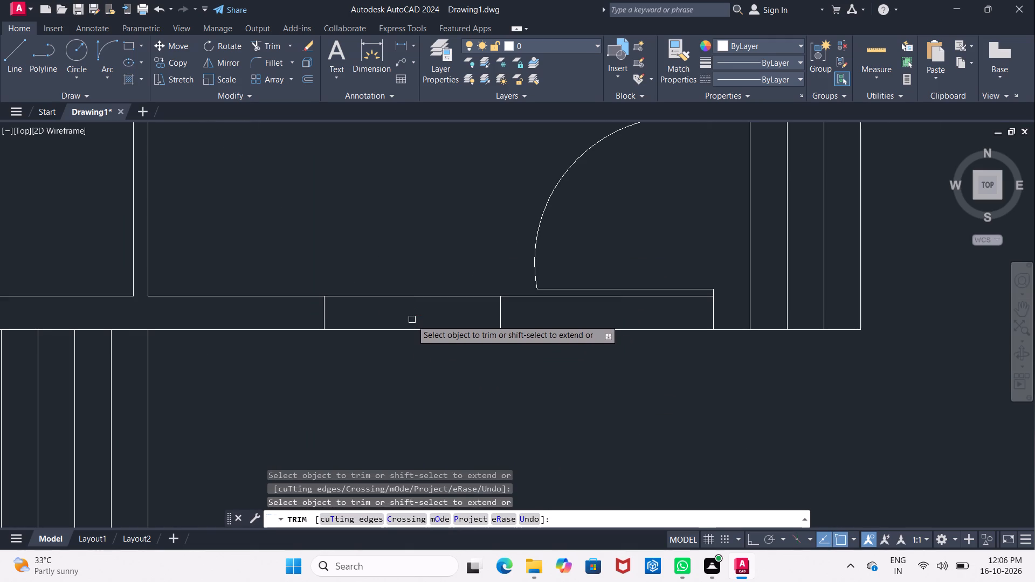
{"action": "key", "text": "Escape"}
With Ortho on, move the two window edge lines in the hall's bottom wall about 4 1/2" toward the partition wall.
{"action": "left_click_drag", "start_coordinate": [289, 273], "coordinate": [304, 290]}
{"action": "left_click", "coordinate": [542, 407]}
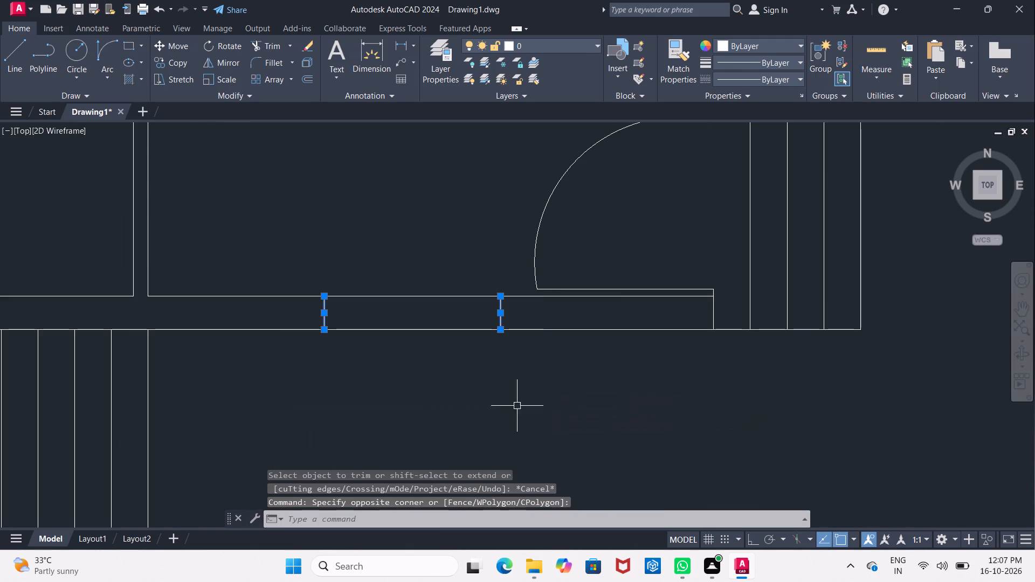
{"action": "left_click", "coordinate": [186, 46]}
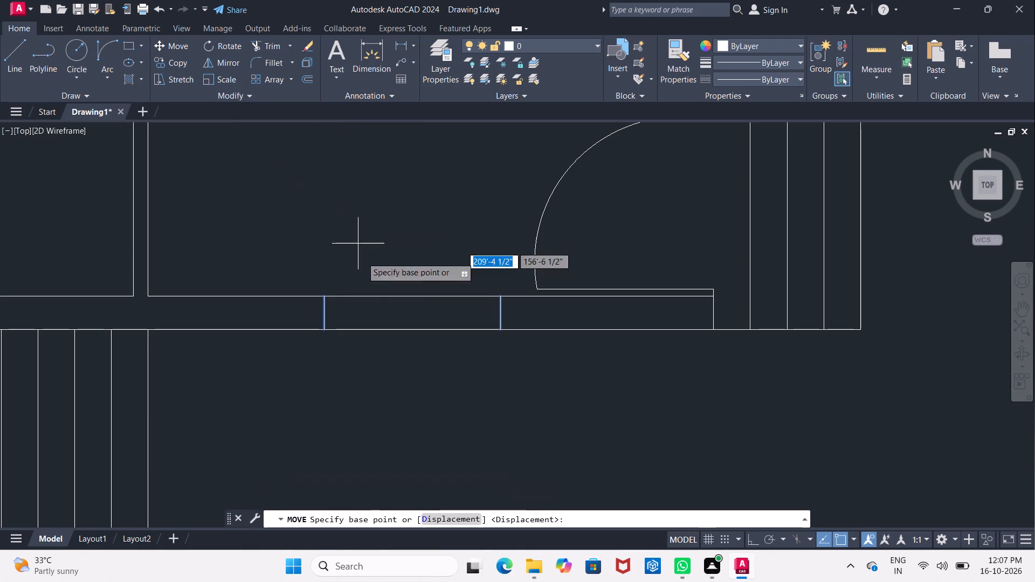
{"action": "left_click", "coordinate": [397, 311]}
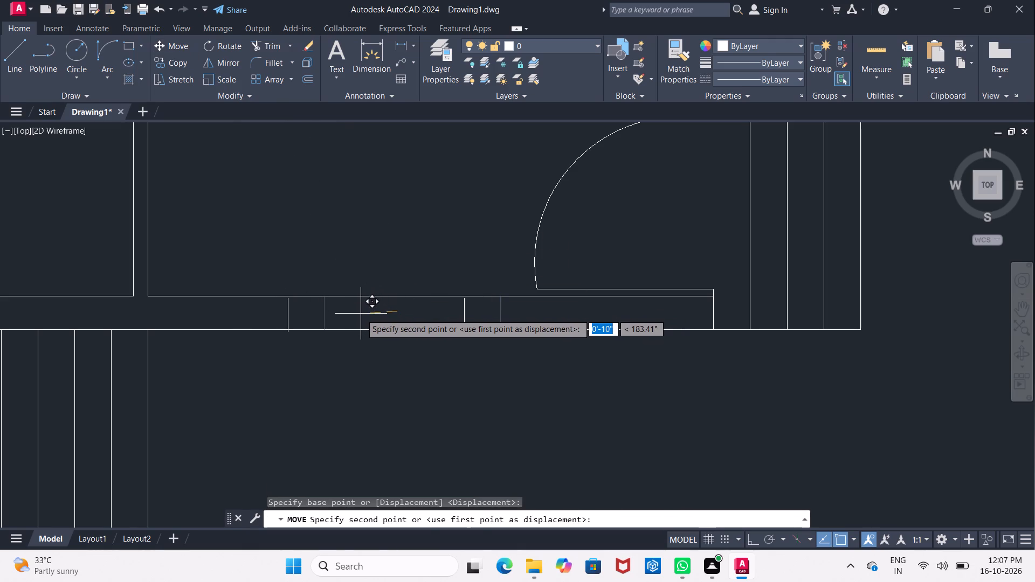
{"action": "left_click", "coordinate": [752, 542]}
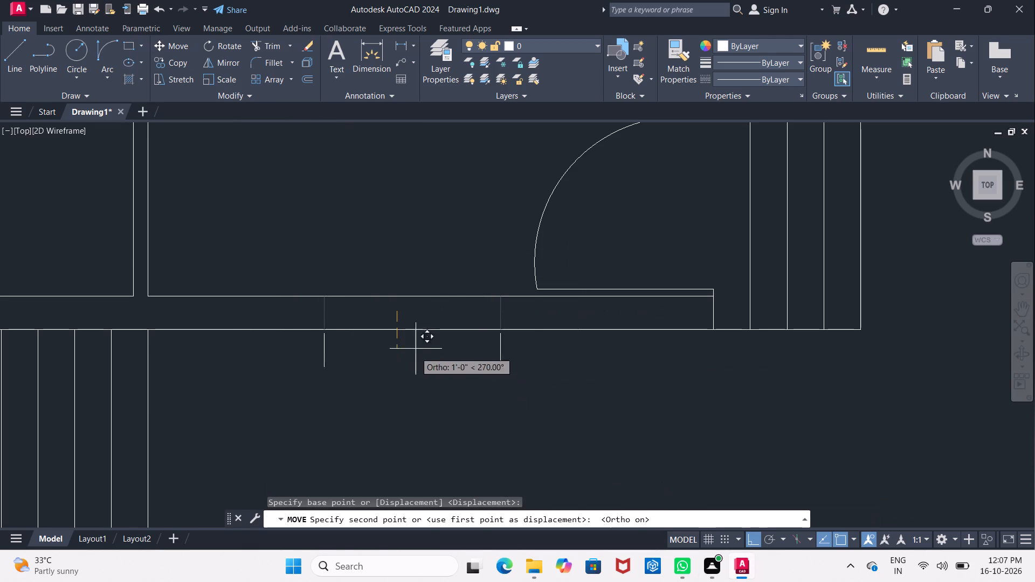
{"action": "left_click", "coordinate": [380, 310]}
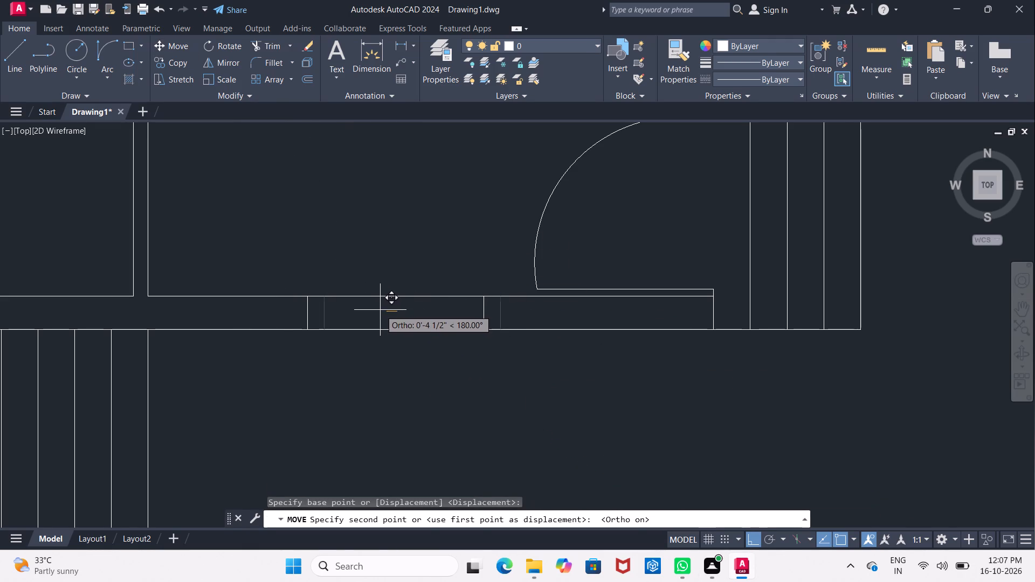
Offset both window edge lines in the hall's bottom wall 2" outward, away from the opening.
{"action": "key", "text": "o"}
{"action": "key", "text": "Return"}
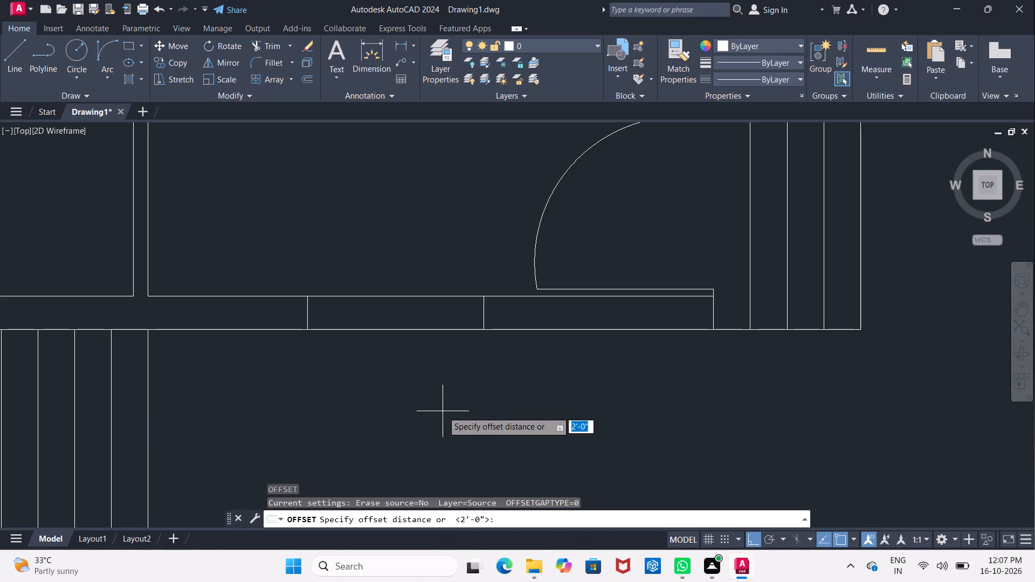
{"action": "key", "text": "2"}
{"action": "key", "text": "shift+quotedbl"}
{"action": "key", "text": "Return"}
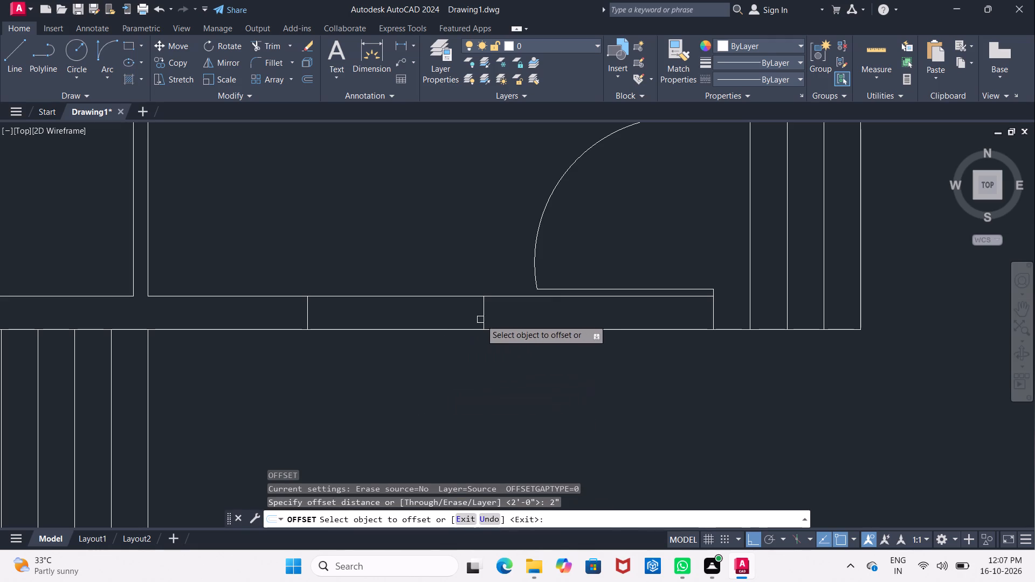
{"action": "left_click", "coordinate": [482, 320]}
{"action": "left_click", "coordinate": [502, 317]}
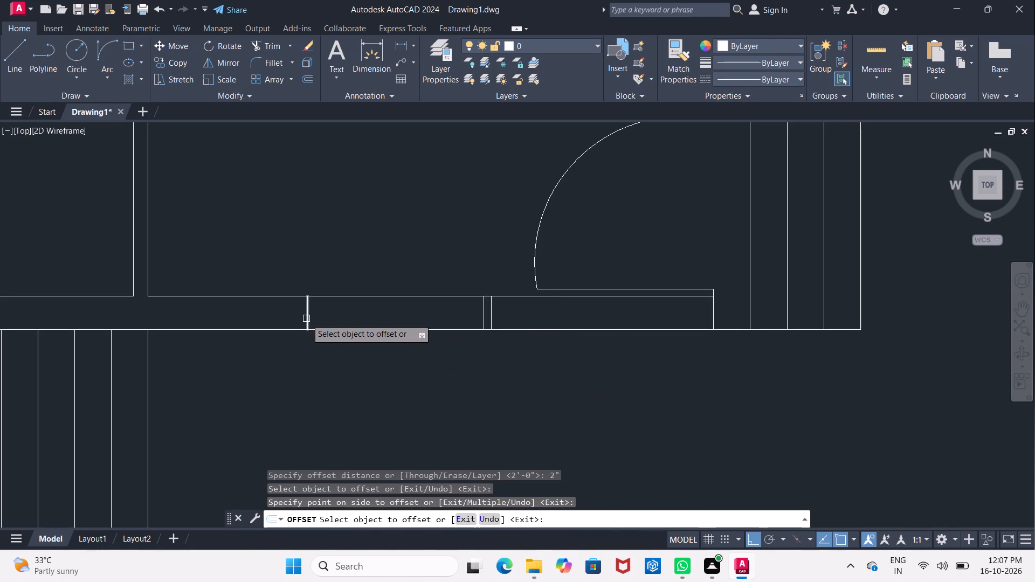
{"action": "left_click", "coordinate": [306, 318]}
{"action": "left_click", "coordinate": [240, 305]}
{"action": "scroll", "coordinate": [280, 342], "scroll_direction": "down", "scroll_amount": 1}
{"action": "middle_click_drag", "start_coordinate": [289, 347], "coordinate": [497, 362]}
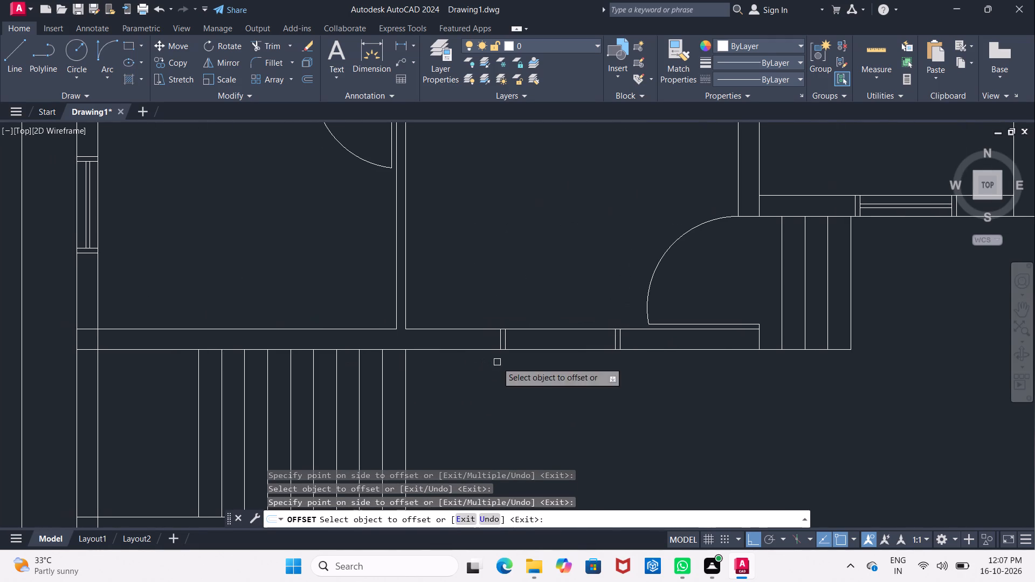
{"action": "key", "text": "Escape"}
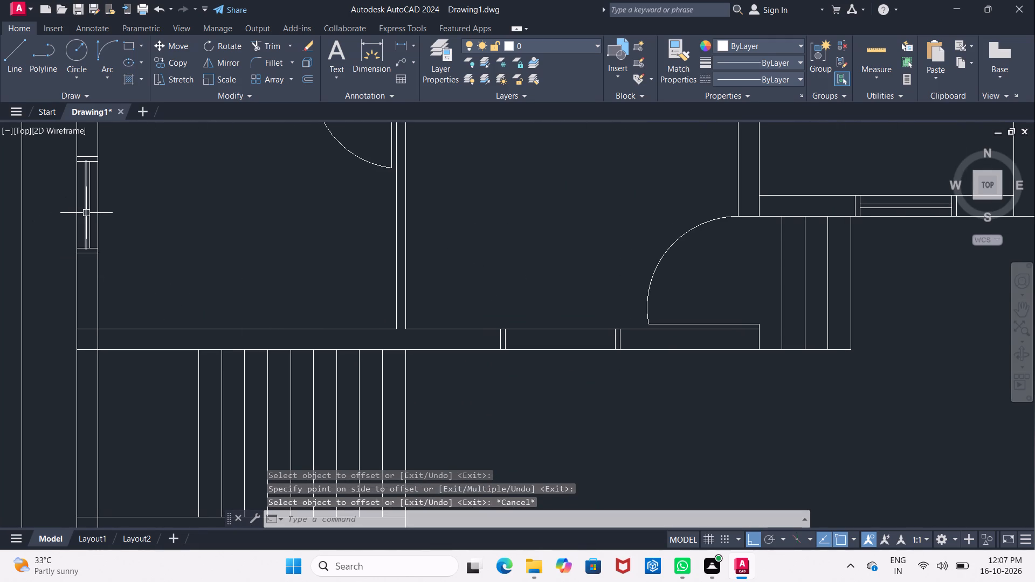
Copy the two glass lines of the lower left room's outer-wall window about 15'-6" horizontally into the central hall.
{"action": "left_click", "coordinate": [86, 213]}
{"action": "left_click", "coordinate": [89, 218]}
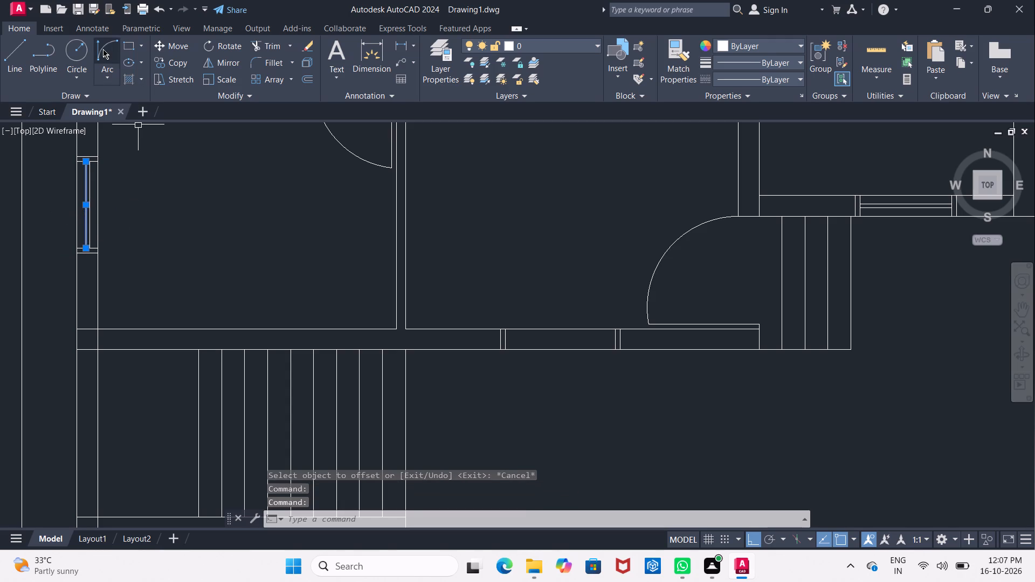
{"action": "scroll", "coordinate": [84, 221], "scroll_direction": "up", "scroll_amount": 2}
{"action": "left_click", "coordinate": [99, 229]}
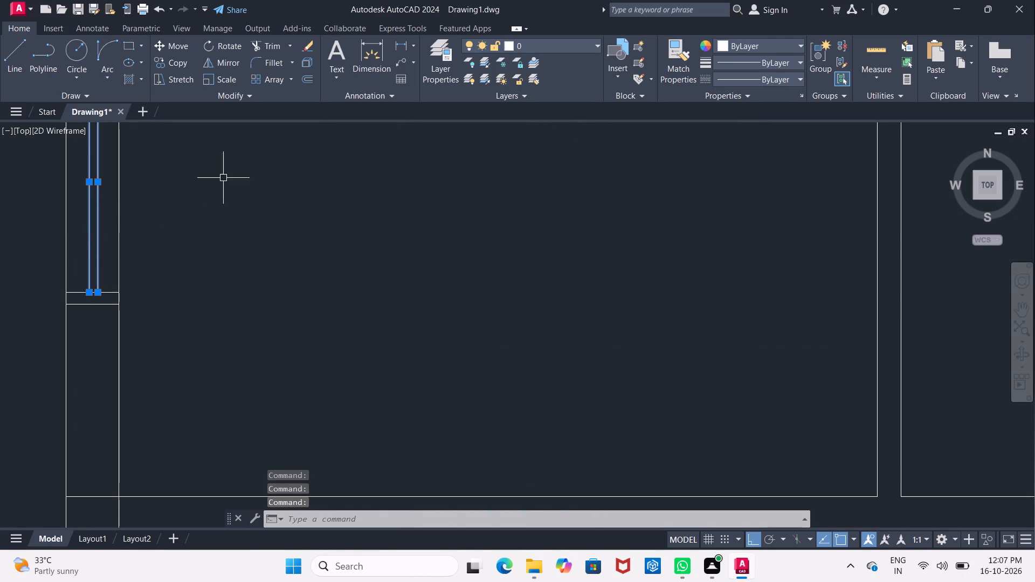
{"action": "left_click", "coordinate": [179, 65]}
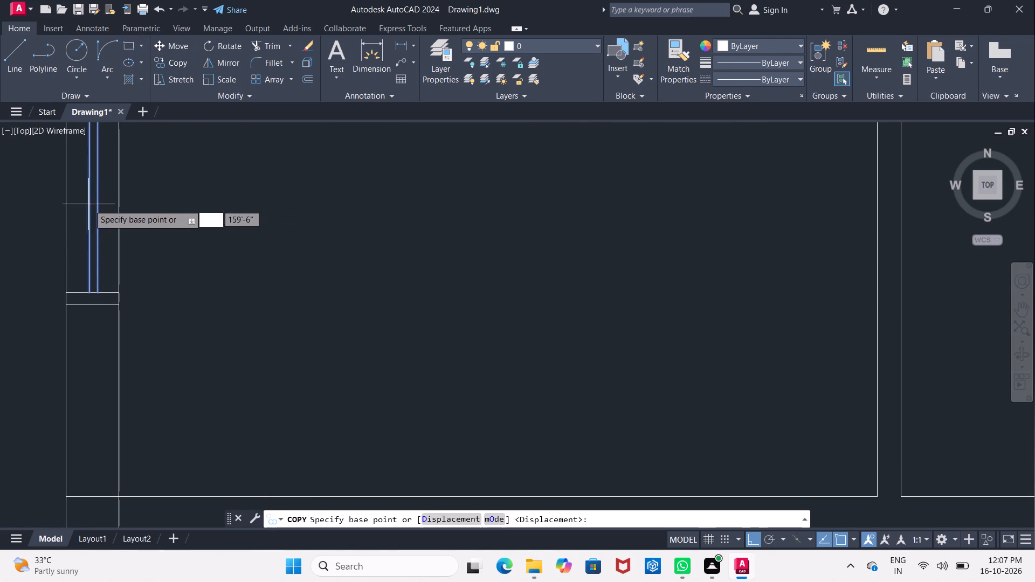
{"action": "left_click", "coordinate": [93, 184]}
{"action": "middle_click_drag", "start_coordinate": [458, 245], "coordinate": [195, 207]}
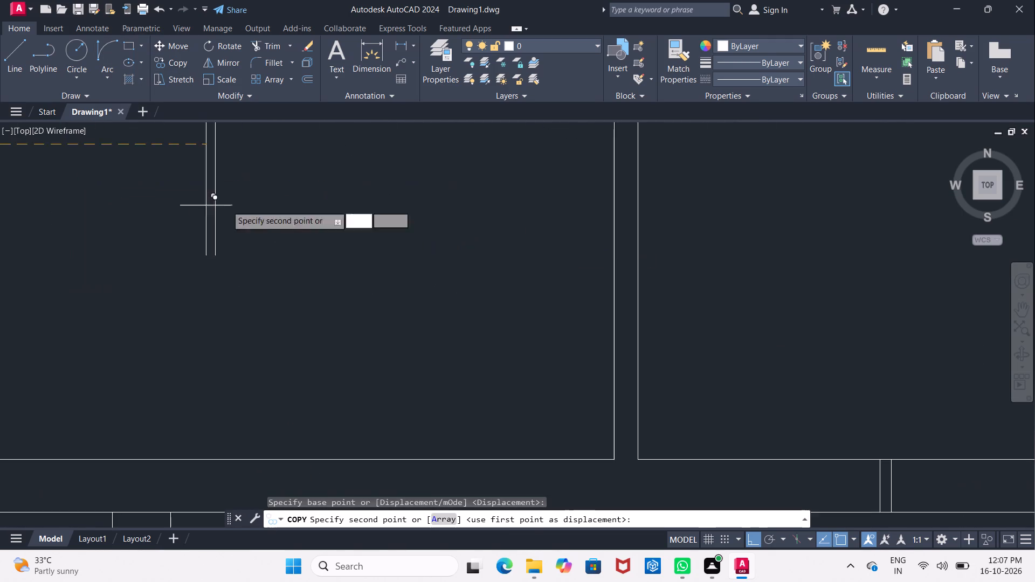
{"action": "scroll", "coordinate": [376, 226], "scroll_direction": "down", "scroll_amount": 1}
{"action": "middle_click_drag", "start_coordinate": [719, 248], "coordinate": [621, 257]}
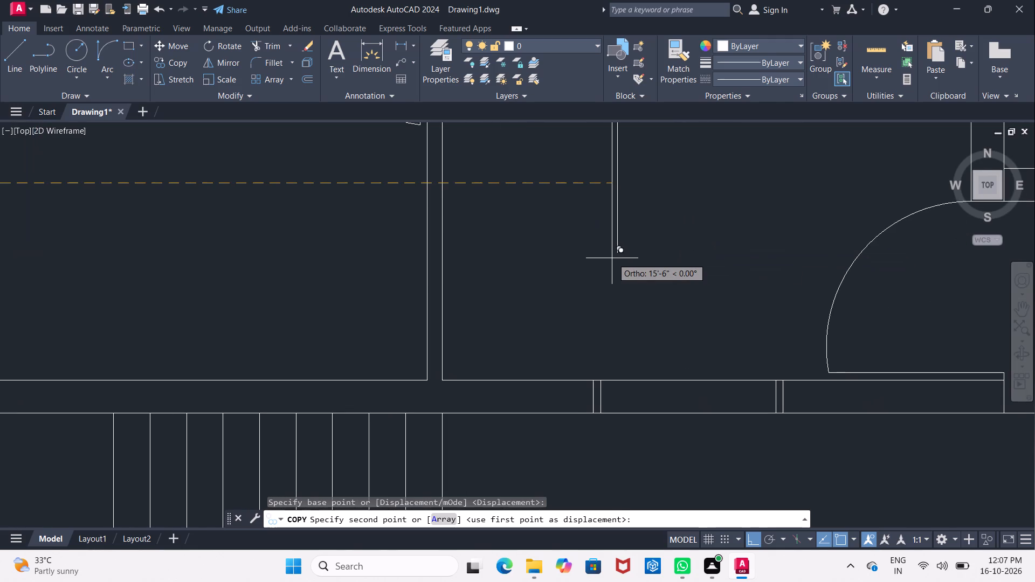
{"action": "left_click", "coordinate": [610, 258]}
{"action": "key", "text": "Escape"}
{"action": "scroll", "coordinate": [603, 250], "scroll_direction": "down", "scroll_amount": 1}
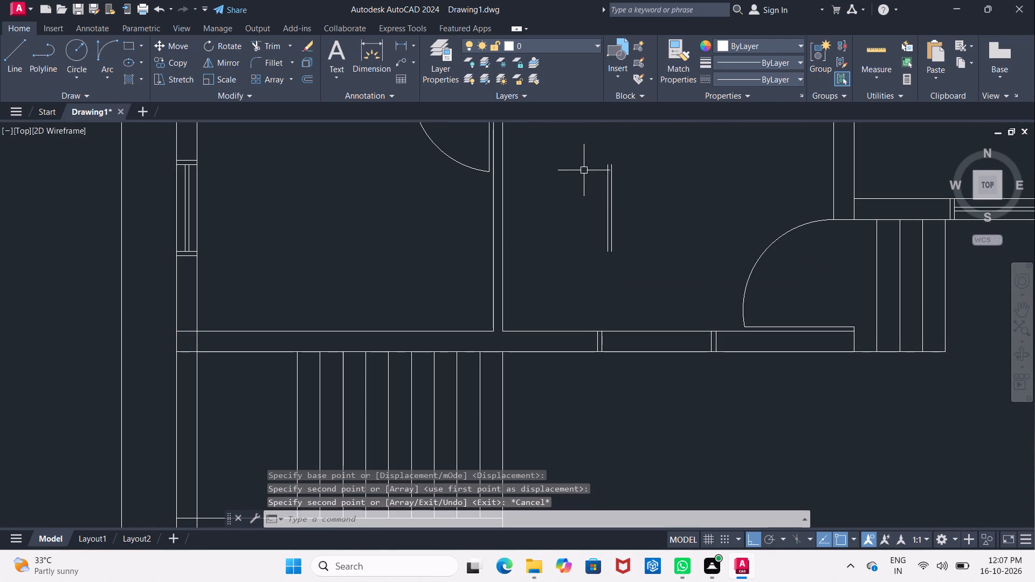
Rotate the two copied glass lines in the central hall 270° about their upper end so they lie horizontally.
{"action": "left_click", "coordinate": [585, 152]}
{"action": "left_click_drag", "start_coordinate": [626, 250], "coordinate": [626, 269]}
{"action": "left_click_drag", "start_coordinate": [577, 127], "coordinate": [608, 191]}
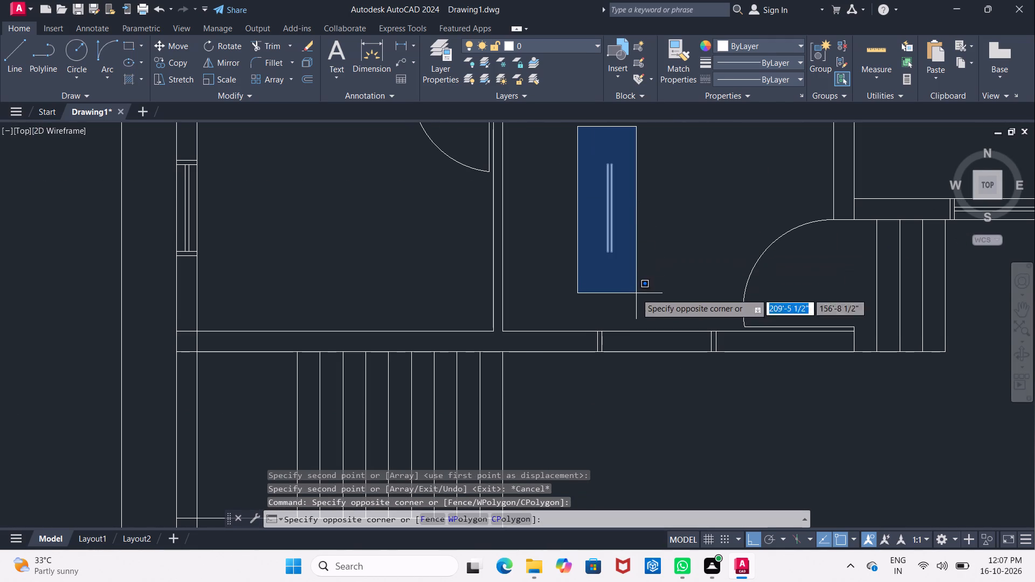
{"action": "left_click", "coordinate": [636, 293]}
{"action": "left_click", "coordinate": [237, 69]}
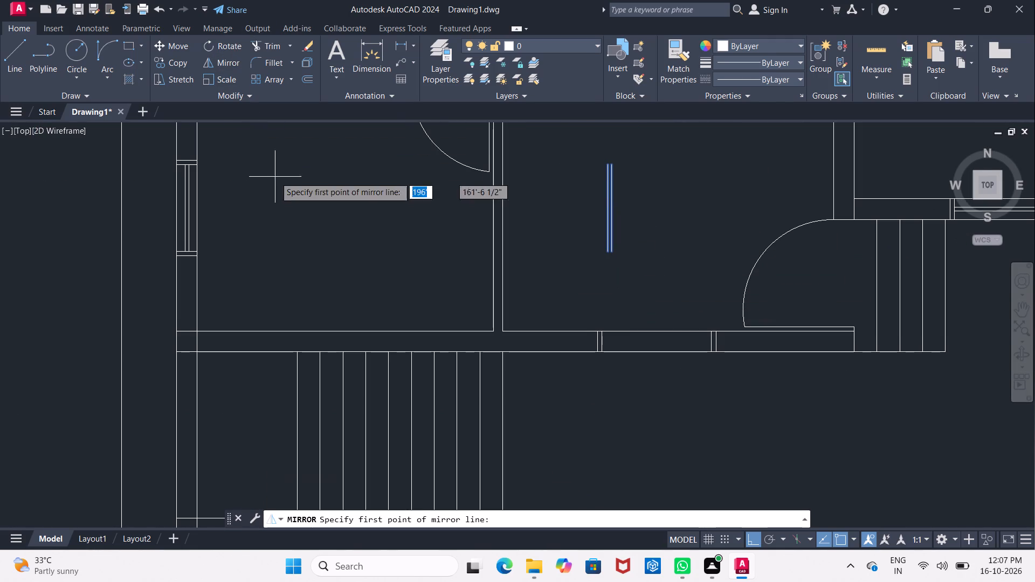
{"action": "left_click", "coordinate": [229, 52]}
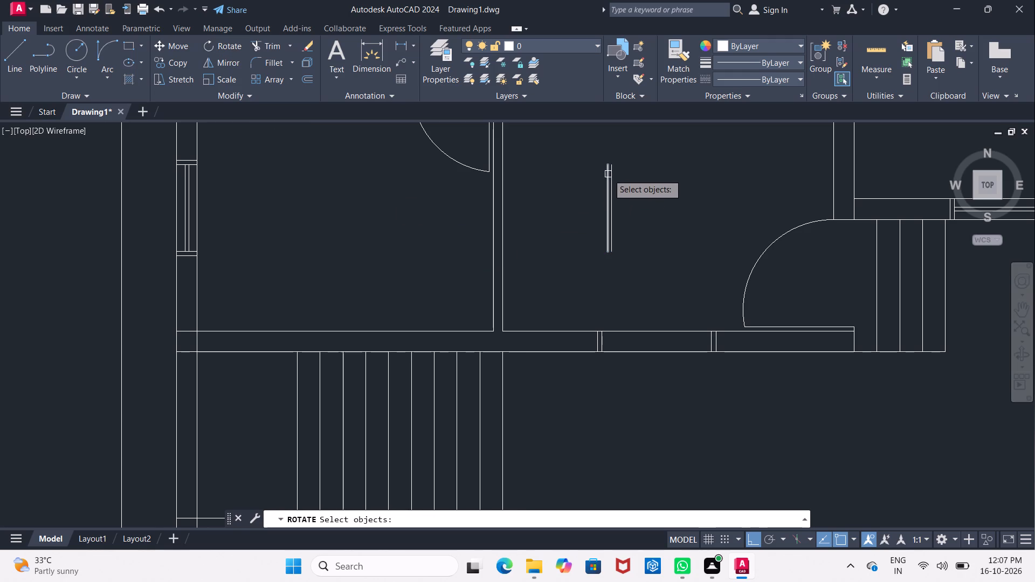
{"action": "key", "text": "Escape"}
{"action": "left_click_drag", "start_coordinate": [594, 142], "coordinate": [611, 215]}
{"action": "left_click_drag", "start_coordinate": [624, 261], "coordinate": [624, 267]}
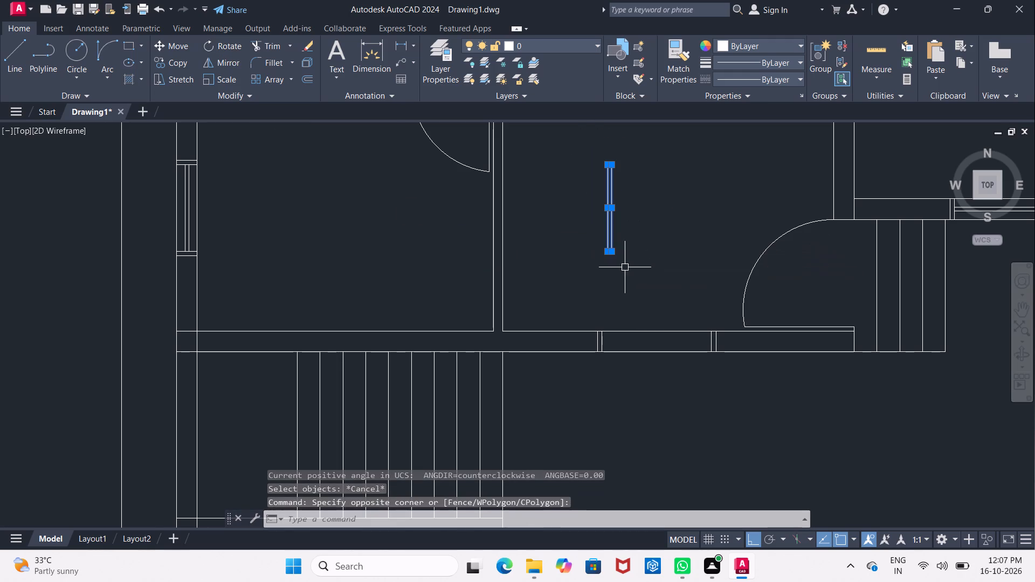
{"action": "left_click", "coordinate": [230, 48]}
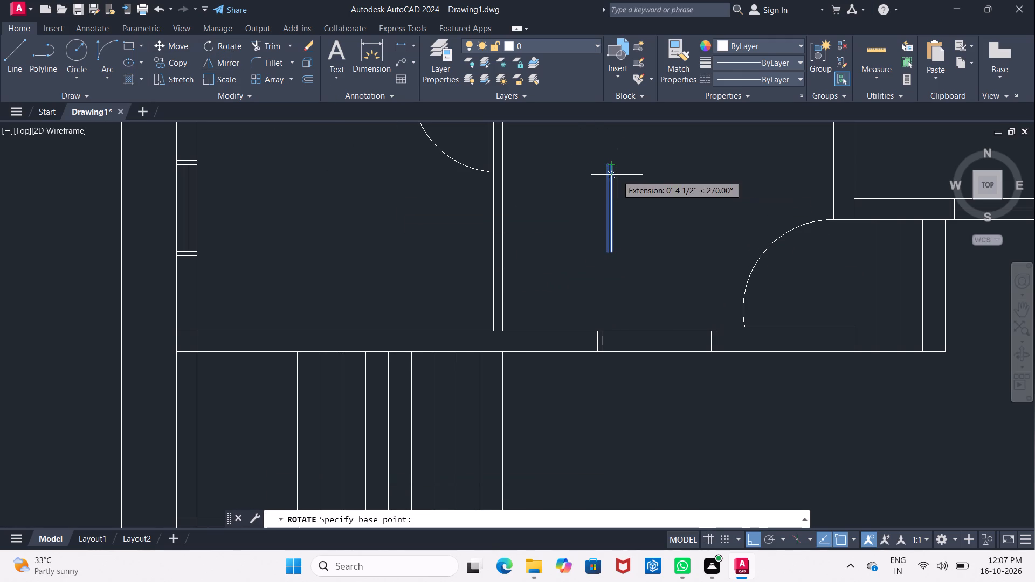
{"action": "left_click", "coordinate": [615, 168]}
{"action": "left_click", "coordinate": [625, 204]}
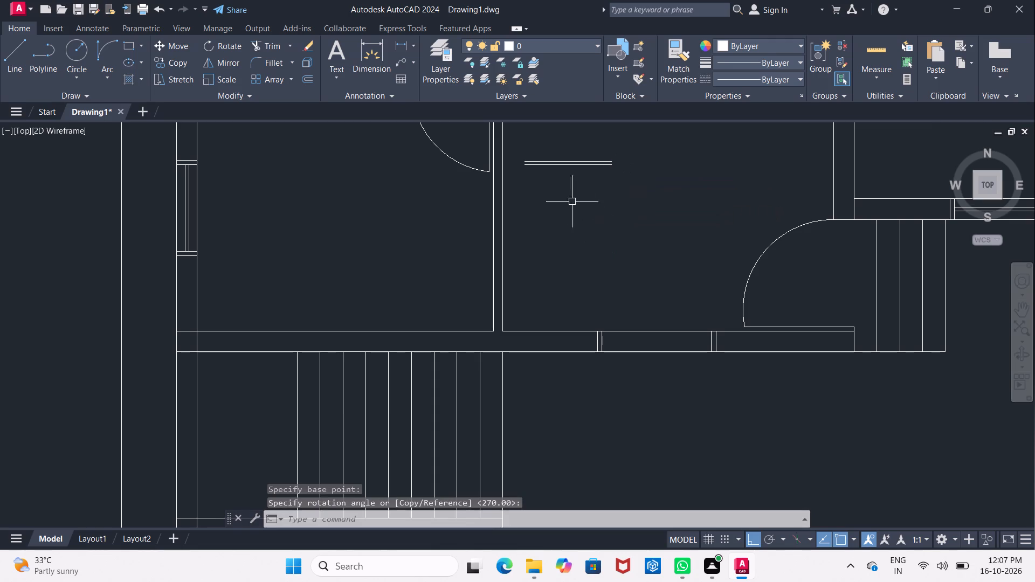
With Ortho off, move the two horizontal glass lines about 7'-1 1/2" into the window opening in the hall's bottom wall.
{"action": "left_click", "coordinate": [520, 152]}
{"action": "left_click", "coordinate": [618, 190]}
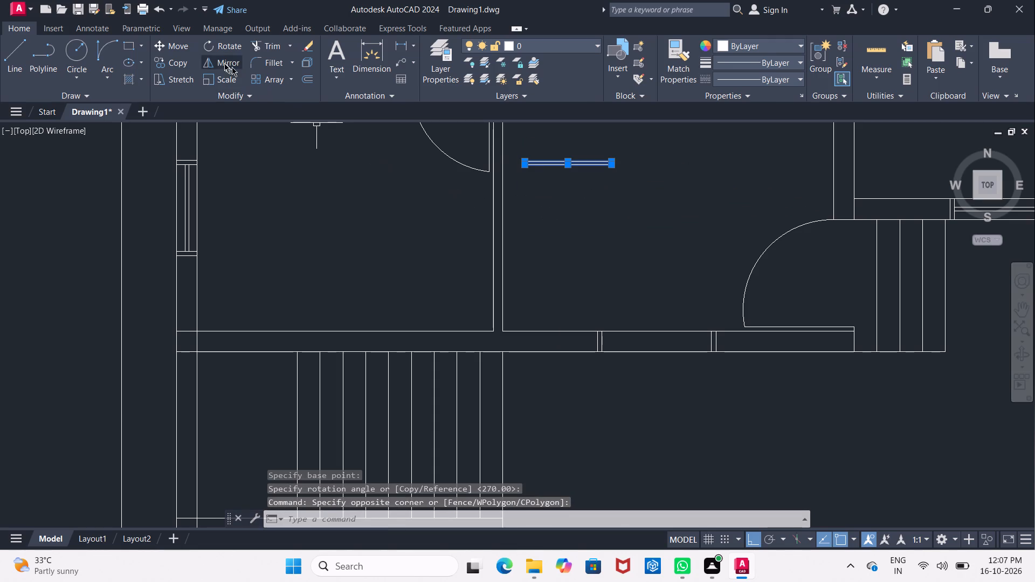
{"action": "left_click", "coordinate": [184, 48]}
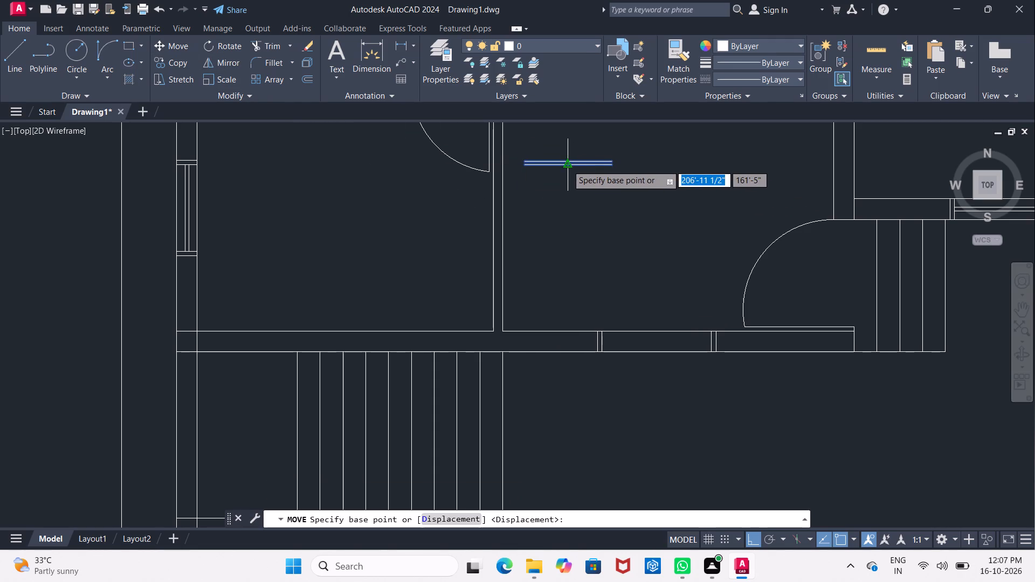
{"action": "left_click", "coordinate": [567, 165]}
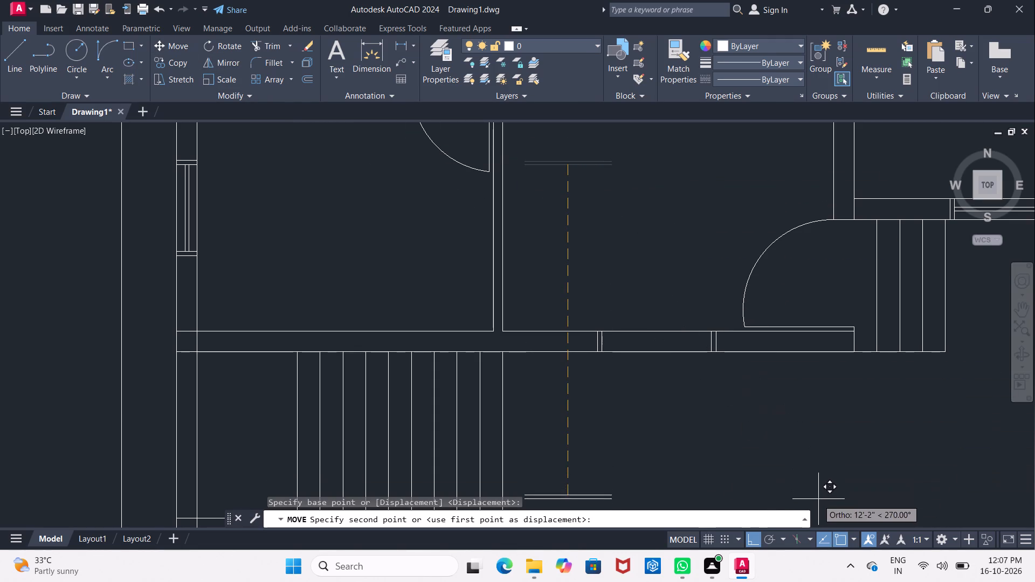
{"action": "left_click", "coordinate": [751, 536]}
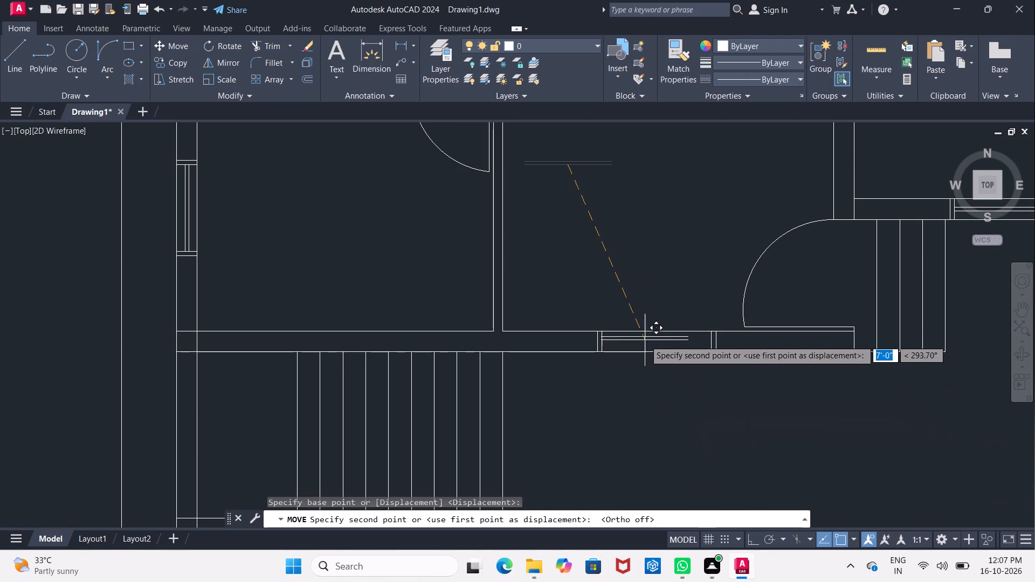
{"action": "scroll", "coordinate": [646, 345], "scroll_direction": "up", "scroll_amount": 4}
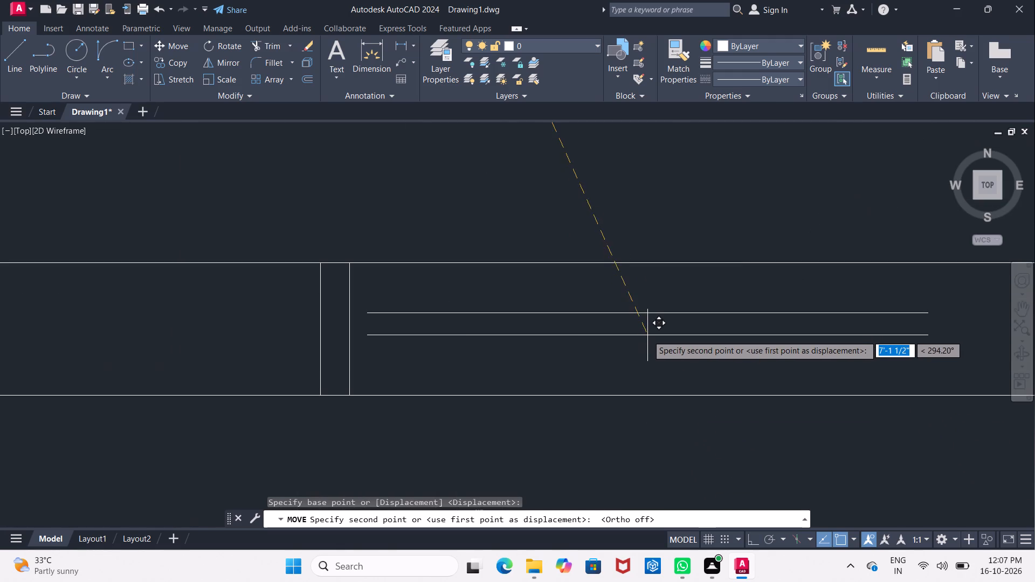
{"action": "left_click", "coordinate": [650, 332]}
{"action": "key", "text": "Escape"}
{"action": "left_click", "coordinate": [646, 314]}
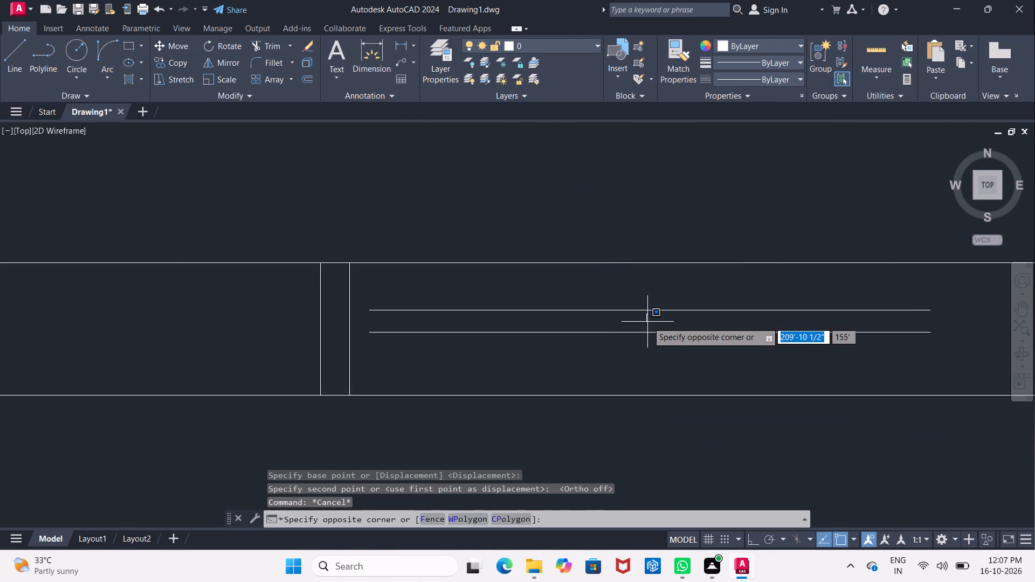
{"action": "key", "text": "Escape"}
{"action": "scroll", "coordinate": [666, 324], "scroll_direction": "down", "scroll_amount": 2}
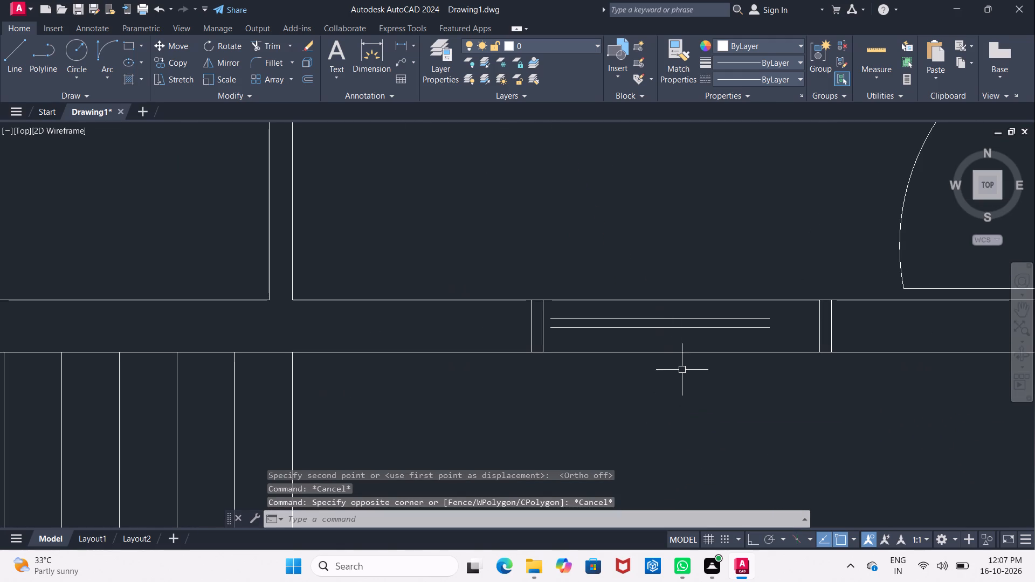
With Ortho on, move both glass lines to the inner edge line nearest the partition wall, centred on its midpoint.
{"action": "left_click", "coordinate": [668, 316]}
{"action": "left_click", "coordinate": [679, 329]}
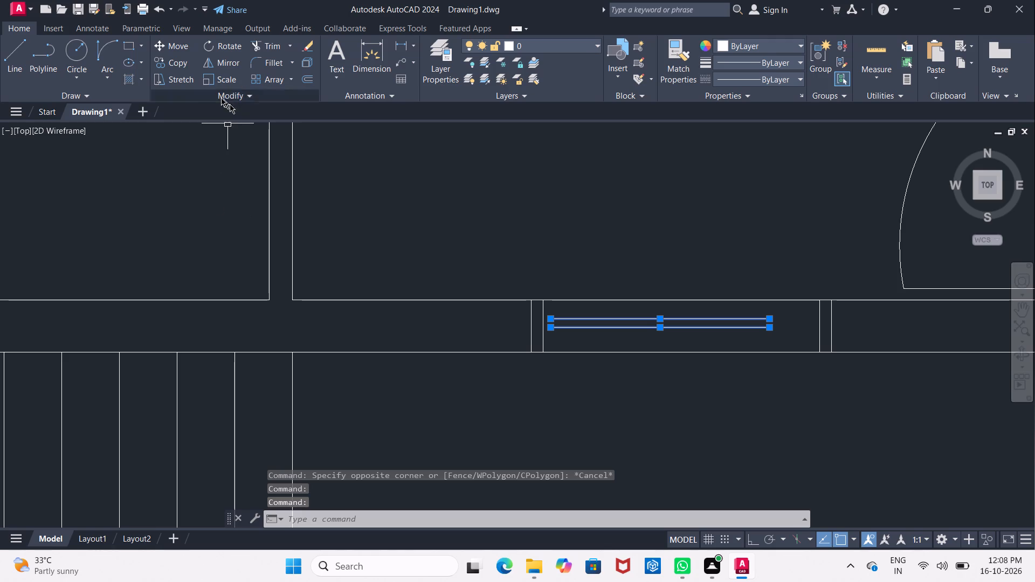
{"action": "left_click", "coordinate": [176, 50]}
{"action": "left_click", "coordinate": [187, 50]}
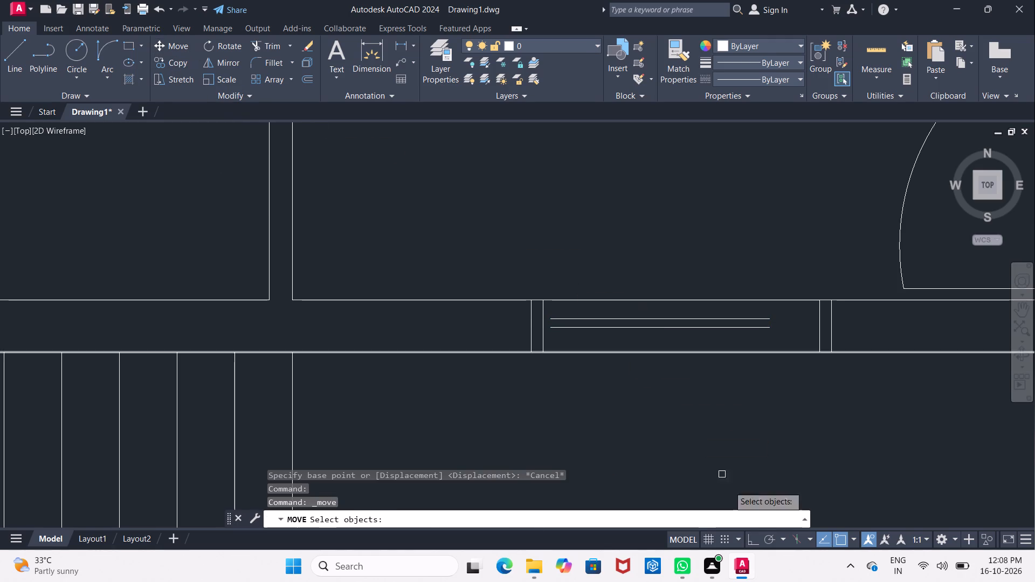
{"action": "left_click", "coordinate": [757, 540]}
{"action": "scroll", "coordinate": [608, 386], "scroll_direction": "up", "scroll_amount": 2}
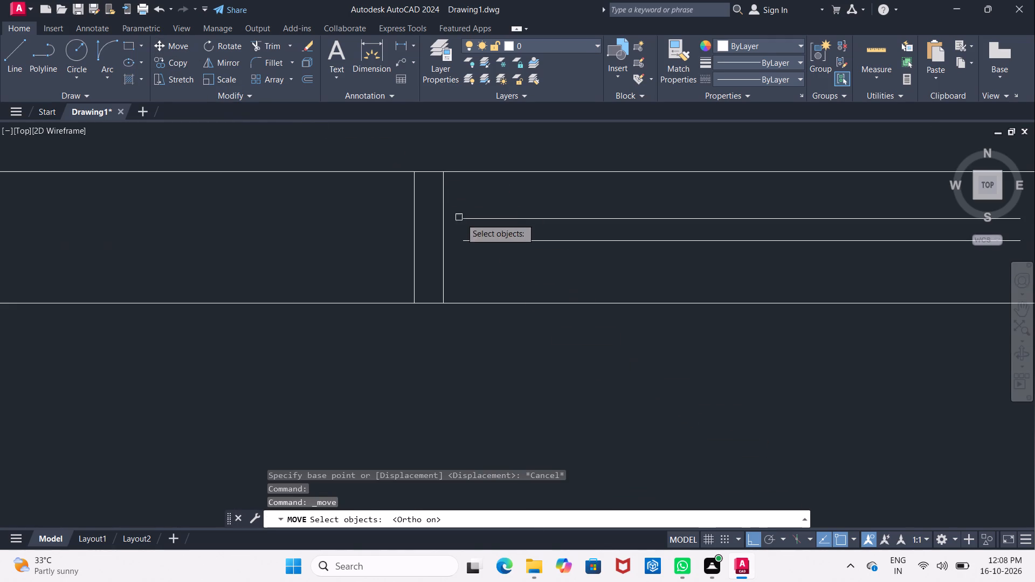
{"action": "key", "text": "Escape"}
{"action": "left_click", "coordinate": [461, 211]}
{"action": "middle_click_drag", "start_coordinate": [871, 287], "coordinate": [752, 332]}
{"action": "left_click", "coordinate": [906, 299]}
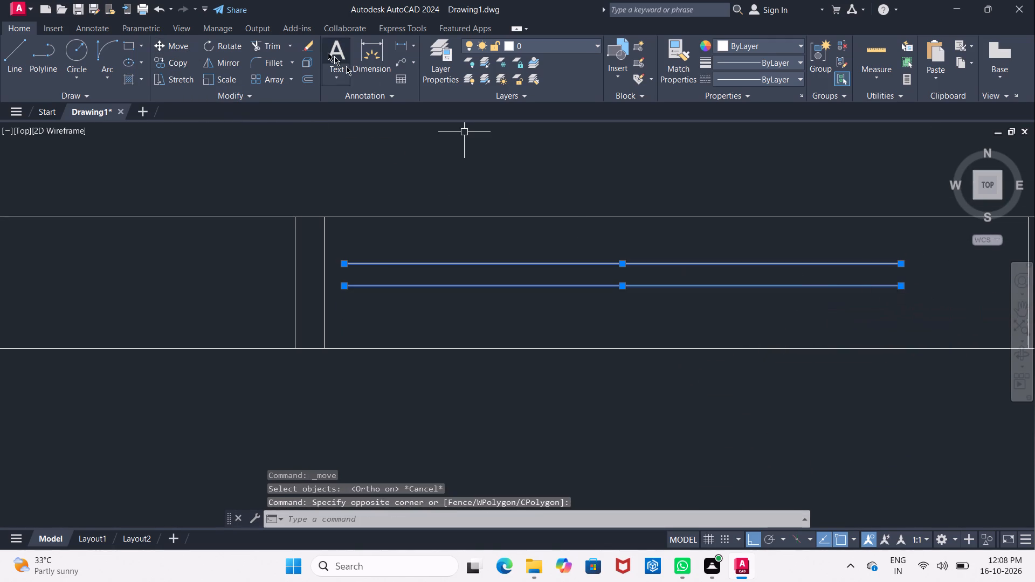
{"action": "left_click", "coordinate": [182, 52]}
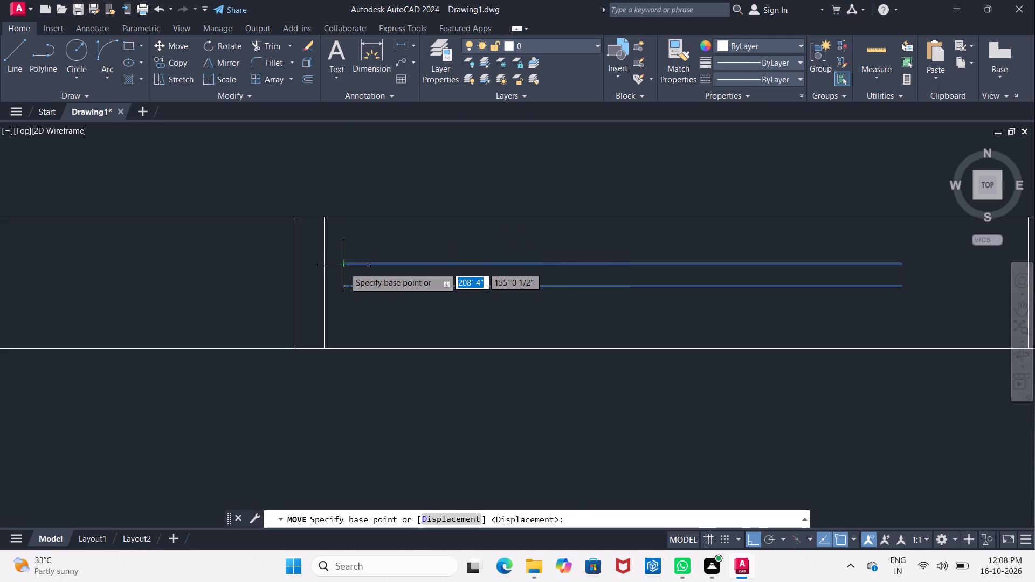
{"action": "scroll", "coordinate": [346, 275], "scroll_direction": "up", "scroll_amount": 2}
{"action": "left_click", "coordinate": [344, 275]}
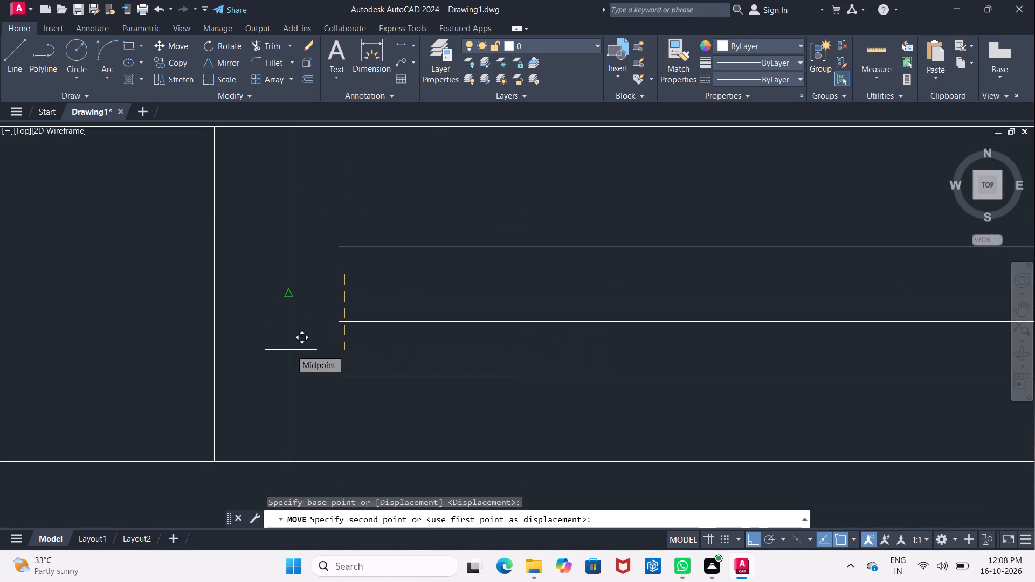
{"action": "left_click", "coordinate": [289, 297]}
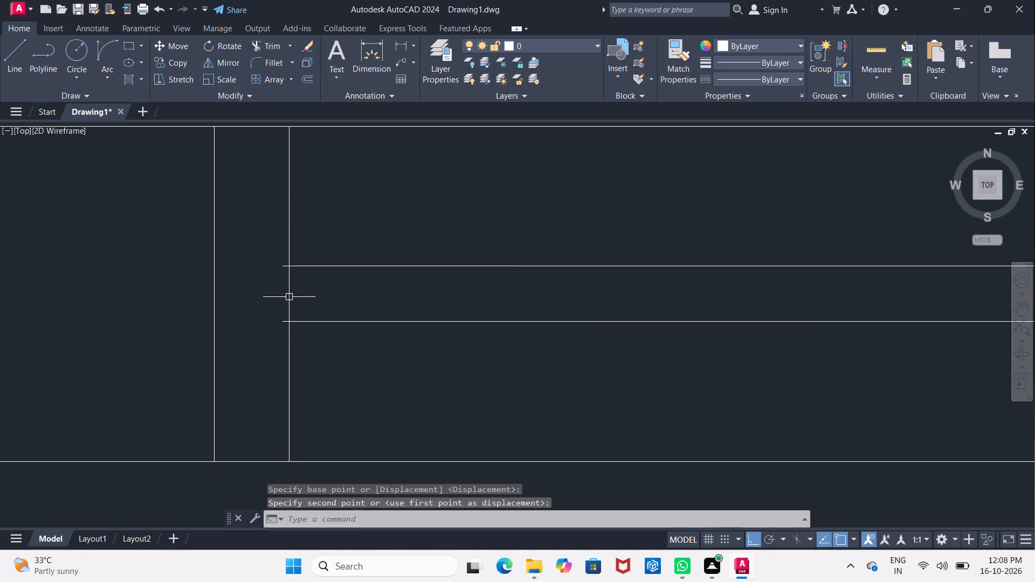
{"action": "scroll", "coordinate": [330, 321], "scroll_direction": "down", "scroll_amount": 3}
{"action": "middle_click_drag", "start_coordinate": [360, 336], "coordinate": [335, 327]}
{"action": "key", "text": "Escape"}
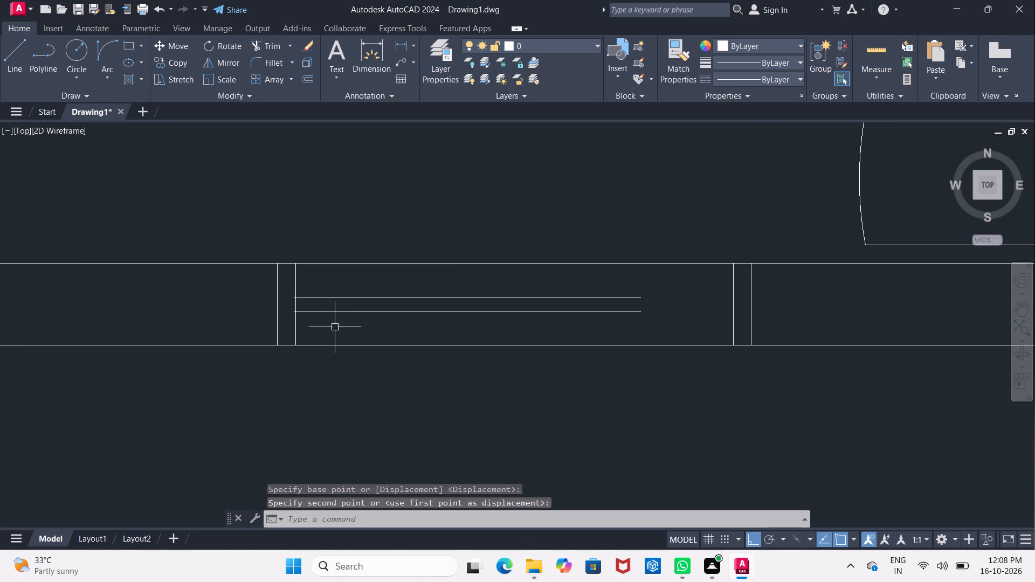
Extend both glass lines to the opening's far inner edge line in the hall's bottom wall.
{"action": "key", "text": "e"}
{"action": "key", "text": "x"}
{"action": "left_click", "coordinate": [399, 359]}
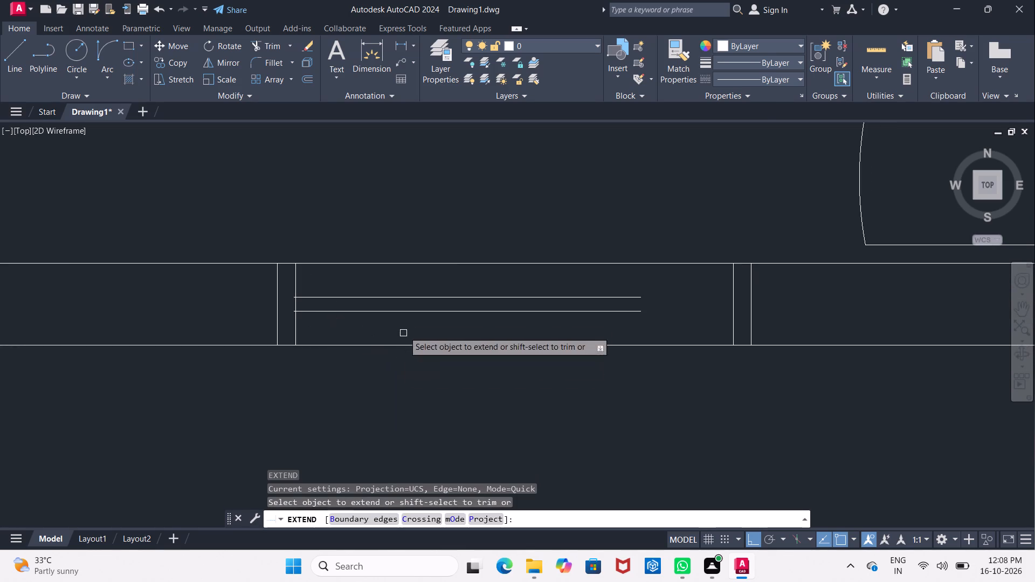
{"action": "left_click", "coordinate": [406, 296]}
{"action": "left_click", "coordinate": [418, 297]}
{"action": "left_click", "coordinate": [431, 301]}
{"action": "left_click", "coordinate": [446, 298]}
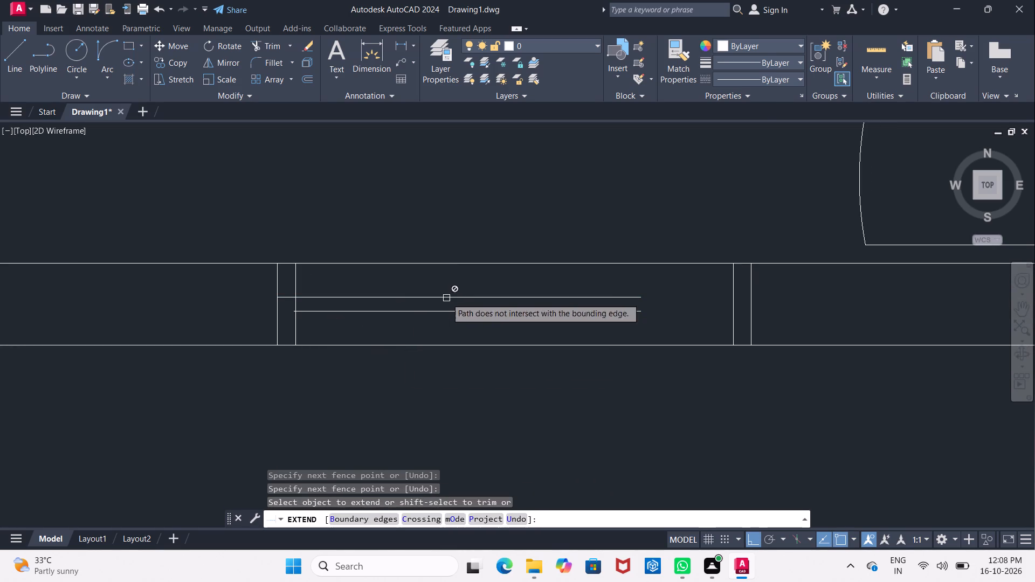
{"action": "left_click", "coordinate": [547, 300]}
{"action": "left_click", "coordinate": [569, 314]}
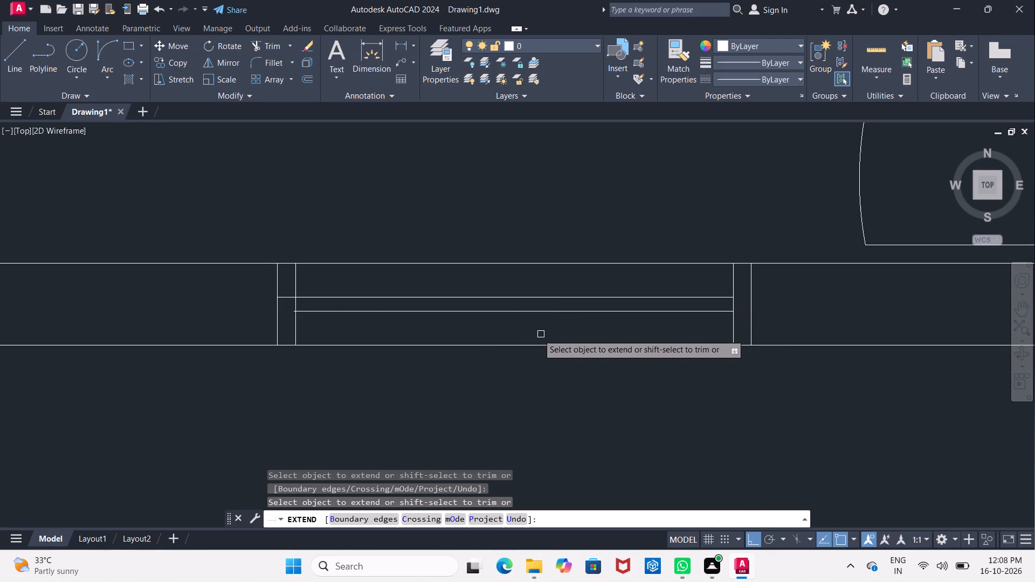
{"action": "key", "text": "Escape"}
Trim the glass lines' overshoots past the inner edge line nearest the partition wall.
{"action": "key", "text": "t"}
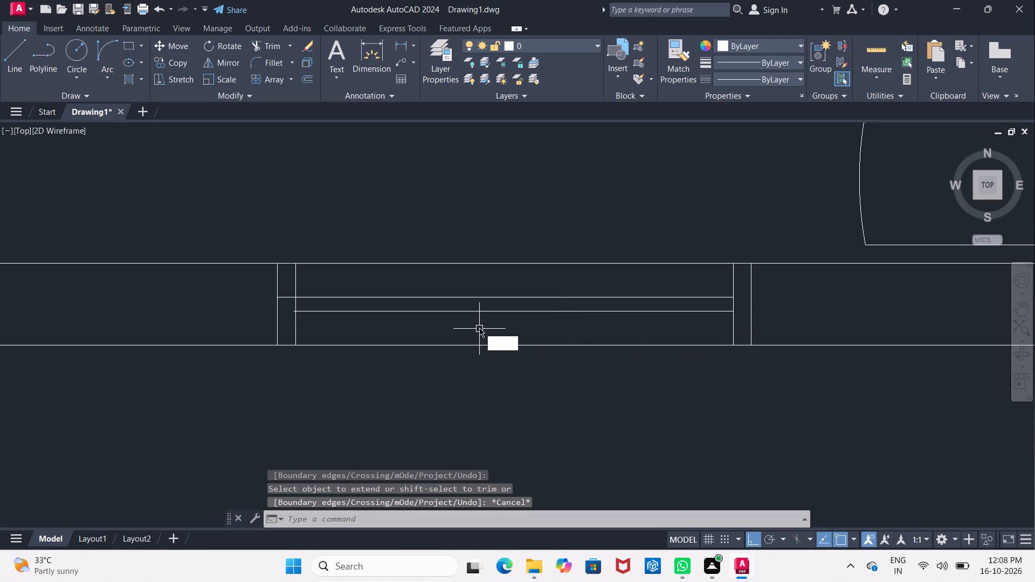
{"action": "key", "text": "r"}
{"action": "left_click", "coordinate": [520, 352]}
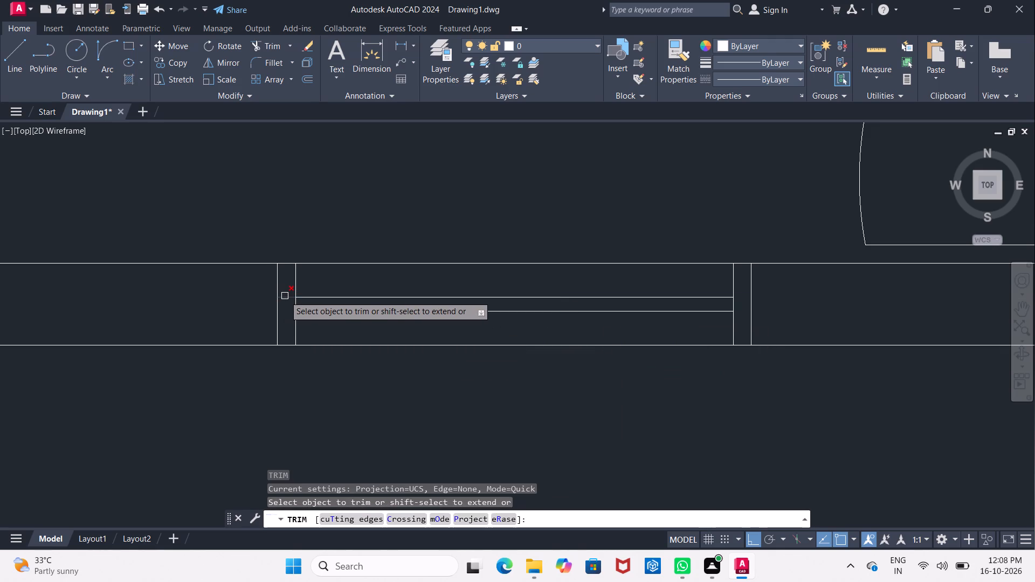
{"action": "left_click", "coordinate": [285, 296]}
{"action": "scroll", "coordinate": [294, 311], "scroll_direction": "up", "scroll_amount": 3}
{"action": "left_click", "coordinate": [293, 311]}
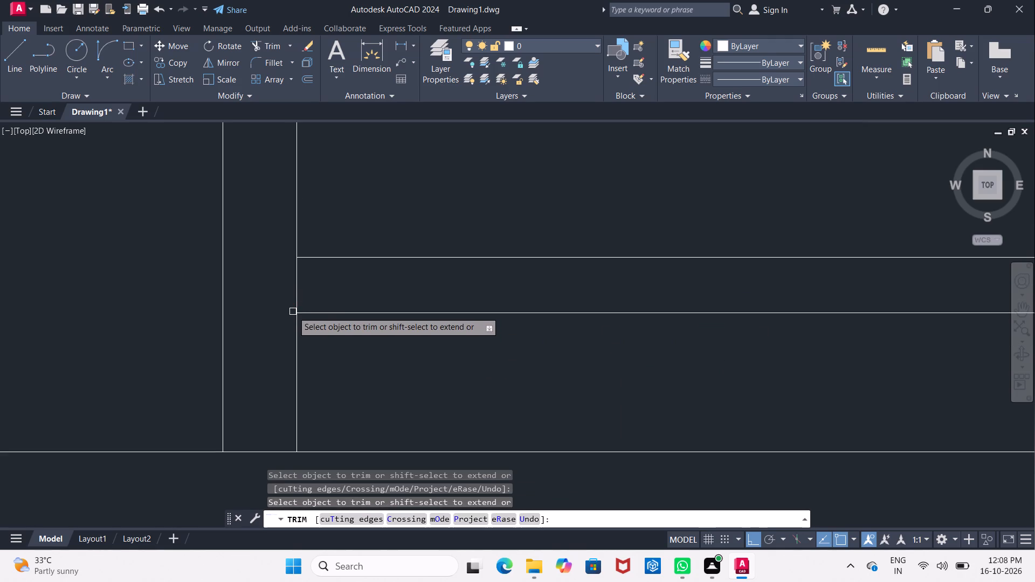
{"action": "scroll", "coordinate": [293, 311], "scroll_direction": "down", "scroll_amount": 3}
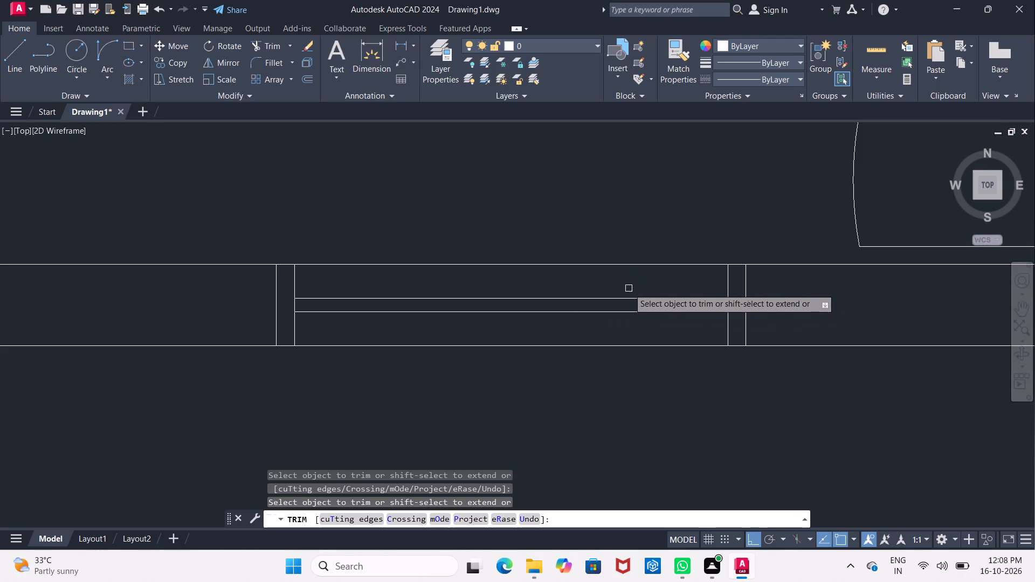
{"action": "scroll", "coordinate": [630, 289], "scroll_direction": "down", "scroll_amount": 4}
{"action": "middle_click_drag", "start_coordinate": [663, 356], "coordinate": [559, 334]}
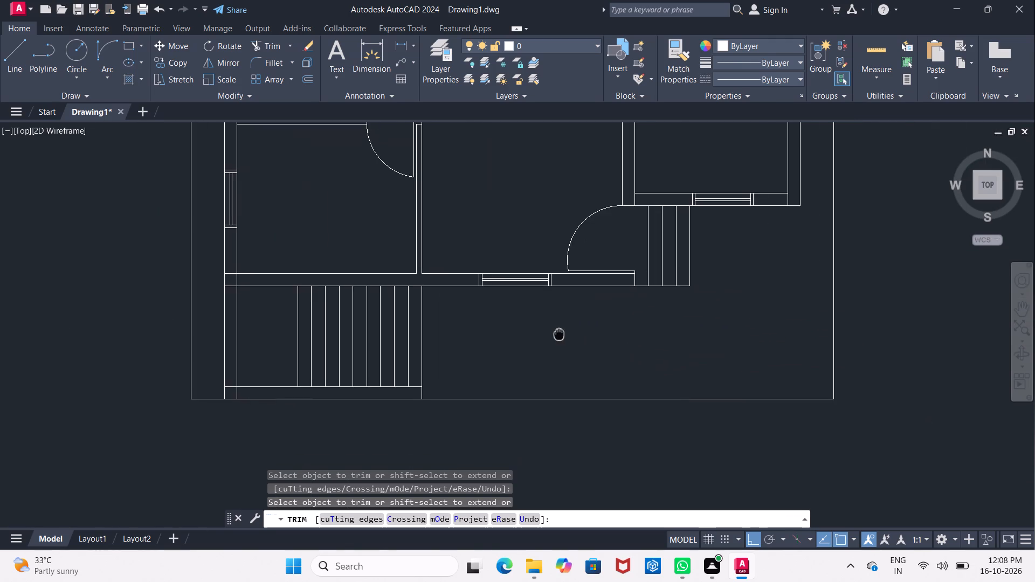
{"action": "middle_click_drag", "start_coordinate": [559, 334], "coordinate": [577, 325]}
{"action": "scroll", "coordinate": [577, 324], "scroll_direction": "down", "scroll_amount": 1}
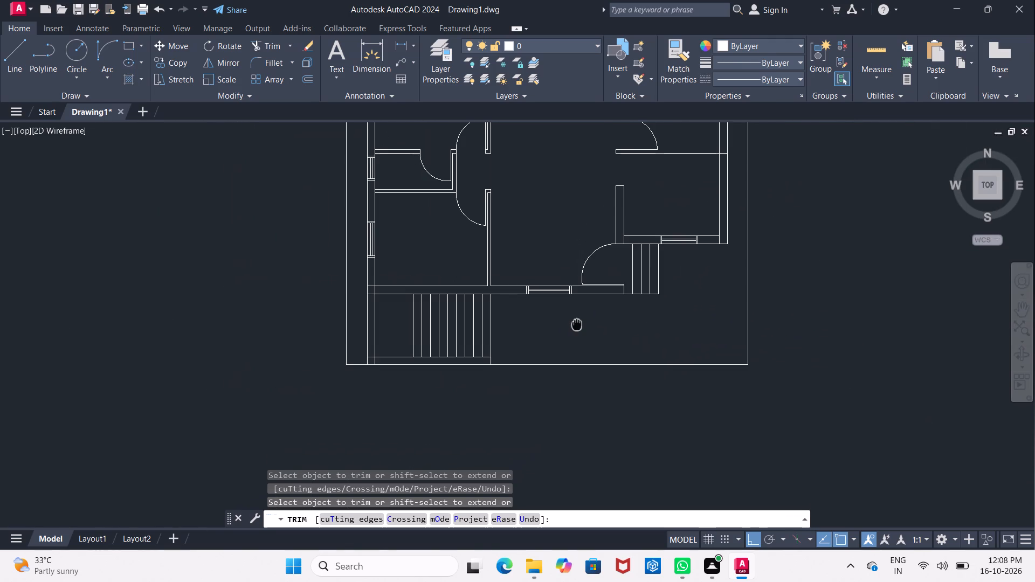
{"action": "middle_click_drag", "start_coordinate": [577, 325], "coordinate": [462, 358]}
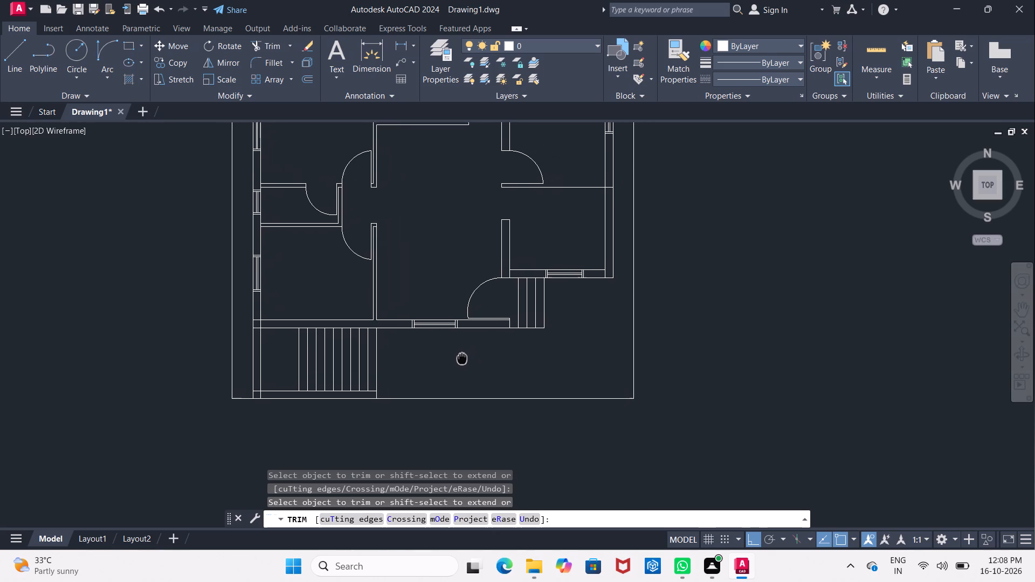
{"action": "middle_click_drag", "start_coordinate": [462, 358], "coordinate": [456, 364]}
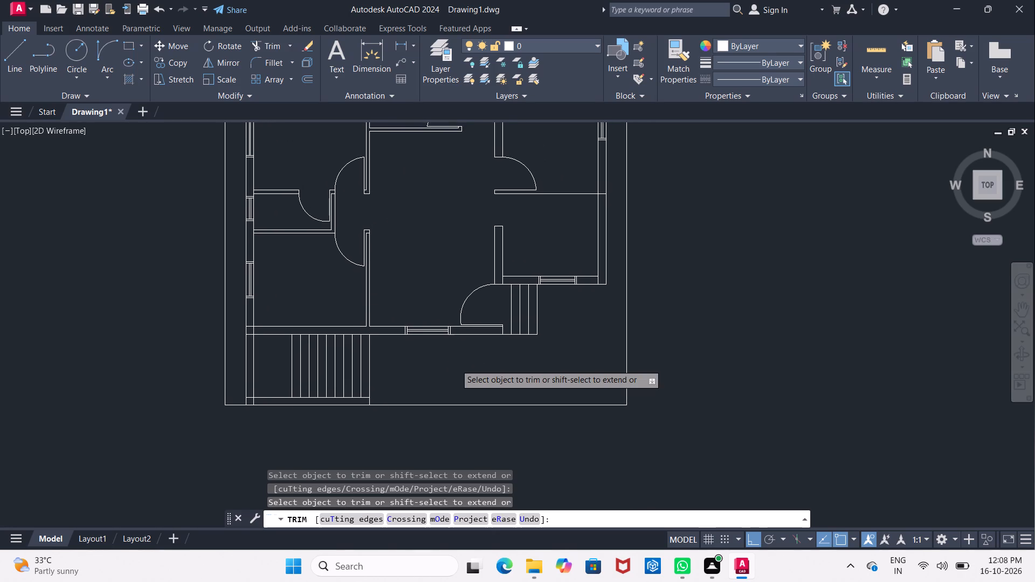
{"action": "key", "text": "Escape"}
Offset the inner line of the lower-right room's bottom wall 1'5" upward into the room.
{"action": "scroll", "coordinate": [549, 281], "scroll_direction": "up", "scroll_amount": 4}
{"action": "middle_click_drag", "start_coordinate": [564, 266], "coordinate": [540, 261]}
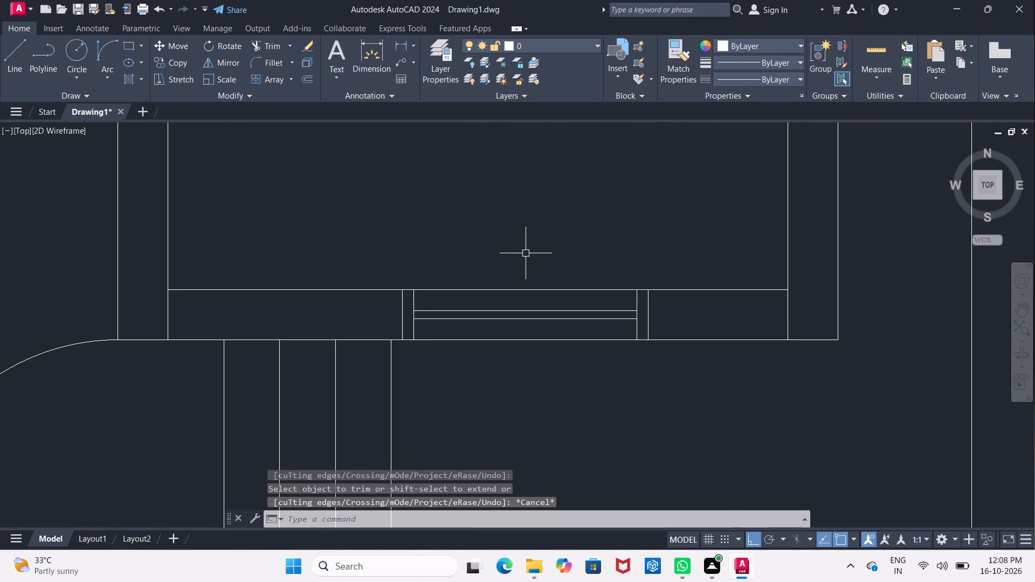
{"action": "key", "text": "o"}
{"action": "key", "text": "Return"}
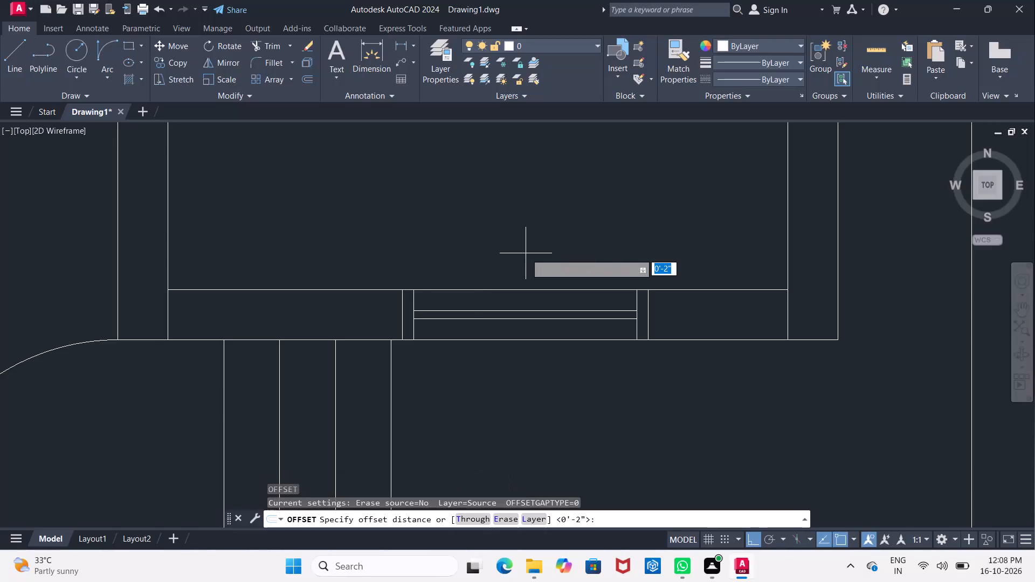
{"action": "key", "text": "3"}
{"action": "key", "text": "apostrophe"}
{"action": "key", "text": "Return"}
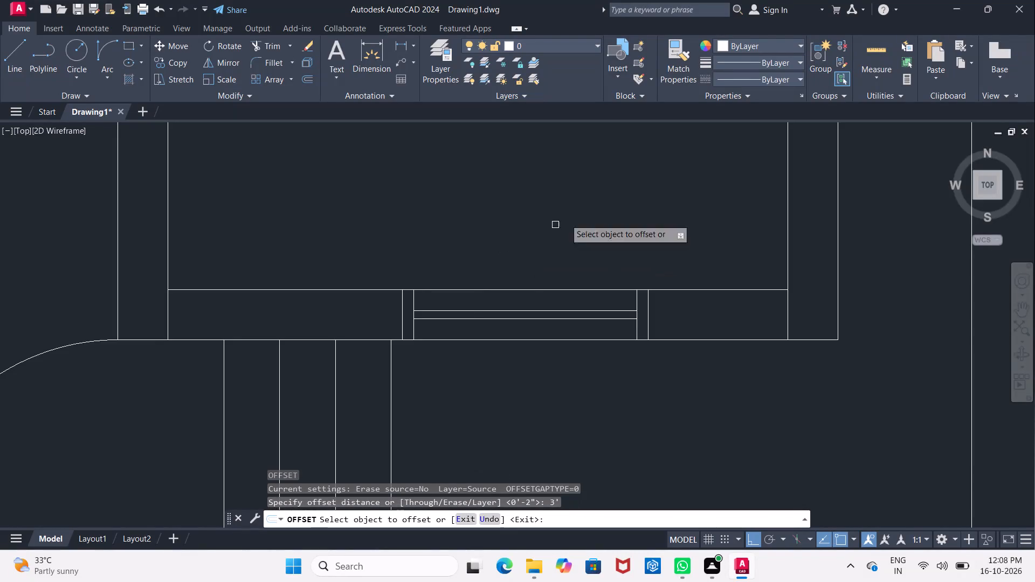
{"action": "left_click", "coordinate": [729, 289]}
{"action": "scroll", "coordinate": [707, 188], "scroll_direction": "down", "scroll_amount": 3}
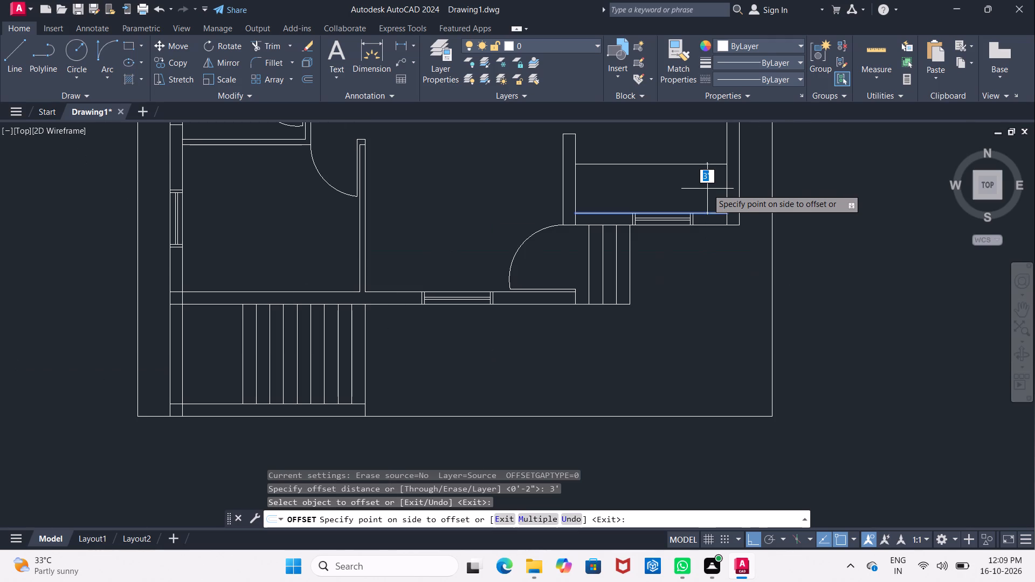
{"action": "key", "text": "1"}
{"action": "type", "text": "'5"}
{"action": "key", "text": "shift+quotedbl"}
{"action": "key", "text": "Return"}
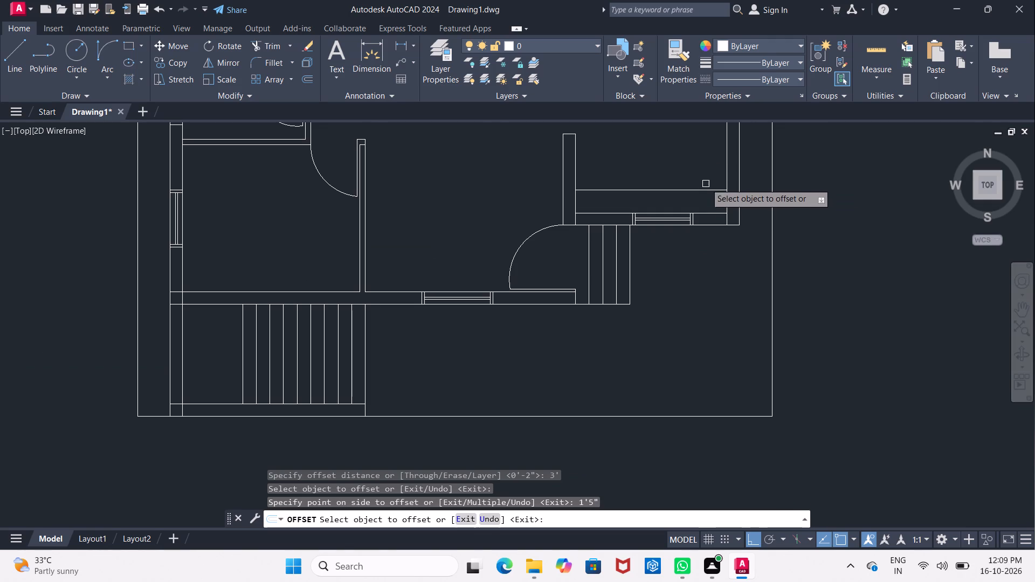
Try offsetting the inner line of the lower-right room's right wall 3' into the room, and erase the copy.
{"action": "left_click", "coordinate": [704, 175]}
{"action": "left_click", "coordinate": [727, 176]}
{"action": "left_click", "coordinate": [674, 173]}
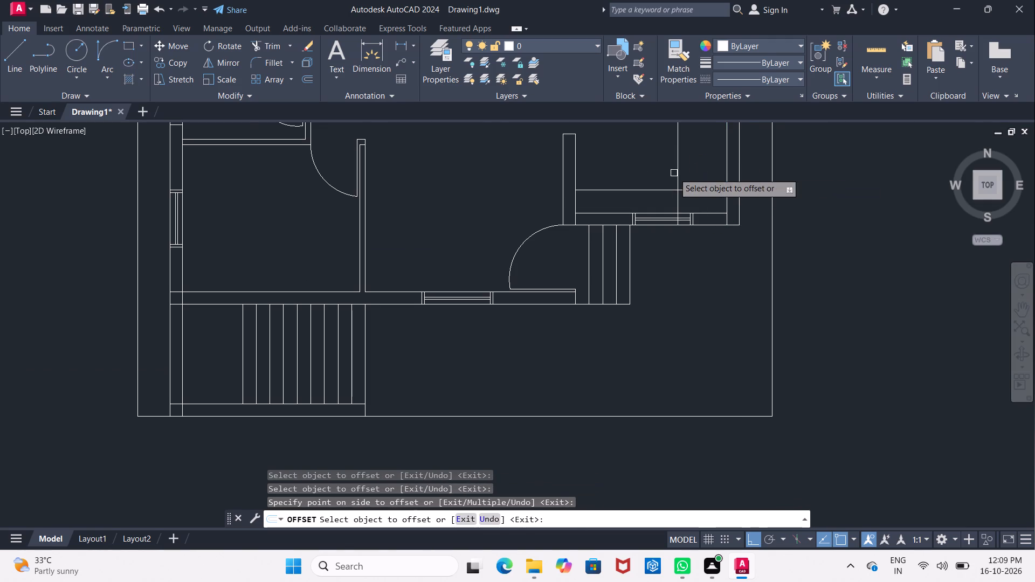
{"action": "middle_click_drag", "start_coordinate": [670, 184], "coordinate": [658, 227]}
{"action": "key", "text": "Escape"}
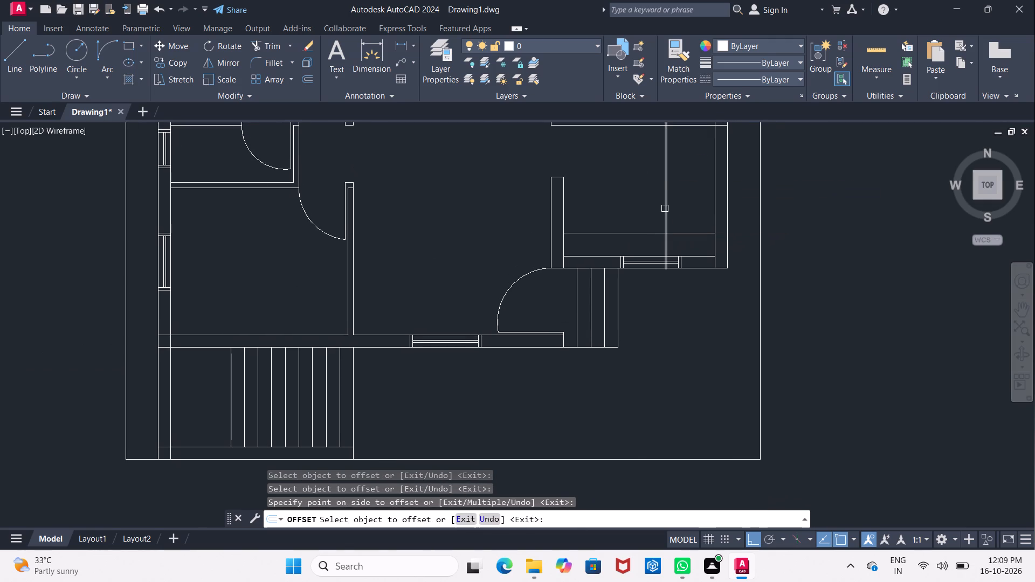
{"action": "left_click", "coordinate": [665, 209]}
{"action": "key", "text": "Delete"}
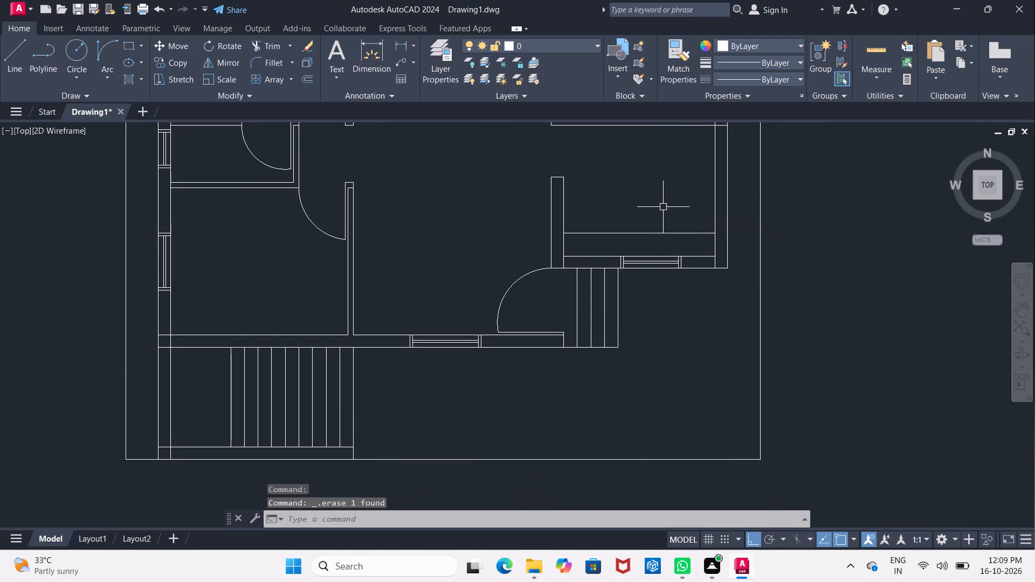
Offset the inner line of the lower-right room's right wall 1'5" into the room.
{"action": "key", "text": "o"}
{"action": "key", "text": "Return"}
{"action": "key", "text": "1"}
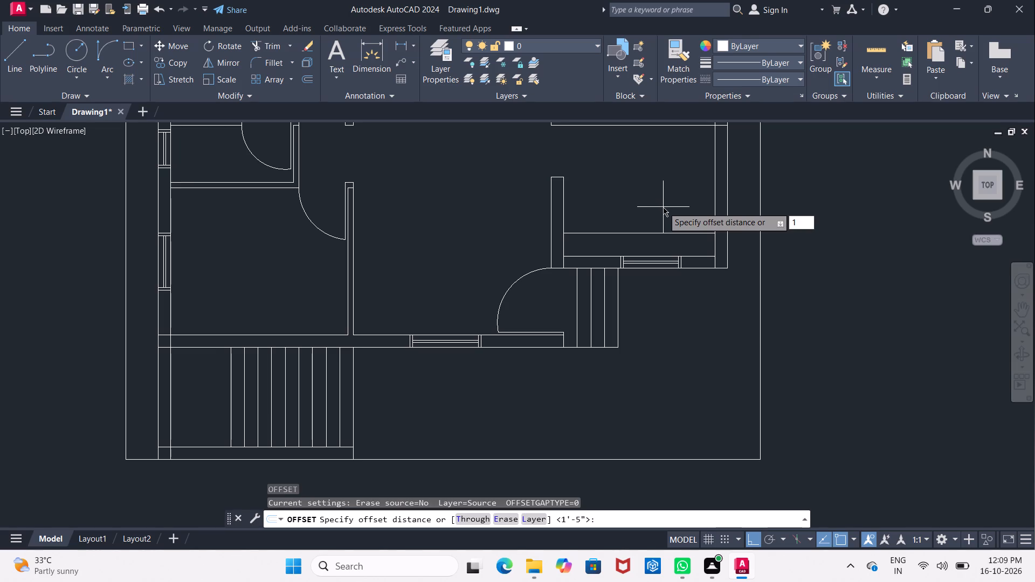
{"action": "type", "text": "'5"}
{"action": "key", "text": "shift+quotedbl"}
{"action": "key", "text": "Return"}
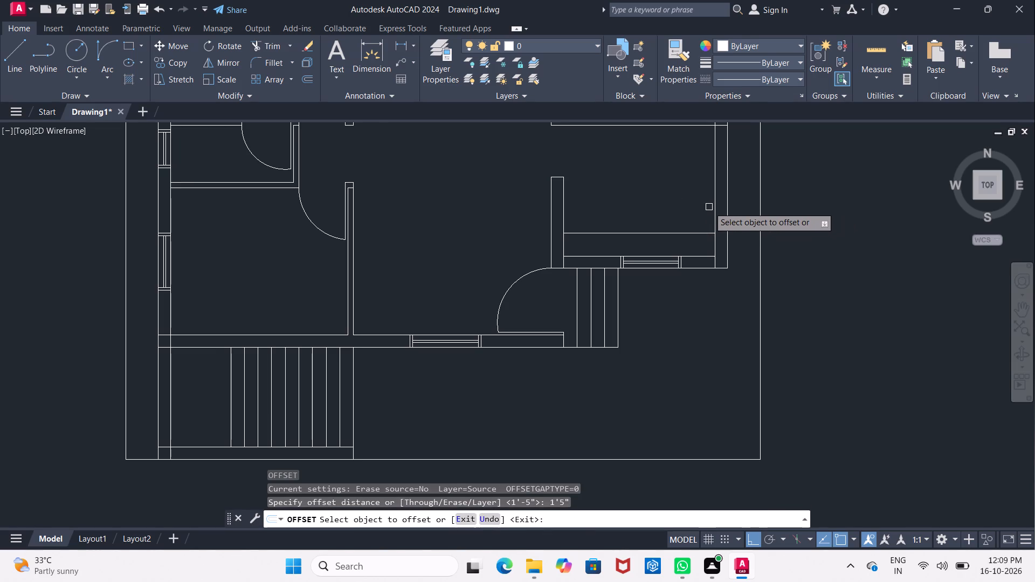
{"action": "left_click", "coordinate": [713, 198]}
{"action": "left_click", "coordinate": [658, 193]}
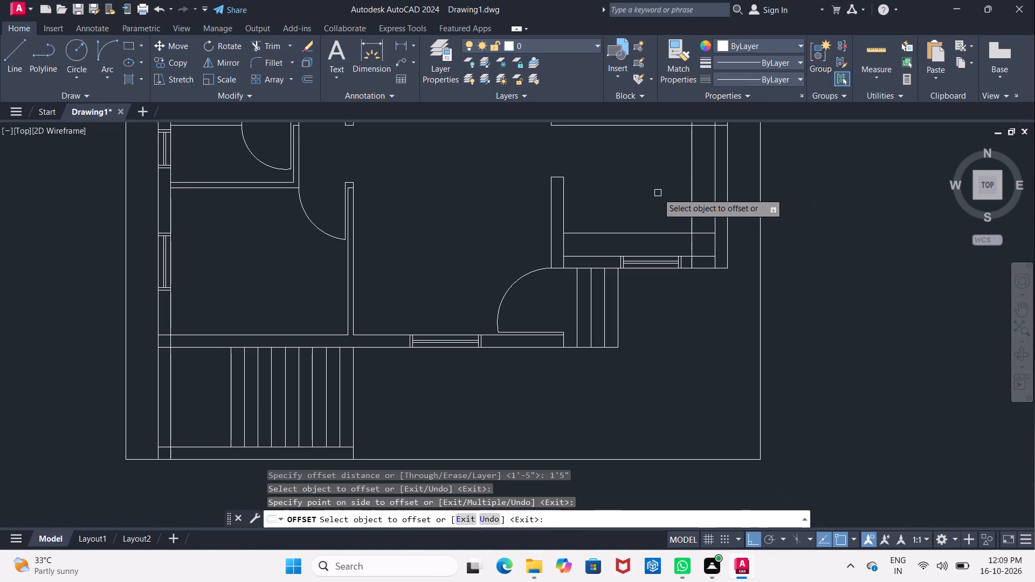
{"action": "key", "text": "Escape"}
{"action": "key", "text": "t"}
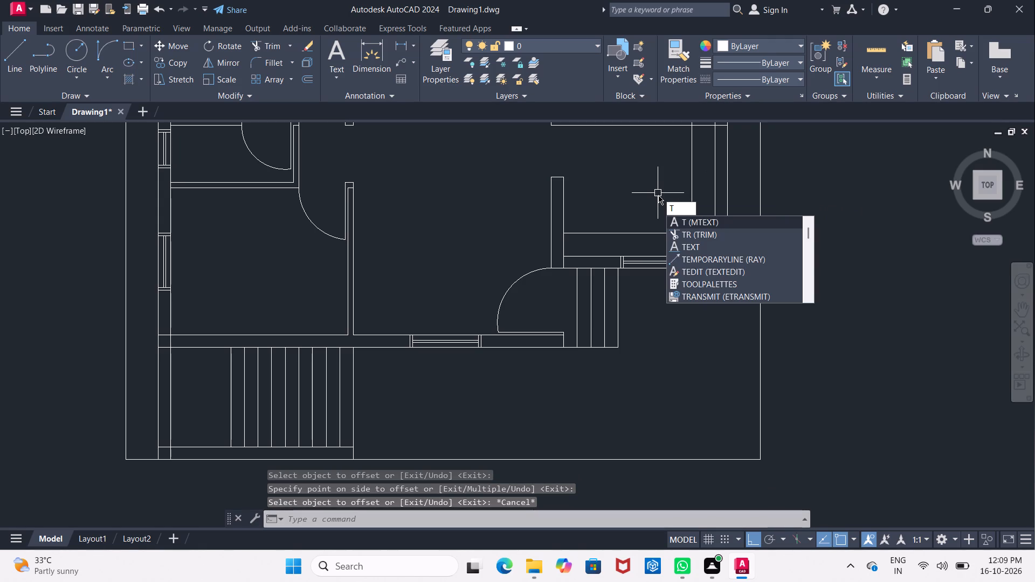
{"action": "key", "text": "Escape"}
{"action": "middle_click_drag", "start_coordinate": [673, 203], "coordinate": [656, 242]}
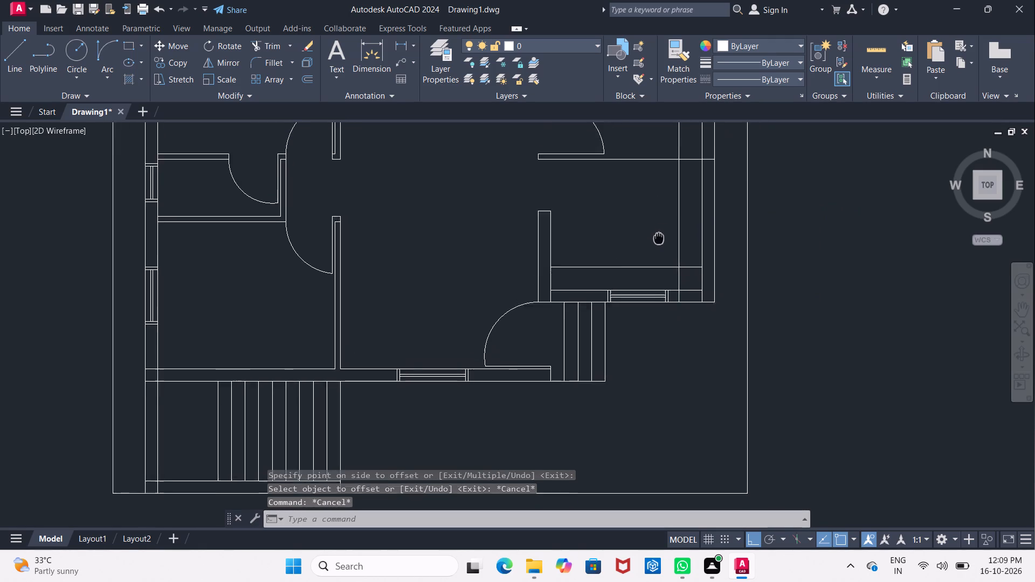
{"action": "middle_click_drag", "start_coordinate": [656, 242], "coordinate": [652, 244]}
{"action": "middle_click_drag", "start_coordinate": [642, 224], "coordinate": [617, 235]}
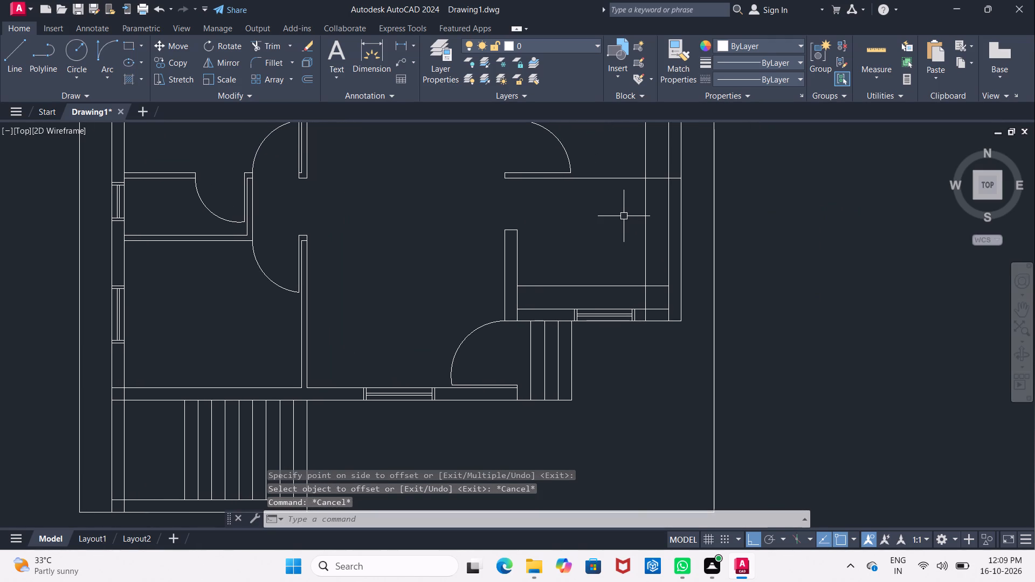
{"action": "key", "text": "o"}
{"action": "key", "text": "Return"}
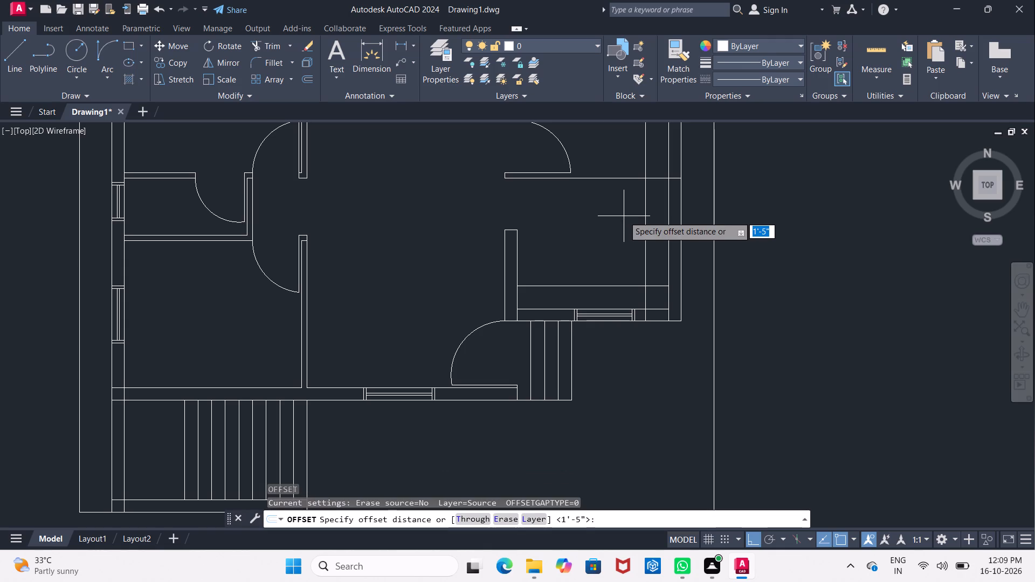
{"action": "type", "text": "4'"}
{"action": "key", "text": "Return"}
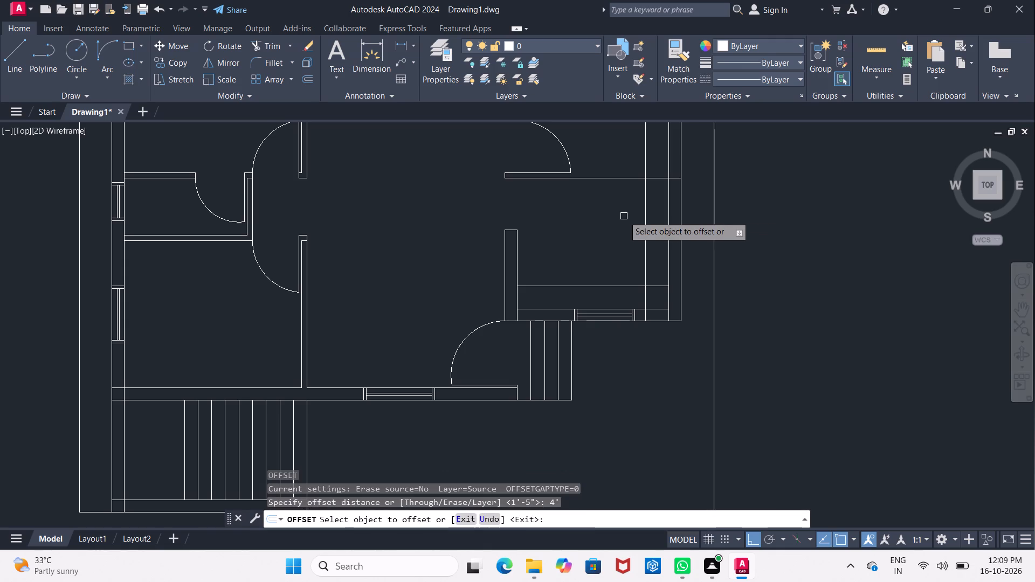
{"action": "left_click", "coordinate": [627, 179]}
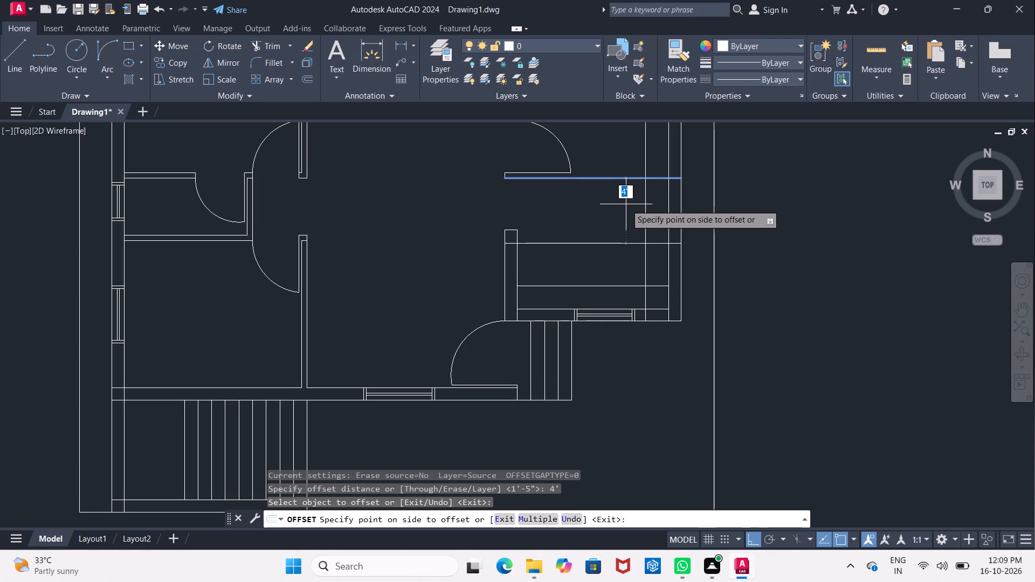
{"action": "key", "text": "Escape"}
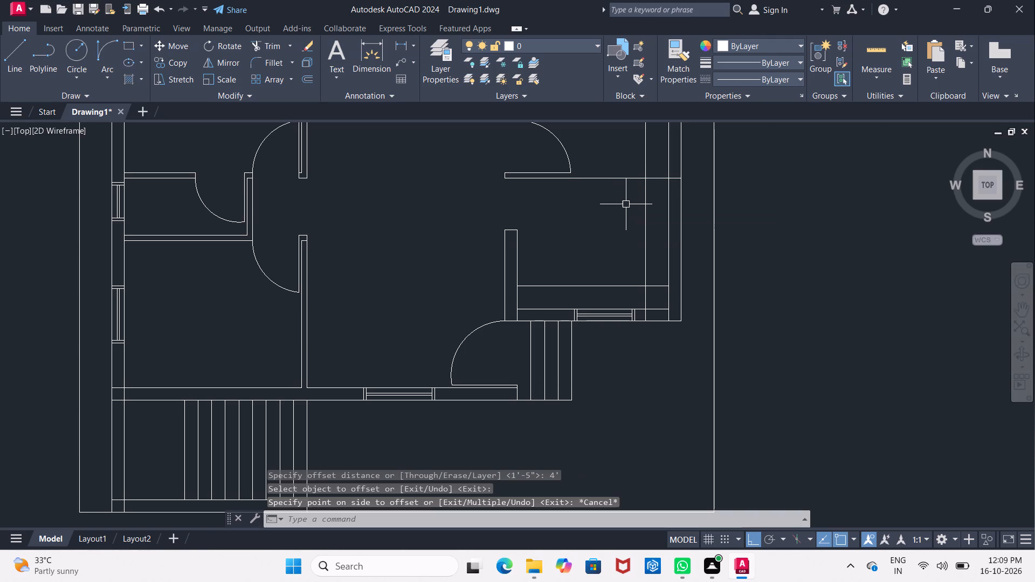
Extend the top end line of the lower-right room's left wall across to the vertical line offset from the right wall.
{"action": "type", "text": "ED"}
{"action": "key", "text": "BackSpace"}
{"action": "key", "text": "x"}
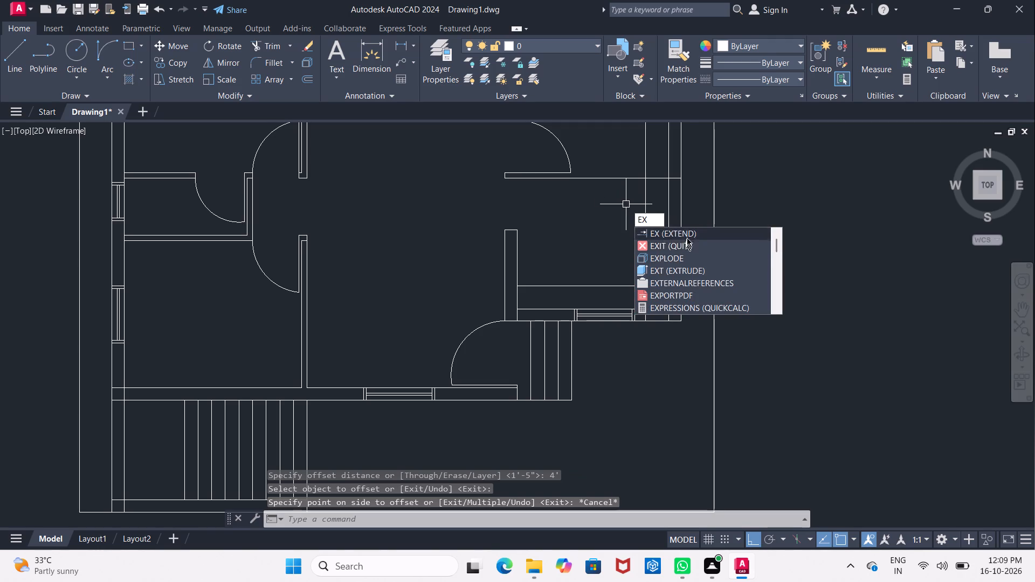
{"action": "left_click", "coordinate": [689, 232]}
{"action": "left_click", "coordinate": [512, 228]}
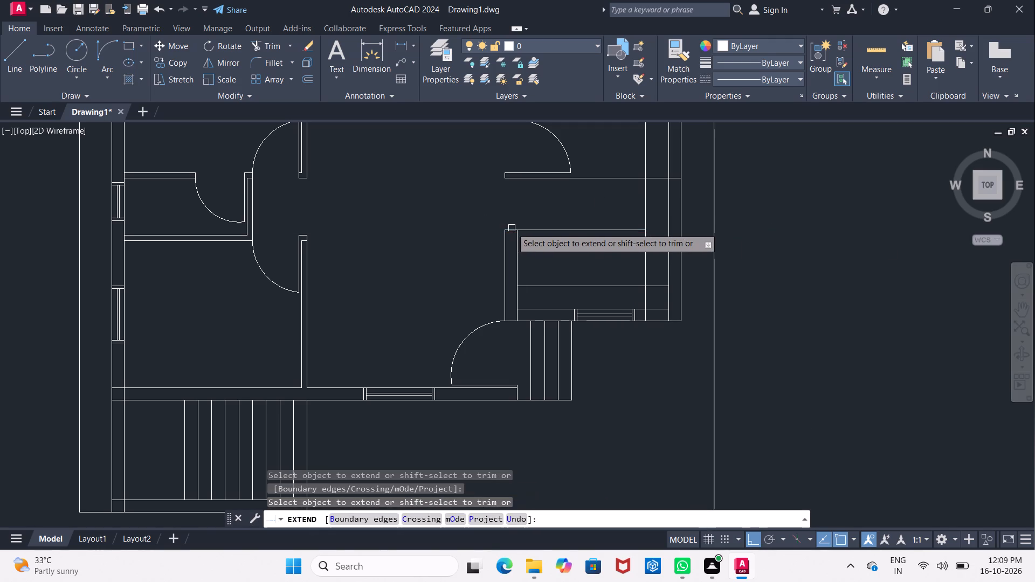
{"action": "key", "text": "Escape"}
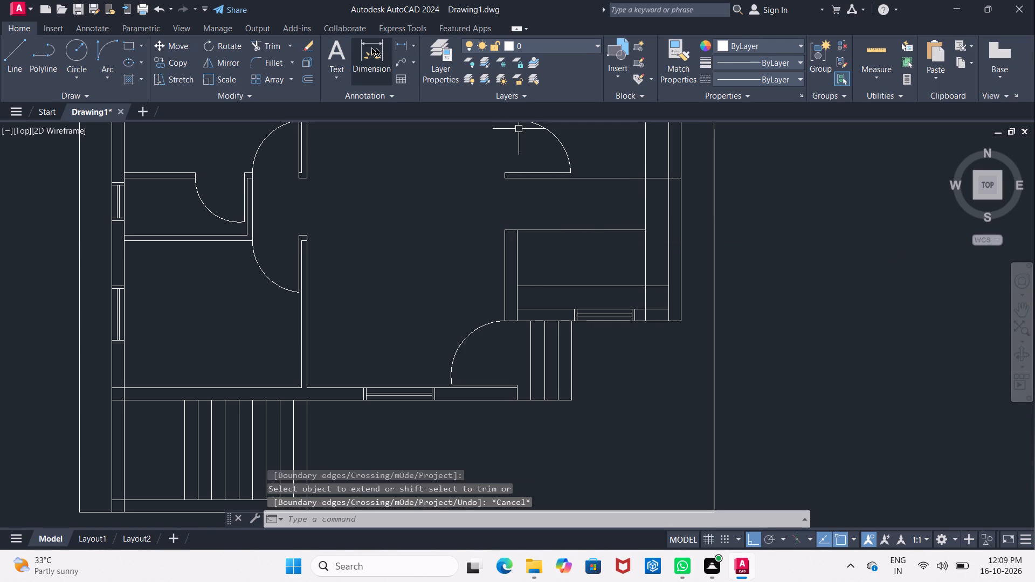
Measure the vertical gap between the room's upper wall line and the extended line along the offset vertical line.
{"action": "left_click", "coordinate": [394, 45]}
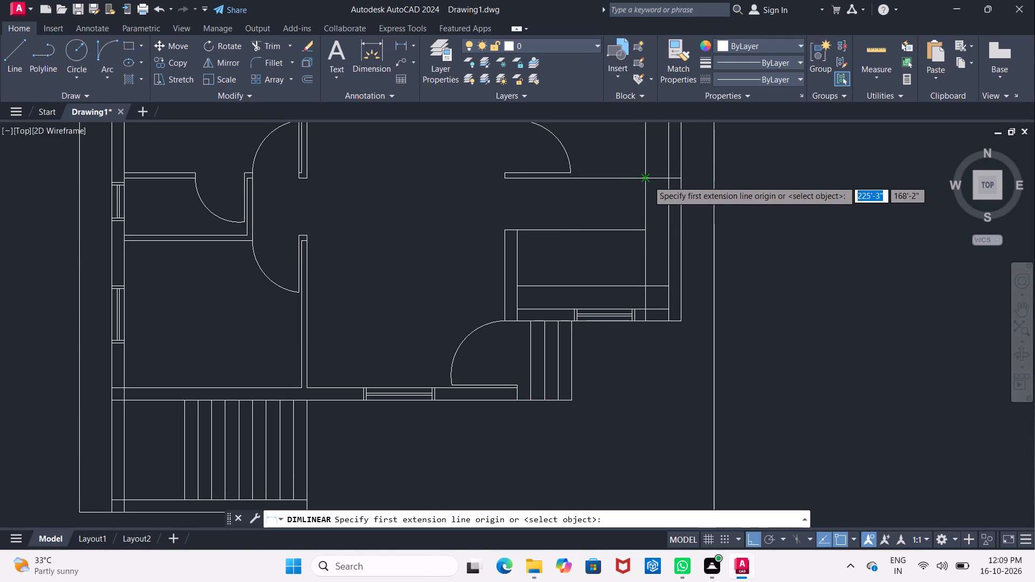
{"action": "left_click", "coordinate": [648, 181]}
{"action": "left_click", "coordinate": [646, 228]}
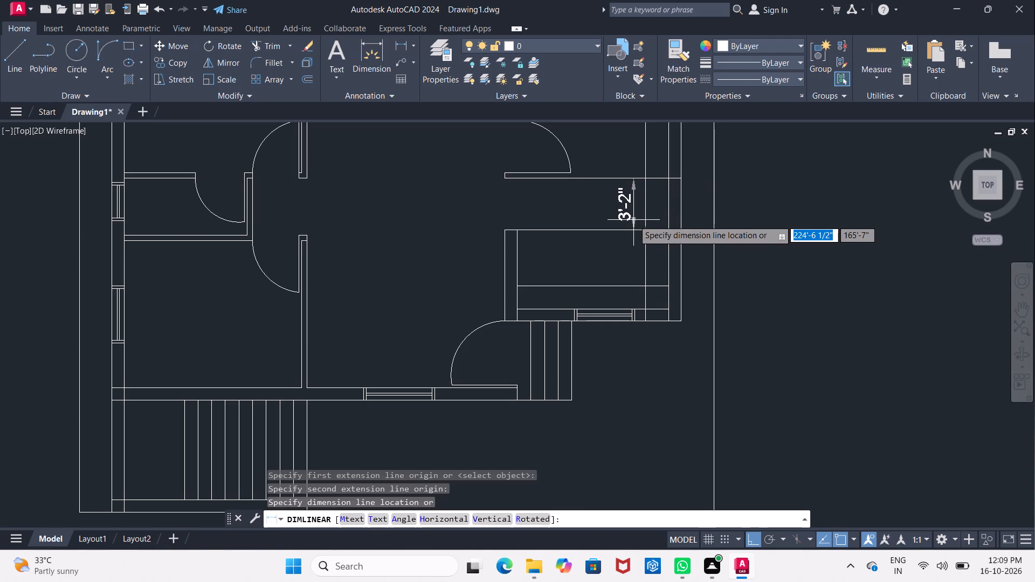
{"action": "key", "text": "Escape"}
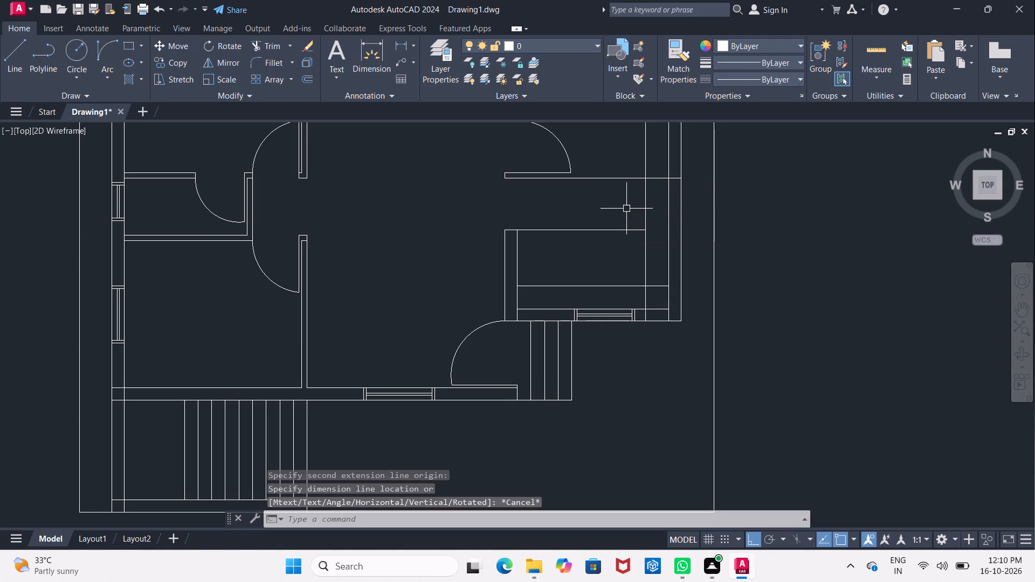
Offset the inner line of the lower-right room's right wall 4' into the room.
{"action": "middle_click_drag", "start_coordinate": [624, 207], "coordinate": [563, 203]}
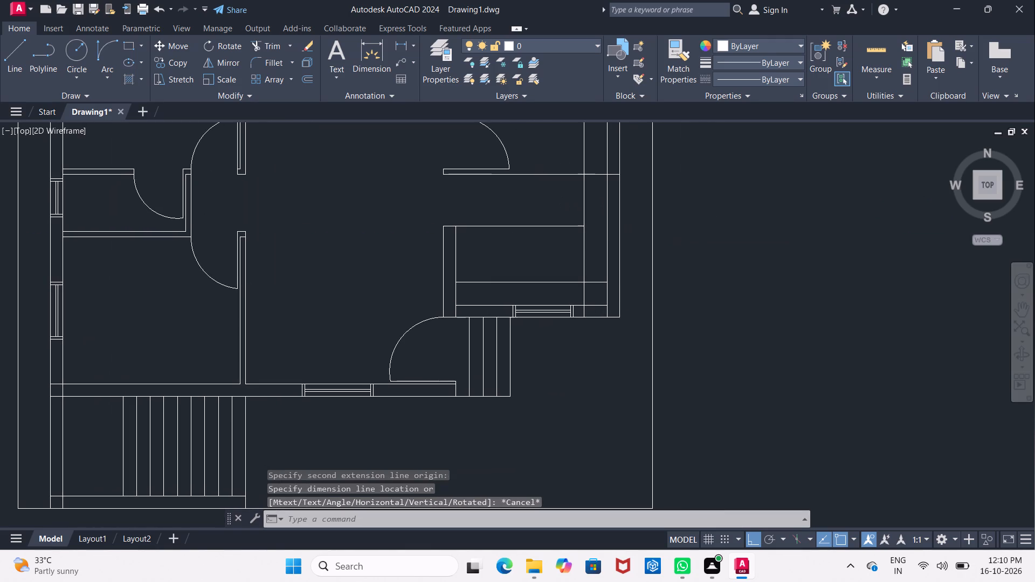
{"action": "key", "text": "Escape"}
{"action": "key", "text": "o"}
{"action": "key", "text": "Return"}
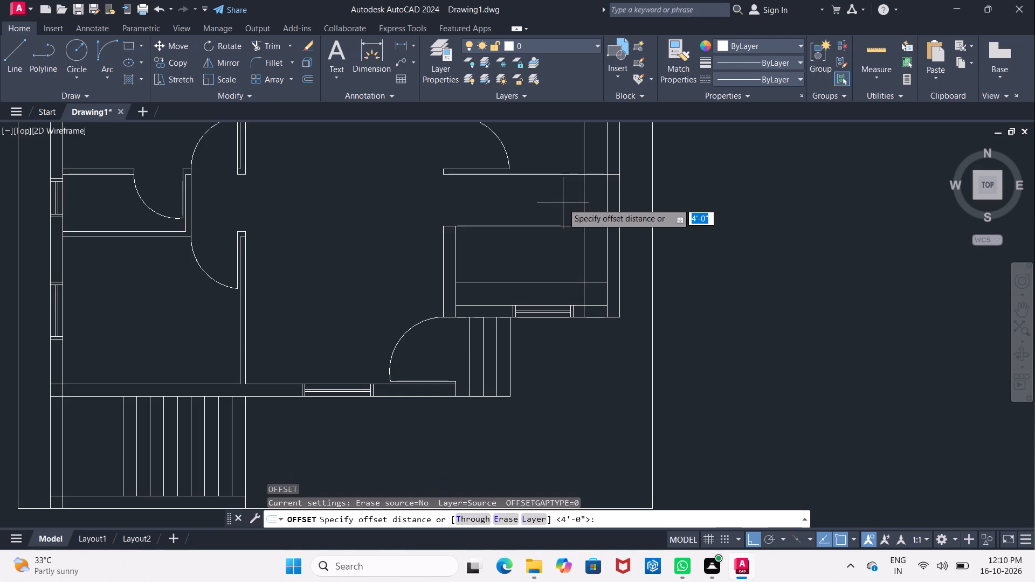
{"action": "type", "text": "3'2\""}
{"action": "key", "text": "Return"}
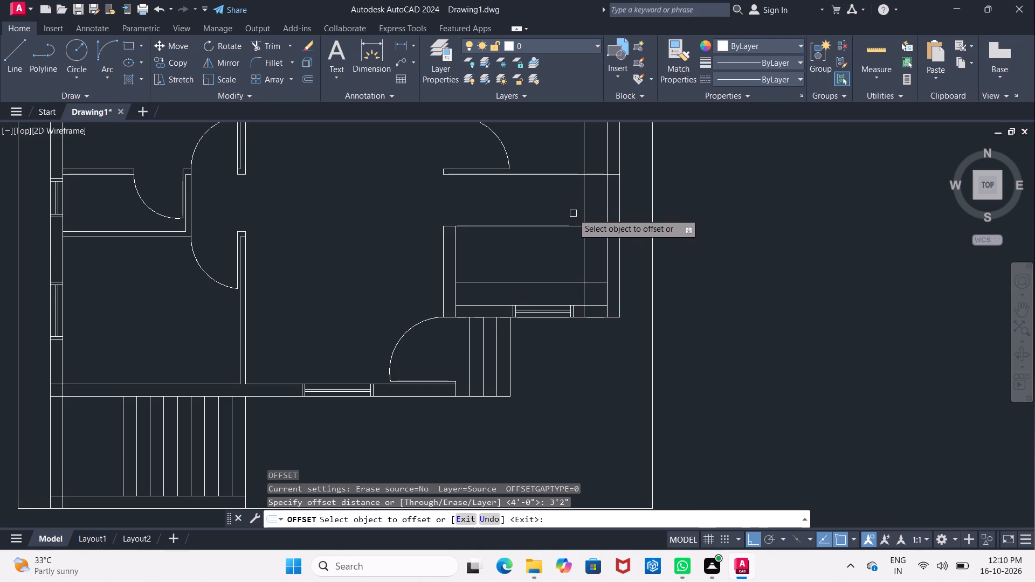
{"action": "scroll", "coordinate": [574, 213], "scroll_direction": "up", "scroll_amount": 1}
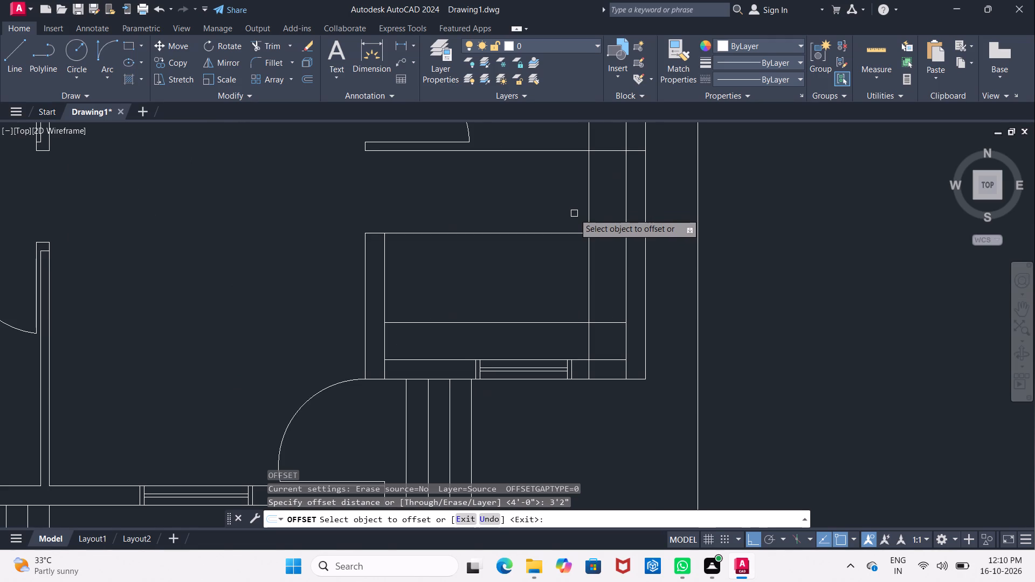
{"action": "middle_click_drag", "start_coordinate": [572, 214], "coordinate": [537, 222]}
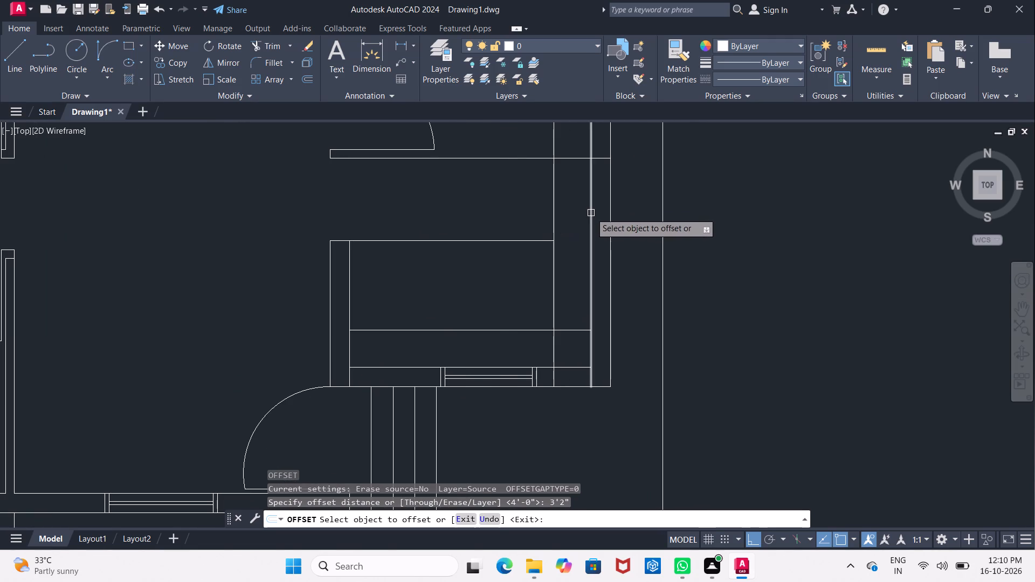
{"action": "left_click", "coordinate": [591, 213]}
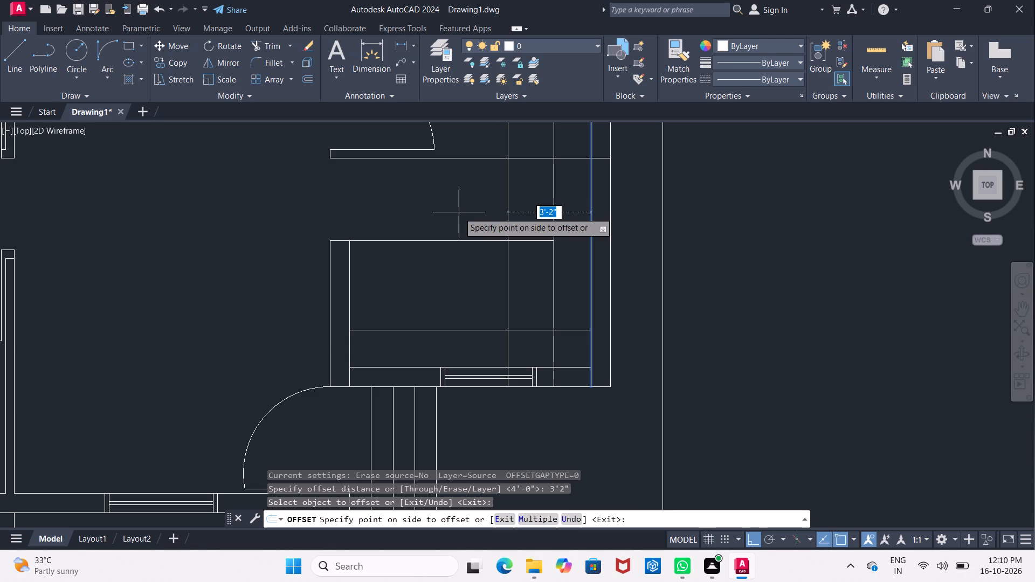
{"action": "key", "text": "BackSpace"}
{"action": "type", "text": "4'"}
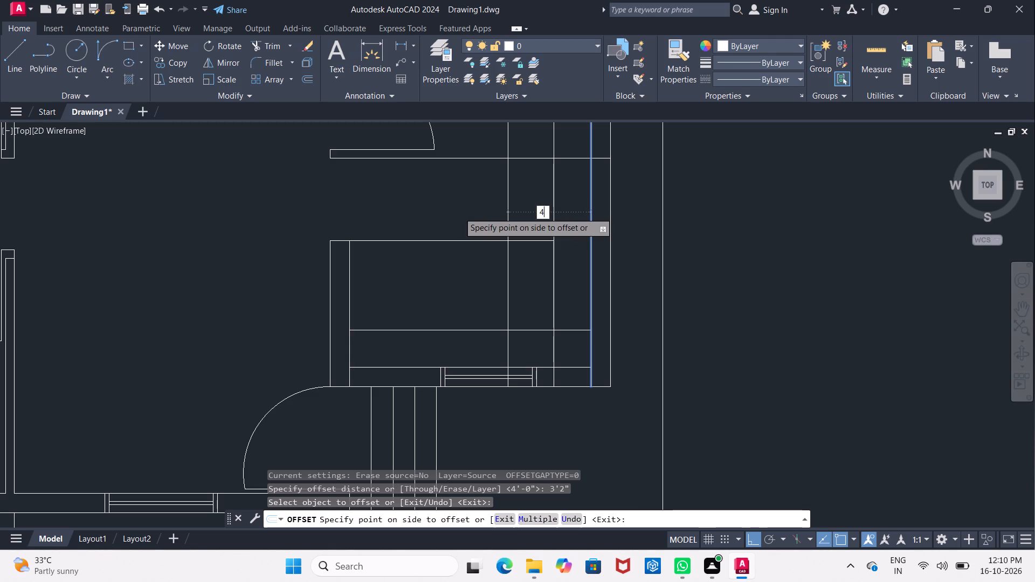
{"action": "key", "text": "Return"}
{"action": "key", "text": "Escape"}
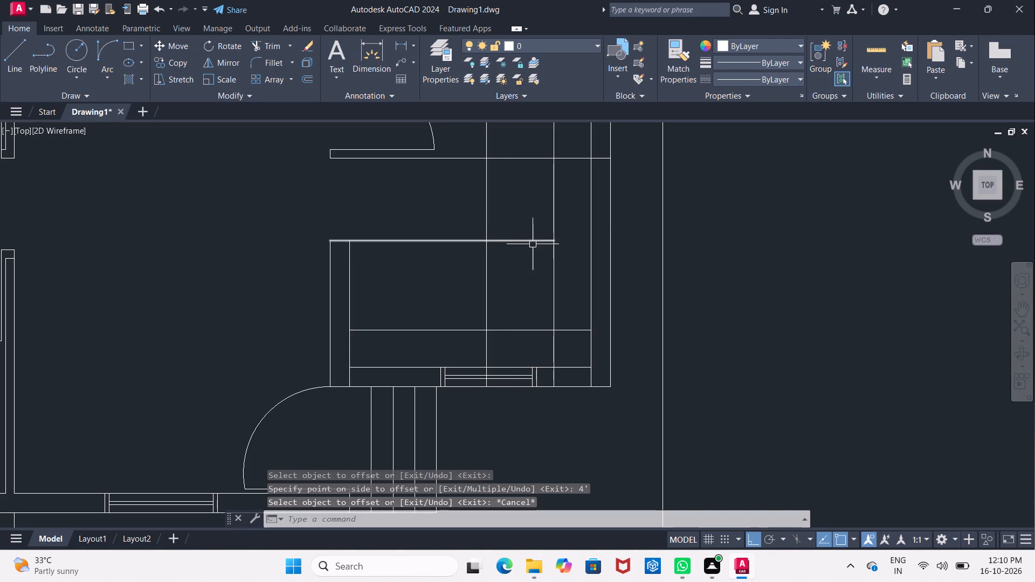
{"action": "key", "text": "t"}
{"action": "key", "text": "Escape"}
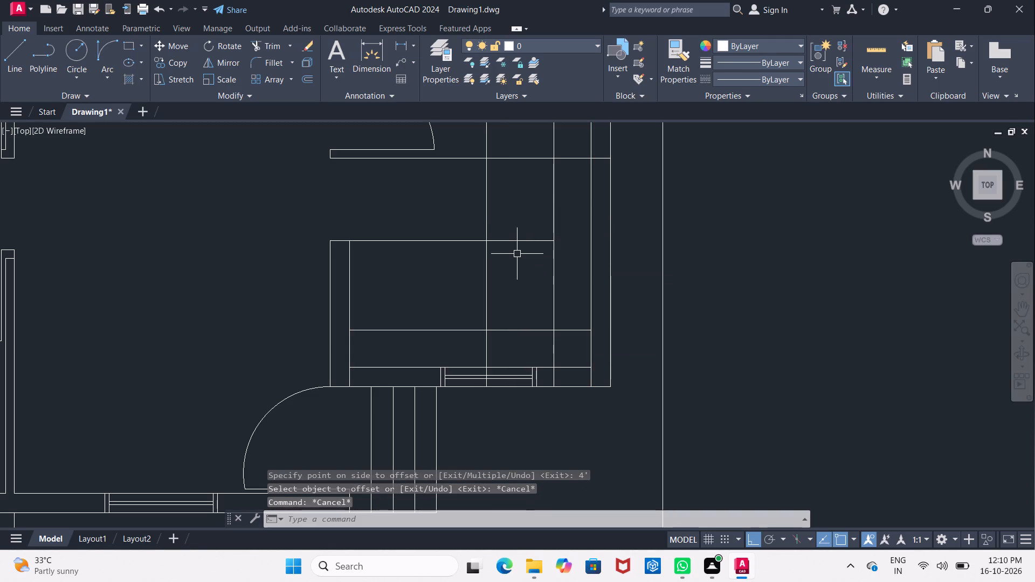
Extend the lower-right room's horizontal end line from the 1'5" offset line to the inner line of the right wall.
{"action": "type", "text": "EX"}
{"action": "left_click", "coordinate": [586, 285]}
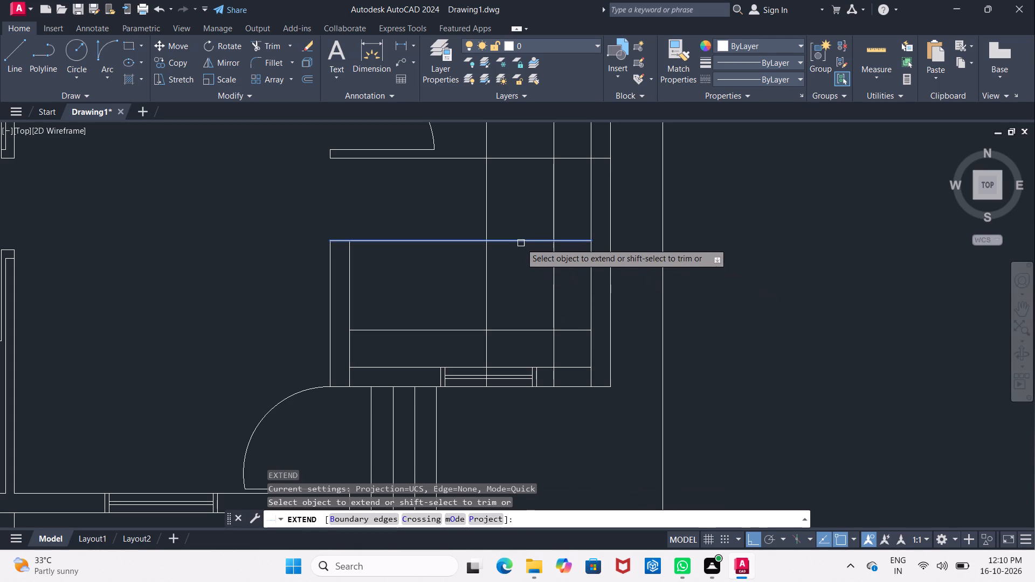
{"action": "left_click", "coordinate": [521, 242]}
{"action": "key", "text": "Escape"}
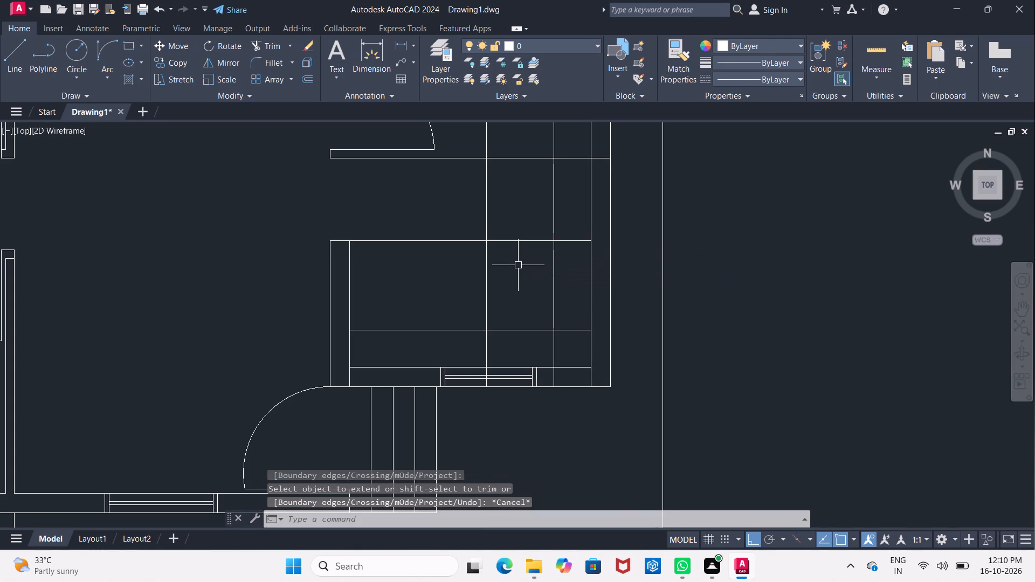
Trim the offset and extended lines in the lower-right room to leave a 4' wide box in its upper corner against the right wall.
{"action": "type", "text": "TR"}
{"action": "left_click", "coordinate": [542, 291]}
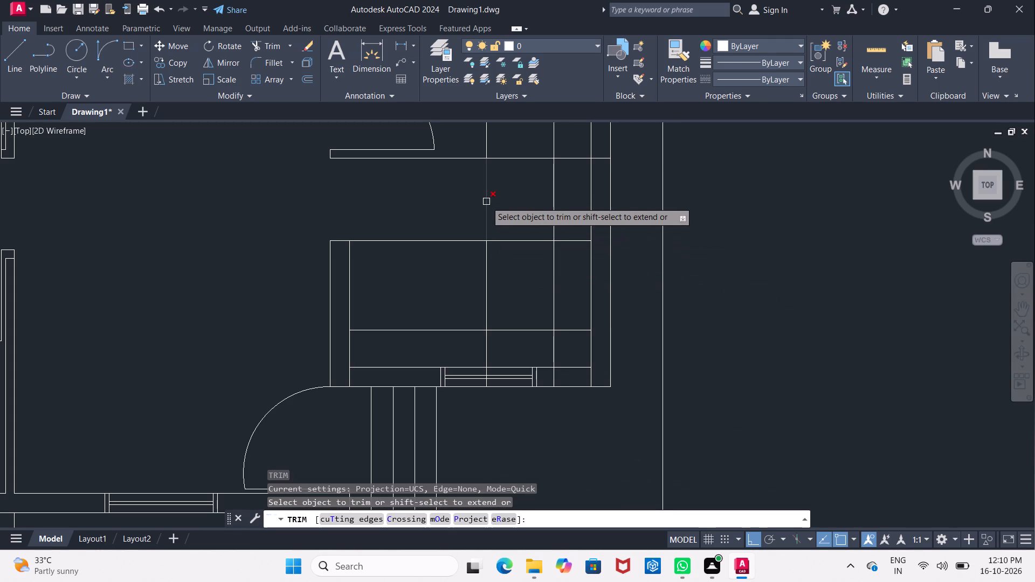
{"action": "middle_click_drag", "start_coordinate": [493, 201], "coordinate": [488, 240]}
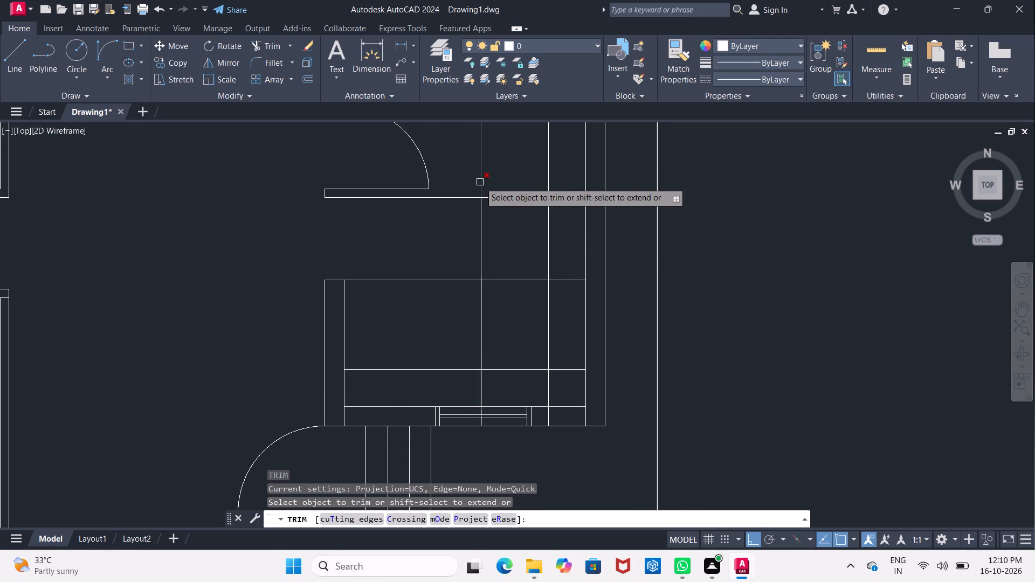
{"action": "left_click", "coordinate": [480, 182]}
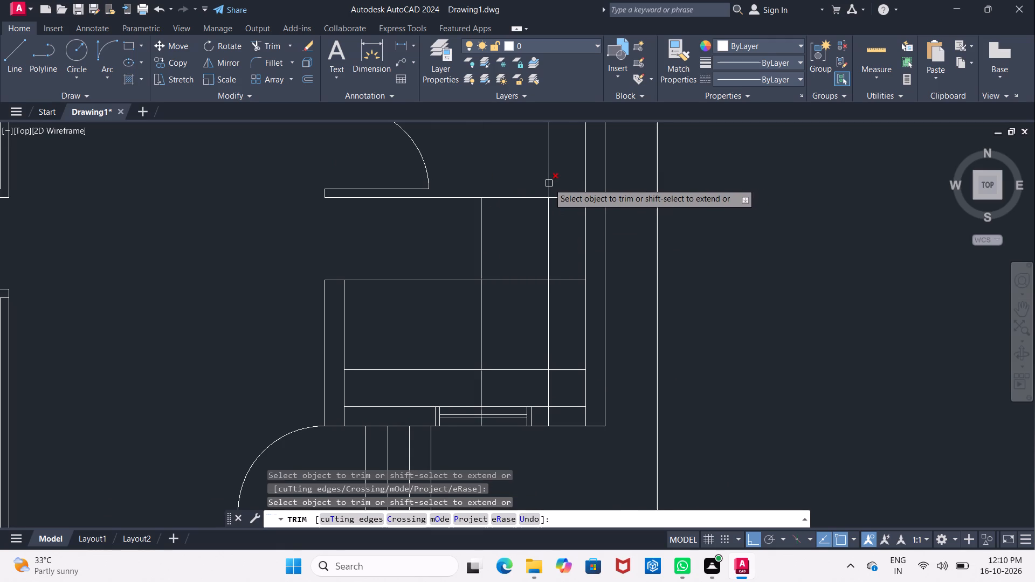
{"action": "left_click", "coordinate": [548, 264]}
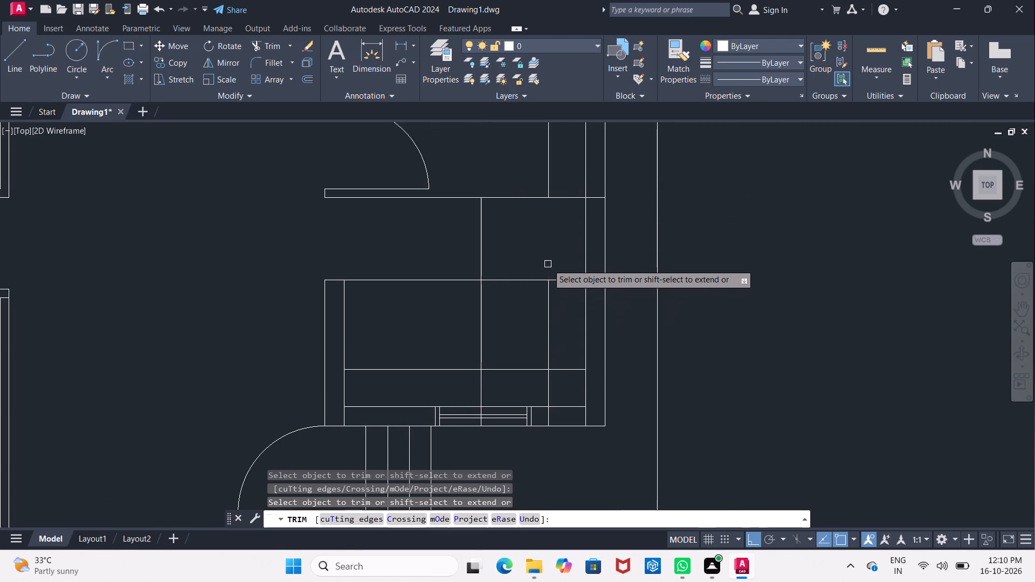
{"action": "left_click", "coordinate": [451, 280]}
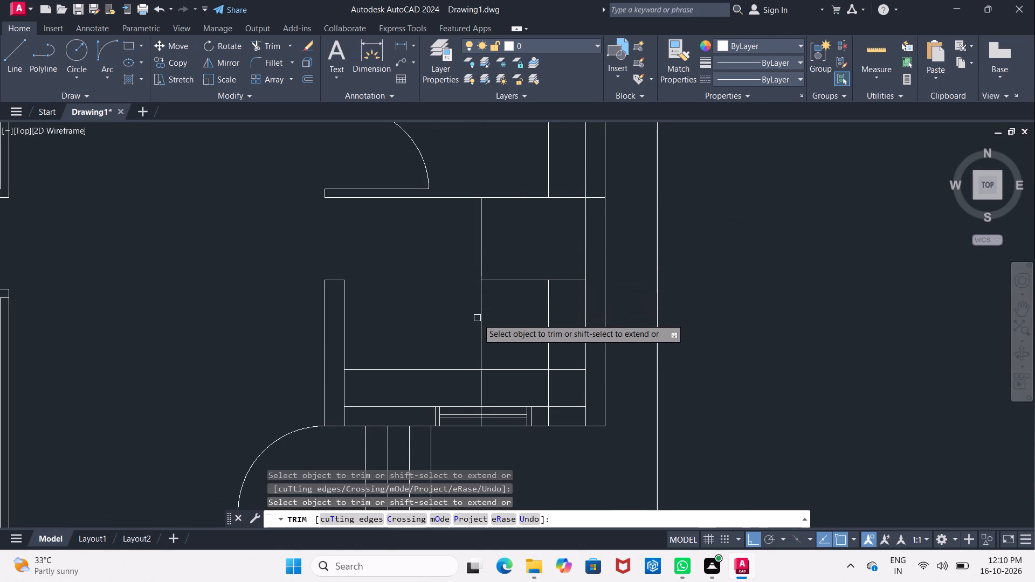
{"action": "left_click", "coordinate": [480, 320]}
{"action": "left_click", "coordinate": [551, 328]}
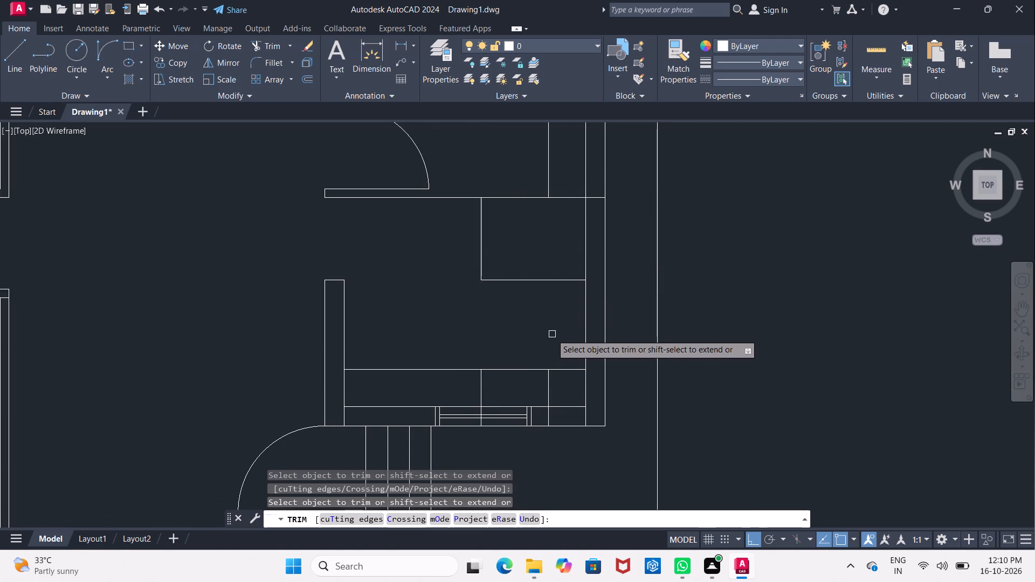
Trim away the leftover of the 1'5" offset line through the upper-right room and its top wall.
{"action": "scroll", "coordinate": [550, 335], "scroll_direction": "down", "scroll_amount": 2}
{"action": "middle_click", "coordinate": [550, 335]}
{"action": "left_click", "coordinate": [548, 248]}
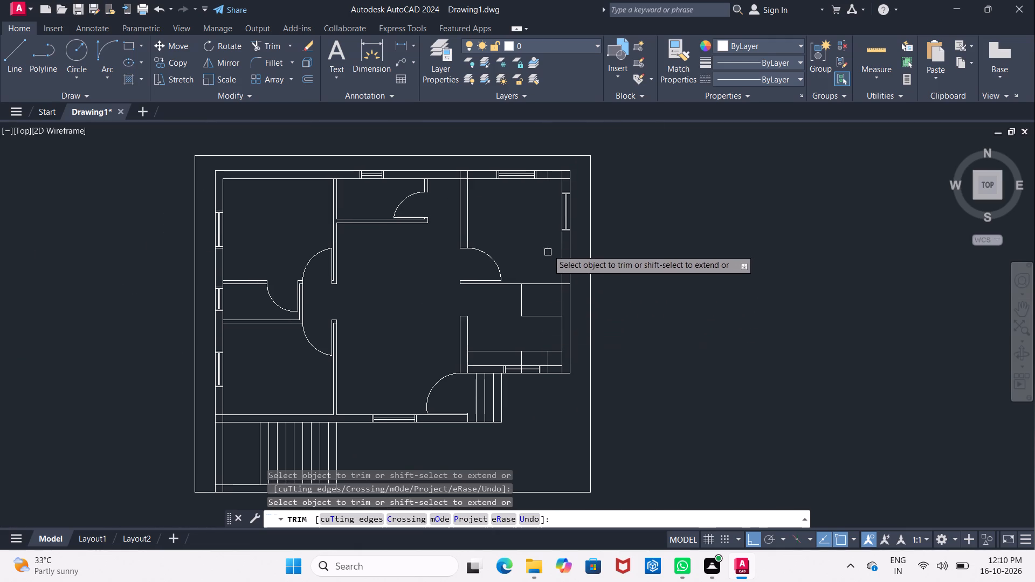
{"action": "scroll", "coordinate": [541, 181], "scroll_direction": "up", "scroll_amount": 2}
{"action": "left_click", "coordinate": [552, 169]}
{"action": "scroll", "coordinate": [552, 193], "scroll_direction": "down", "scroll_amount": 4}
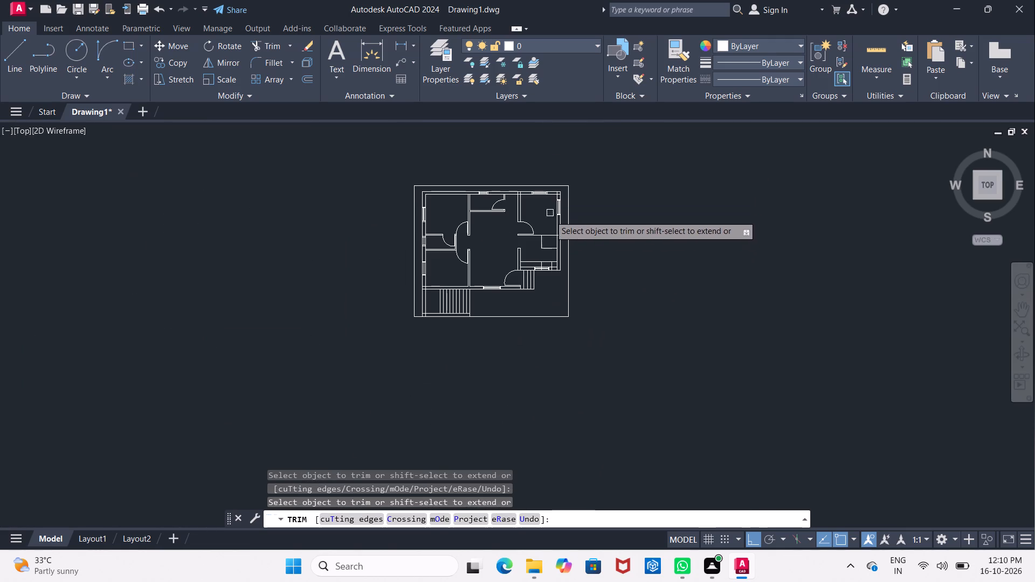
{"action": "scroll", "coordinate": [528, 279], "scroll_direction": "up", "scroll_amount": 4}
{"action": "middle_click_drag", "start_coordinate": [541, 253], "coordinate": [478, 316]}
{"action": "scroll", "coordinate": [551, 256], "scroll_direction": "up", "scroll_amount": 2}
{"action": "key", "text": "Escape"}
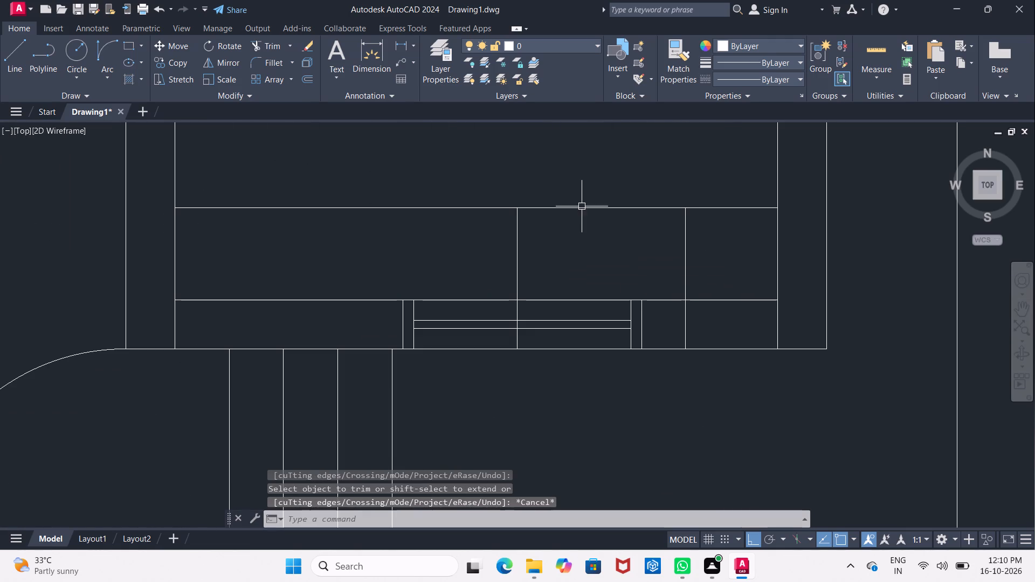
Delete the two leftover vertical segments crossing the counter strip and bottom wall of the lower-right room.
{"action": "left_click", "coordinate": [582, 203]}
{"action": "key", "text": "Escape"}
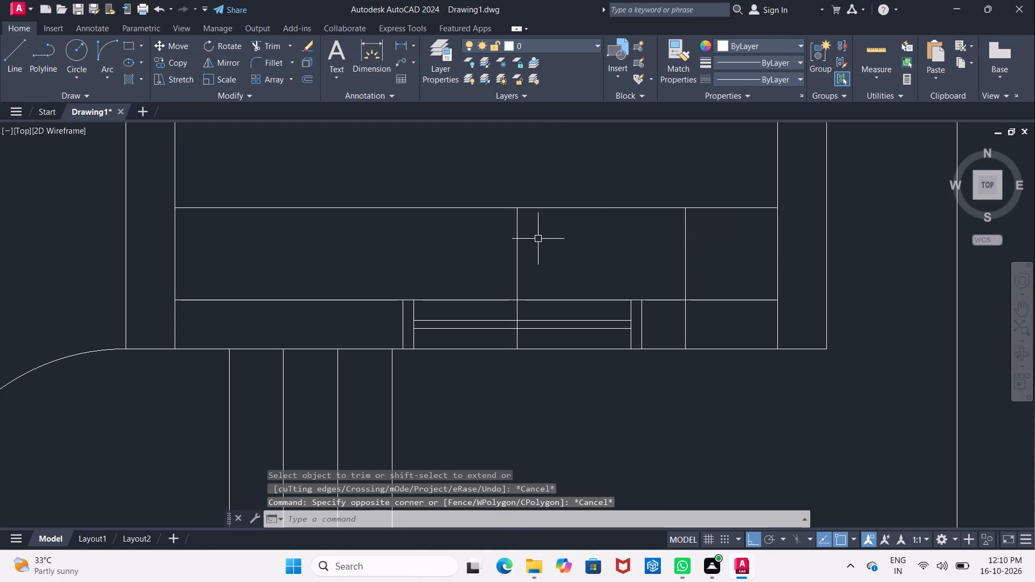
{"action": "left_click", "coordinate": [520, 254]}
{"action": "left_click", "coordinate": [684, 269]}
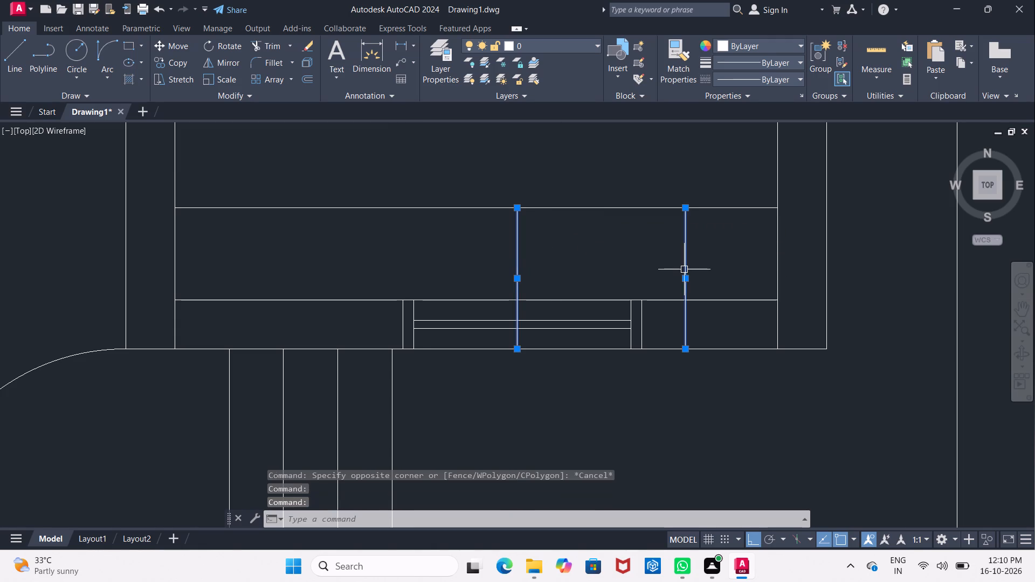
{"action": "key", "text": "Delete"}
Offset the inner line of the lower-right room's right wall 1'5" into the room.
{"action": "scroll", "coordinate": [684, 269], "scroll_direction": "down", "scroll_amount": 3}
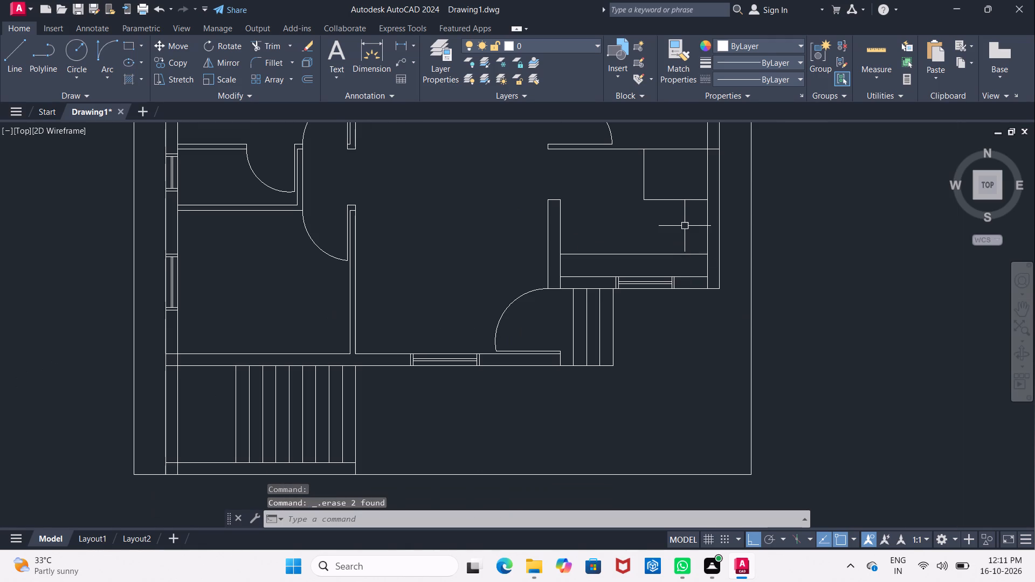
{"action": "middle_click_drag", "start_coordinate": [685, 225], "coordinate": [647, 231]}
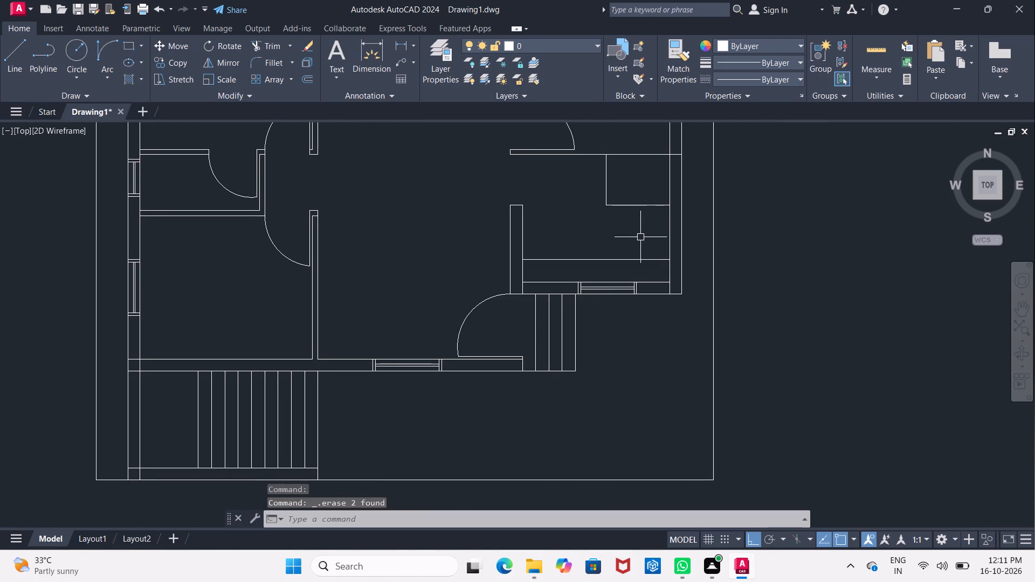
{"action": "middle_click_drag", "start_coordinate": [640, 237], "coordinate": [561, 251]}
{"action": "key", "text": "Escape"}
{"action": "key", "text": "o"}
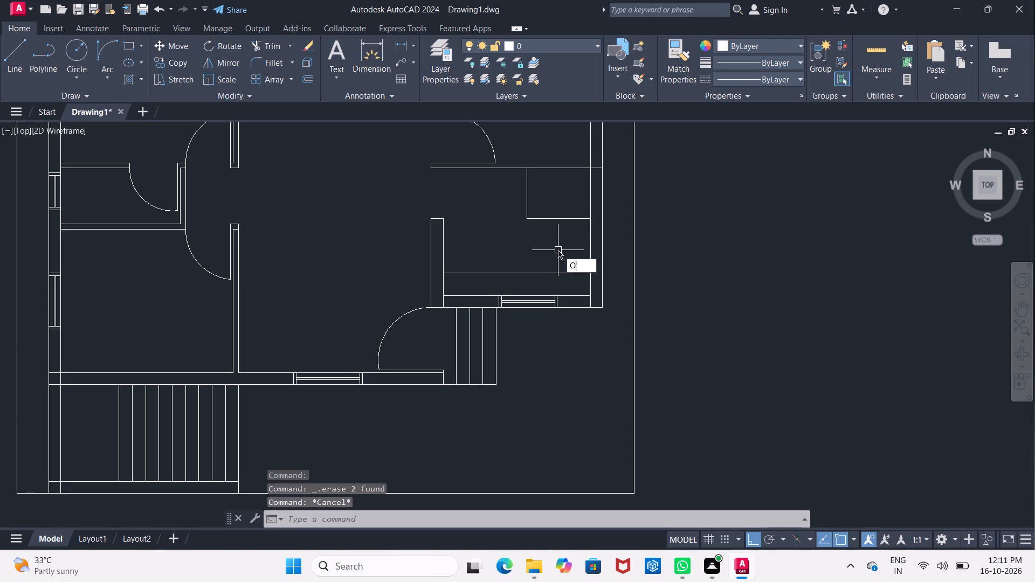
{"action": "key", "text": "Return"}
{"action": "key", "text": "1"}
{"action": "key", "text": "apostrophe"}
{"action": "type", "text": "5\""}
{"action": "key", "text": "Return"}
{"action": "left_click", "coordinate": [584, 245]}
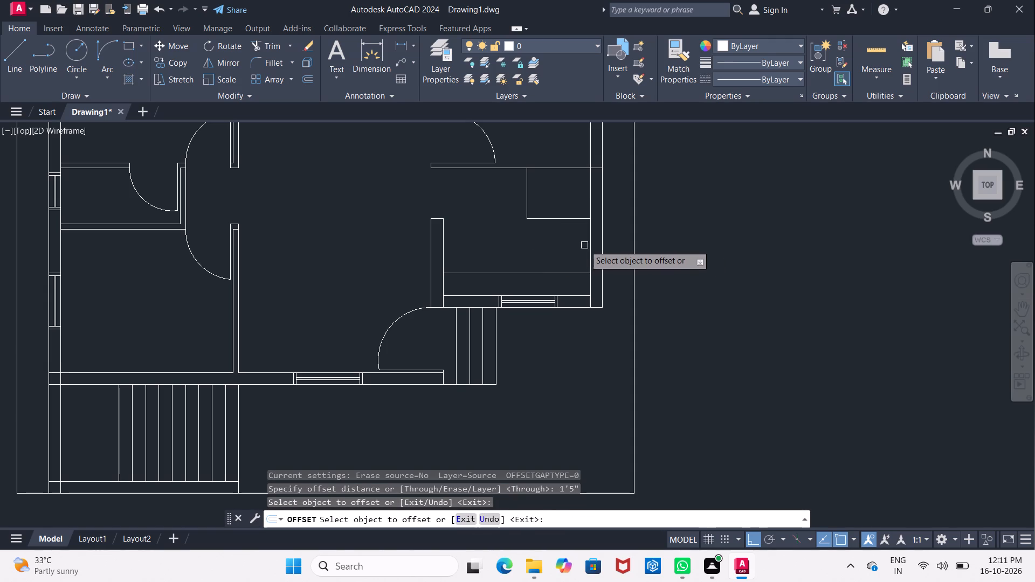
{"action": "left_click", "coordinate": [595, 245]}
{"action": "left_click", "coordinate": [591, 246]}
{"action": "left_click", "coordinate": [535, 253]}
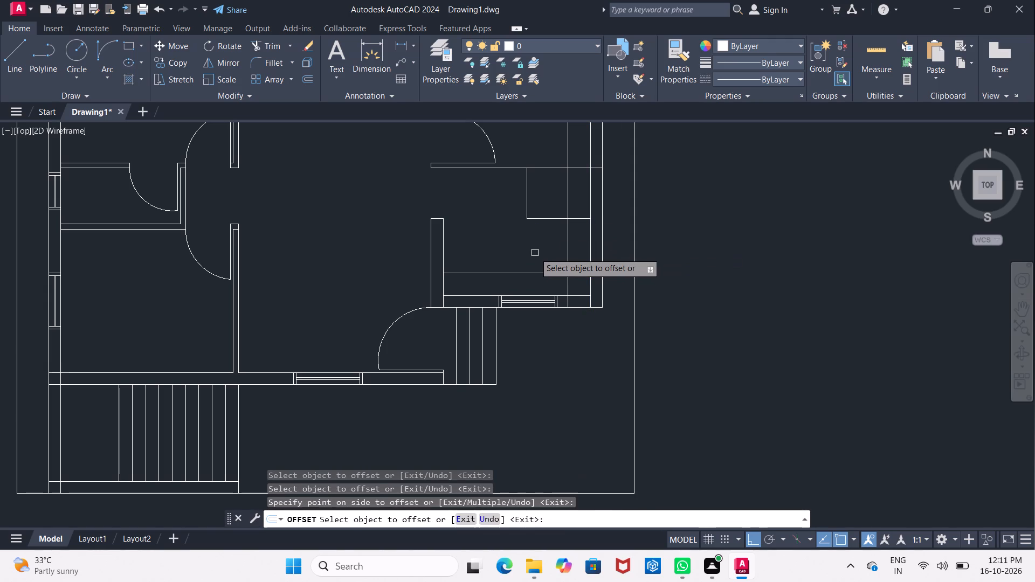
{"action": "key", "text": "Escape"}
Trim the new 1'5" offset line where it crosses the bottom counter strip and the 4' wide corner box.
{"action": "type", "text": "TR"}
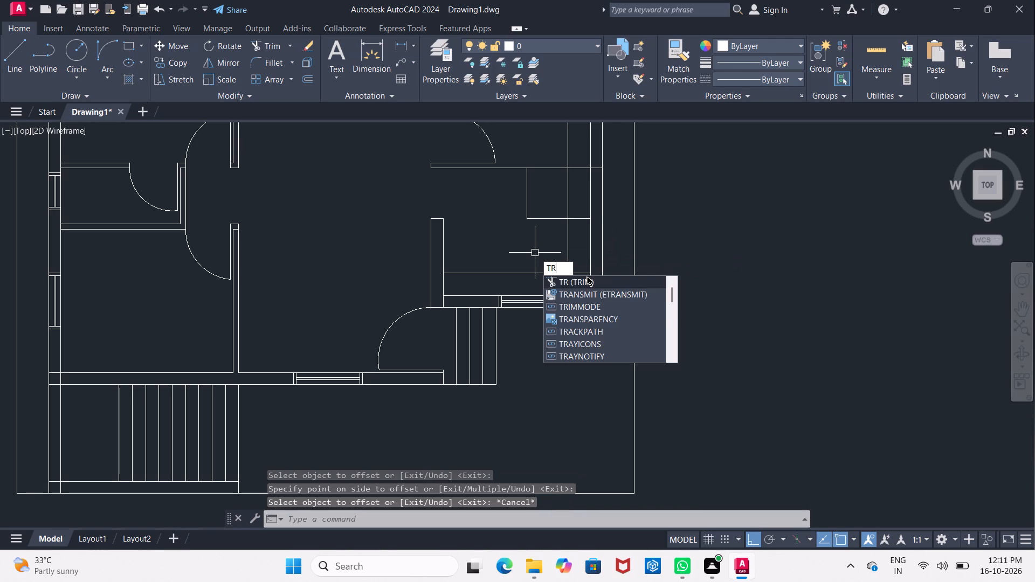
{"action": "left_click", "coordinate": [588, 281]}
{"action": "left_click", "coordinate": [568, 285]}
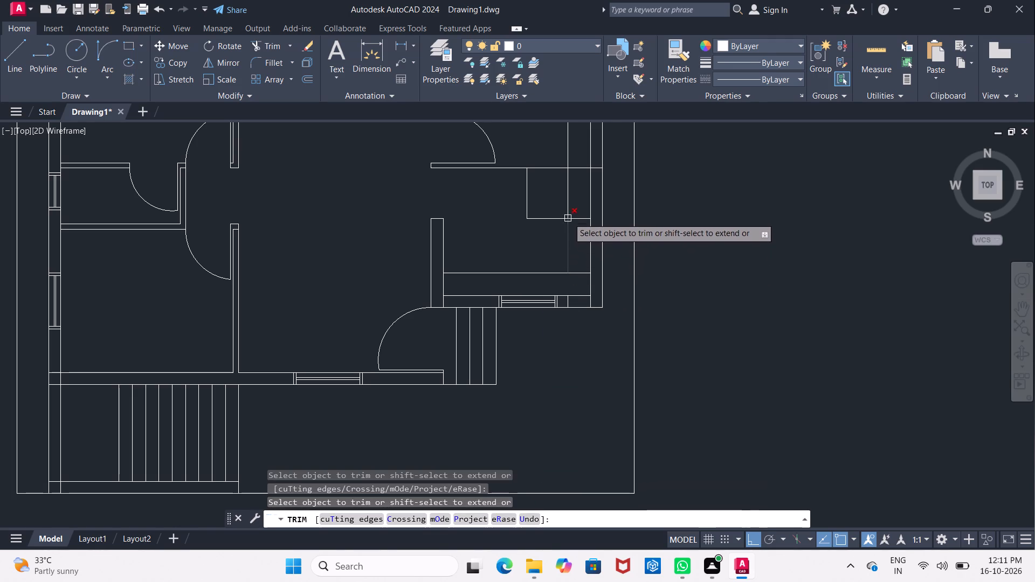
{"action": "left_click", "coordinate": [569, 210]}
{"action": "middle_click_drag", "start_coordinate": [564, 196], "coordinate": [555, 244]}
{"action": "key", "text": "Escape"}
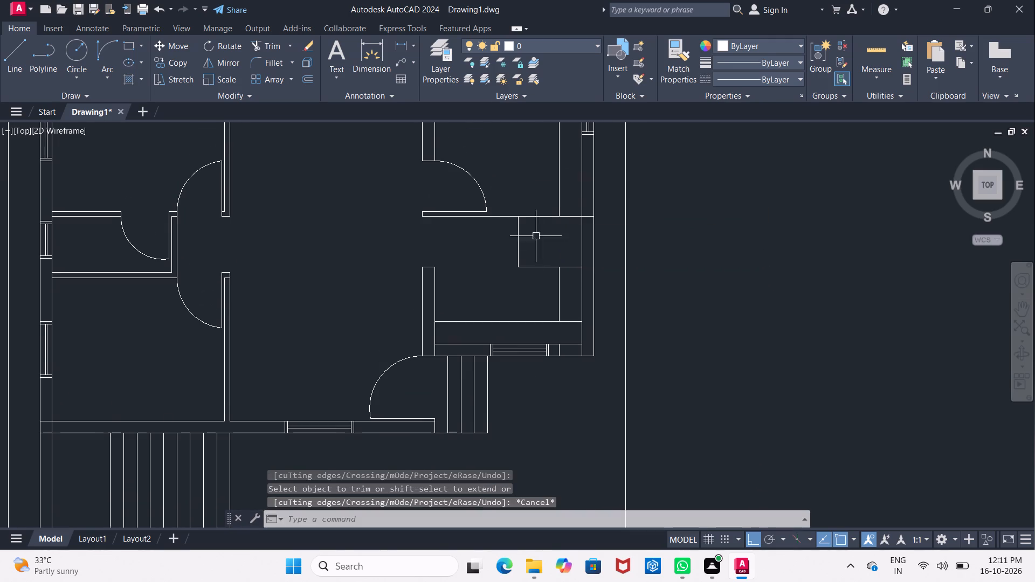
Delete the offset line's leftover segments in the upper-right room and in the bottom wall beside the window.
{"action": "left_click_drag", "start_coordinate": [558, 178], "coordinate": [559, 170]}
{"action": "left_click", "coordinate": [559, 350]}
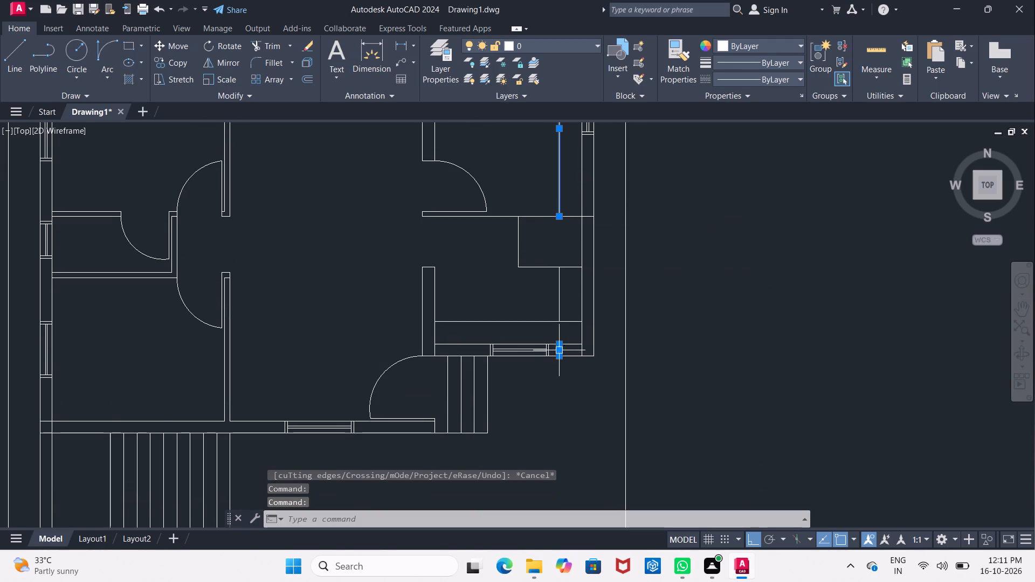
{"action": "key", "text": "Delete"}
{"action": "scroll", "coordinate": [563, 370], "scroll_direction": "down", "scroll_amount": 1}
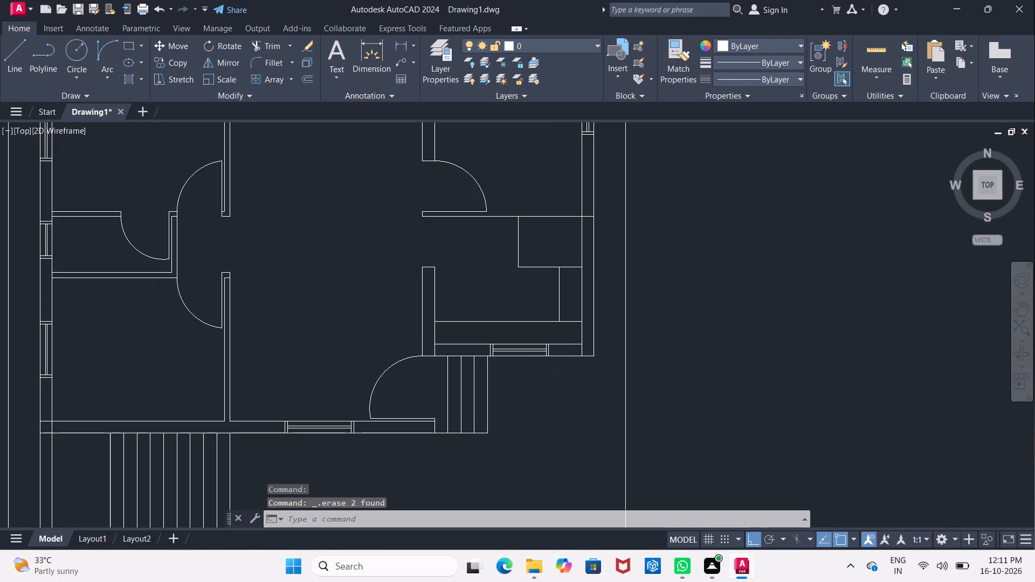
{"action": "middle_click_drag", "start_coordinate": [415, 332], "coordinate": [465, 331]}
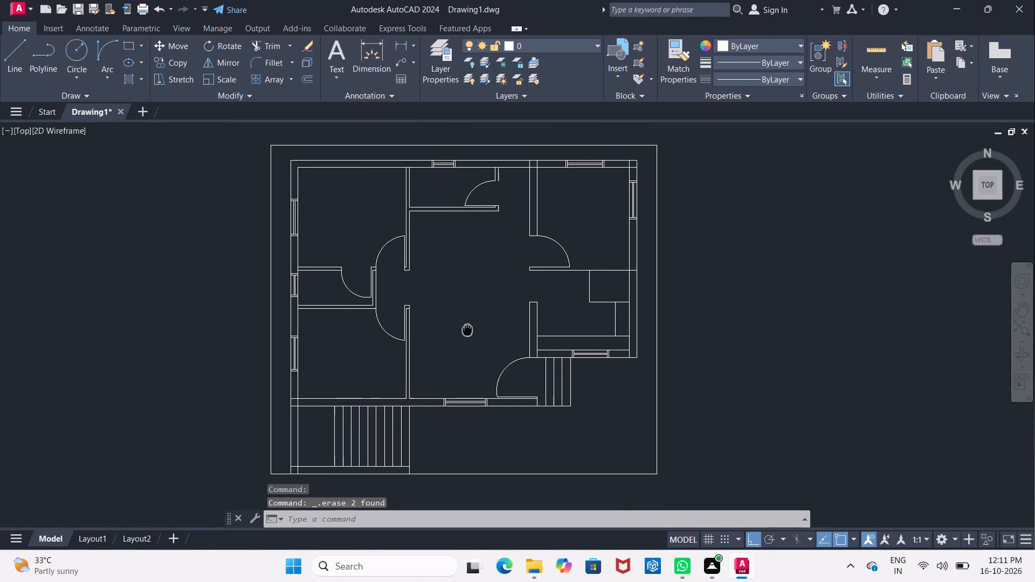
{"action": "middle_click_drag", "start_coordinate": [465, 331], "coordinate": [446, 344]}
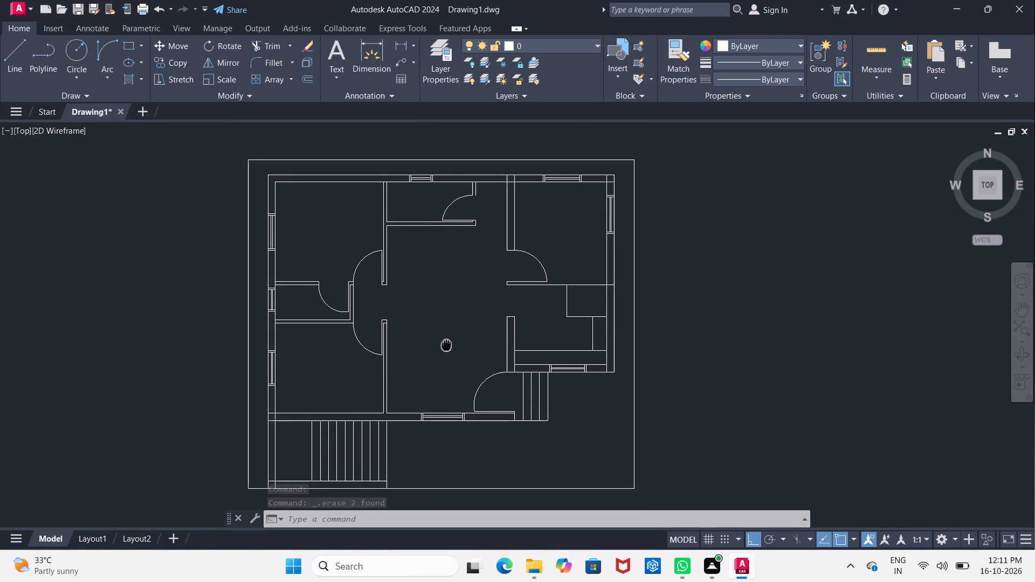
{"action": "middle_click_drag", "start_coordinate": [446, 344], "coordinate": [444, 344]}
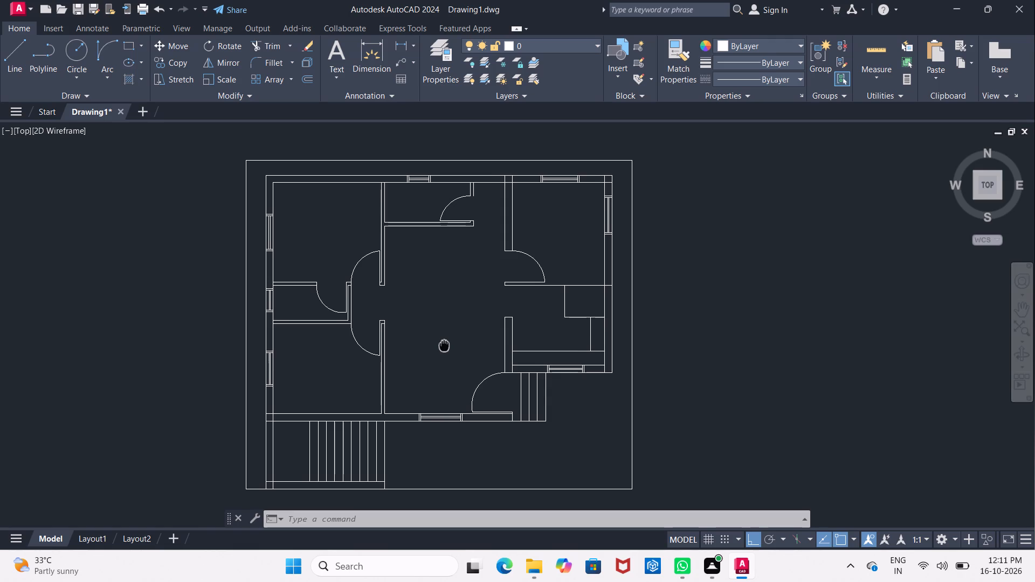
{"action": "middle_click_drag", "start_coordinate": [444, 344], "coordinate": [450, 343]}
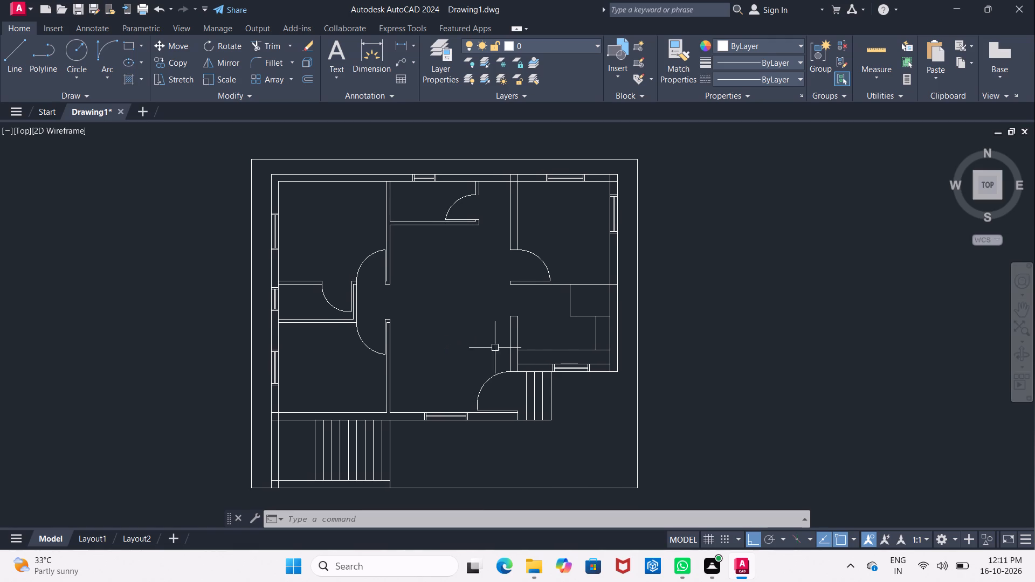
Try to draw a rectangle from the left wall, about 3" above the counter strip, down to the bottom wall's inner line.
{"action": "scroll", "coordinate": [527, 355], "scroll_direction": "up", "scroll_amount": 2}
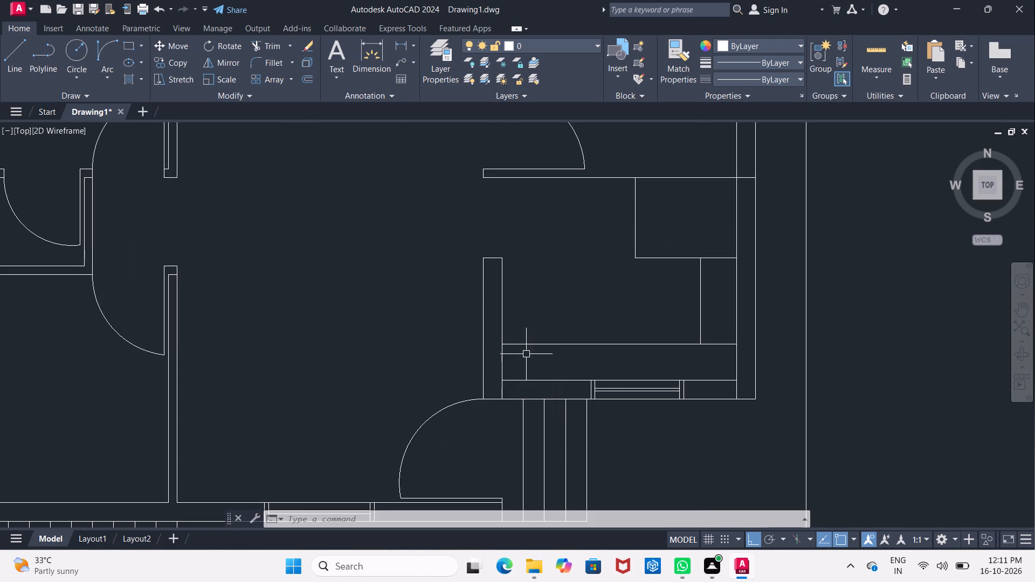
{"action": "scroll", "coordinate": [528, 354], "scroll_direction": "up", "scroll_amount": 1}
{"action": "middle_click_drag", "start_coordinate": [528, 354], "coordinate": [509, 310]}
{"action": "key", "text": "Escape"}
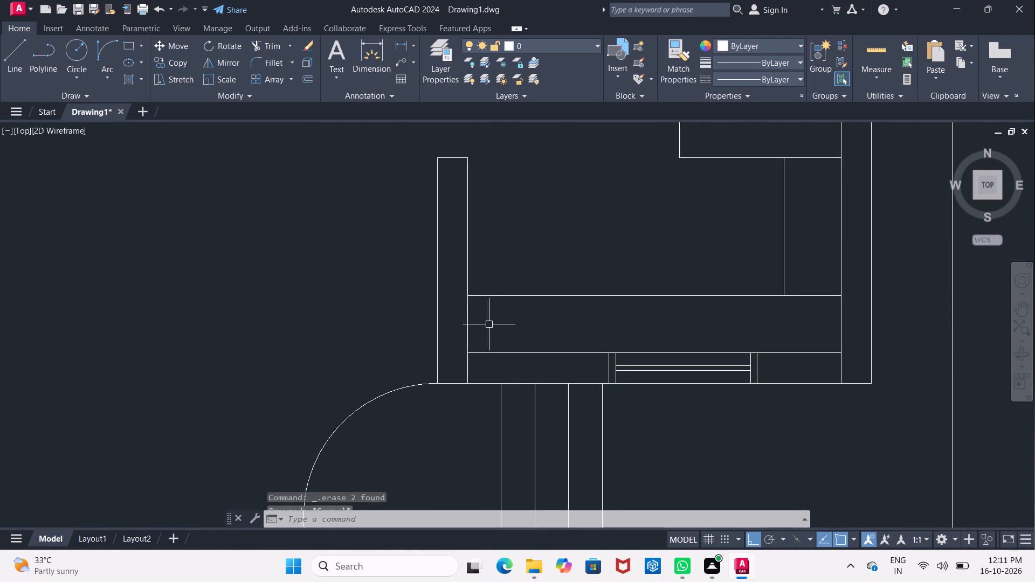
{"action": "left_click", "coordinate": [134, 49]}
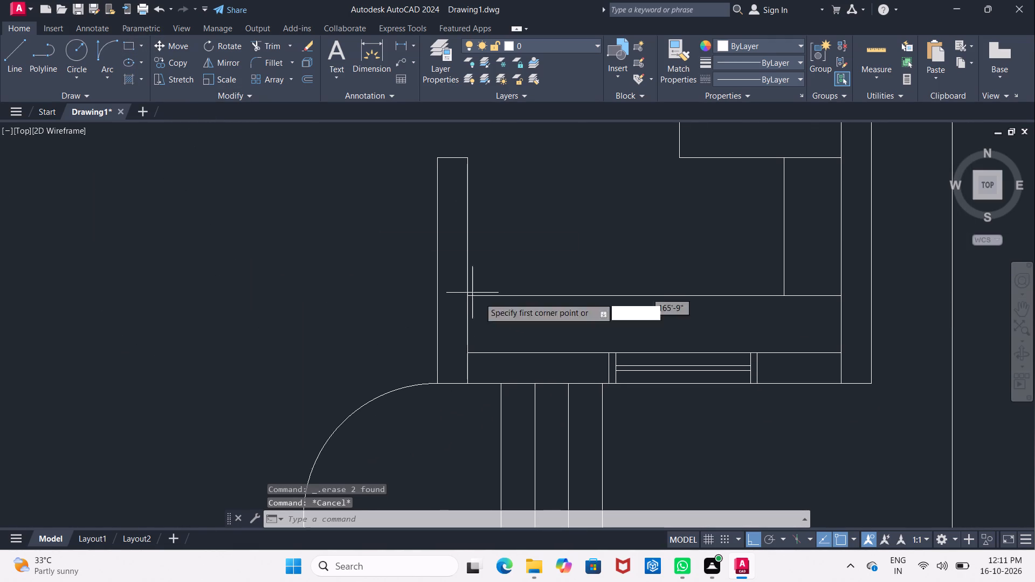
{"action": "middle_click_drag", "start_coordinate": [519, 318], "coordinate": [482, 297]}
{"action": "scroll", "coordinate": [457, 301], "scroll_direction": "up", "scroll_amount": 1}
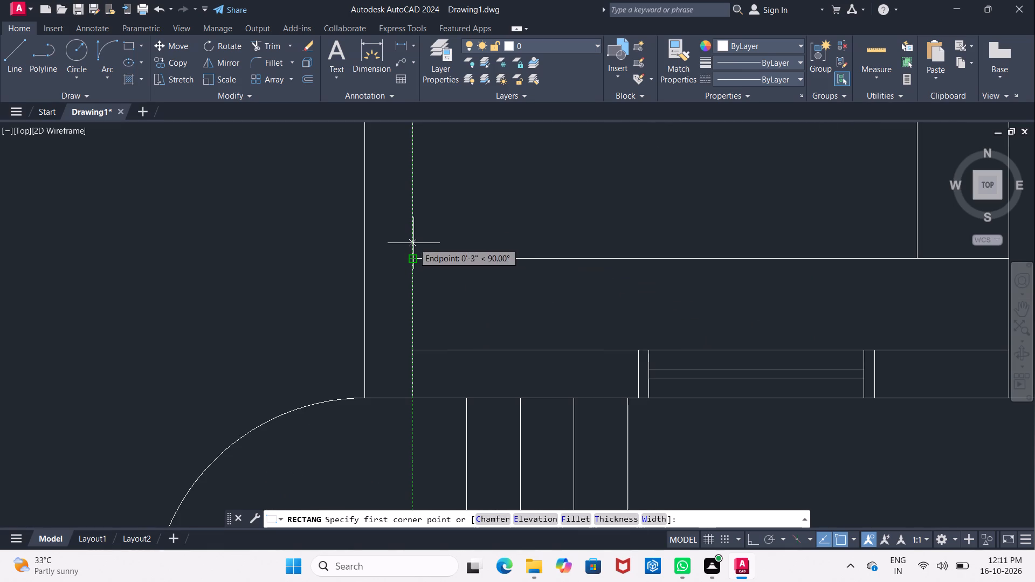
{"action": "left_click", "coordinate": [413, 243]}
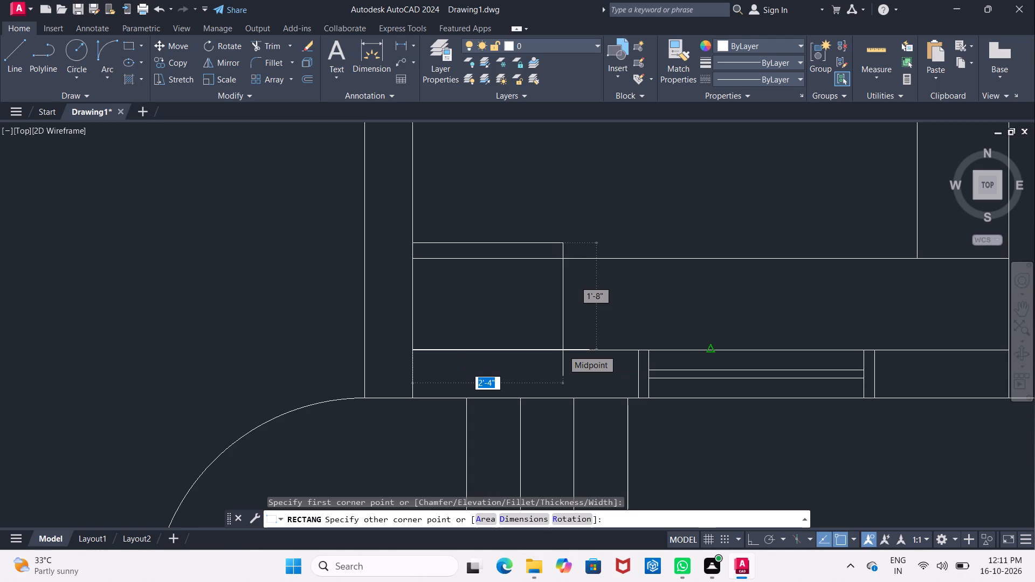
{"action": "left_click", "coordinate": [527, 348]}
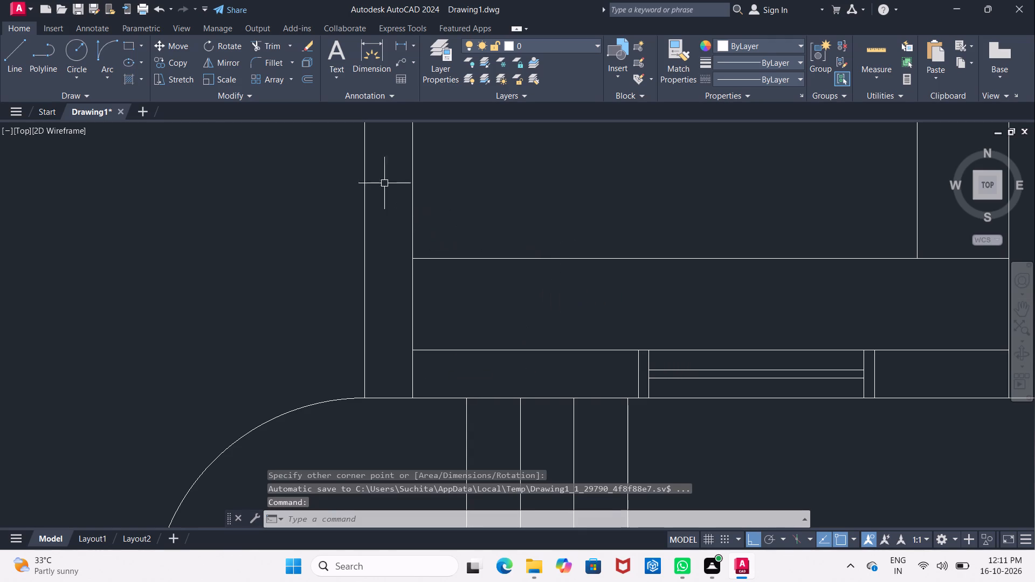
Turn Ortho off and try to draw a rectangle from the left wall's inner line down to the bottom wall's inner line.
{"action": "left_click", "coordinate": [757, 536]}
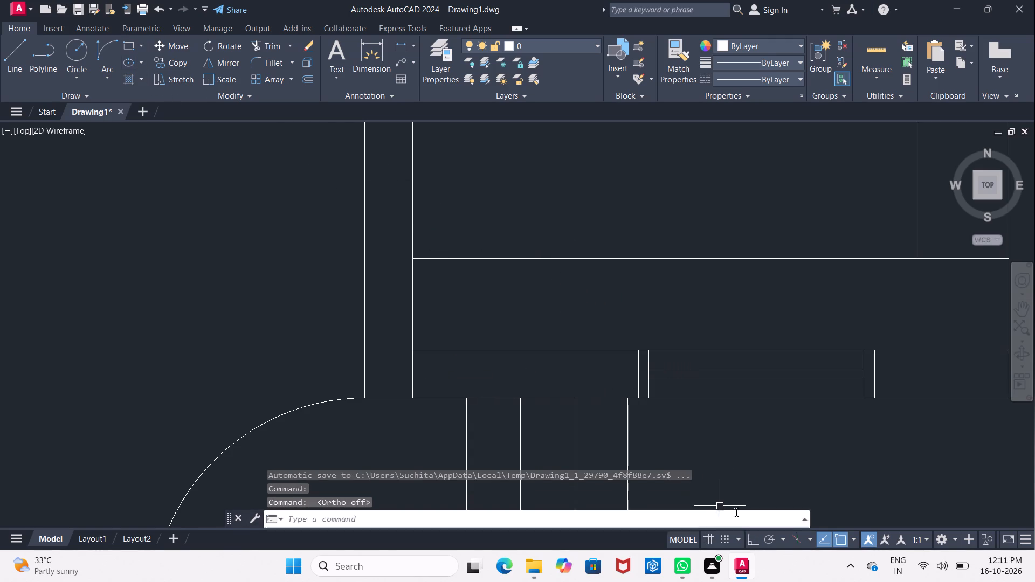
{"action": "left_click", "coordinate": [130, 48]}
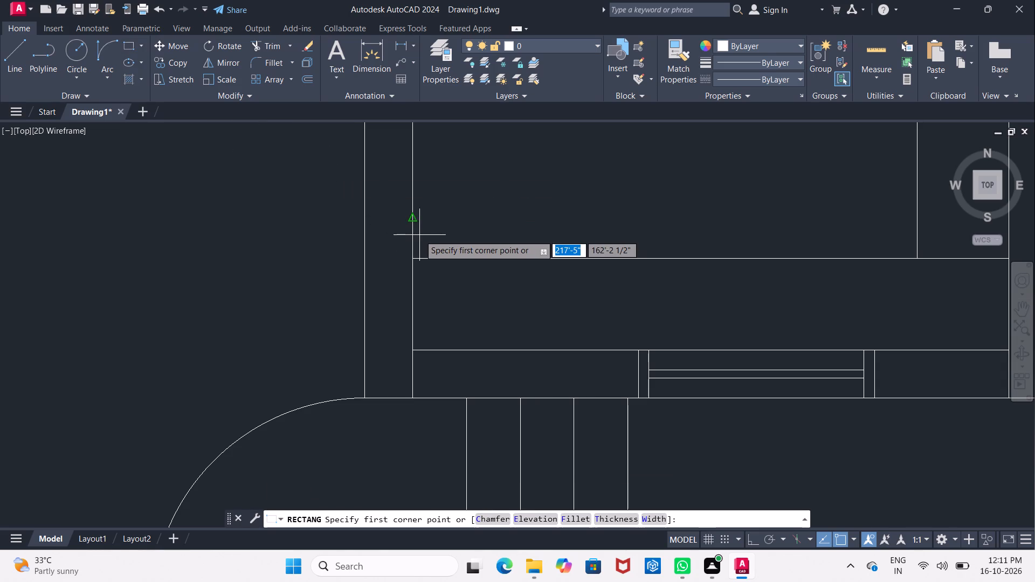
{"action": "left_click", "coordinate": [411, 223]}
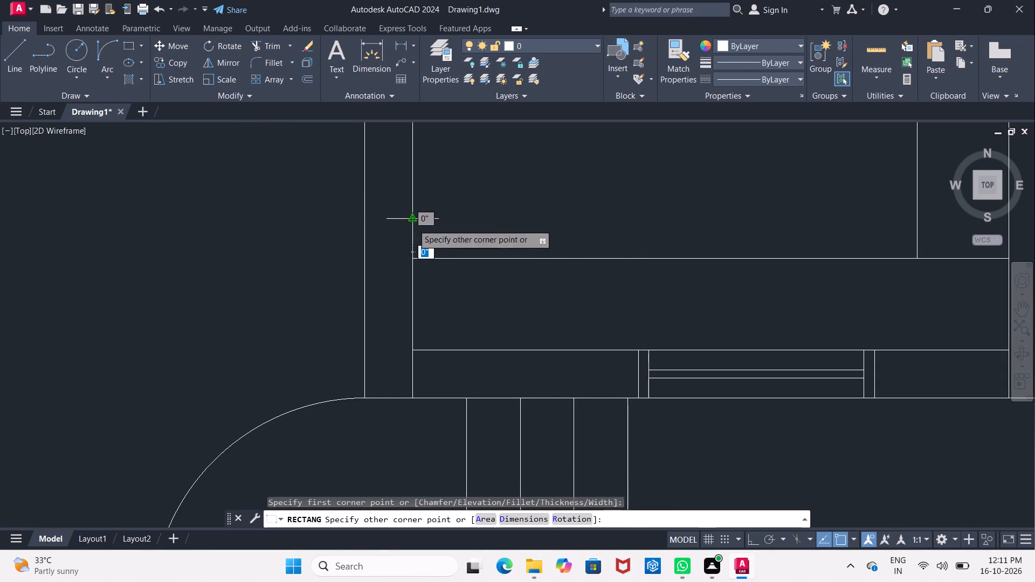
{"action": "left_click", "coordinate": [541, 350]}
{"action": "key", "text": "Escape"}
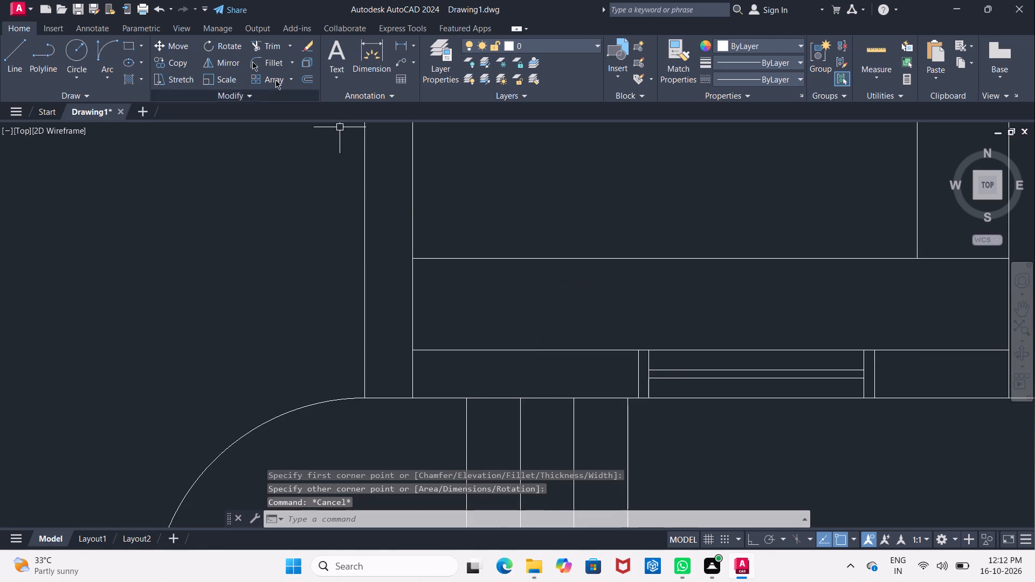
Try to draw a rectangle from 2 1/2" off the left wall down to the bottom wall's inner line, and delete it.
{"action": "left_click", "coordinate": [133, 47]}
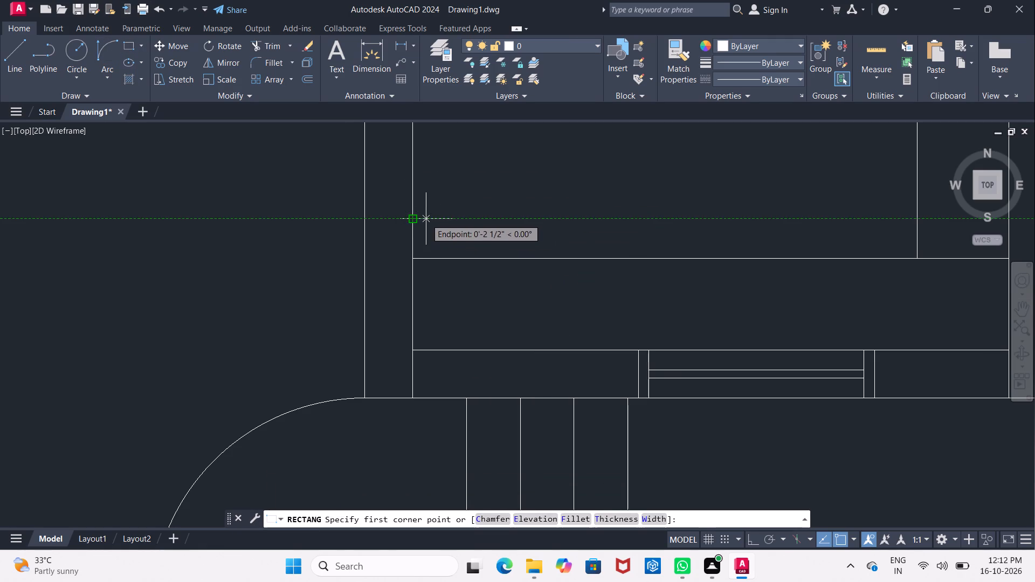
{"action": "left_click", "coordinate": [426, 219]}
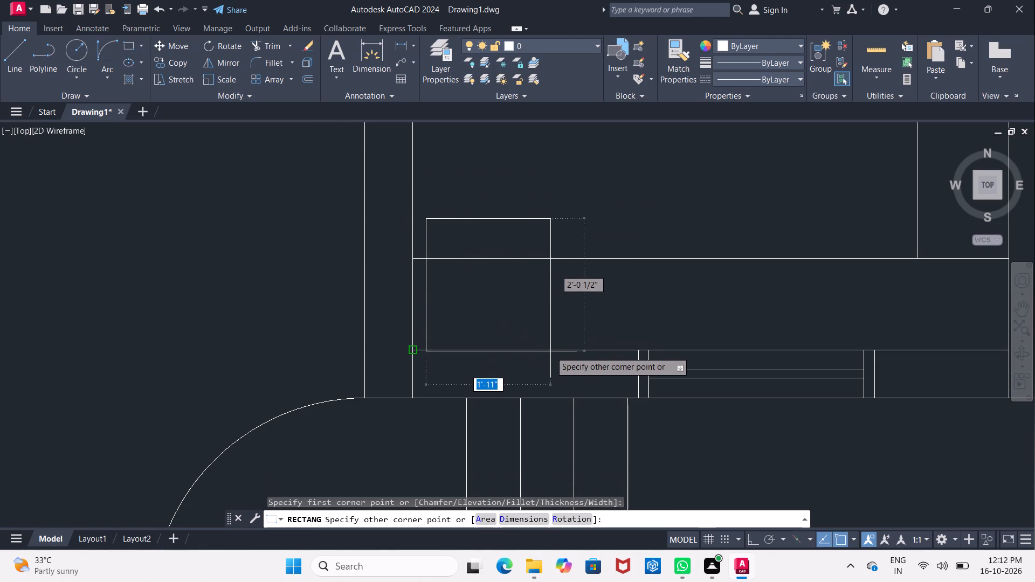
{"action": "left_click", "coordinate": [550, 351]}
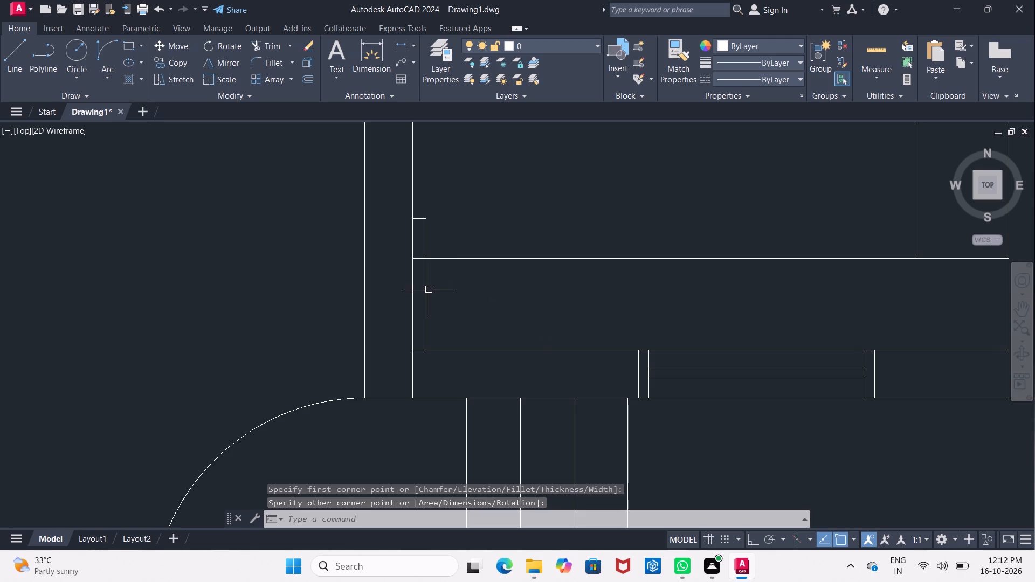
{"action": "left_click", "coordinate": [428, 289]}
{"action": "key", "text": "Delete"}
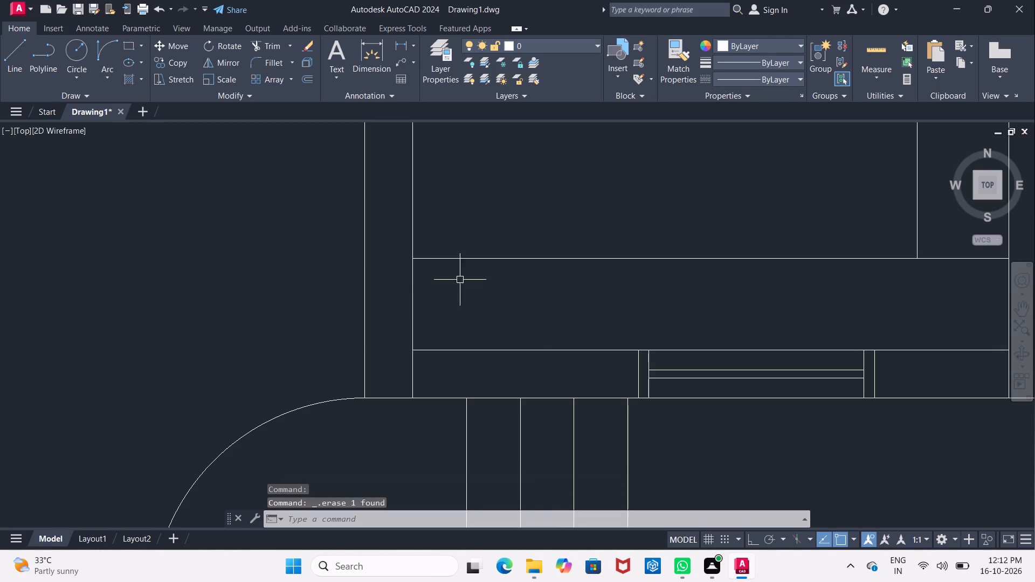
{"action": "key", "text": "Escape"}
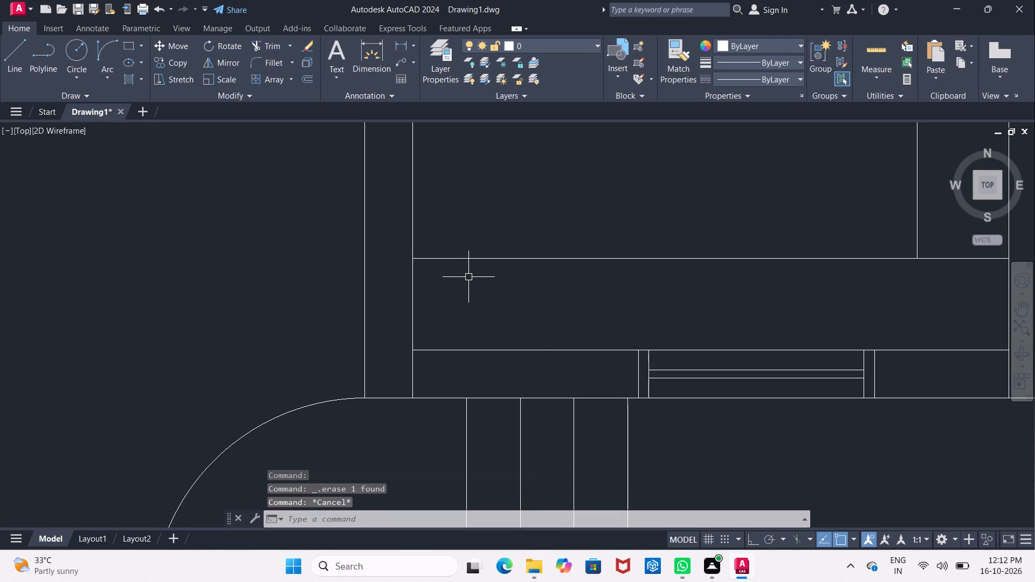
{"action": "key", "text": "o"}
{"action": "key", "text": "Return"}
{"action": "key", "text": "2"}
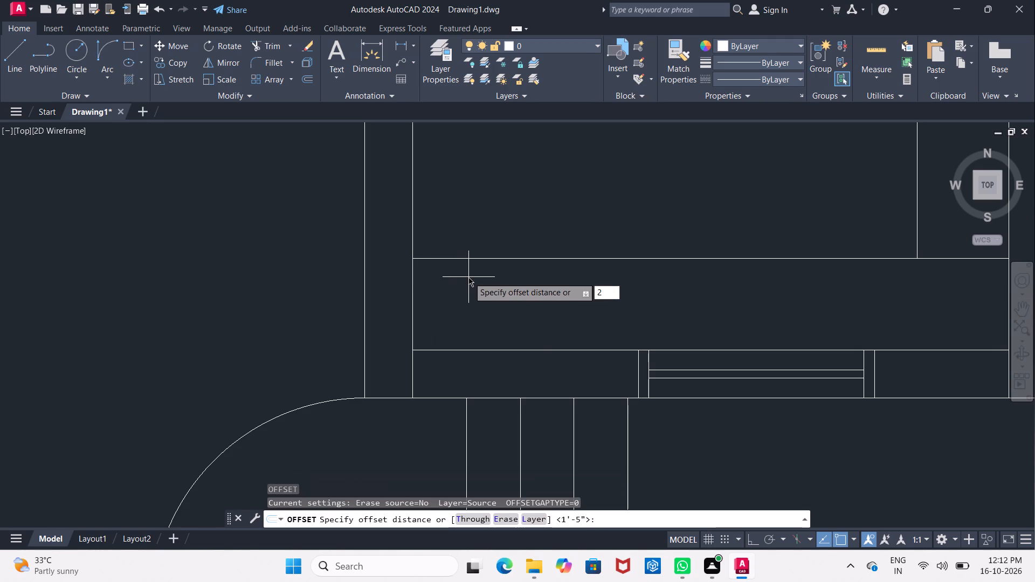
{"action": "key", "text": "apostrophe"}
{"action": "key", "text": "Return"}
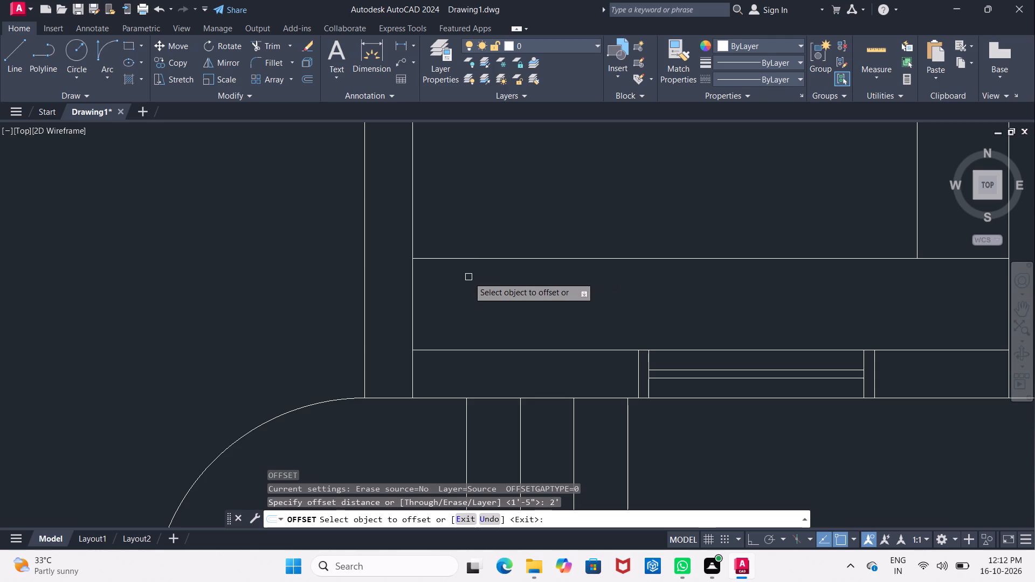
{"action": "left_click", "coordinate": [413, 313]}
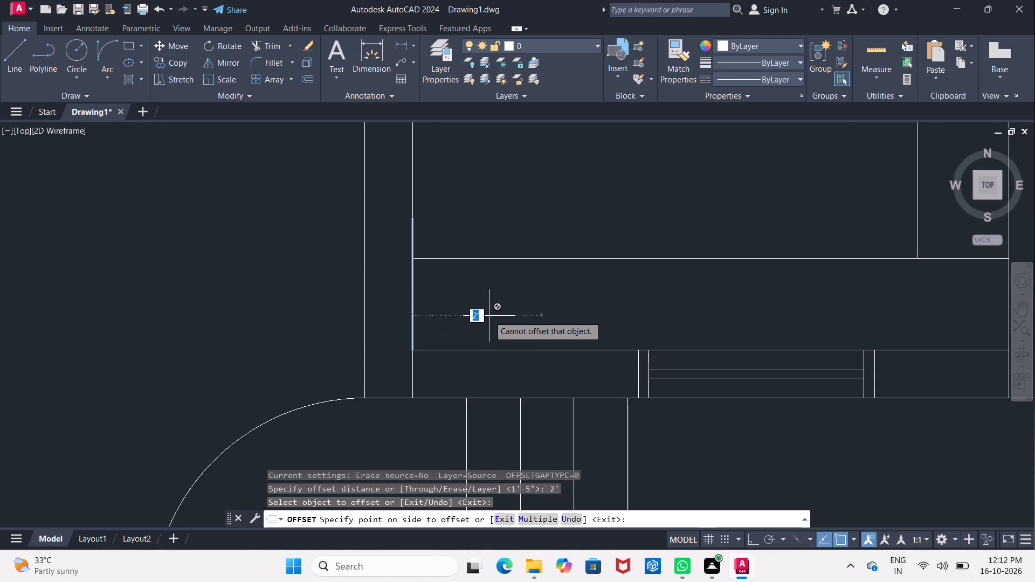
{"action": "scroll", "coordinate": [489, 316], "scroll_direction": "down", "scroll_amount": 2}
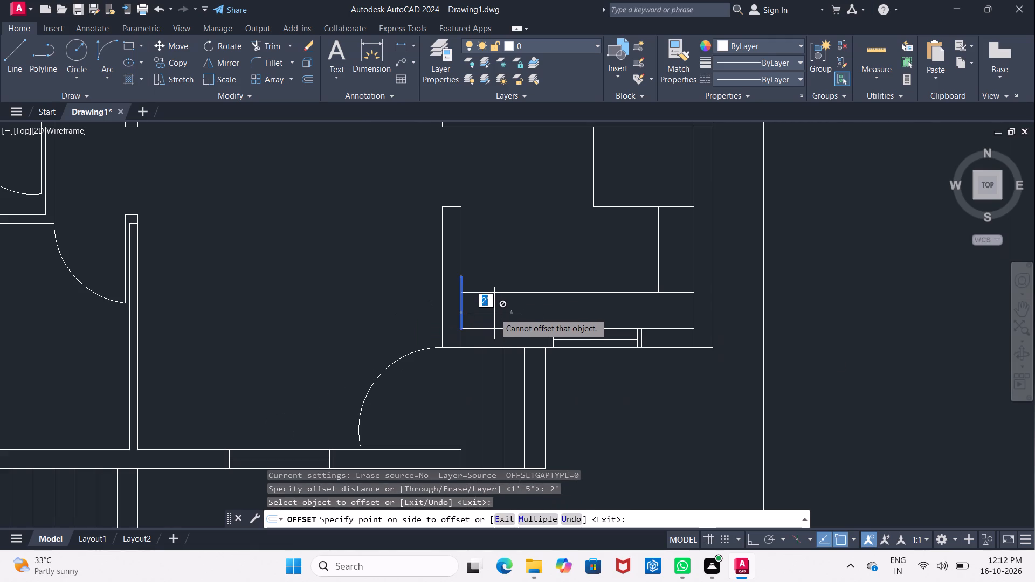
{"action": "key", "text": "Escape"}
Offset the inner line of the lower-right room's left wall 2' into the room.
{"action": "key", "text": "o"}
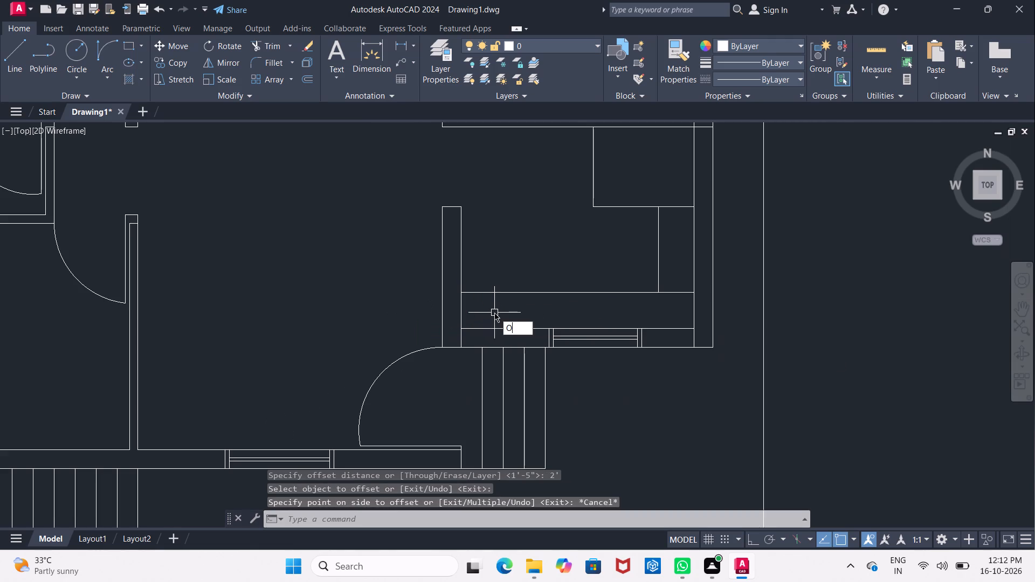
{"action": "key", "text": "Return"}
{"action": "type", "text": "2'"}
{"action": "key", "text": "Return"}
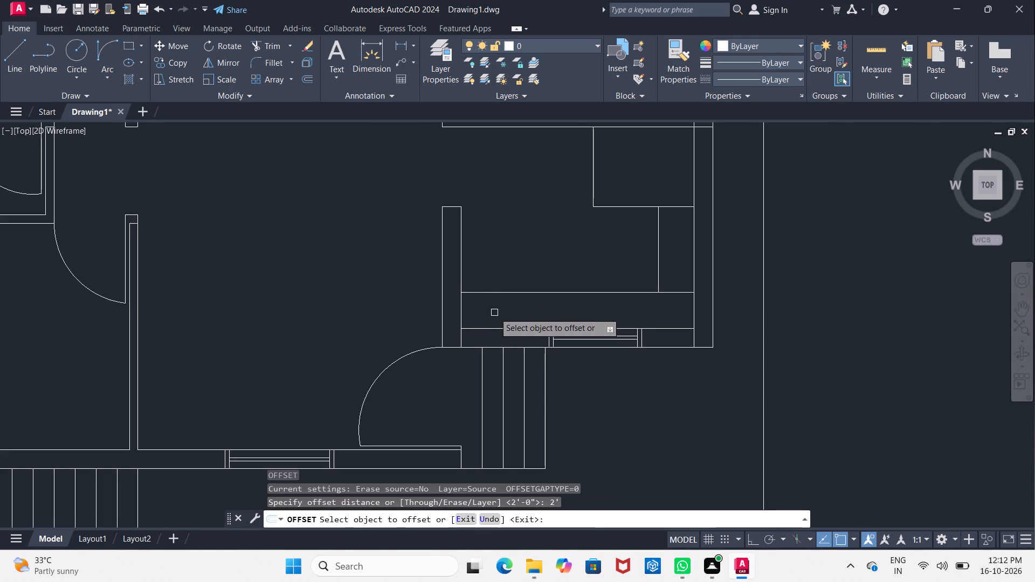
{"action": "left_click", "coordinate": [462, 242]}
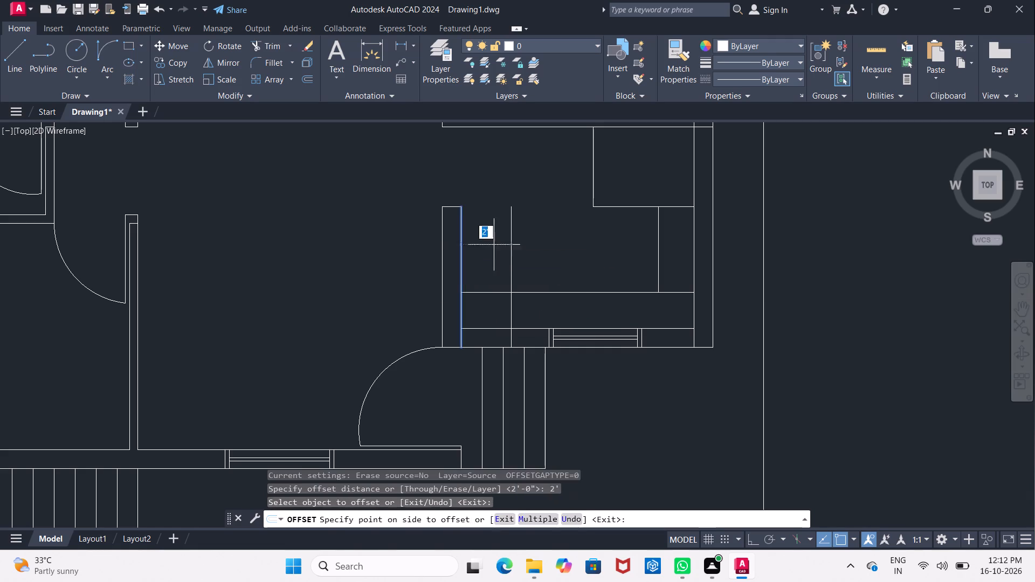
{"action": "left_click", "coordinate": [509, 248]}
{"action": "key", "text": "Escape"}
Delete the collapsed rectangle lying on the left wall's inner line beside the counter strip.
{"action": "left_click", "coordinate": [464, 308]}
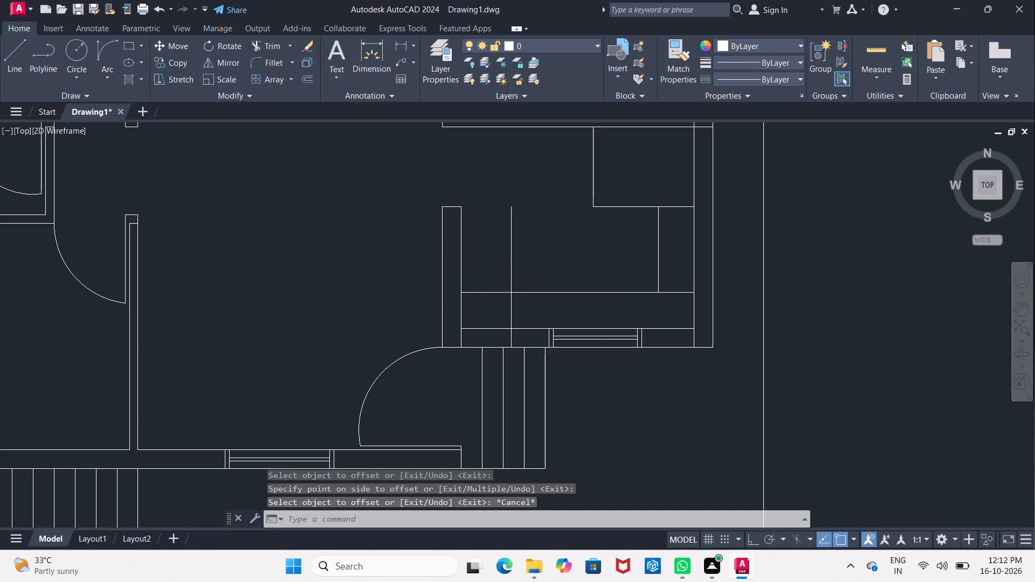
{"action": "key", "text": "Delete"}
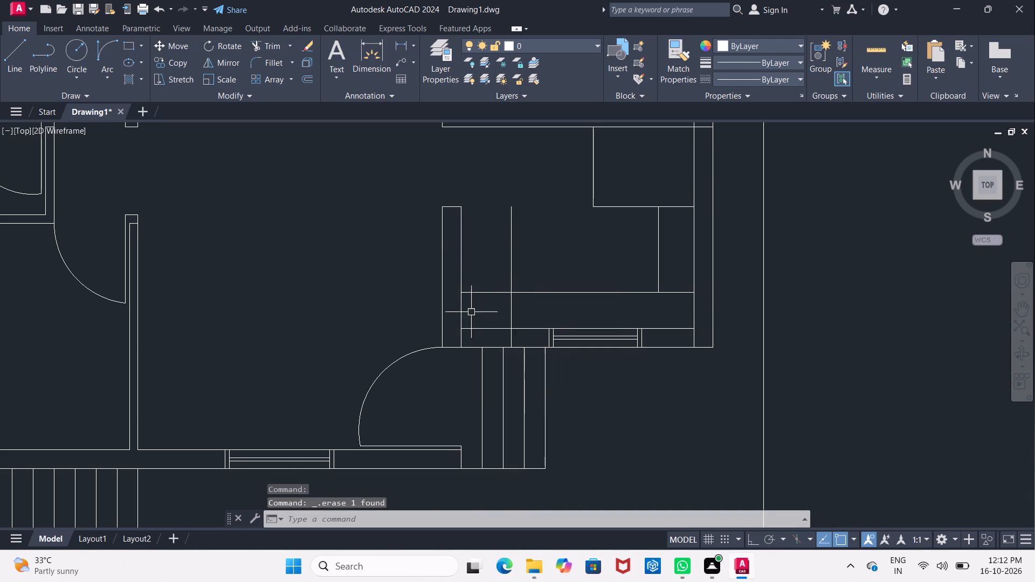
Offset the counter strip's front line 1" into the room.
{"action": "scroll", "coordinate": [535, 310], "scroll_direction": "up", "scroll_amount": 1}
{"action": "key", "text": "Escape"}
{"action": "key", "text": "o"}
{"action": "key", "text": "Return"}
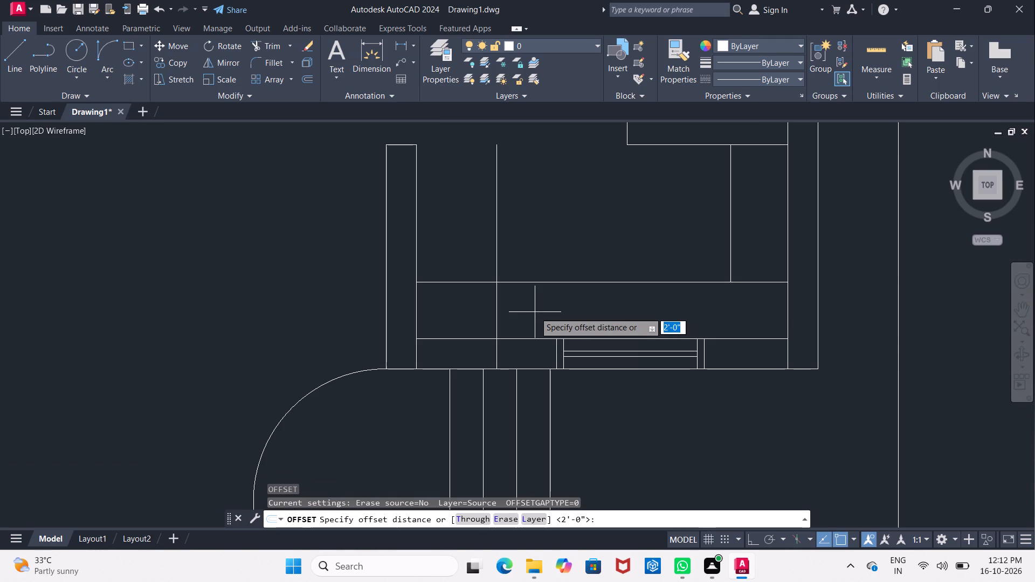
{"action": "type", "text": ".5\""}
{"action": "key", "text": "Return"}
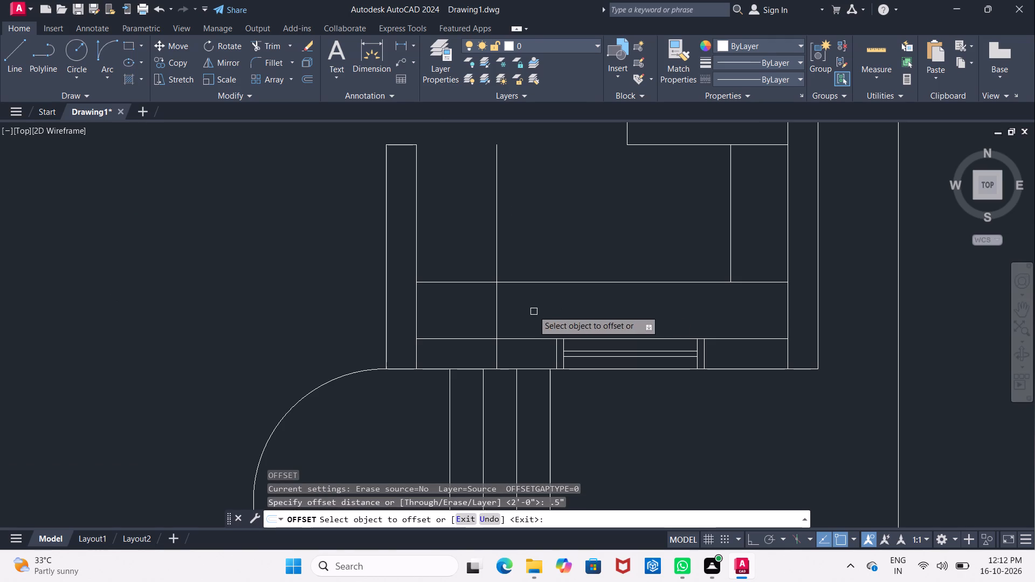
{"action": "left_click", "coordinate": [550, 285]}
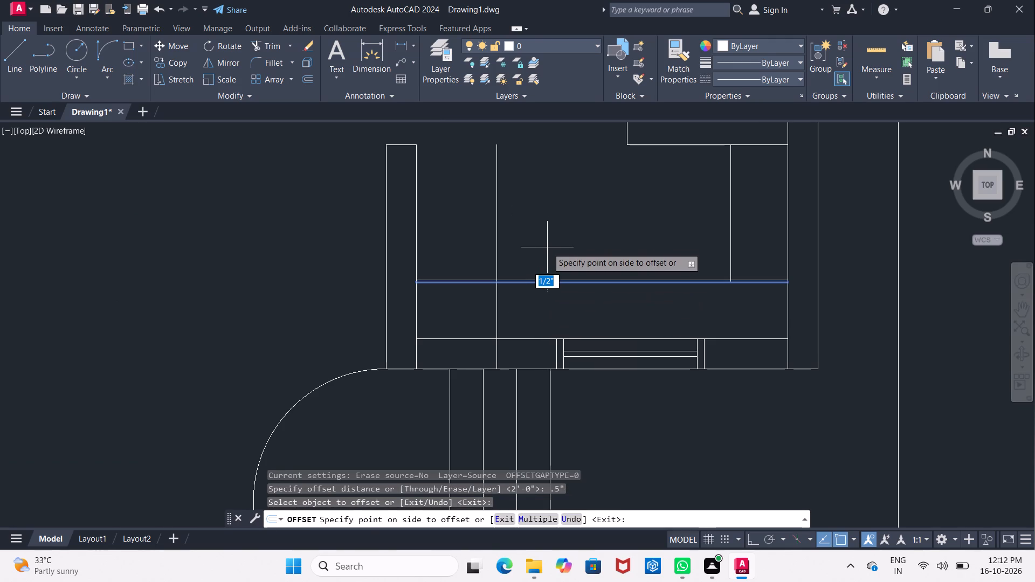
{"action": "type", "text": "1\""}
{"action": "key", "text": "Return"}
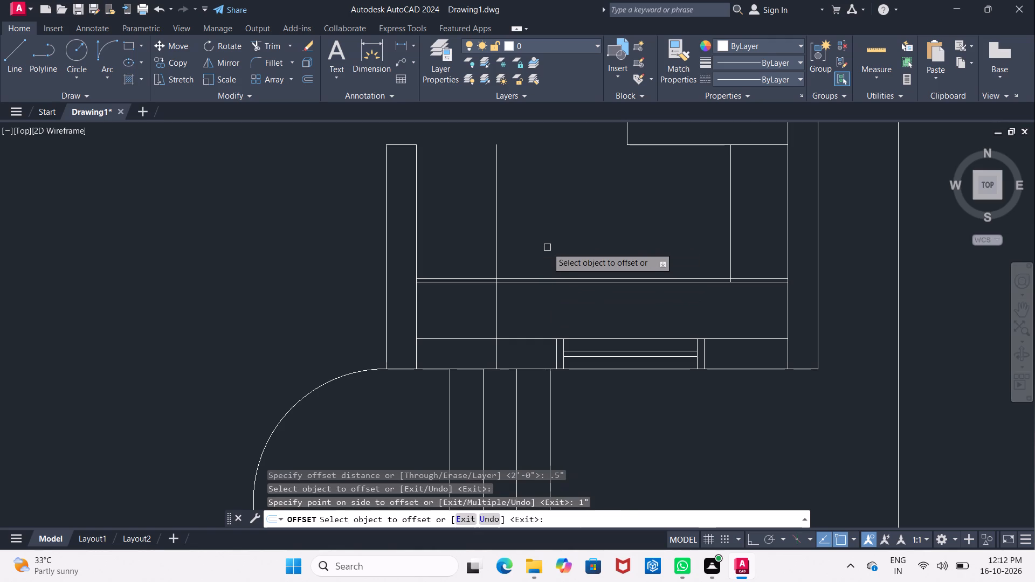
{"action": "left_click", "coordinate": [561, 247]}
{"action": "key", "text": "Escape"}
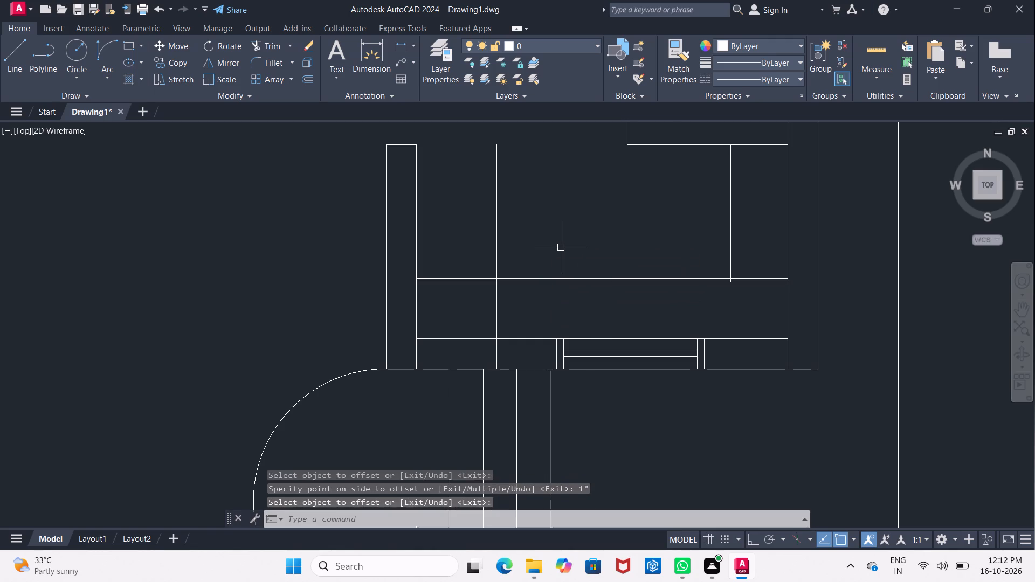
Trim the 2' and 1" offset lines to leave a box at the counter strip's left end, removing the leftover segment at the right counter.
{"action": "type", "text": "TR"}
{"action": "left_click", "coordinate": [584, 272]}
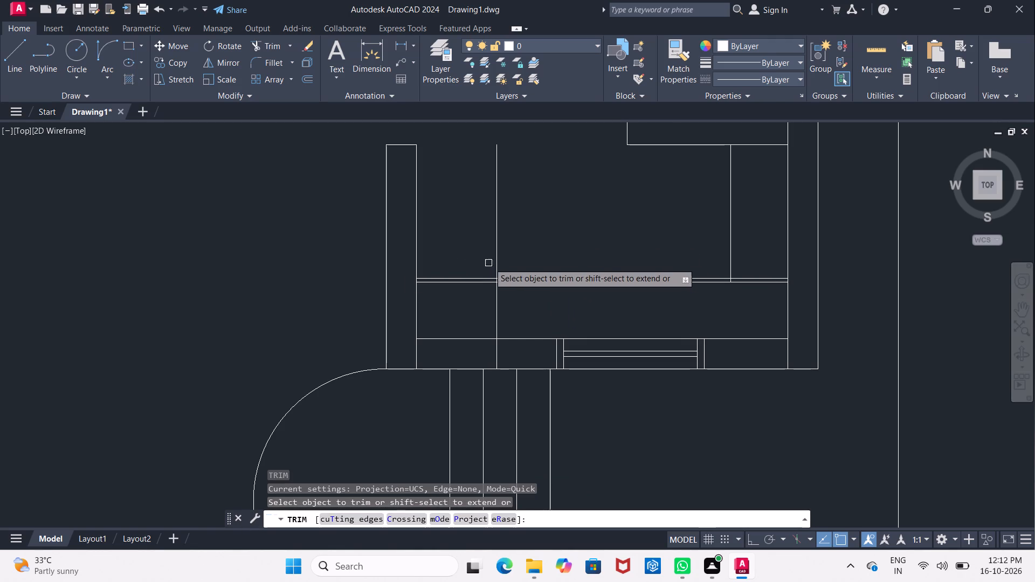
{"action": "left_click", "coordinate": [494, 265]}
{"action": "left_click", "coordinate": [514, 275]}
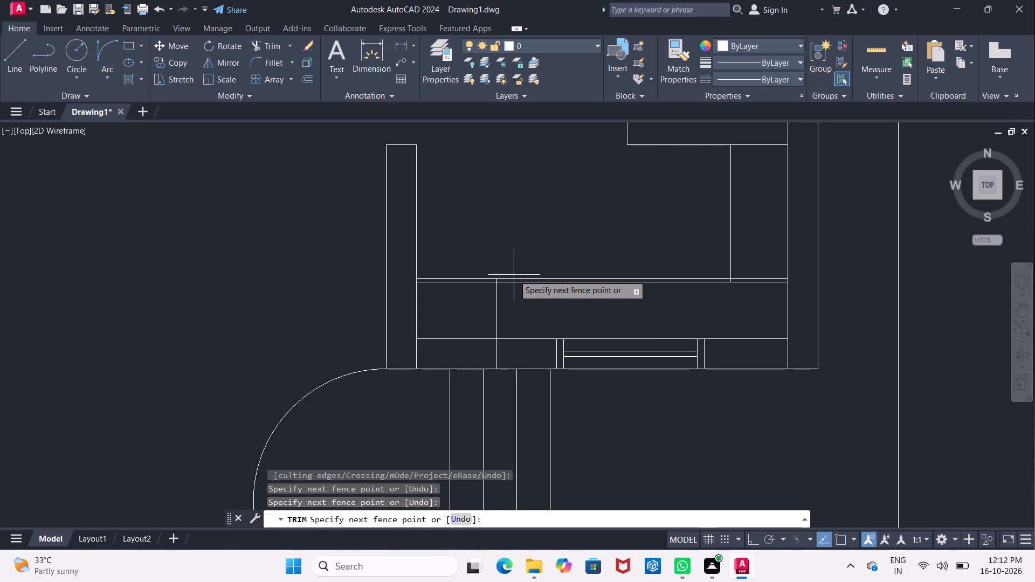
{"action": "left_click", "coordinate": [514, 277]}
{"action": "left_click", "coordinate": [514, 277]}
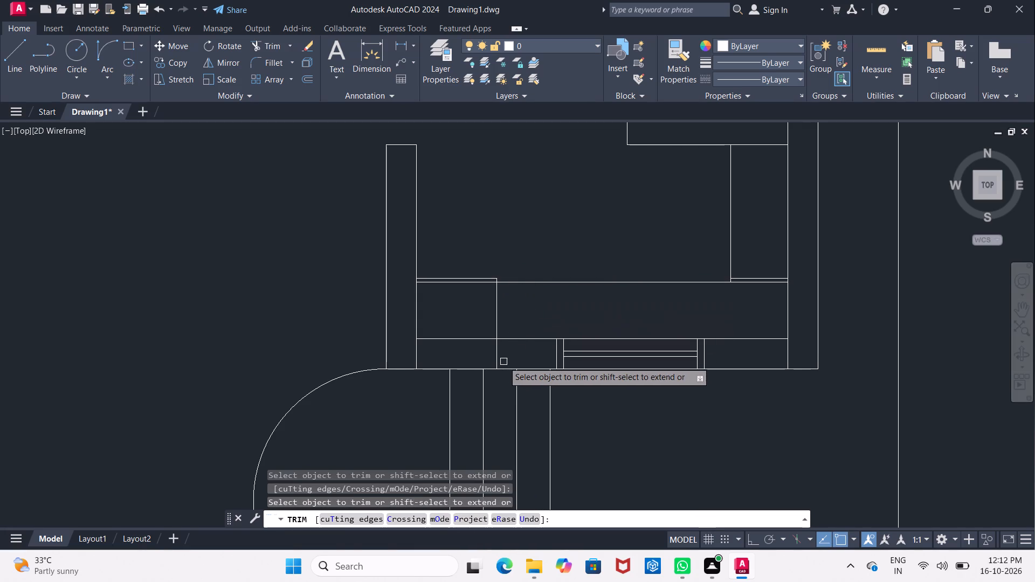
{"action": "left_click", "coordinate": [498, 357]}
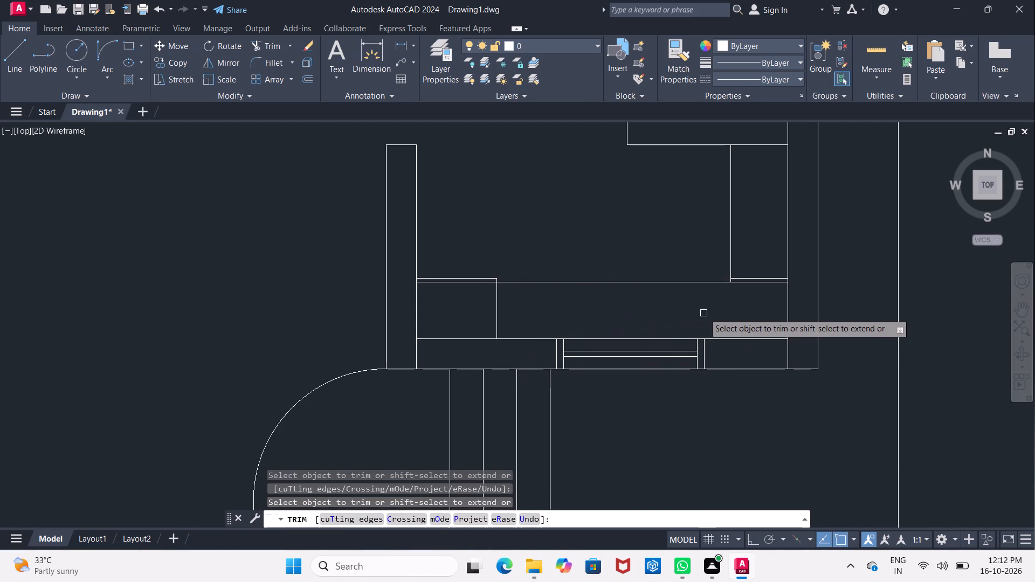
{"action": "scroll", "coordinate": [713, 304], "scroll_direction": "up", "scroll_amount": 2}
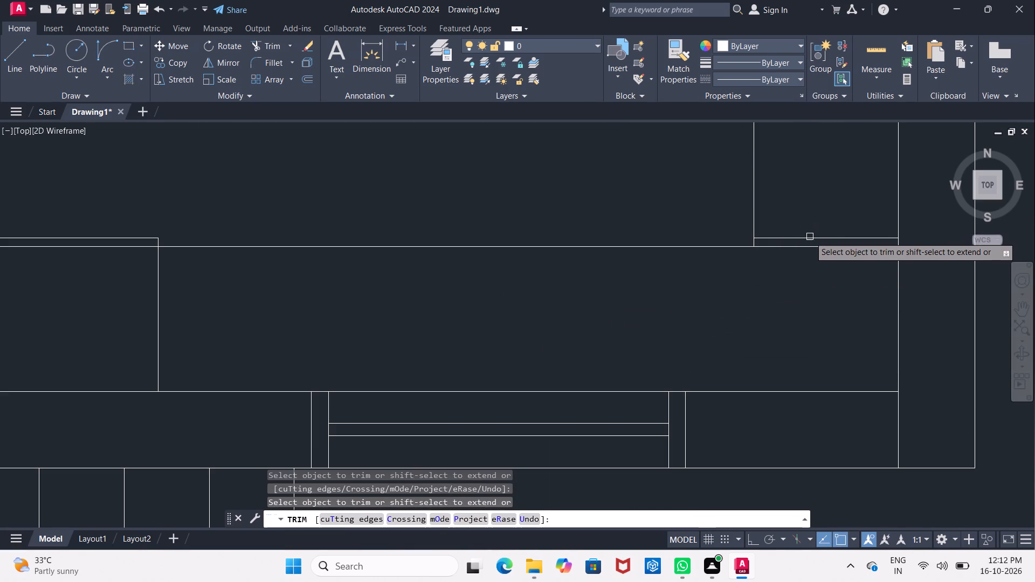
{"action": "left_click", "coordinate": [810, 238]}
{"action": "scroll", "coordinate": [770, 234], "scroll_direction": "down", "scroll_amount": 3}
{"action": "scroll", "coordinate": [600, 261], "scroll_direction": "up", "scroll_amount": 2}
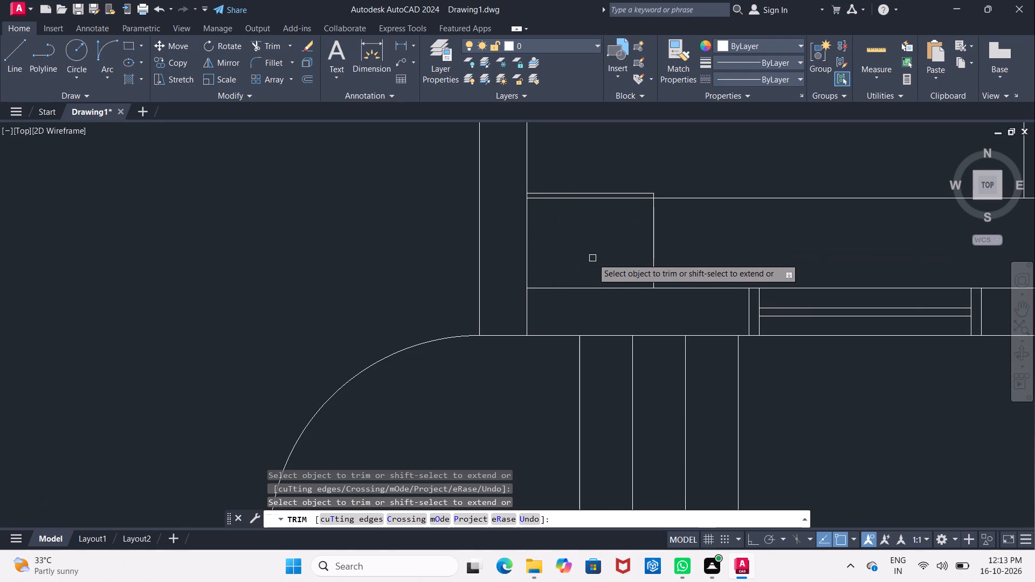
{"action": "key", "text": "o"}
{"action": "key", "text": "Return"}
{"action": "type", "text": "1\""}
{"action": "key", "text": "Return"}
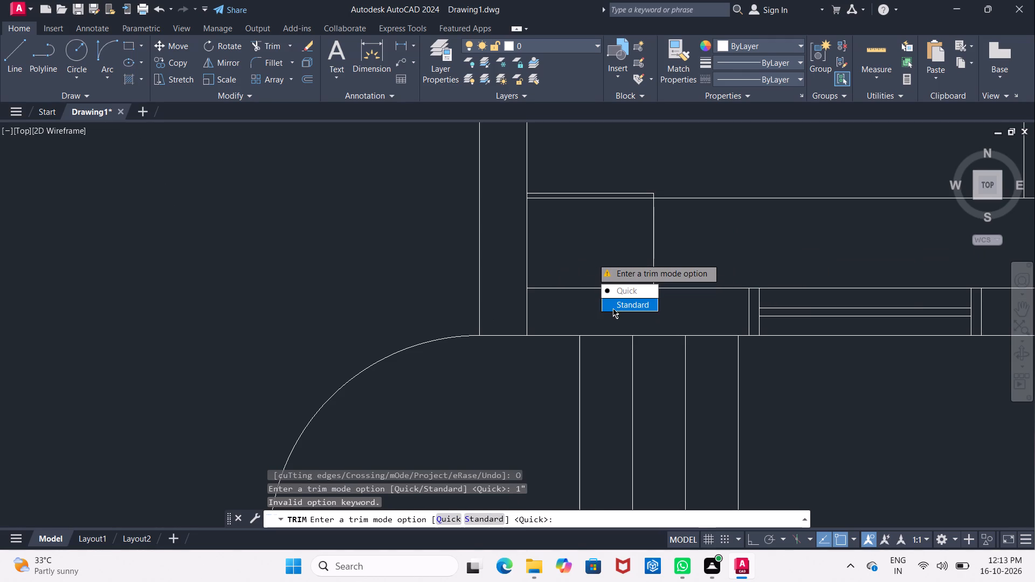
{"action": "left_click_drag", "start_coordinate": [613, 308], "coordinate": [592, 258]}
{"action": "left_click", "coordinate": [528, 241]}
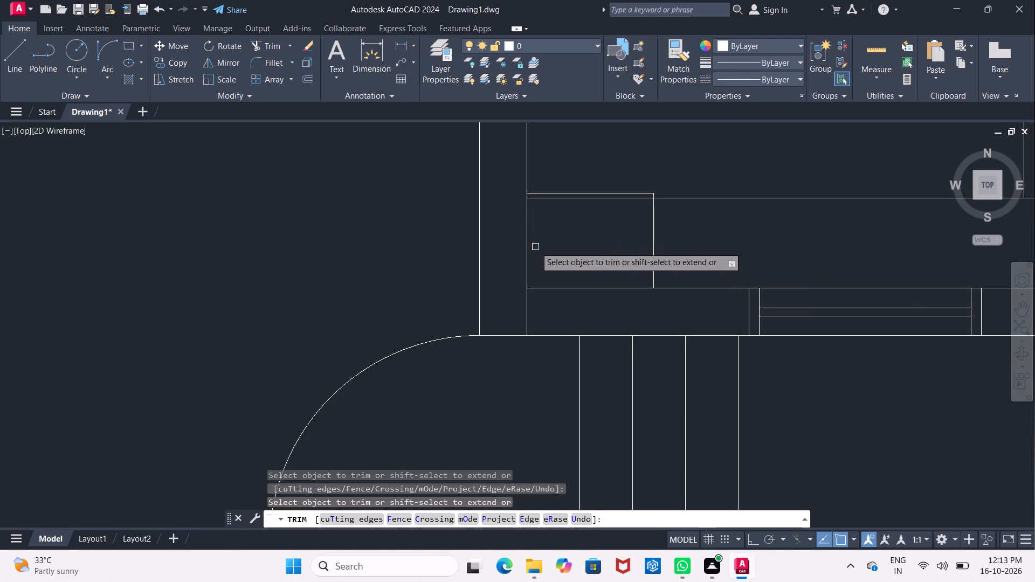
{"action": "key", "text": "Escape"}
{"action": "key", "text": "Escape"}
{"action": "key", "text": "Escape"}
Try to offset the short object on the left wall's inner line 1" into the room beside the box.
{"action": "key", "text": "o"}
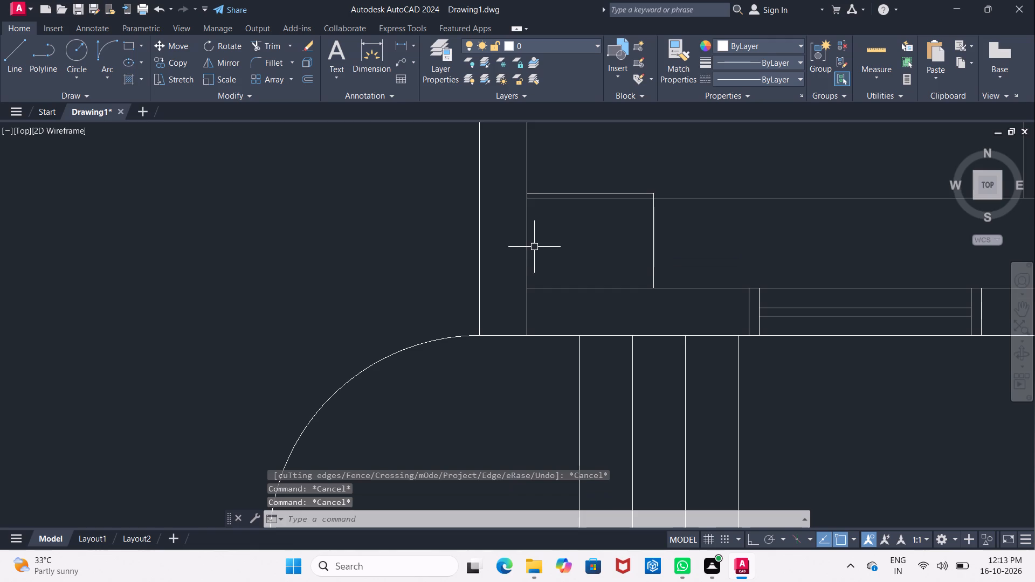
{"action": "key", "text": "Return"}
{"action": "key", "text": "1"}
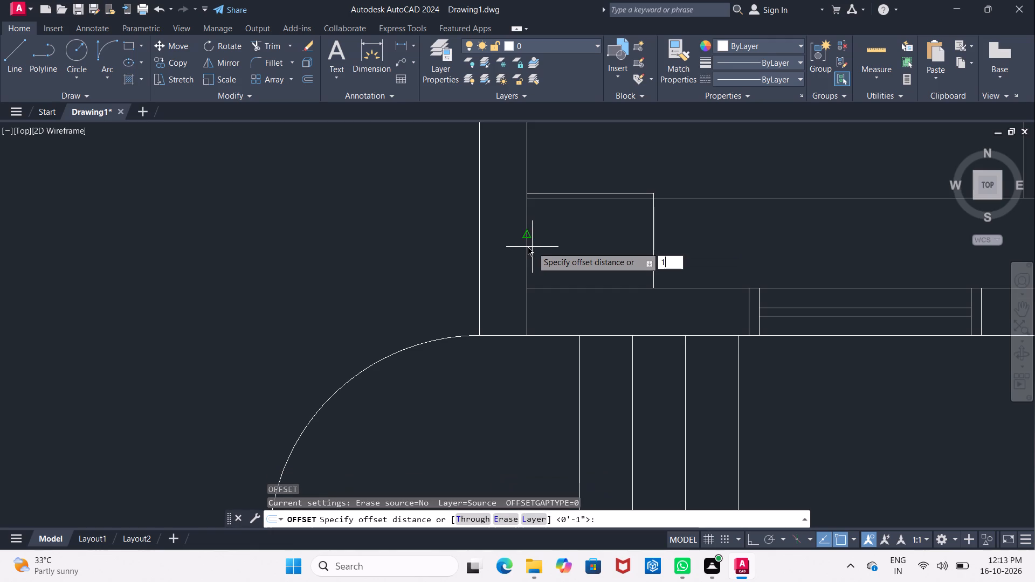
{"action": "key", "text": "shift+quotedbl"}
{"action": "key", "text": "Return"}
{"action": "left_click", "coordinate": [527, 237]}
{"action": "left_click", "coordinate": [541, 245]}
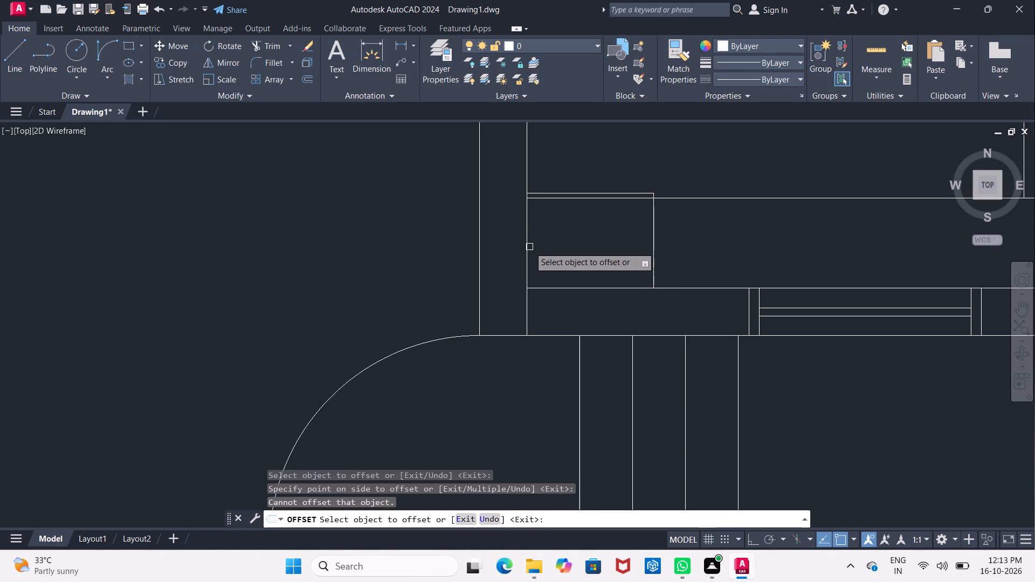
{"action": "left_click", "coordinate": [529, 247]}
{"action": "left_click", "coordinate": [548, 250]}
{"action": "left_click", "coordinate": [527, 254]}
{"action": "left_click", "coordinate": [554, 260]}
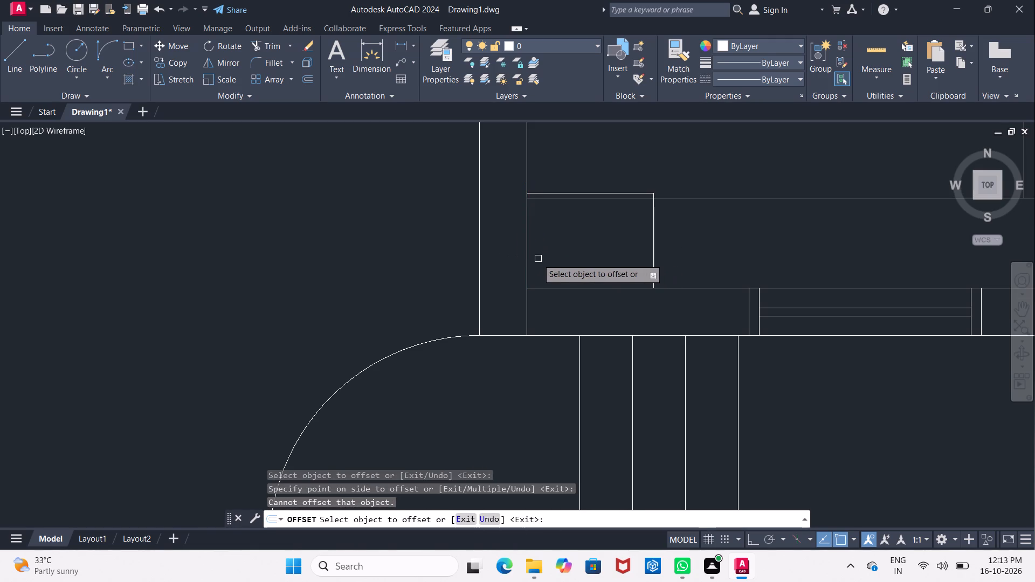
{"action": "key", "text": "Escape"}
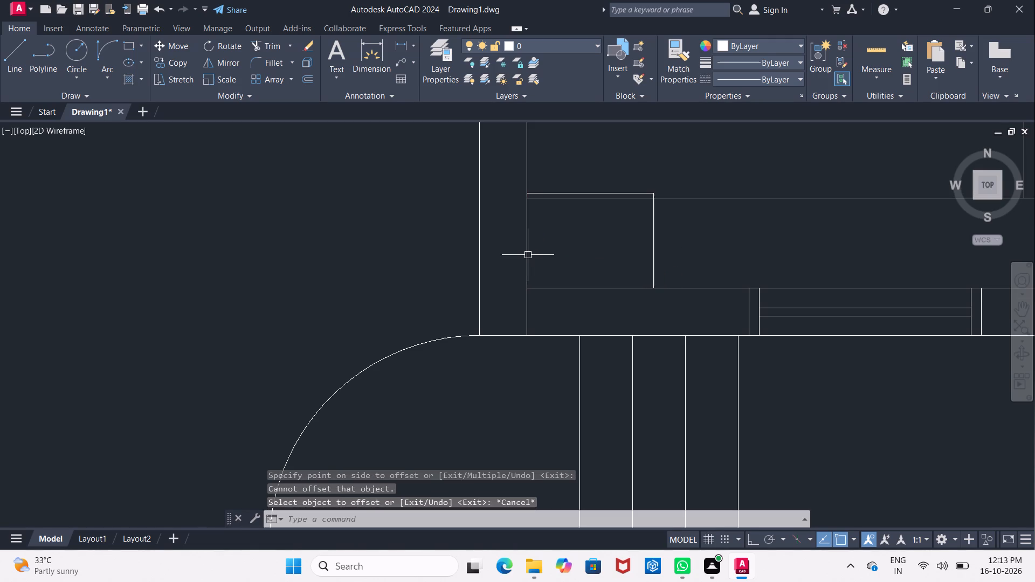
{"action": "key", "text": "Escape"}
Delete the short object overlapping the left wall's inner line beside the box.
{"action": "left_click", "coordinate": [528, 255]}
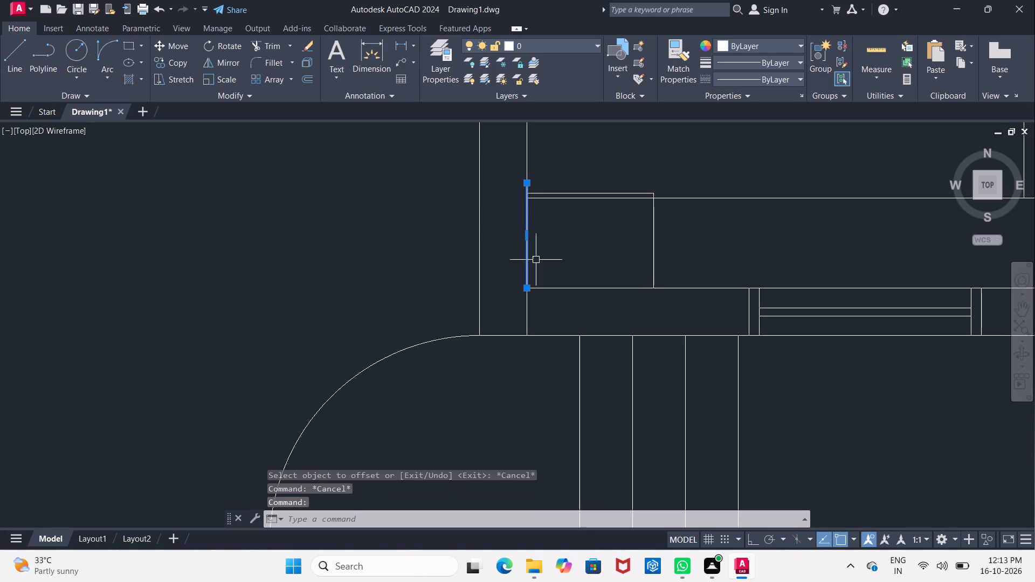
{"action": "key", "text": "Delete"}
Offset the full inner line of the lower-right room's left wall 1" into the room.
{"action": "left_click", "coordinate": [528, 255]}
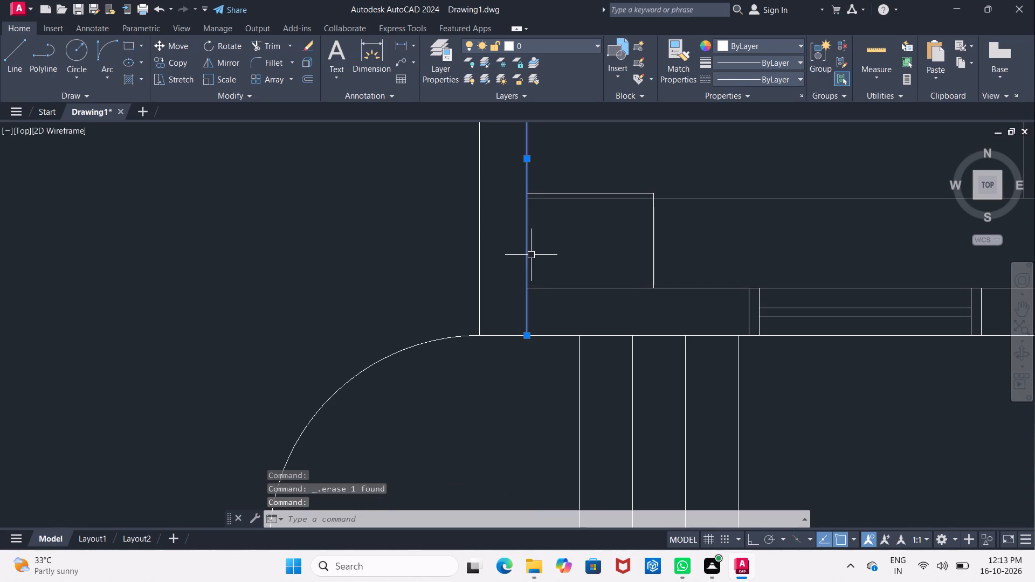
{"action": "key", "text": "Escape"}
{"action": "key", "text": "o"}
{"action": "key", "text": "Return"}
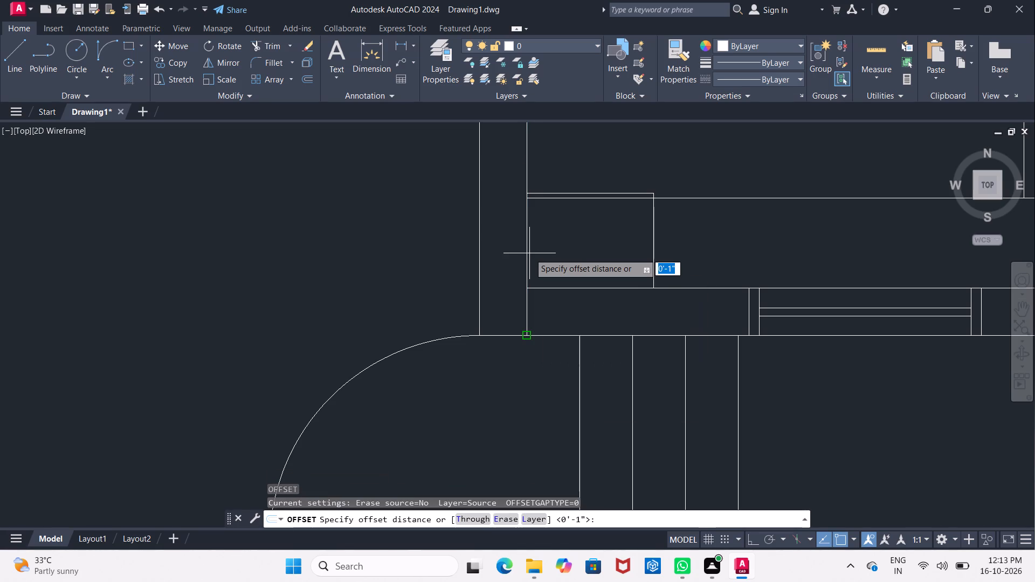
{"action": "key", "text": "1"}
{"action": "key", "text": "shift+quotedbl"}
{"action": "key", "text": "Return"}
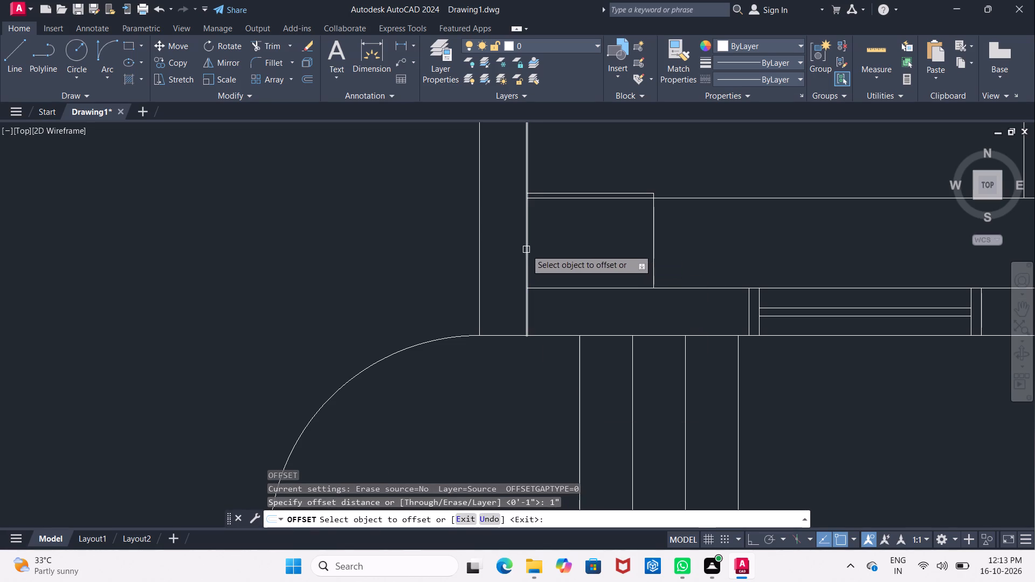
{"action": "left_click", "coordinate": [526, 250]}
{"action": "left_click", "coordinate": [545, 254]}
{"action": "key", "text": "Escape"}
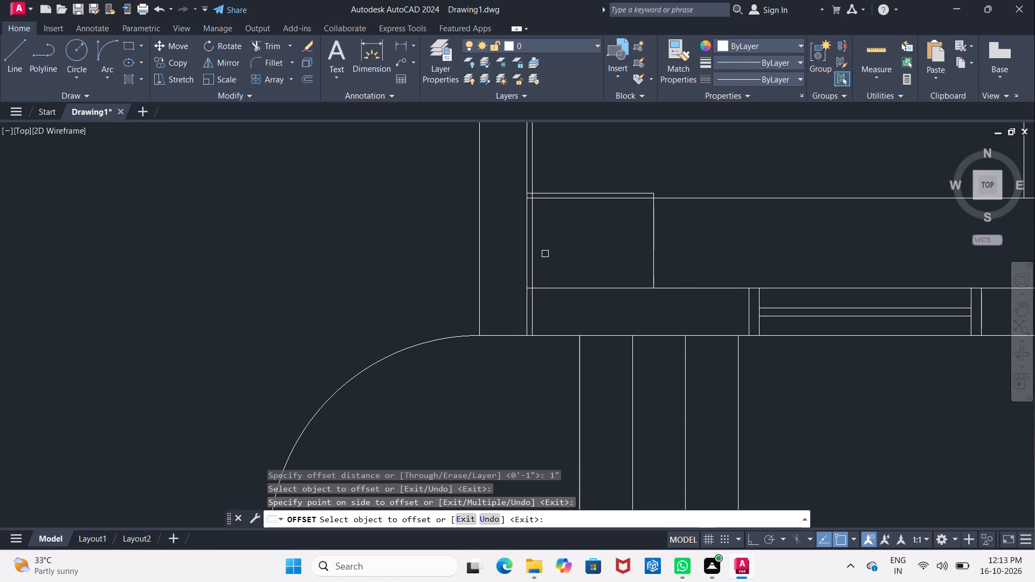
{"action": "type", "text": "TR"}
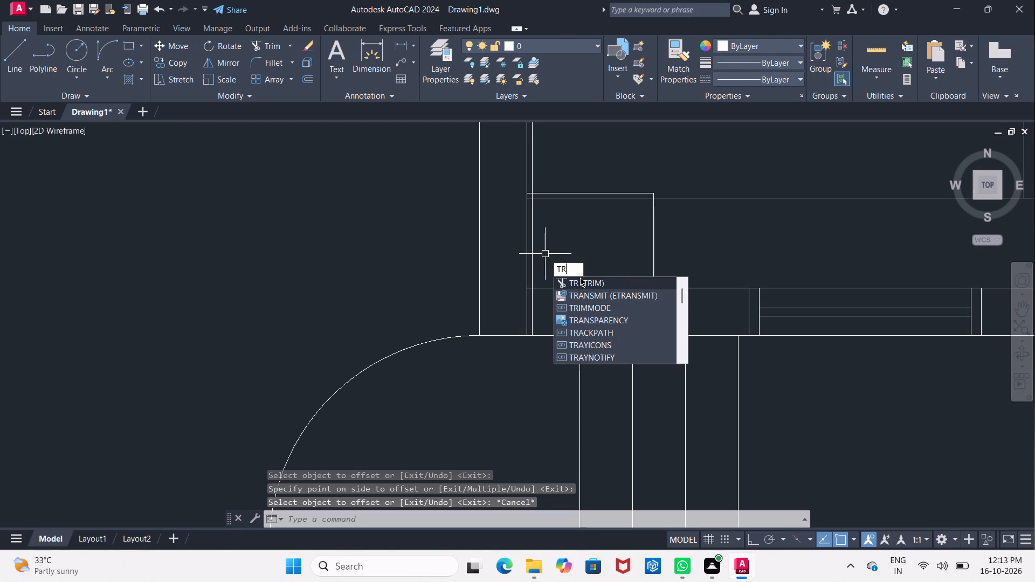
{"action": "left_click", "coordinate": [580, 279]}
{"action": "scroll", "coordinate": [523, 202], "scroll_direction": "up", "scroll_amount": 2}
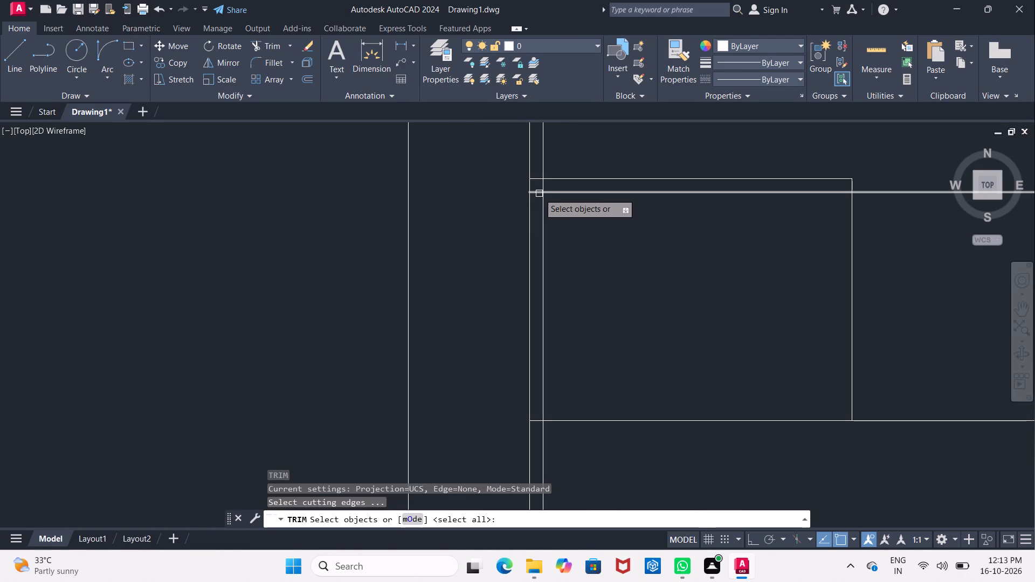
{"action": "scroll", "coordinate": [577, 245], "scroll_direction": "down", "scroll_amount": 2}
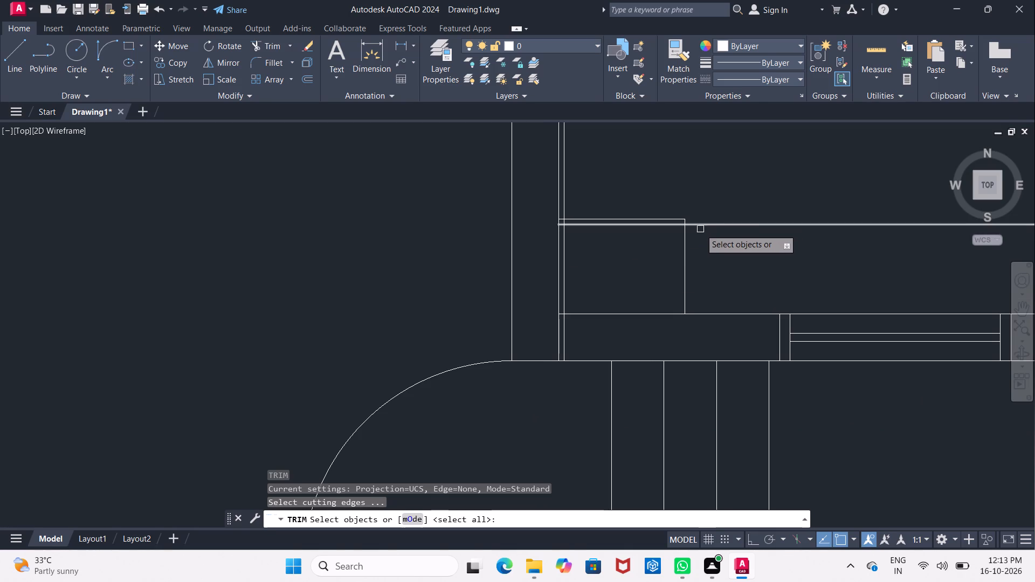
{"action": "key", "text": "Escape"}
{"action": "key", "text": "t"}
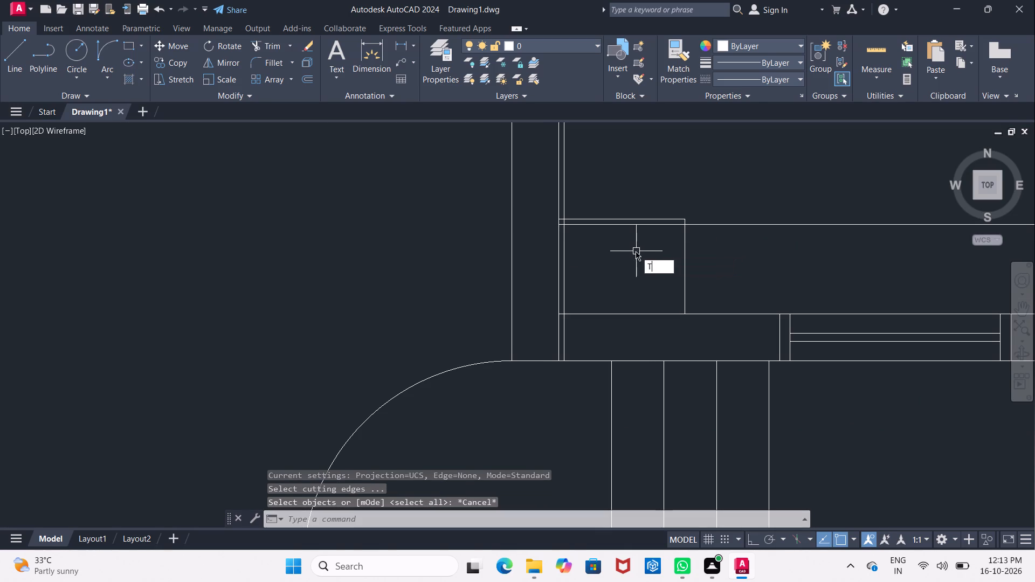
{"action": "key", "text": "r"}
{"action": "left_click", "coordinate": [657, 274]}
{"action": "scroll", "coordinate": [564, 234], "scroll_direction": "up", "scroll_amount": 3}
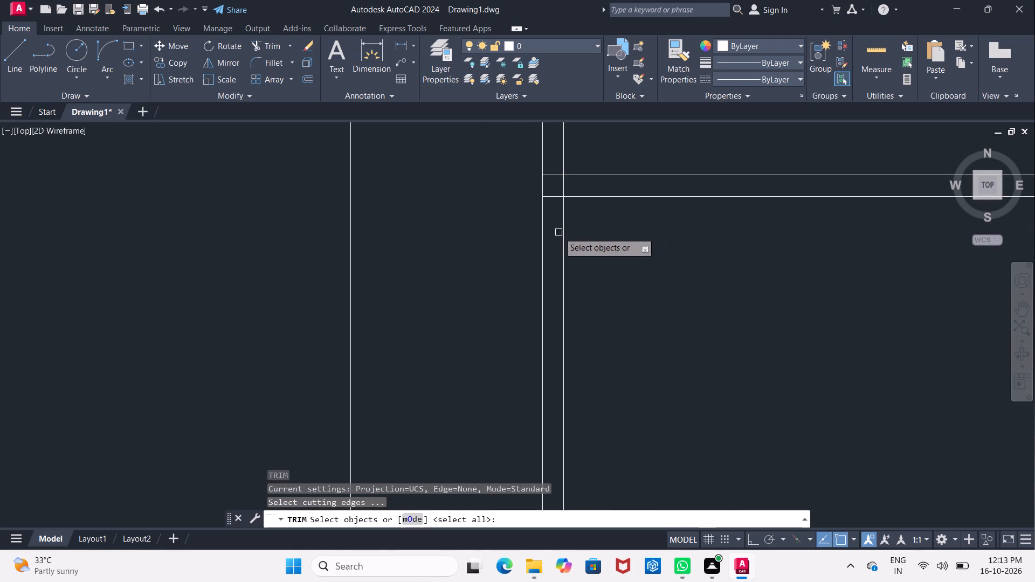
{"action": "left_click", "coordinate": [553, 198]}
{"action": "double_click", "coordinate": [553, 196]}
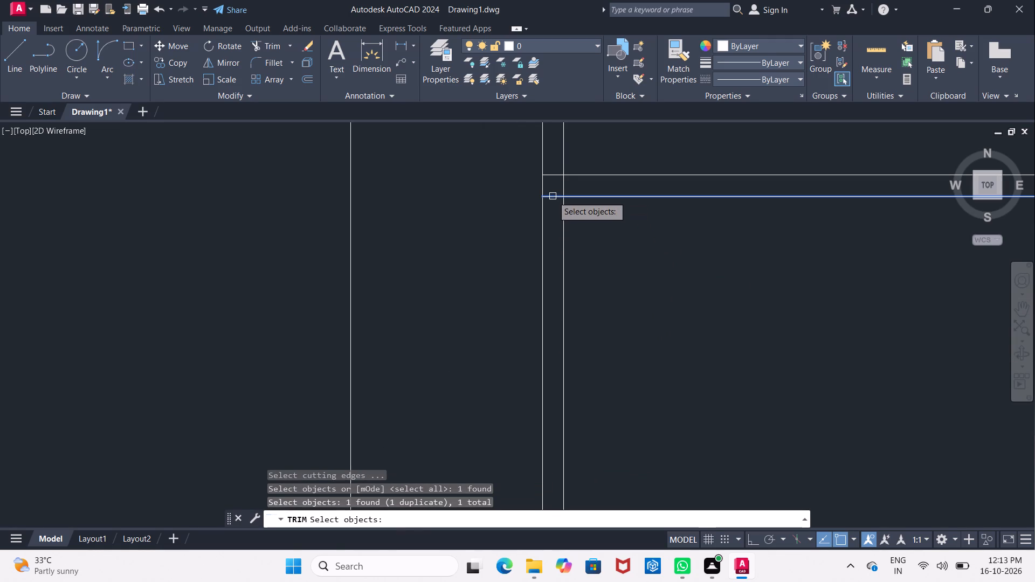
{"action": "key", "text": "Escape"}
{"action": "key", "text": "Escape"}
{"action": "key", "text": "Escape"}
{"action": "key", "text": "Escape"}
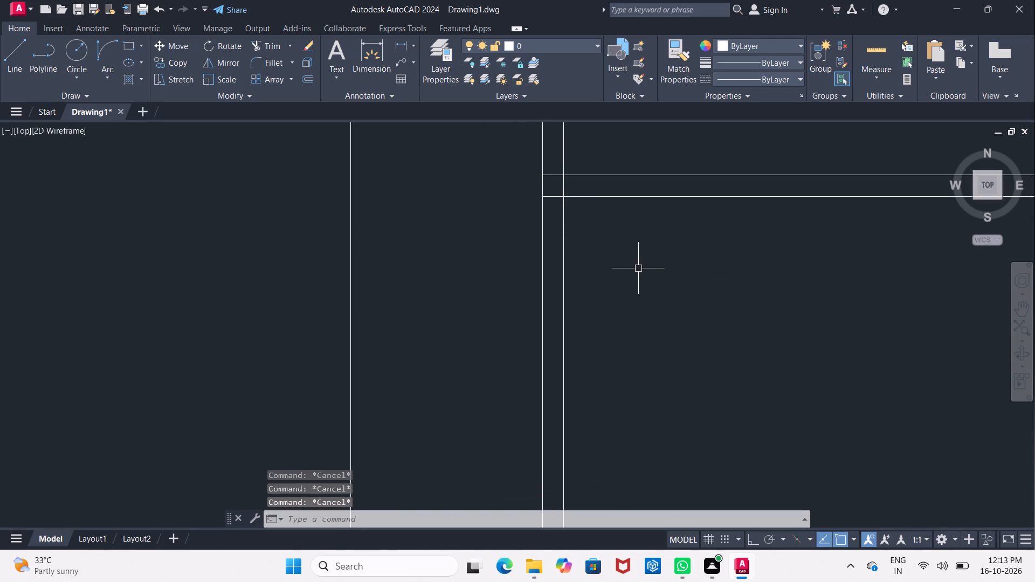
Delete the counter strip's long front line running just below the box's upper edge.
{"action": "left_click", "coordinate": [654, 195]}
{"action": "key", "text": "Delete"}
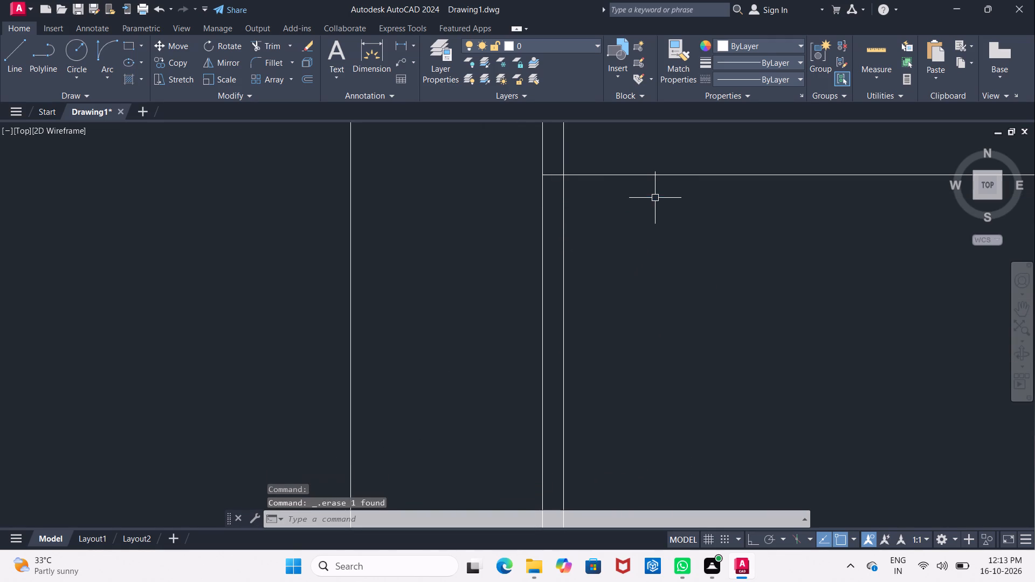
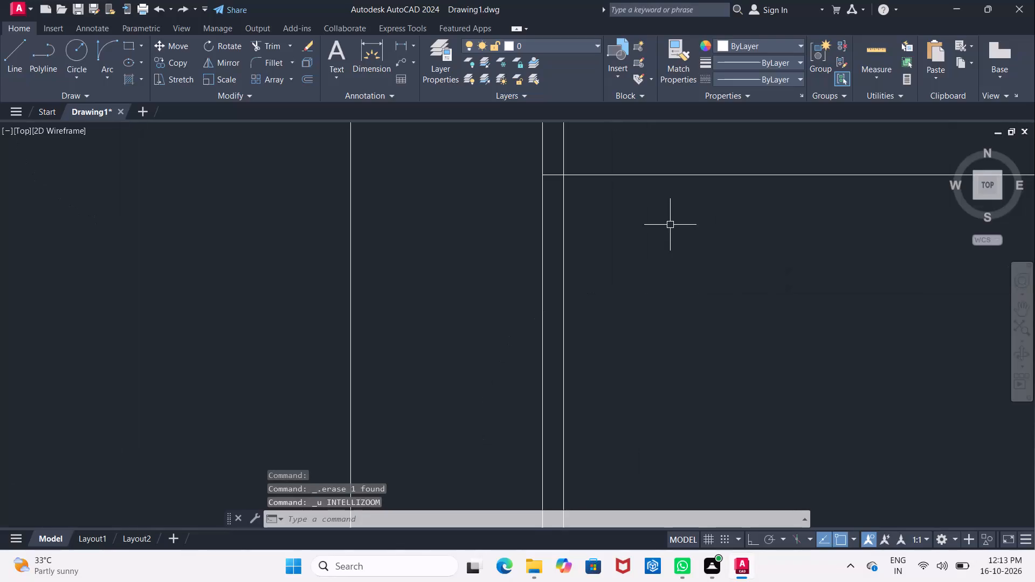
Undo the deletion of the counter strip's long front line.
{"action": "scroll", "coordinate": [669, 225], "scroll_direction": "down", "scroll_amount": 3}
{"action": "key", "text": "ctrl+z"}
{"action": "key", "text": "ctrl+z"}
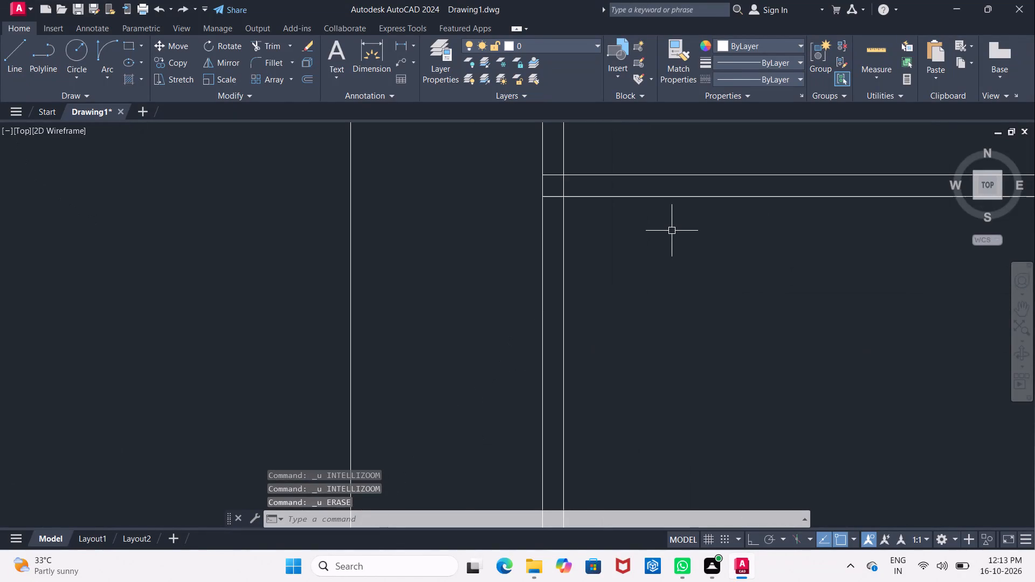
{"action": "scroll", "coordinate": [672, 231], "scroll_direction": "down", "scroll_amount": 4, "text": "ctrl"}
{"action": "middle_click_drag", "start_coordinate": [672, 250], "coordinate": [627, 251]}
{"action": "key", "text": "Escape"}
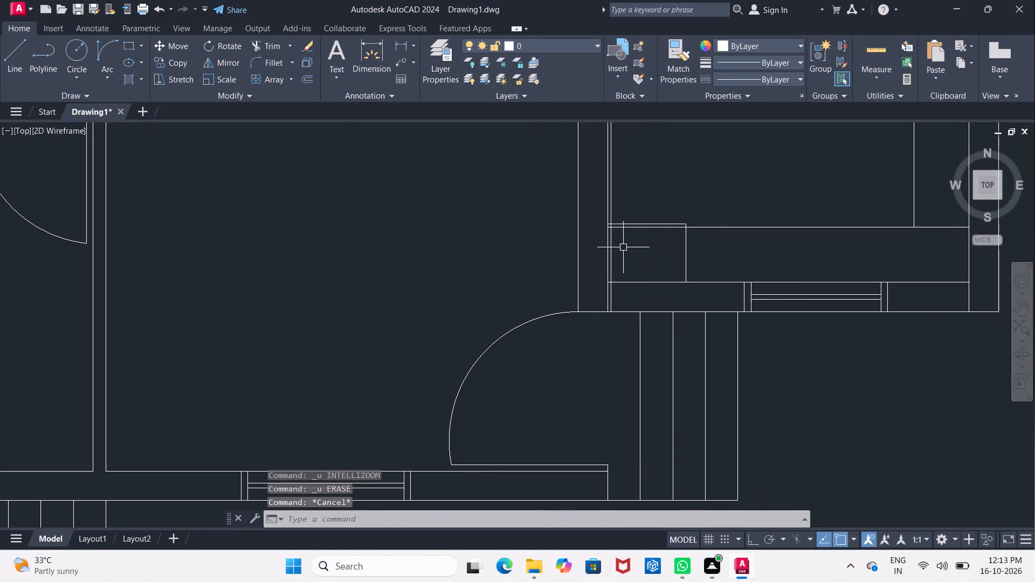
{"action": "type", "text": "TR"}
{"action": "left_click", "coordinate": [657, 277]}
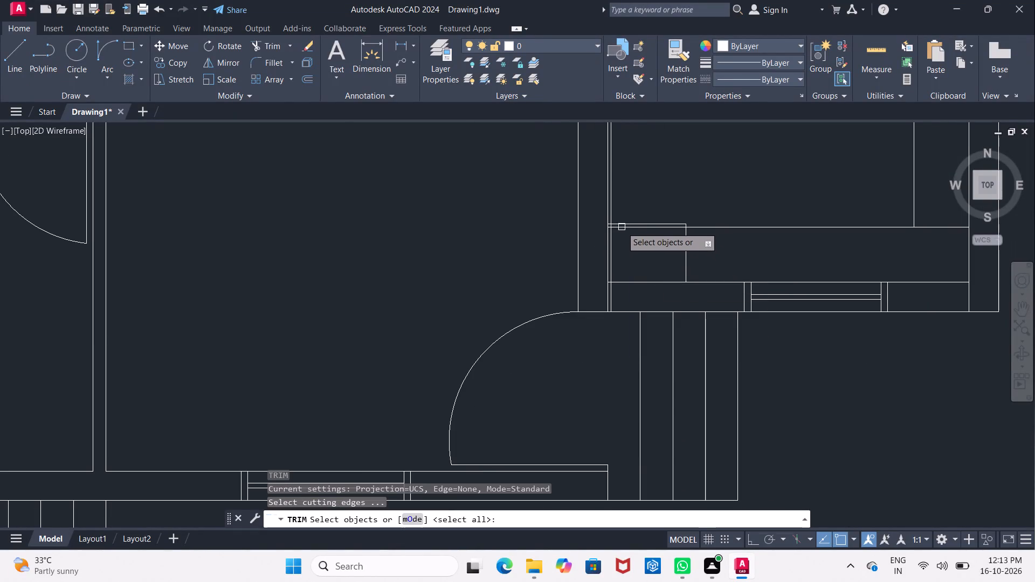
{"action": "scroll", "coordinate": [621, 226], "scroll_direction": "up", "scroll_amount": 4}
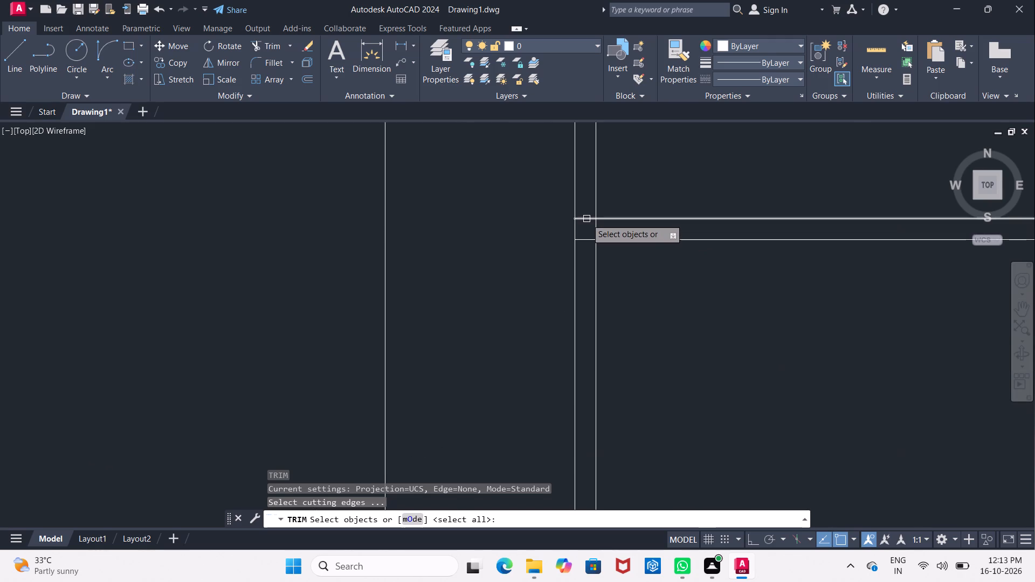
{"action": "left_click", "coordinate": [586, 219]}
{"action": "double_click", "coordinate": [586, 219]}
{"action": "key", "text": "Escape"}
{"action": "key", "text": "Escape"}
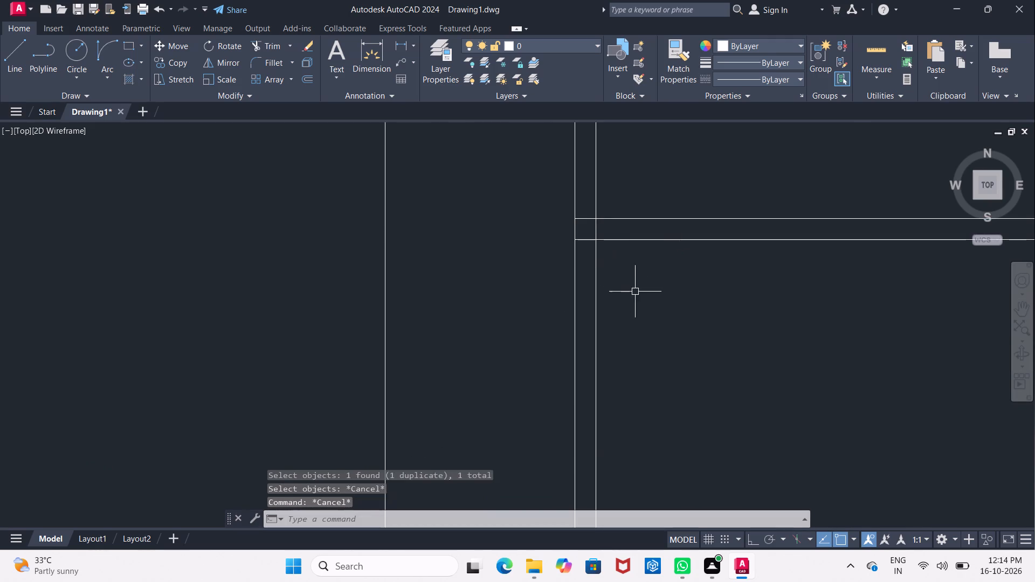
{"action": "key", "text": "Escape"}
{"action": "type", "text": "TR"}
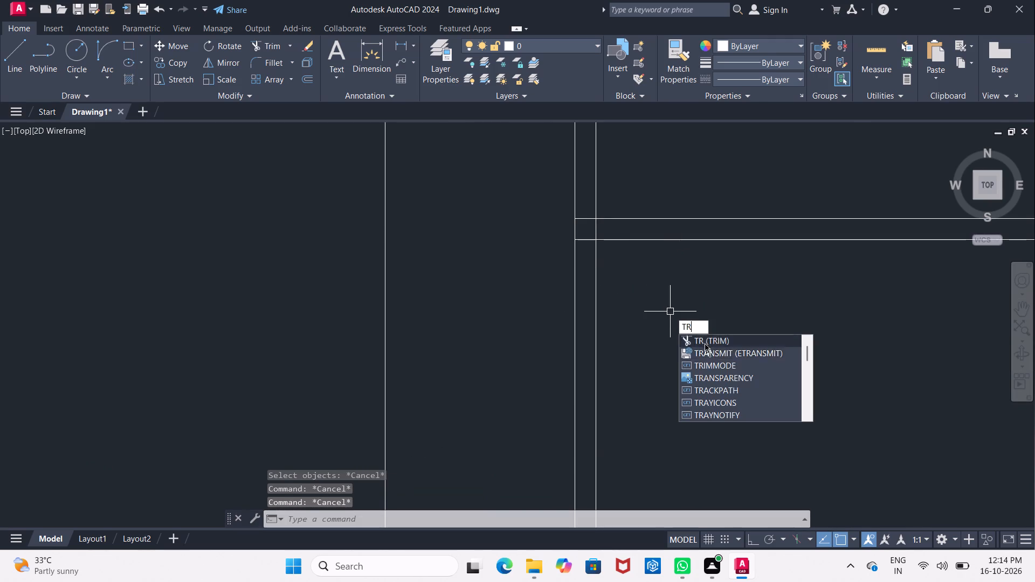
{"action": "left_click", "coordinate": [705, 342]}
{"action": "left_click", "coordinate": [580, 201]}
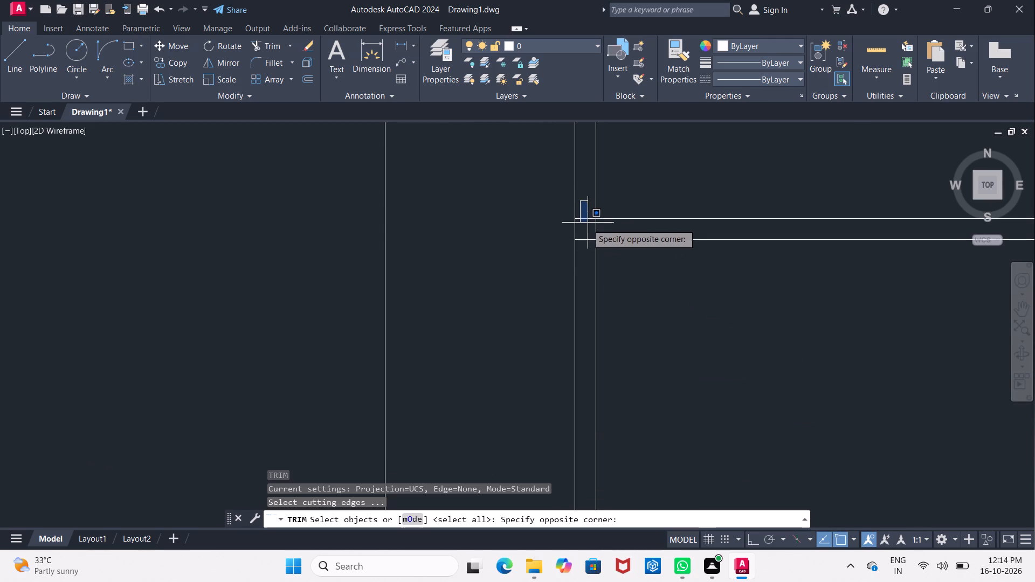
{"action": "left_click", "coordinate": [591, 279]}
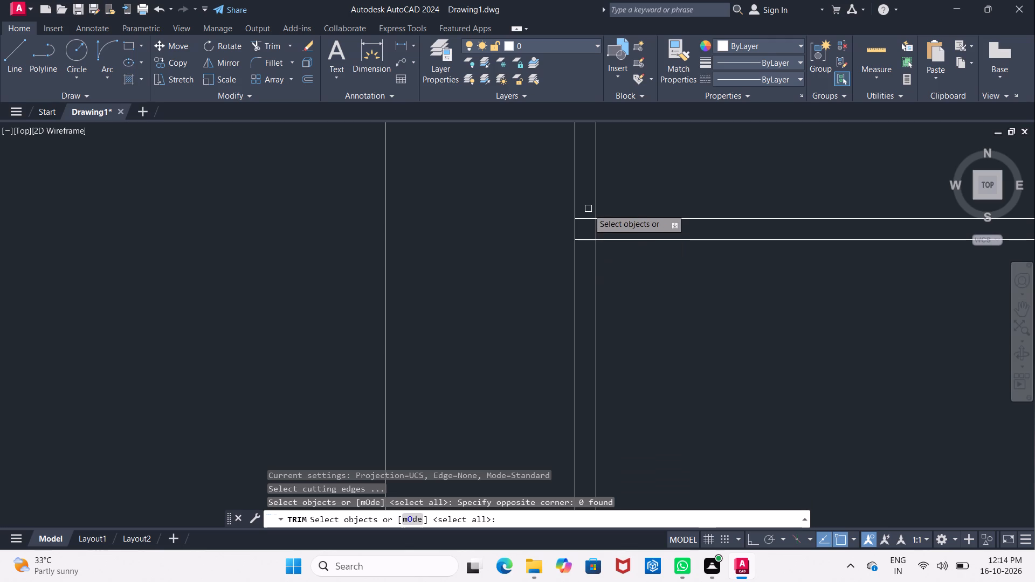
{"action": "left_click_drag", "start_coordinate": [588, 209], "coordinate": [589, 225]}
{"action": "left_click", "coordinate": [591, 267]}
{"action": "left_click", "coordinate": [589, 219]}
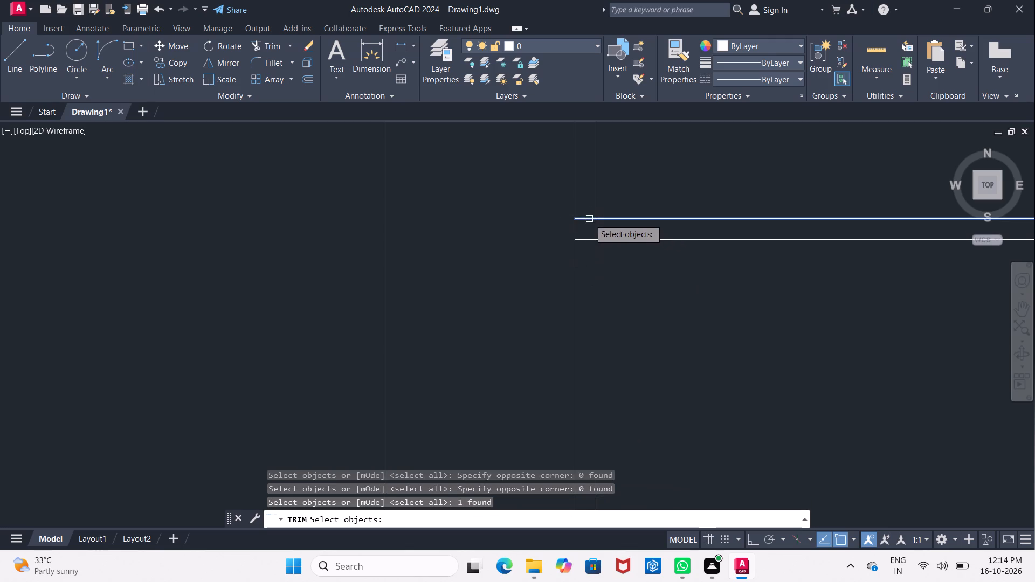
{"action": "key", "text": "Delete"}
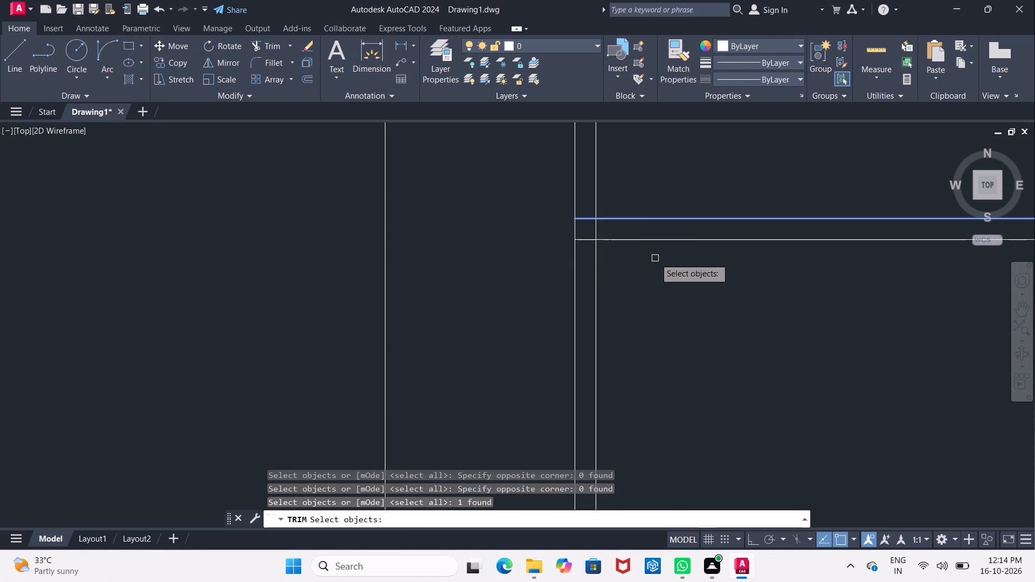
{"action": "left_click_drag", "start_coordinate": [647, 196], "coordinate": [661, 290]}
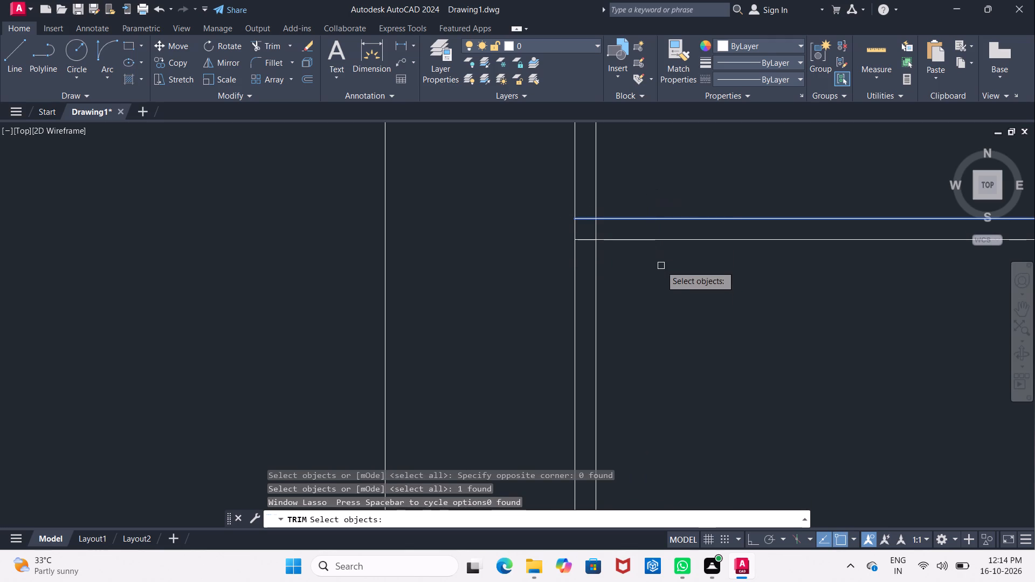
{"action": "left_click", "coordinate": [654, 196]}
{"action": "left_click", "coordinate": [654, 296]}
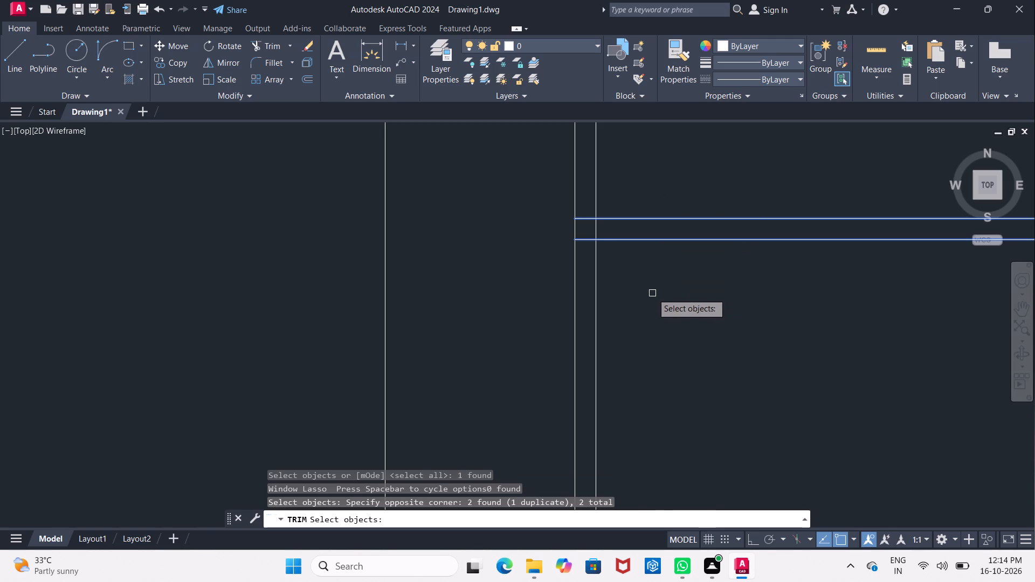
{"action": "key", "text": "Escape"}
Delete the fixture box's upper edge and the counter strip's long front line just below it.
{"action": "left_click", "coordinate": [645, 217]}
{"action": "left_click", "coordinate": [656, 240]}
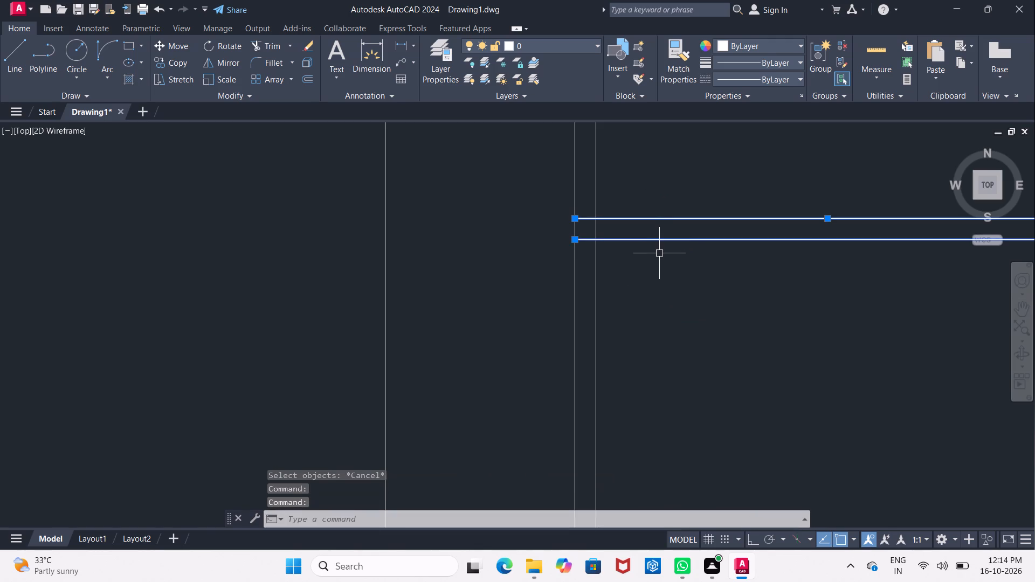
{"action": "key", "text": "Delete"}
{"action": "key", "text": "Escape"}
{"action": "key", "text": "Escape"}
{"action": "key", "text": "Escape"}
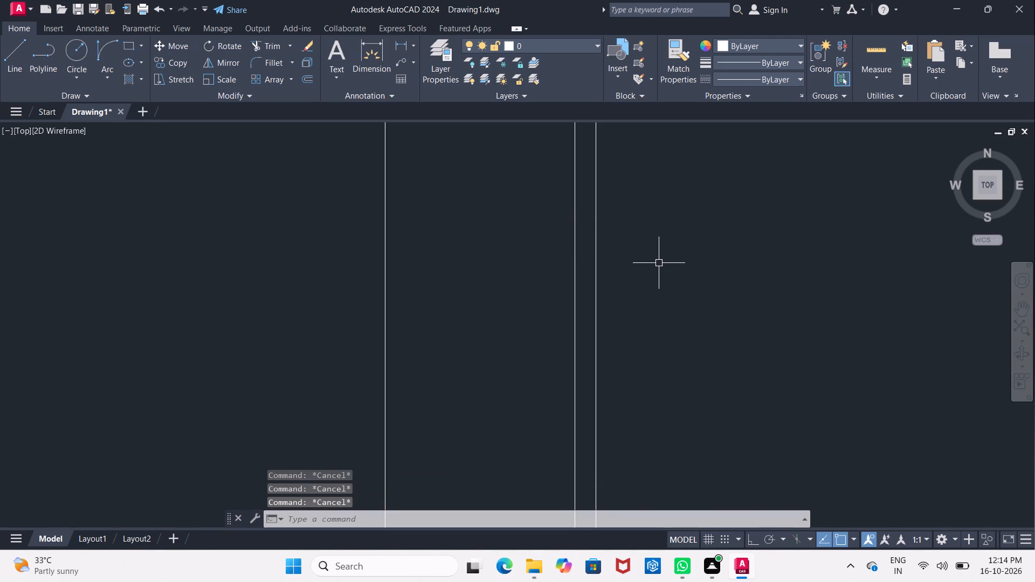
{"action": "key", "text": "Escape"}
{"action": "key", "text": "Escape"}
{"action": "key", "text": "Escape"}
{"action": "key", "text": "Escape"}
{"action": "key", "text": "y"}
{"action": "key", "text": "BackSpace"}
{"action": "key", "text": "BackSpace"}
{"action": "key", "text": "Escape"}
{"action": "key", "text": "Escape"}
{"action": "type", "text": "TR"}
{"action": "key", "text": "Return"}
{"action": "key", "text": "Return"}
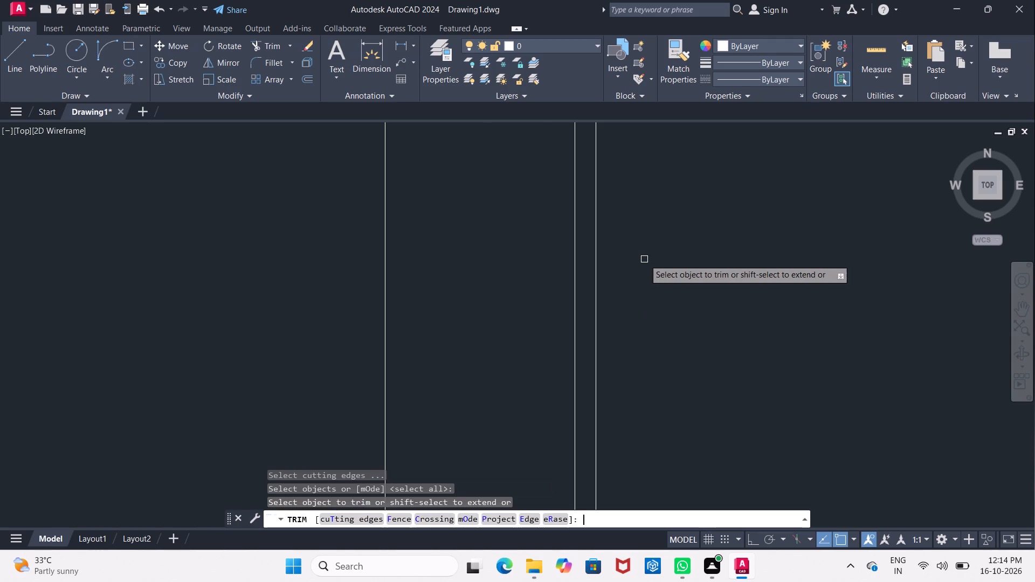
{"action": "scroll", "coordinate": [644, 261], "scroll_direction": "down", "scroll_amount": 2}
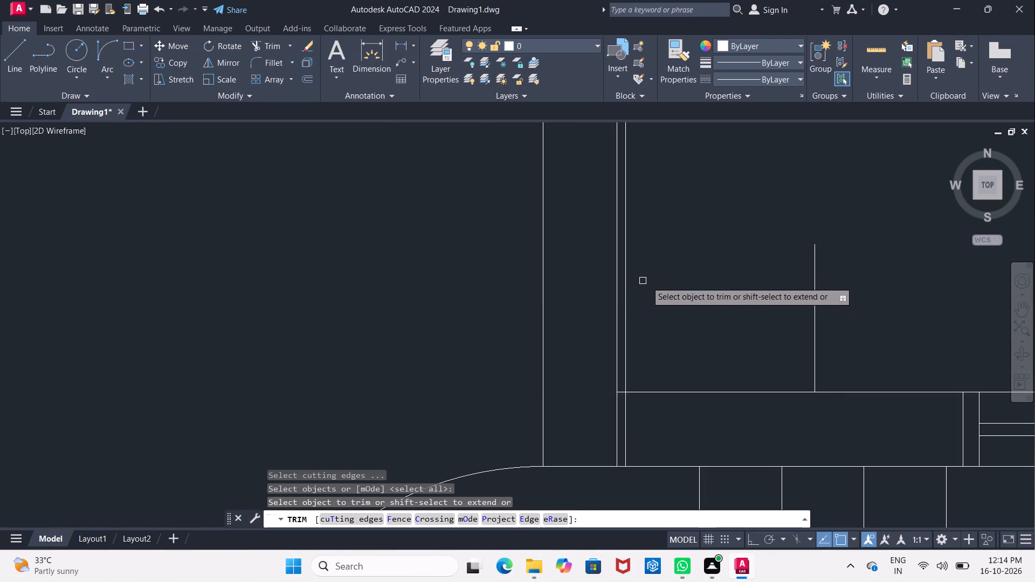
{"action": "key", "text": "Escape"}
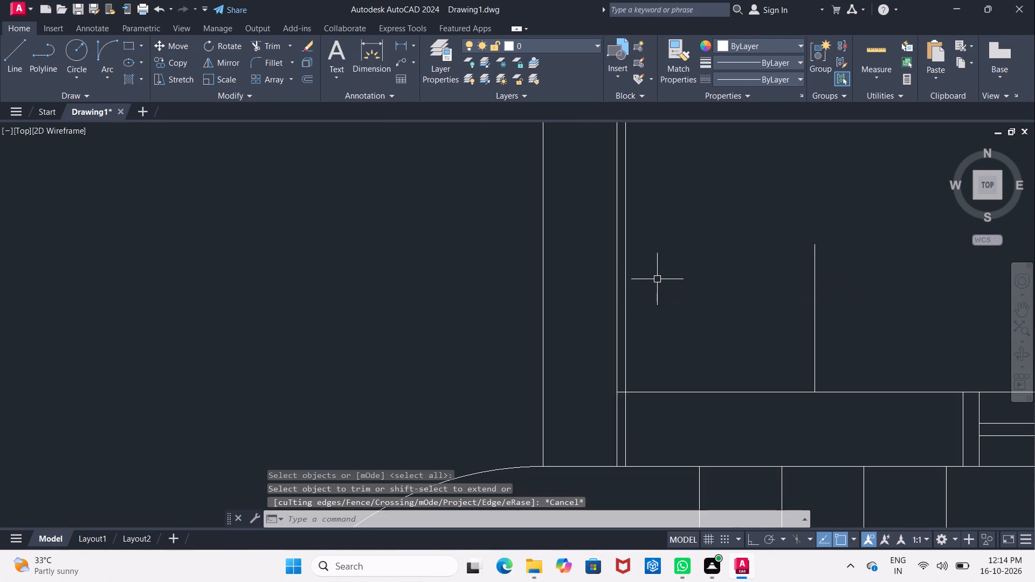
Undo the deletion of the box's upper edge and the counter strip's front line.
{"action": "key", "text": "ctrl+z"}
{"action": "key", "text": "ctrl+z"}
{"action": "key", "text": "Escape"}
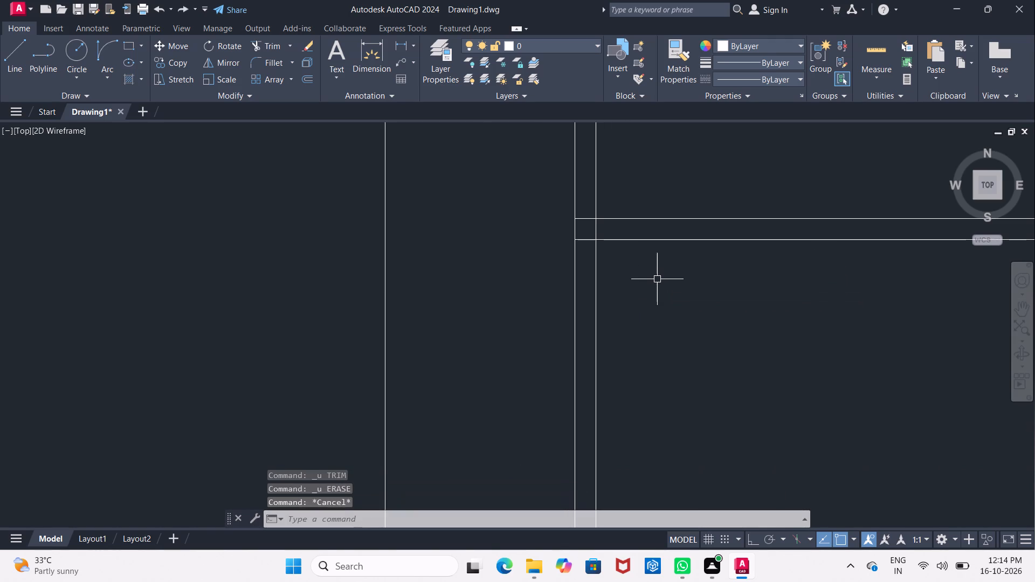
Trim away the part of the left wall's 1" offset line that runs above the fixture box, using all objects as cutting edges.
{"action": "type", "text": "TR"}
{"action": "key", "text": "Return"}
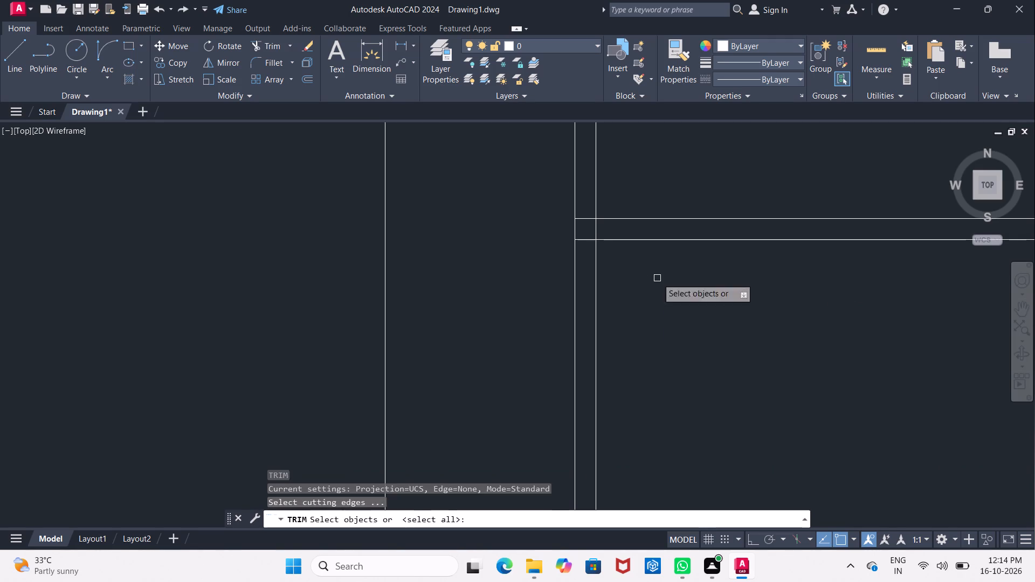
{"action": "key", "text": "Return"}
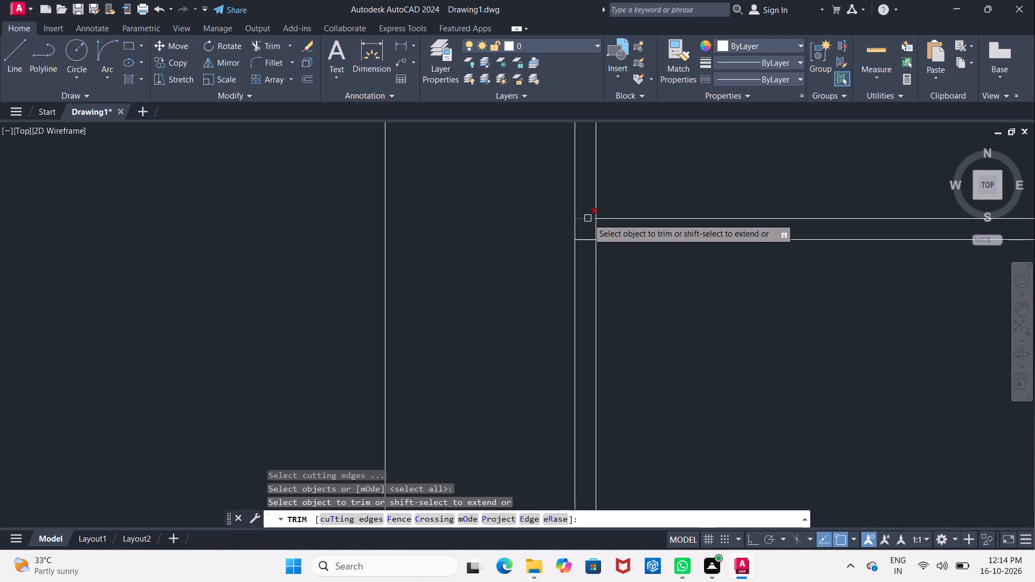
{"action": "scroll", "coordinate": [588, 218], "scroll_direction": "down", "scroll_amount": 2}
{"action": "middle_click_drag", "start_coordinate": [617, 267], "coordinate": [615, 351]}
{"action": "left_click", "coordinate": [593, 273]}
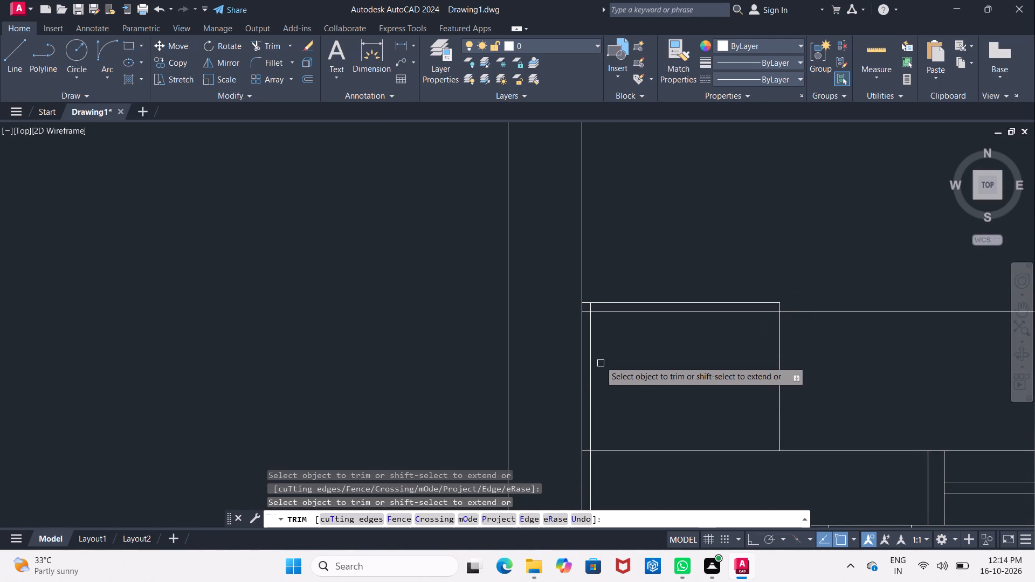
Trim the counter front line and box upper edge between the wall and offset line, plus the front line's segment inside the box.
{"action": "scroll", "coordinate": [600, 359], "scroll_direction": "up", "scroll_amount": 3}
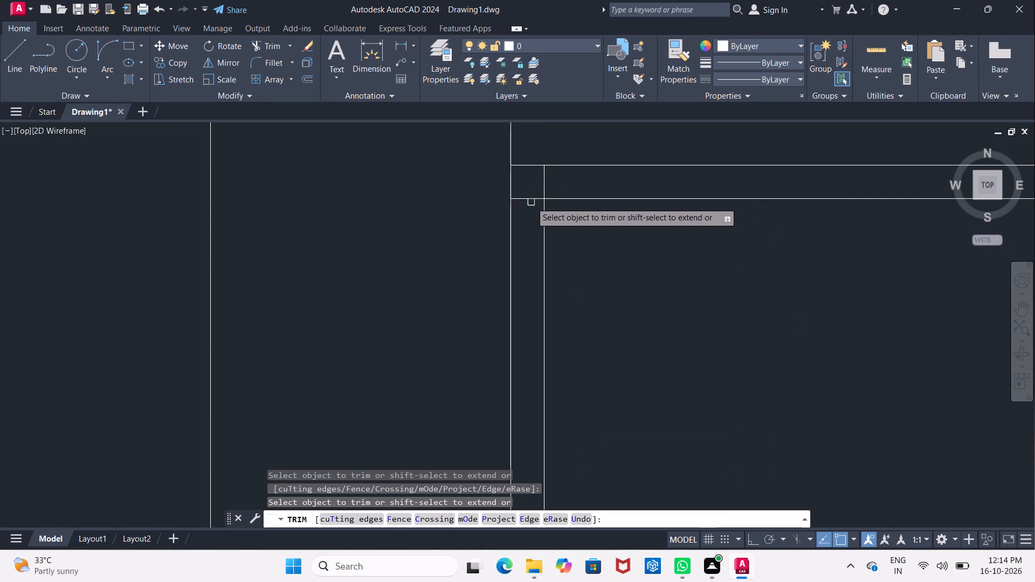
{"action": "left_click", "coordinate": [530, 198]}
{"action": "left_click", "coordinate": [528, 165]}
{"action": "scroll", "coordinate": [533, 182], "scroll_direction": "down", "scroll_amount": 3}
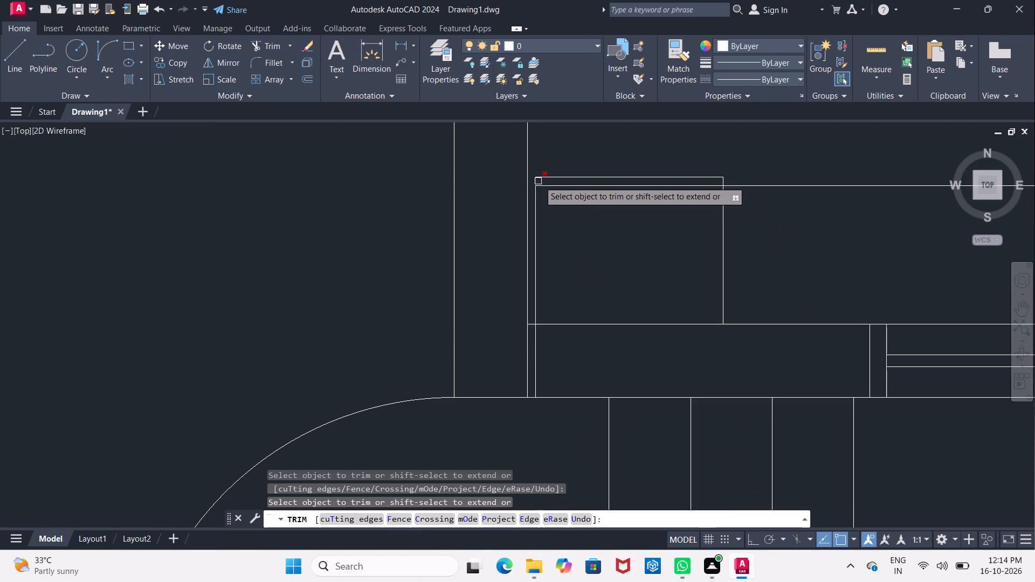
{"action": "left_click", "coordinate": [605, 185]}
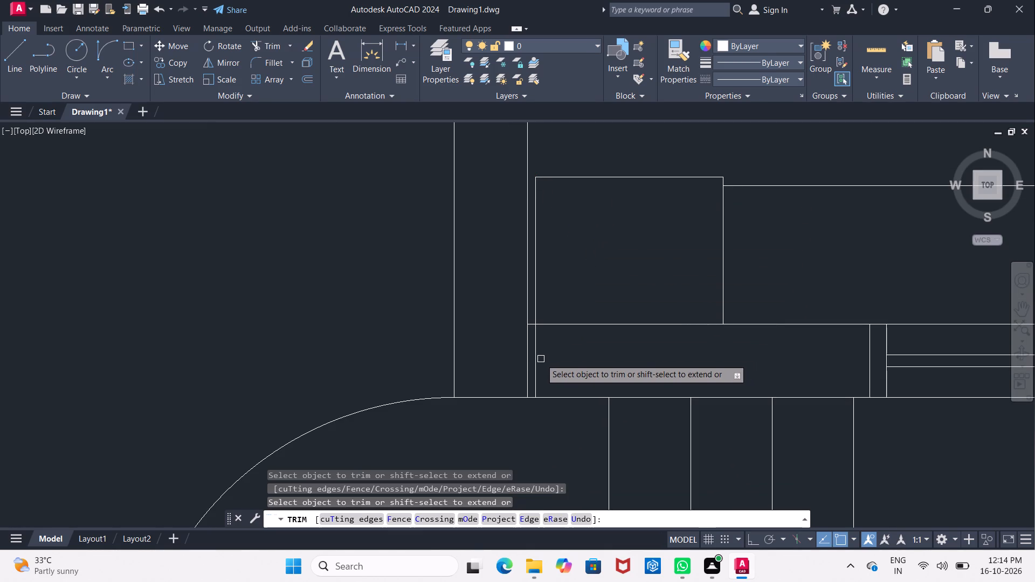
Trim the box's lower line between the wall and the offset line, and the offset line's tail below the box.
{"action": "scroll", "coordinate": [530, 345], "scroll_direction": "up", "scroll_amount": 1}
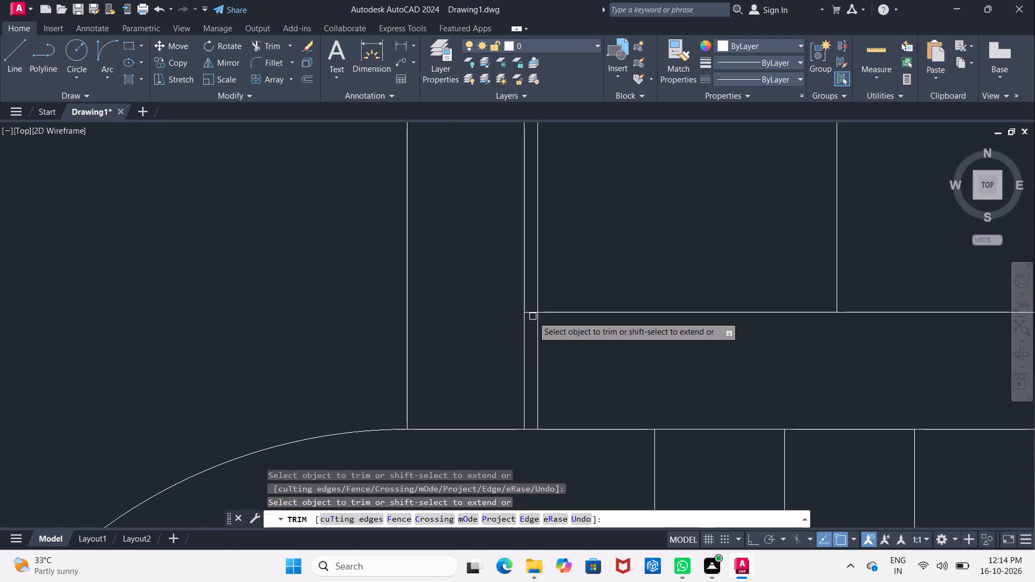
{"action": "scroll", "coordinate": [533, 316], "scroll_direction": "up", "scroll_amount": 2}
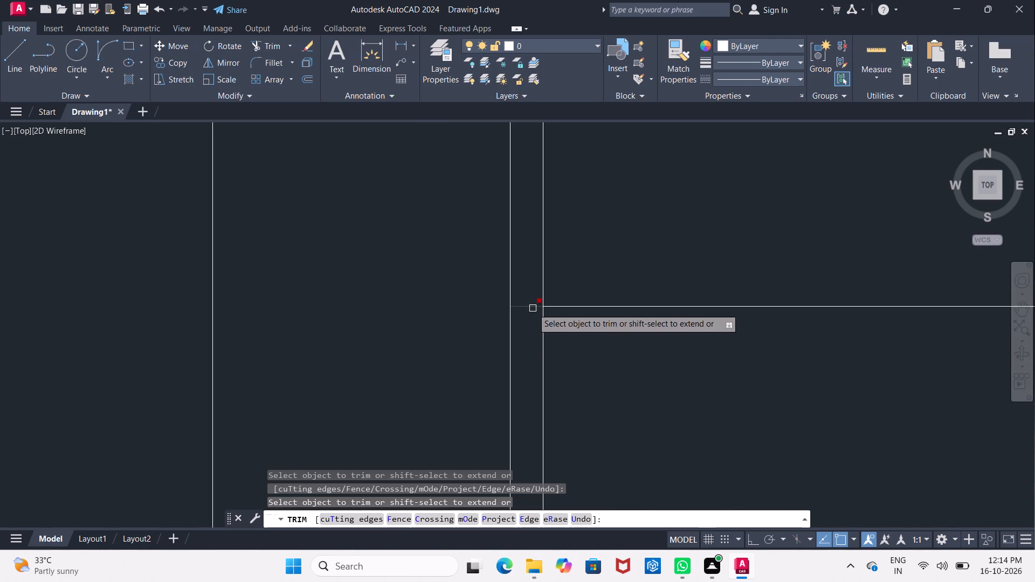
{"action": "left_click", "coordinate": [533, 308]}
{"action": "scroll", "coordinate": [539, 325], "scroll_direction": "down", "scroll_amount": 5}
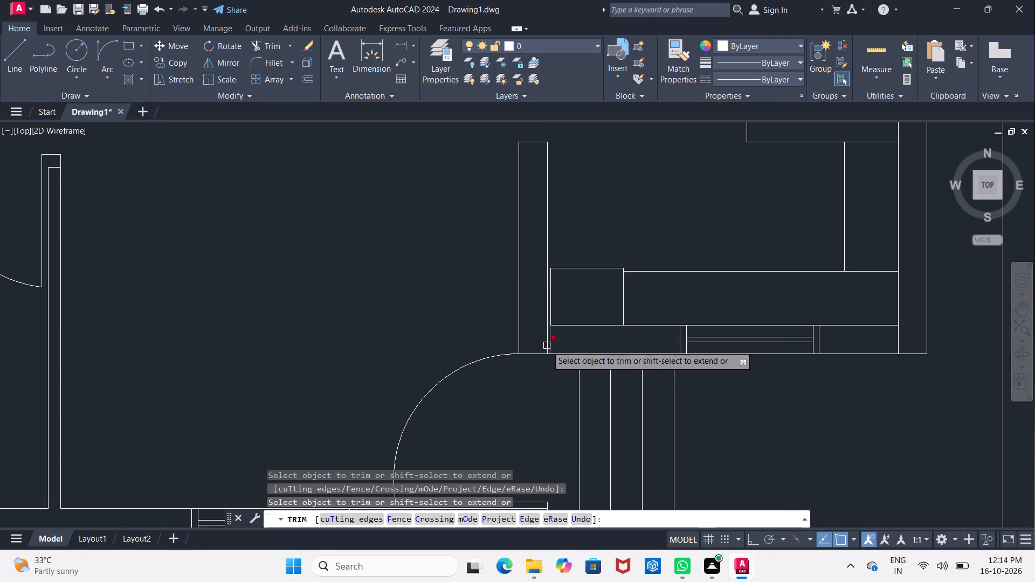
{"action": "left_click", "coordinate": [548, 344]}
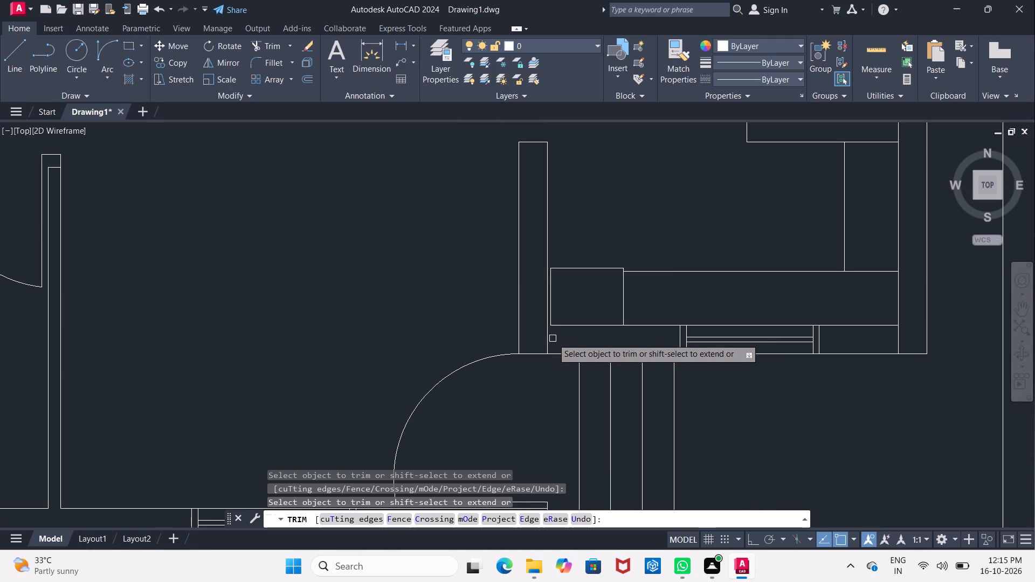
{"action": "scroll", "coordinate": [553, 335], "scroll_direction": "up", "scroll_amount": 1}
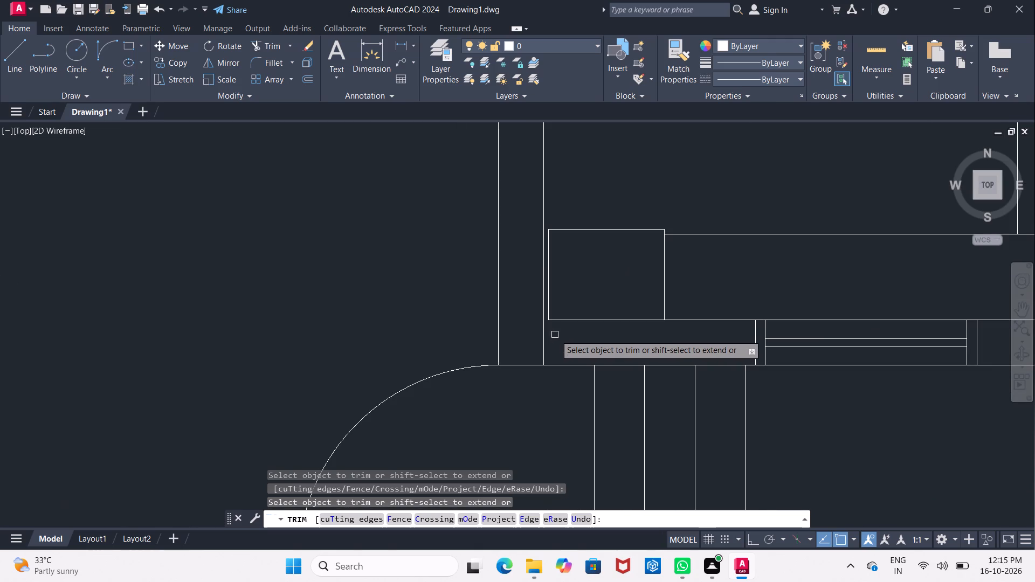
{"action": "middle_click_drag", "start_coordinate": [711, 267], "coordinate": [678, 265]}
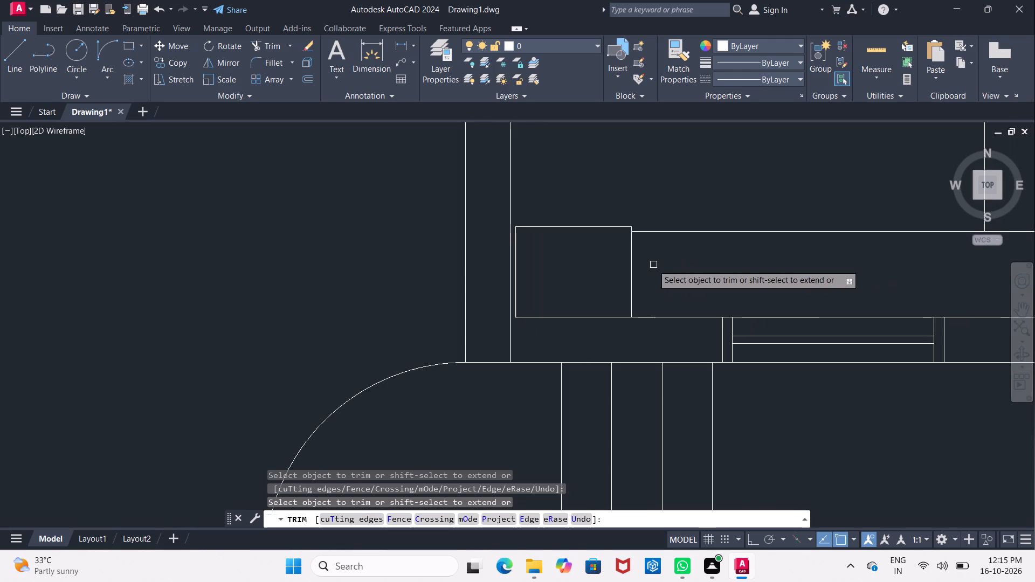
{"action": "scroll", "coordinate": [643, 265], "scroll_direction": "up", "scroll_amount": 1}
{"action": "middle_click_drag", "start_coordinate": [638, 265], "coordinate": [593, 281]}
{"action": "key", "text": "Escape"}
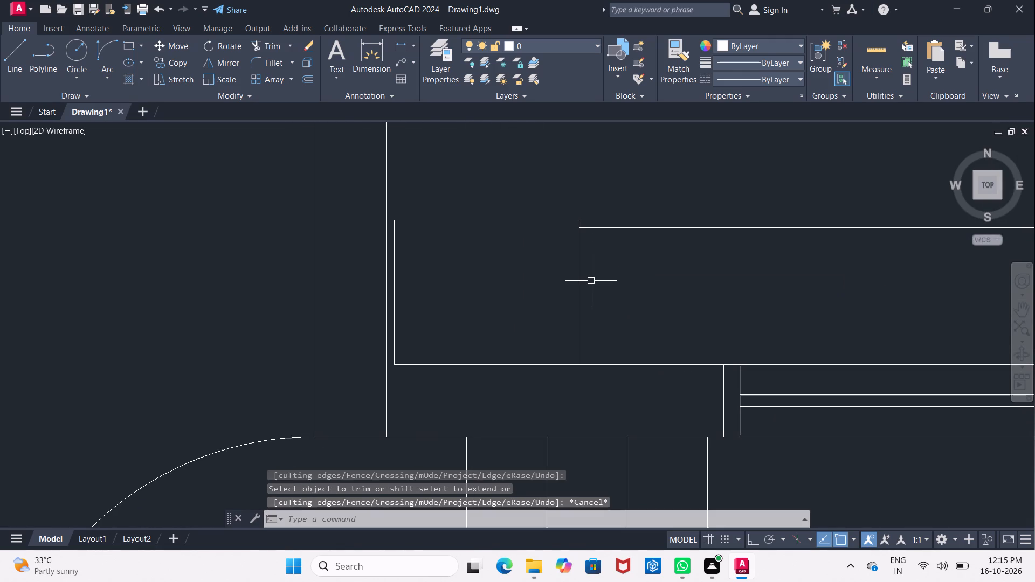
Offset the fixture box's right edge 1" outward, toward the counter.
{"action": "key", "text": "o"}
{"action": "key", "text": "Return"}
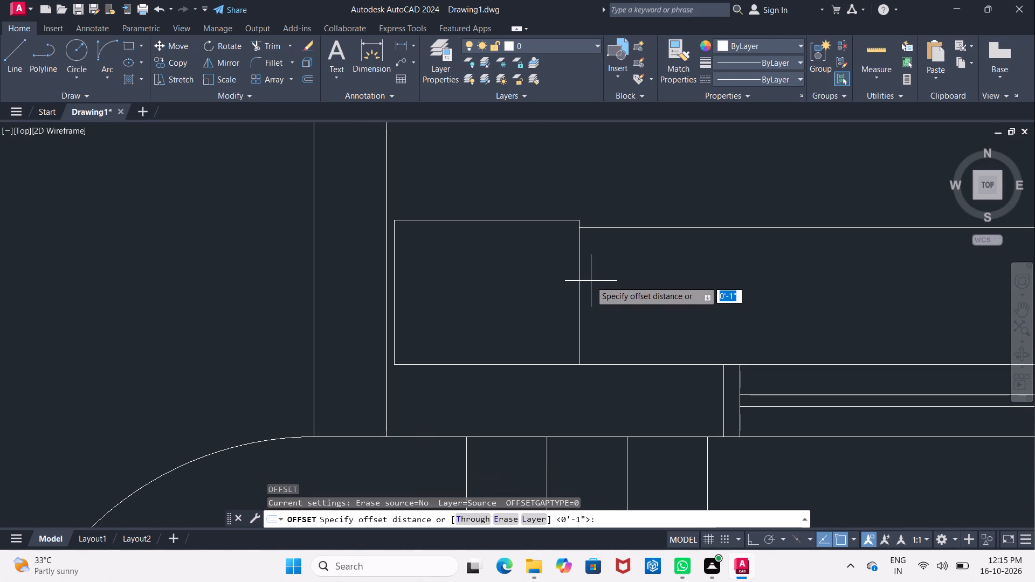
{"action": "key", "text": "1"}
{"action": "key", "text": "shift+quotedbl"}
{"action": "key", "text": "Return"}
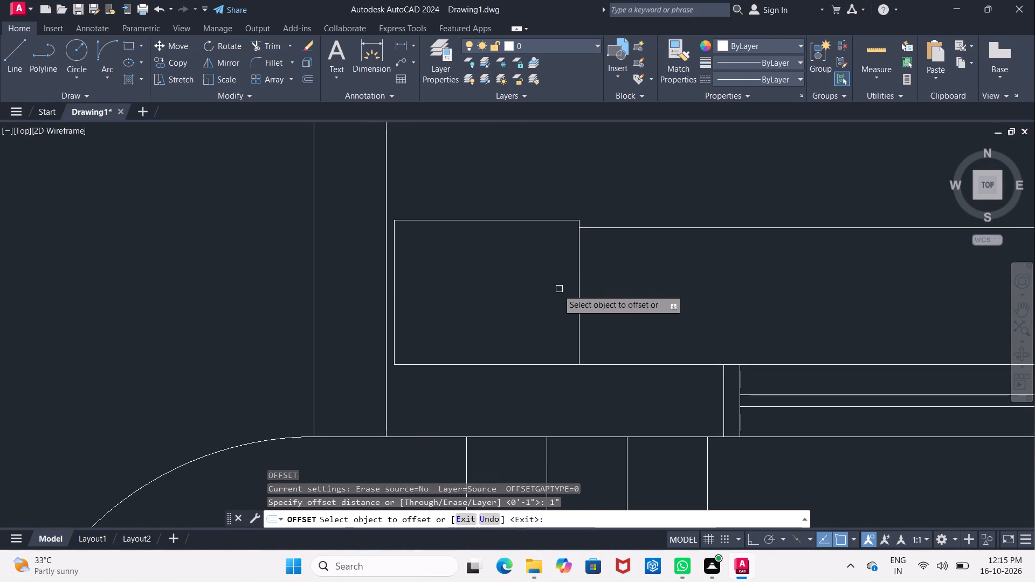
{"action": "left_click", "coordinate": [577, 294]}
{"action": "left_click", "coordinate": [592, 295]}
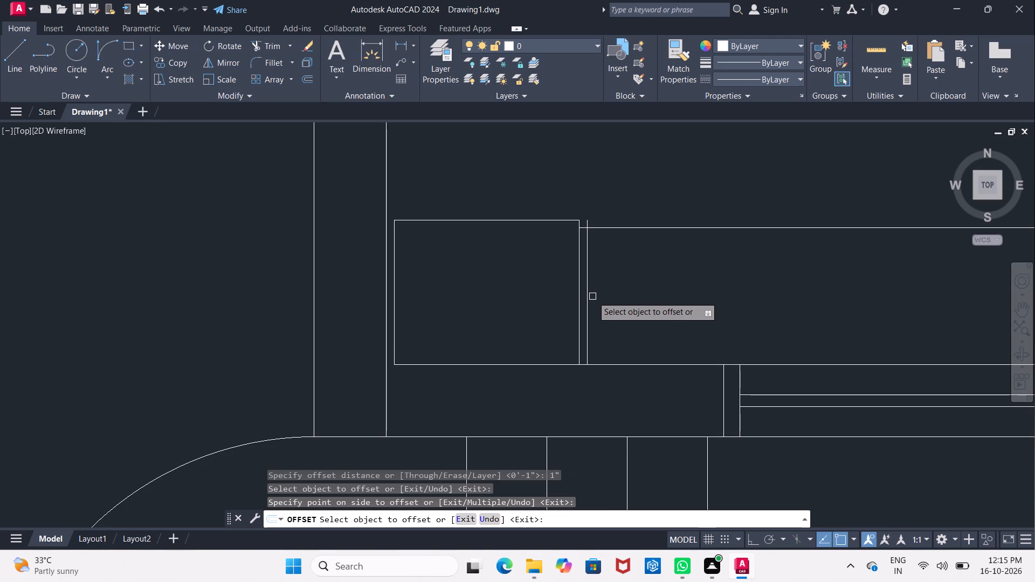
{"action": "key", "text": "Escape"}
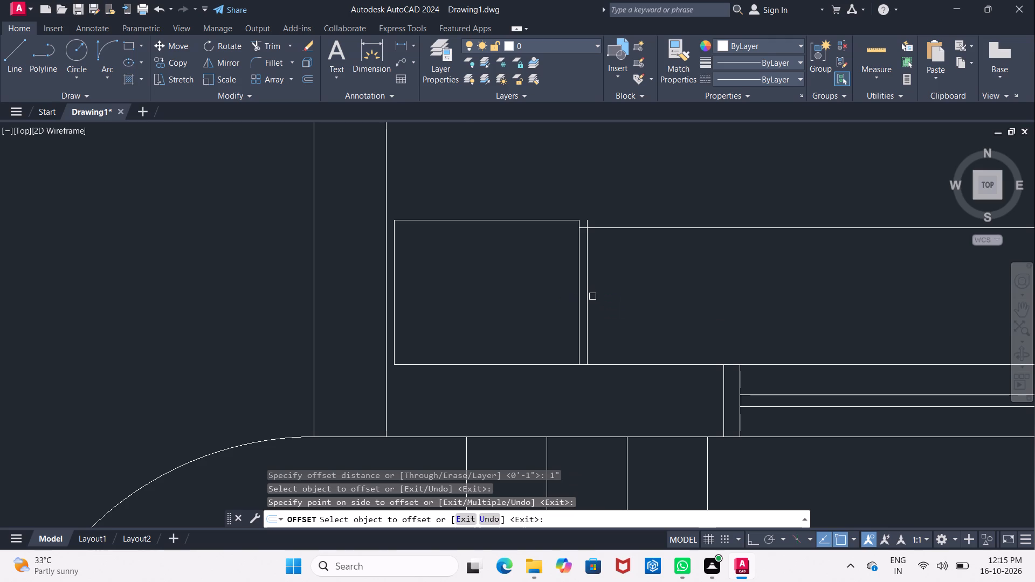
Fillet the fixture box's upper edge with the new offset line so they meet in a square corner.
{"action": "left_click", "coordinate": [271, 65]}
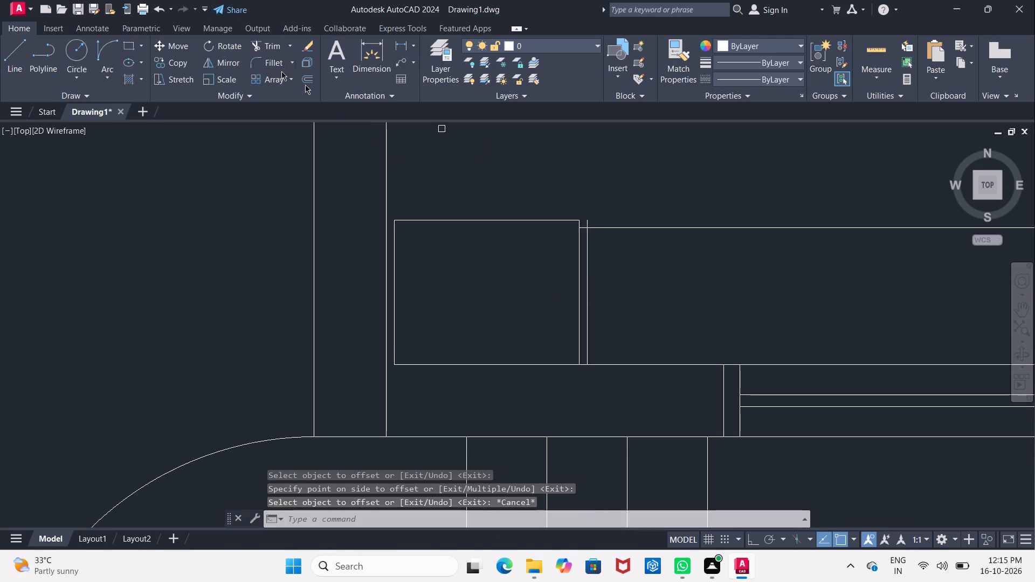
{"action": "left_click", "coordinate": [498, 219]}
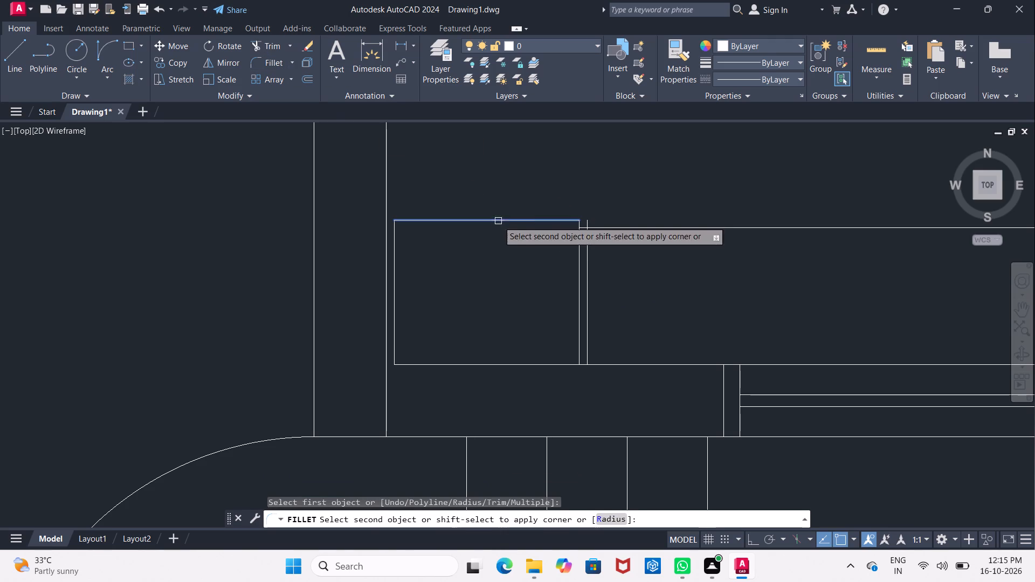
{"action": "left_click", "coordinate": [588, 221]}
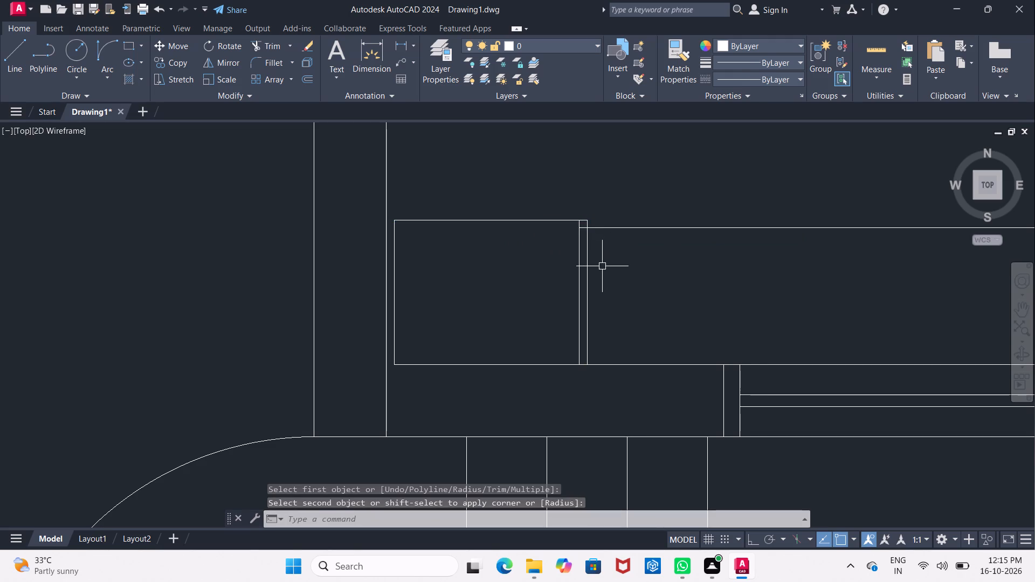
{"action": "key", "text": "Escape"}
{"action": "key", "text": "y"}
{"action": "key", "text": "BackSpace"}
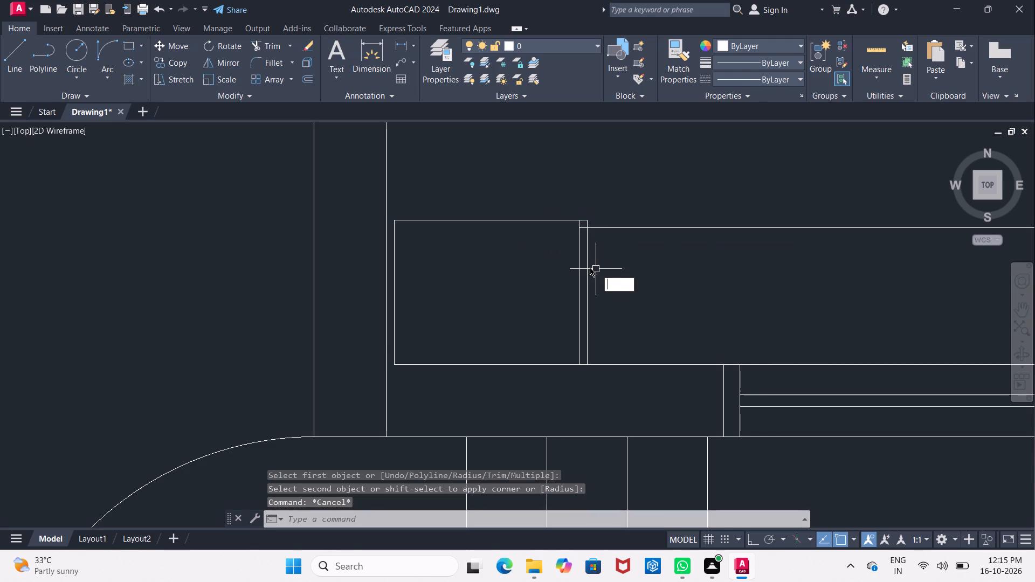
{"action": "key", "text": "Escape"}
{"action": "key", "text": "Escape"}
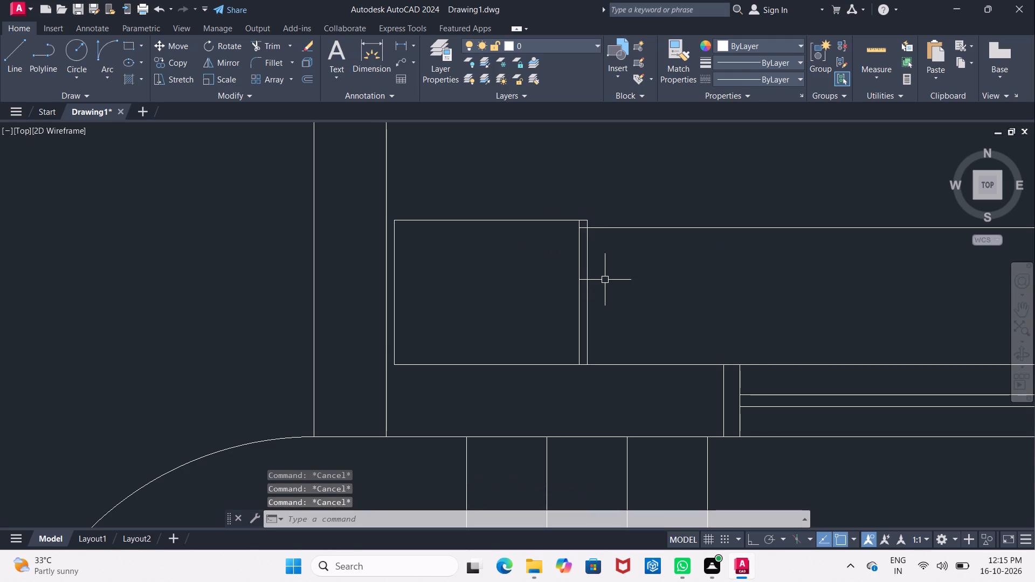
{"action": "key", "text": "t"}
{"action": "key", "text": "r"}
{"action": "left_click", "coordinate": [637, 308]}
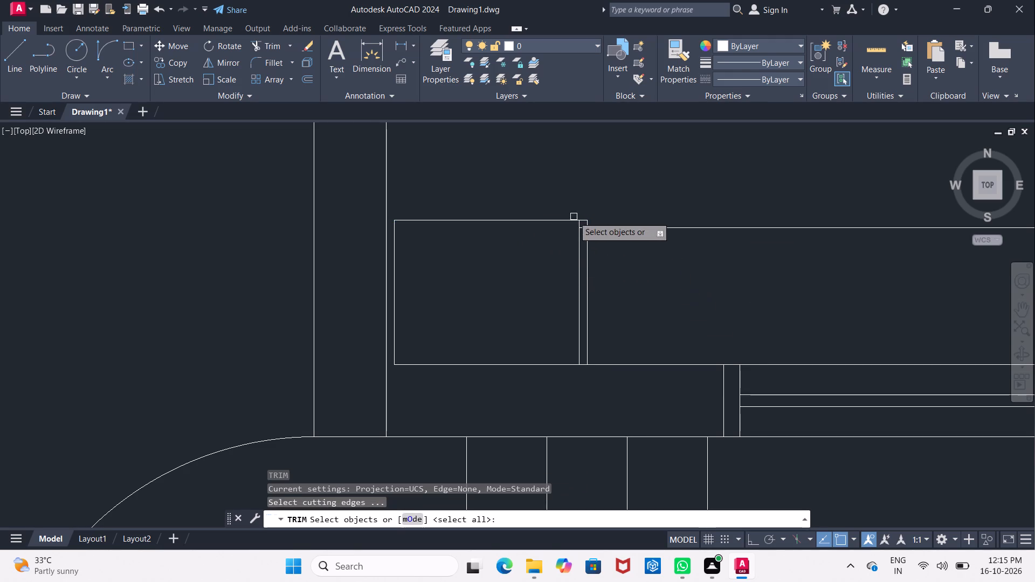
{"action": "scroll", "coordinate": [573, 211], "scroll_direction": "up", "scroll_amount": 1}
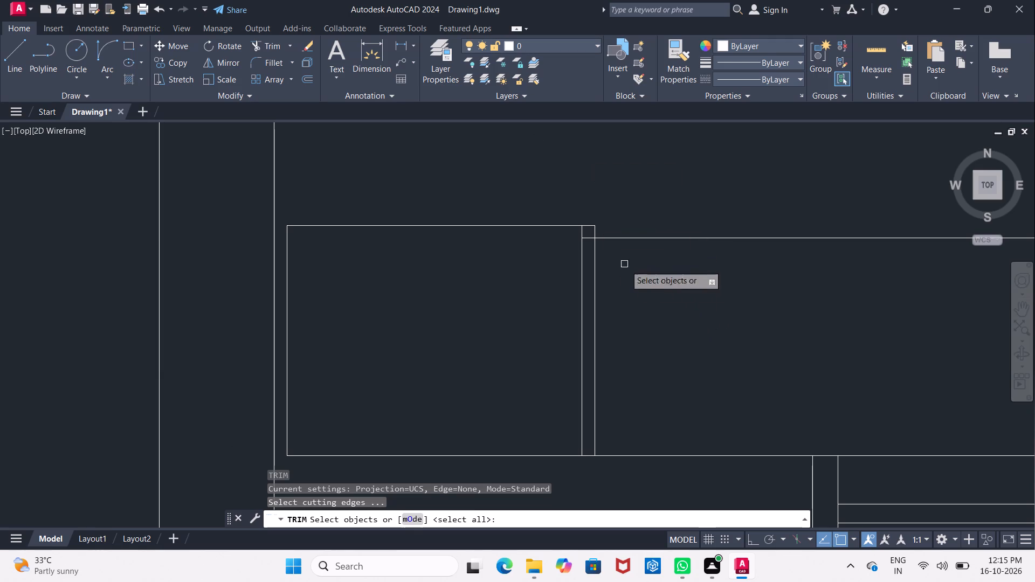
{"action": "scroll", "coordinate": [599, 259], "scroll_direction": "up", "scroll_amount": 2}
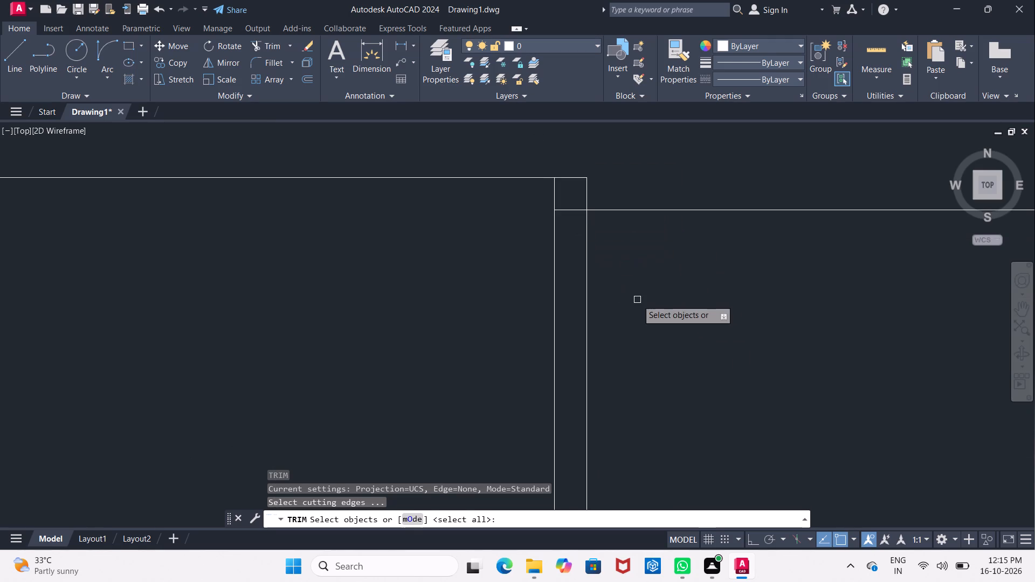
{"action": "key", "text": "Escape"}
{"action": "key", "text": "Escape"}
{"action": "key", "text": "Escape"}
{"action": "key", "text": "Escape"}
Trim the counter front line between the box's original right edge and the offset line, using all objects as cutting edges.
{"action": "key", "text": "t"}
{"action": "key", "text": "r"}
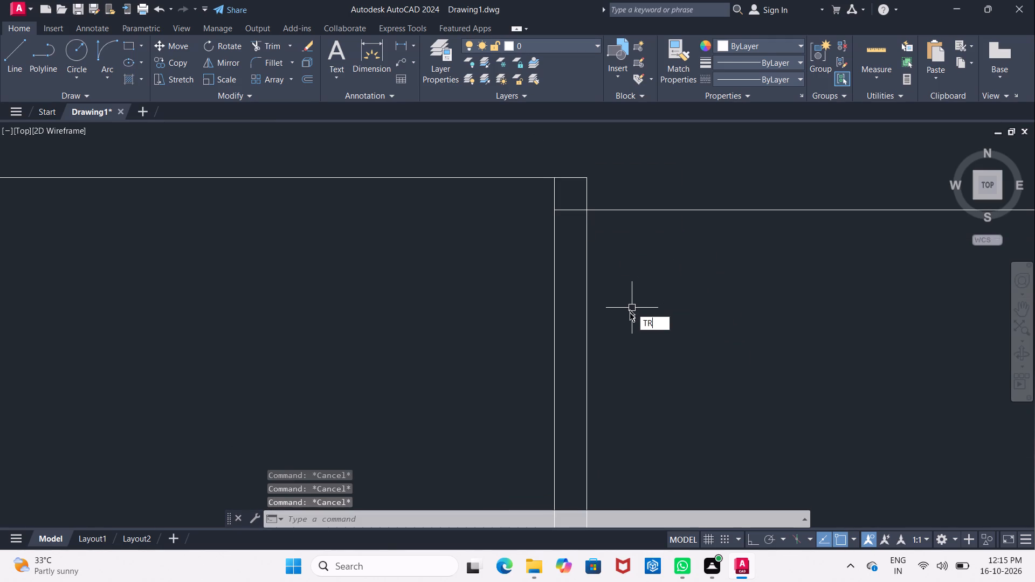
{"action": "key", "text": "Return"}
{"action": "key", "text": "Return"}
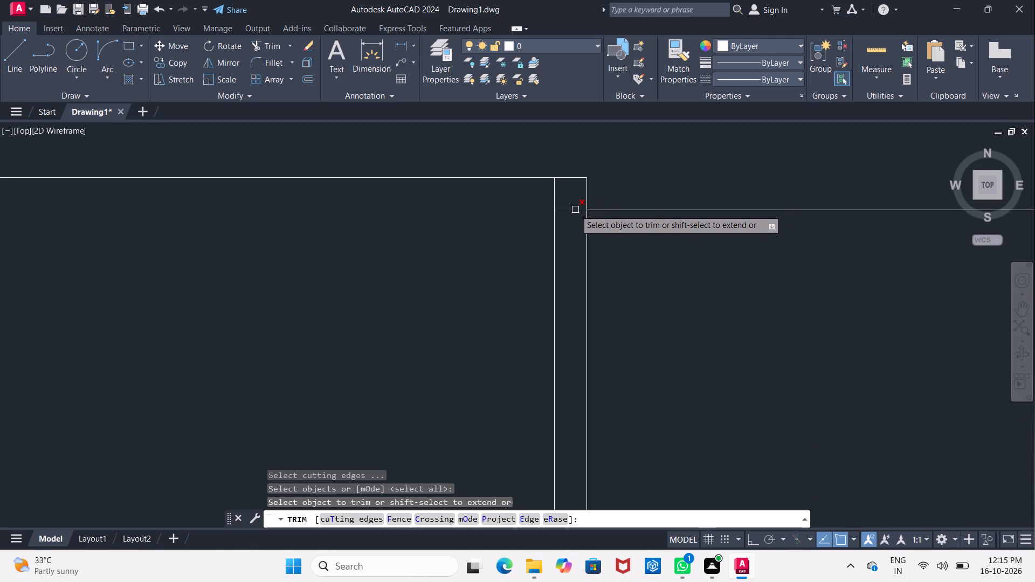
{"action": "left_click", "coordinate": [575, 210]}
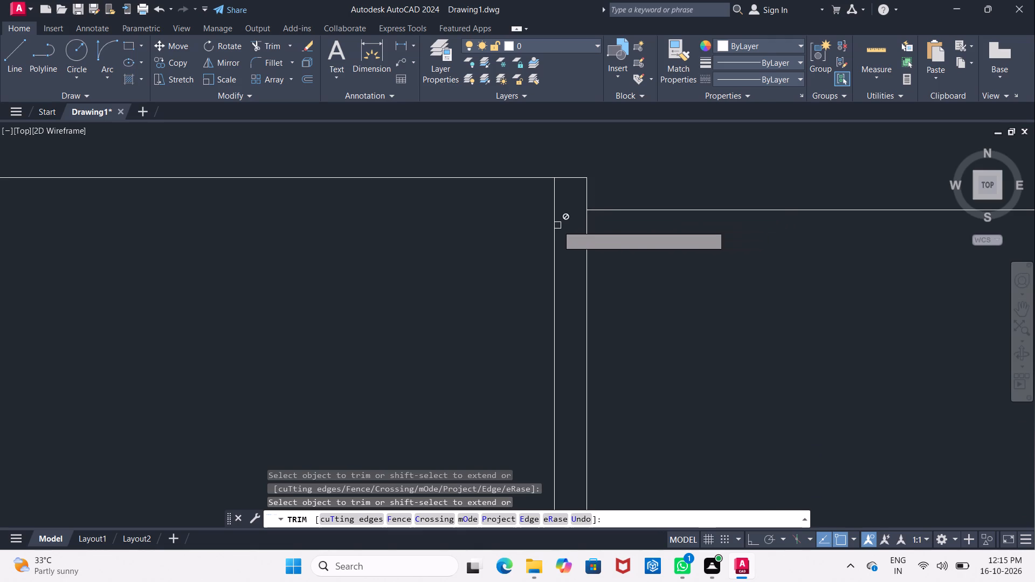
Erase the fixture box's original right edge, just inside the 1" offset line.
{"action": "left_click", "coordinate": [554, 231]}
{"action": "left_click", "coordinate": [554, 231]}
{"action": "key", "text": "Escape"}
{"action": "left_click", "coordinate": [554, 231]}
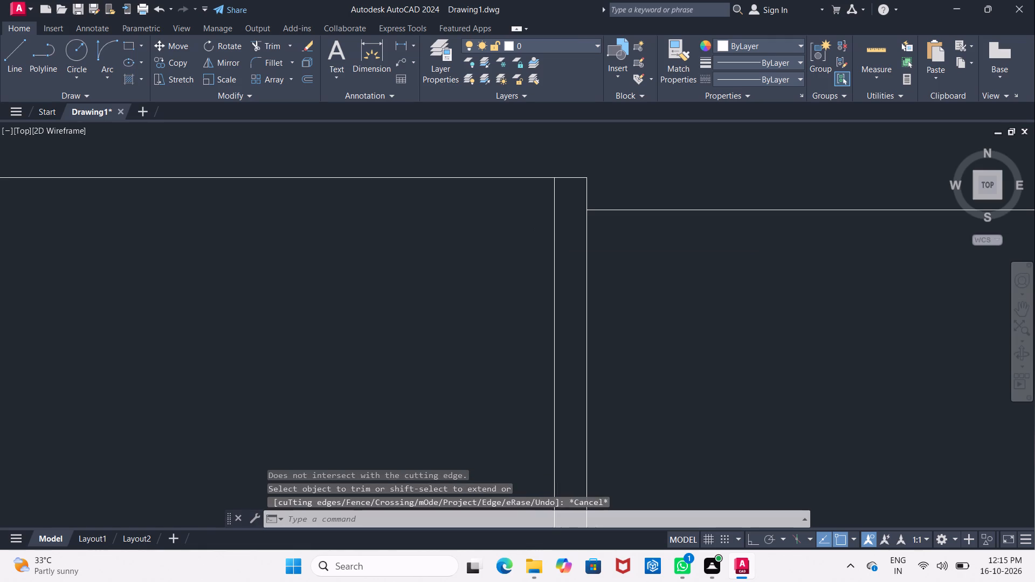
{"action": "key", "text": "Delete"}
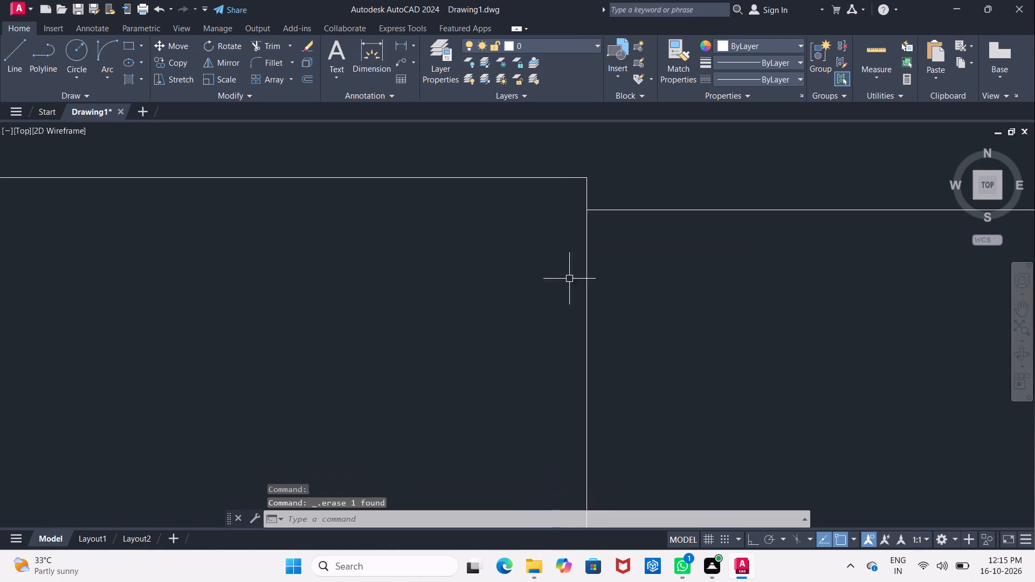
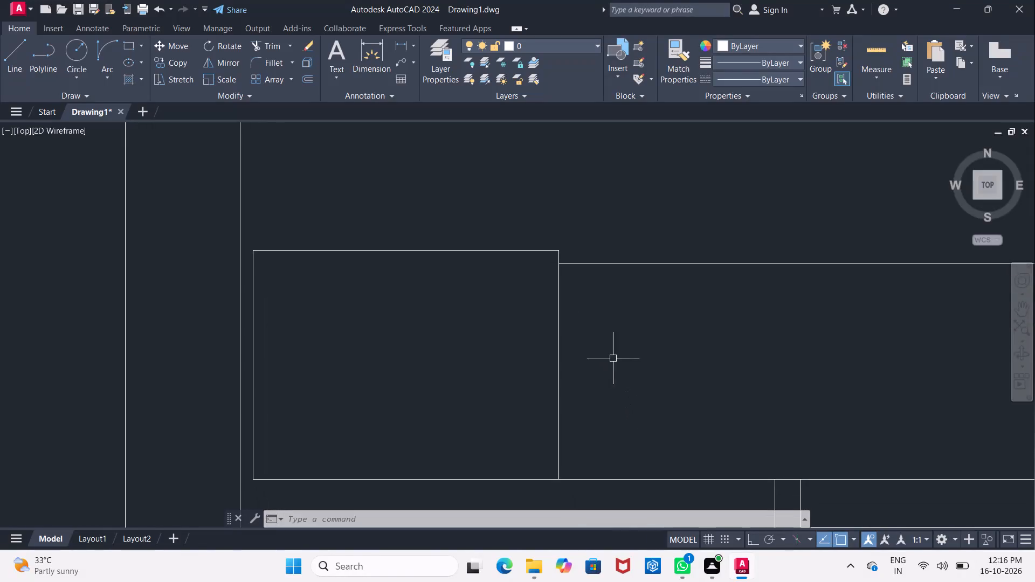
Offset the right edge of the square at the counter's left end by 1" toward the counter.
{"action": "scroll", "coordinate": [625, 362], "scroll_direction": "down", "scroll_amount": 1}
{"action": "middle_click_drag", "start_coordinate": [625, 362], "coordinate": [605, 318]}
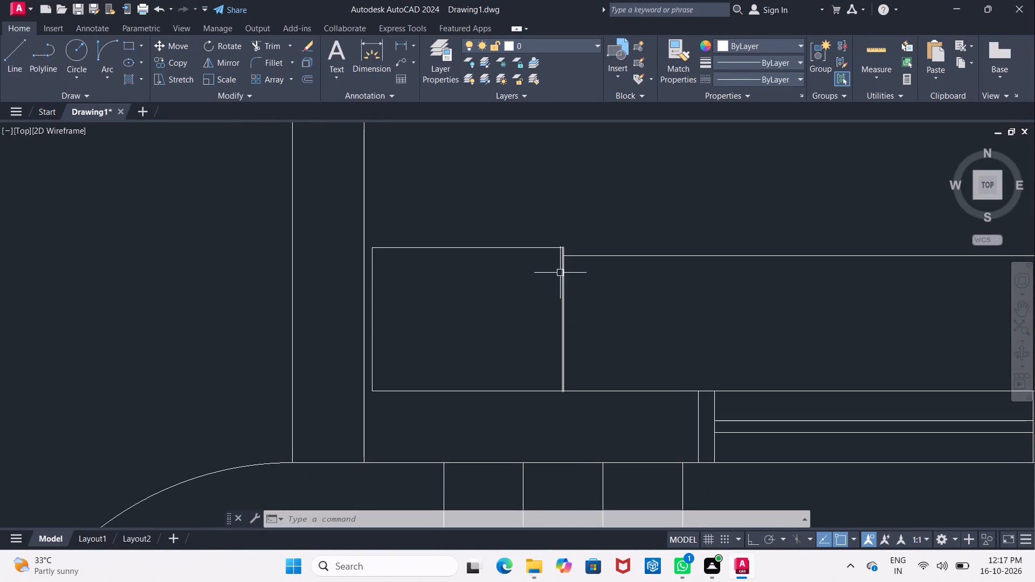
{"action": "scroll", "coordinate": [563, 267], "scroll_direction": "up", "scroll_amount": 3}
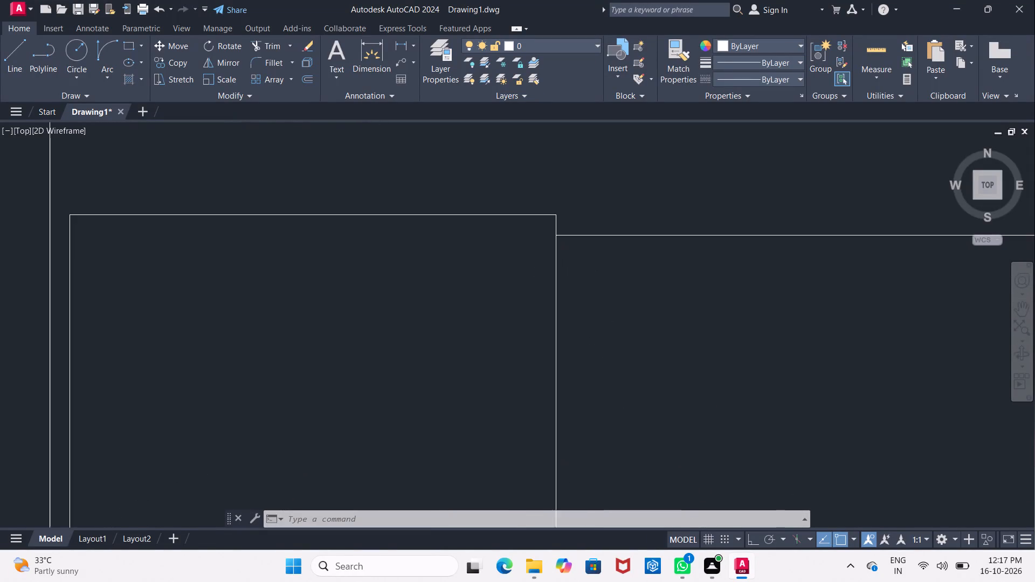
{"action": "key", "text": "Escape"}
{"action": "key", "text": "o"}
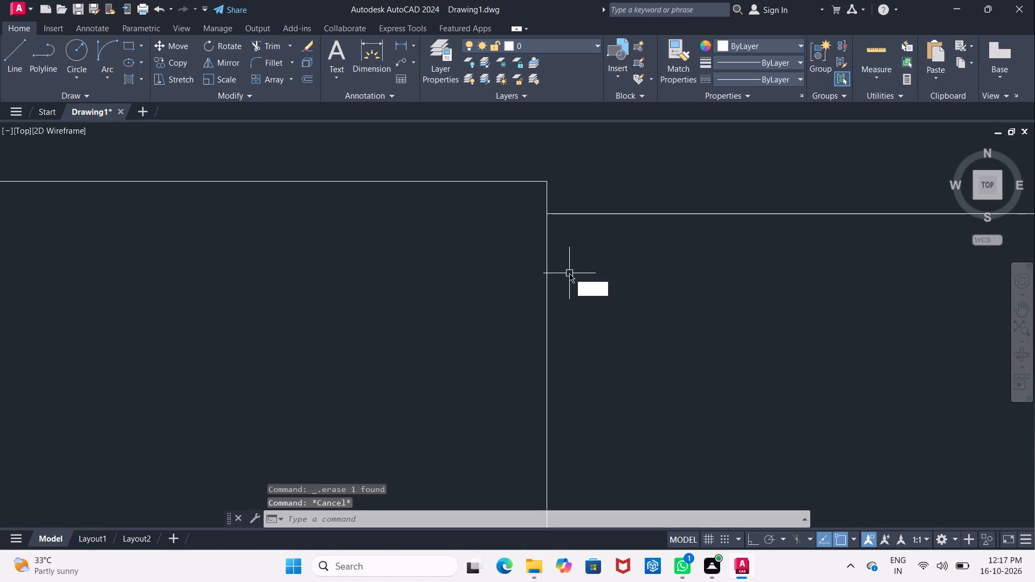
{"action": "key", "text": "Return"}
{"action": "type", "text": "1\""}
{"action": "key", "text": "Return"}
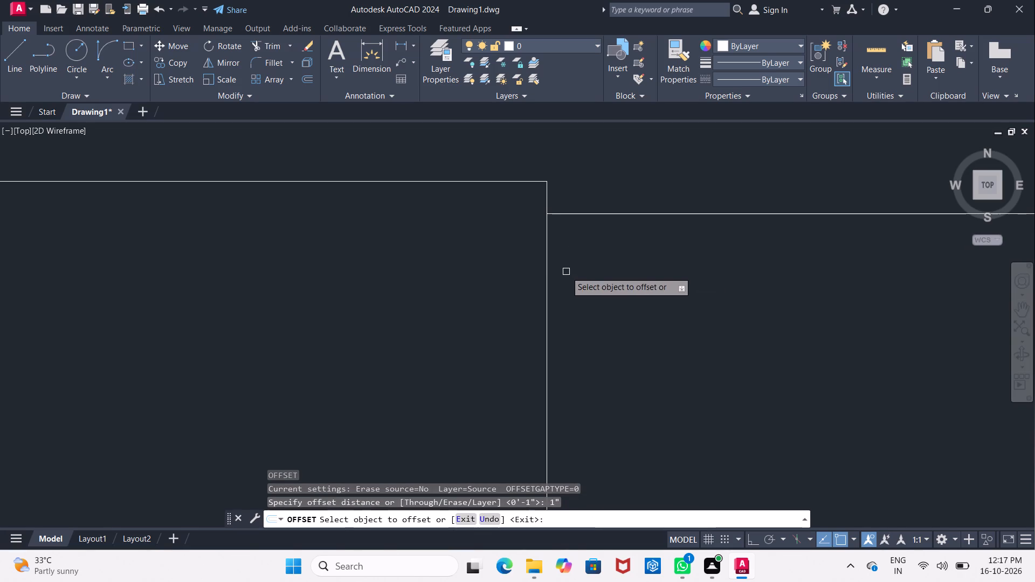
{"action": "left_click", "coordinate": [548, 298]}
{"action": "left_click", "coordinate": [623, 313]}
{"action": "key", "text": "Escape"}
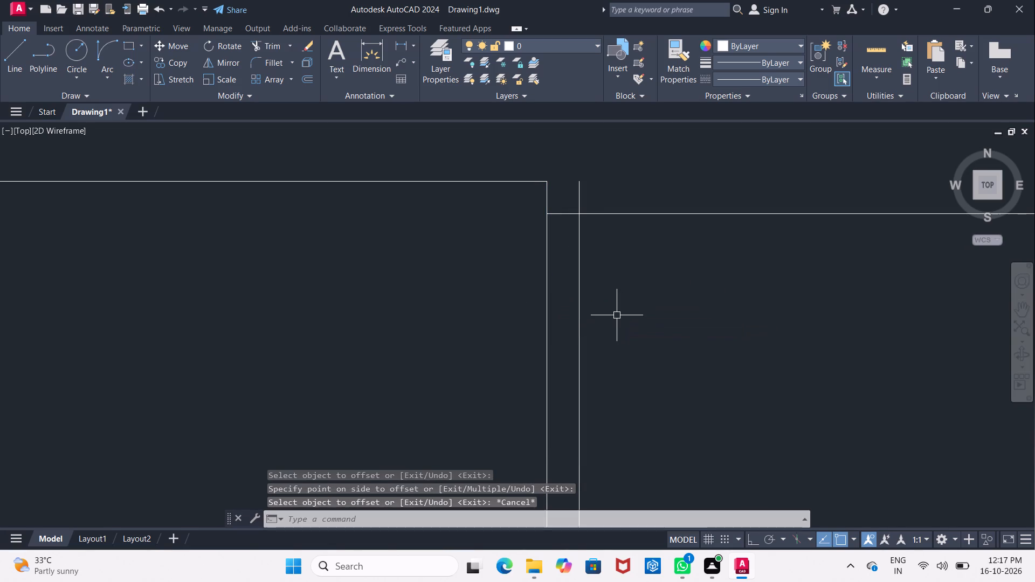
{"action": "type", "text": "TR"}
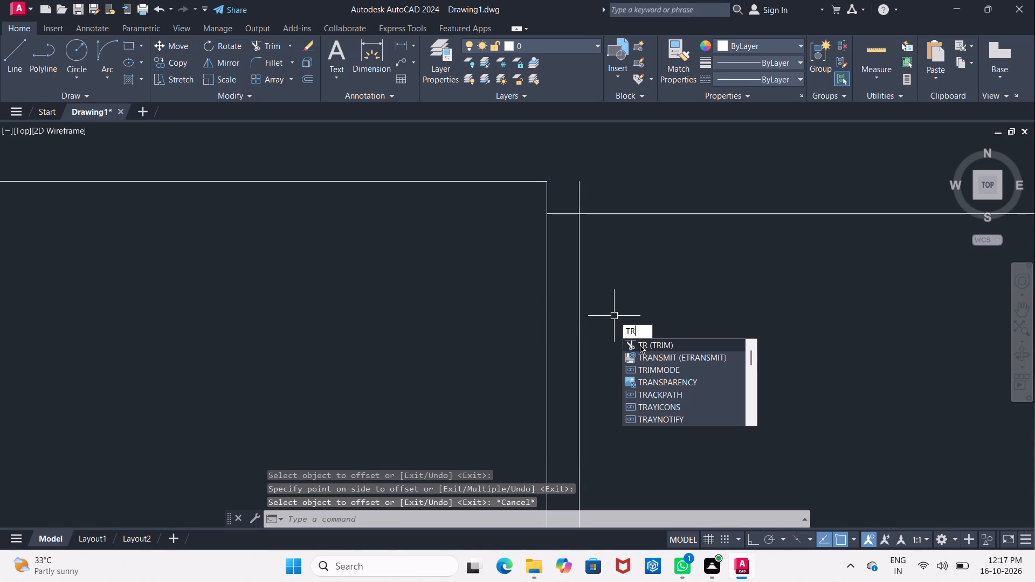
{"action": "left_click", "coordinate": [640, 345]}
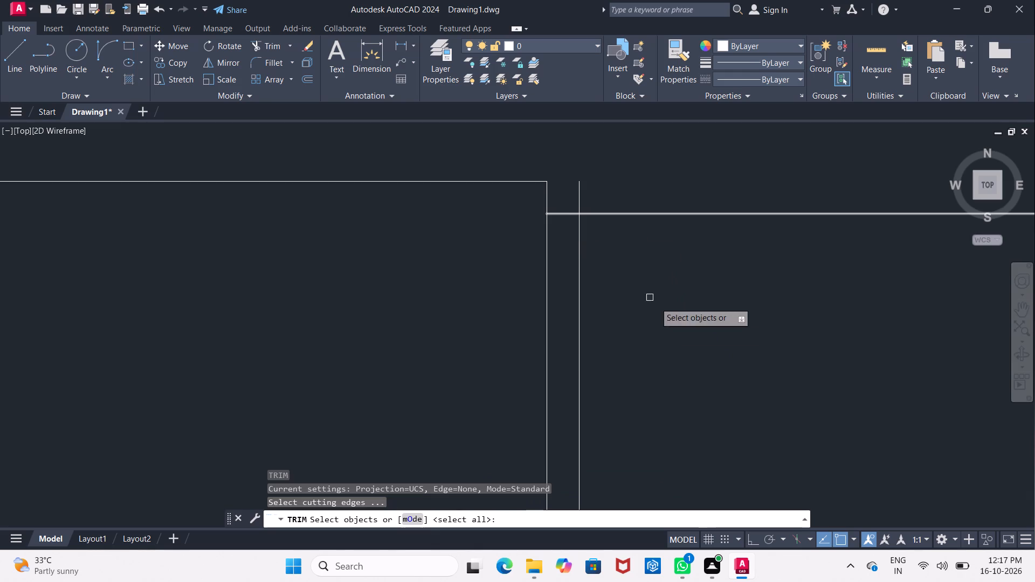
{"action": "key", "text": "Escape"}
Trim the counter's upper line out of the narrow gap between the square and the offset line.
{"action": "key", "text": "t"}
{"action": "key", "text": "r"}
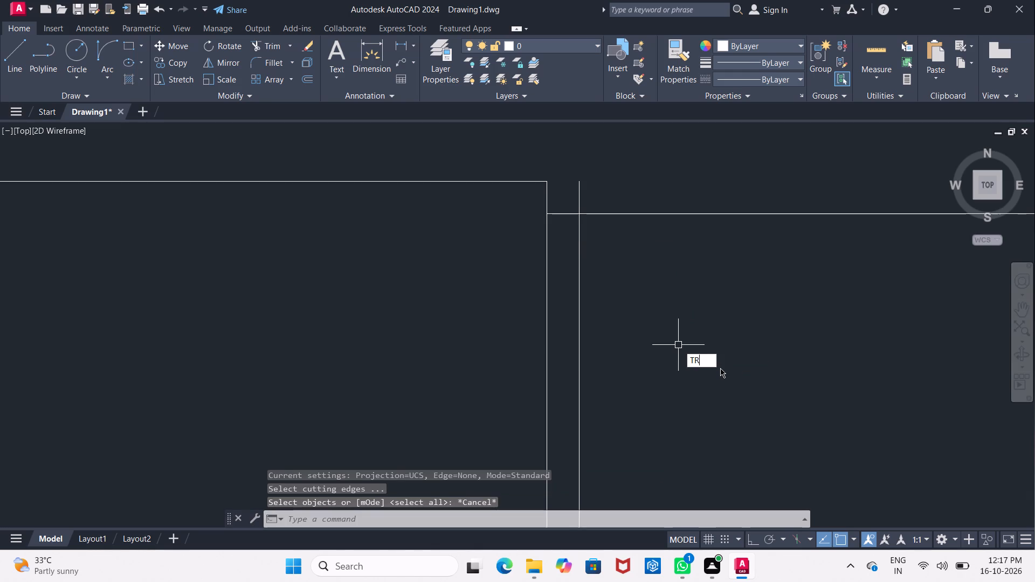
{"action": "key", "text": "Return"}
{"action": "key", "text": "Return"}
{"action": "left_click", "coordinate": [563, 216]}
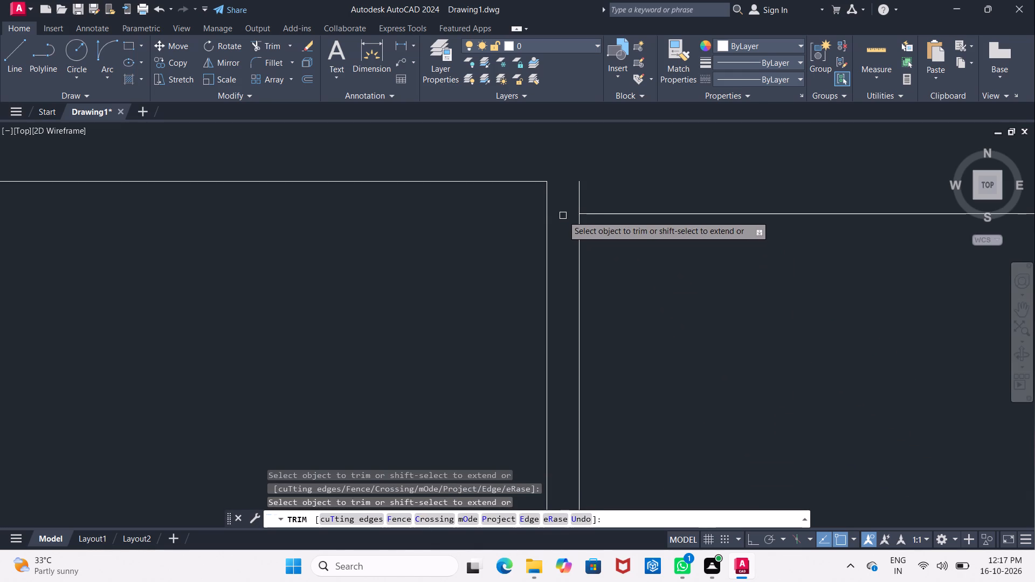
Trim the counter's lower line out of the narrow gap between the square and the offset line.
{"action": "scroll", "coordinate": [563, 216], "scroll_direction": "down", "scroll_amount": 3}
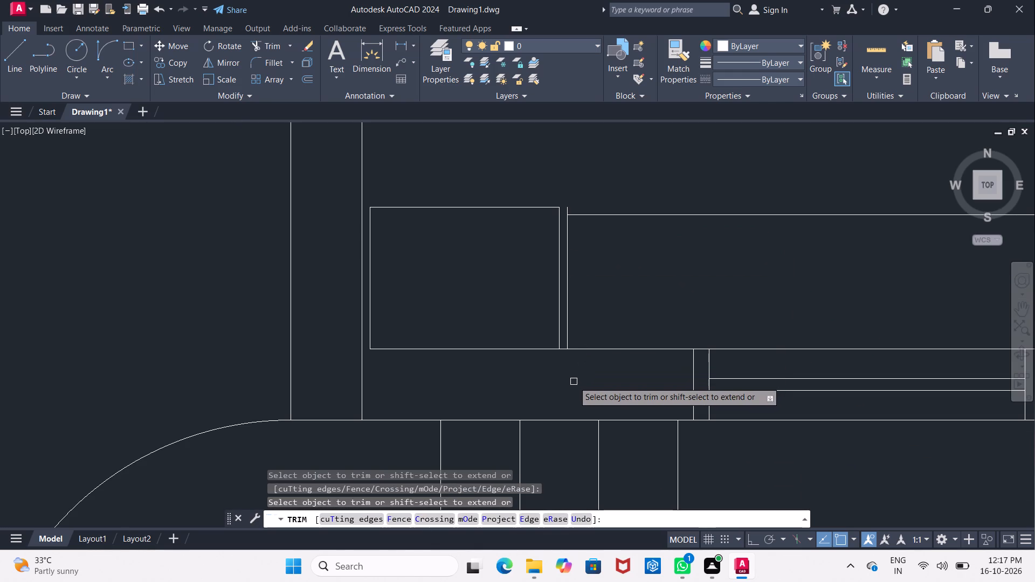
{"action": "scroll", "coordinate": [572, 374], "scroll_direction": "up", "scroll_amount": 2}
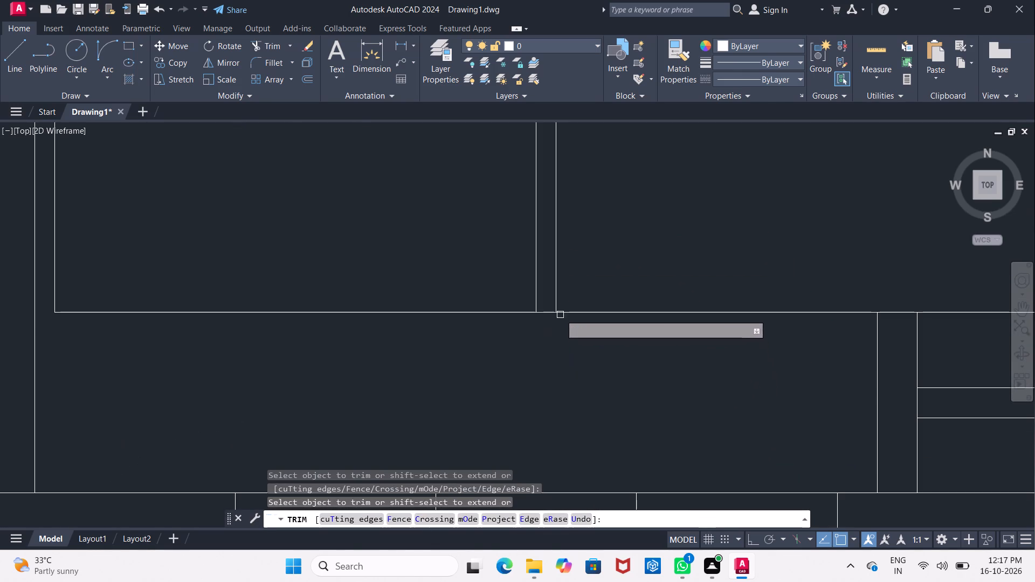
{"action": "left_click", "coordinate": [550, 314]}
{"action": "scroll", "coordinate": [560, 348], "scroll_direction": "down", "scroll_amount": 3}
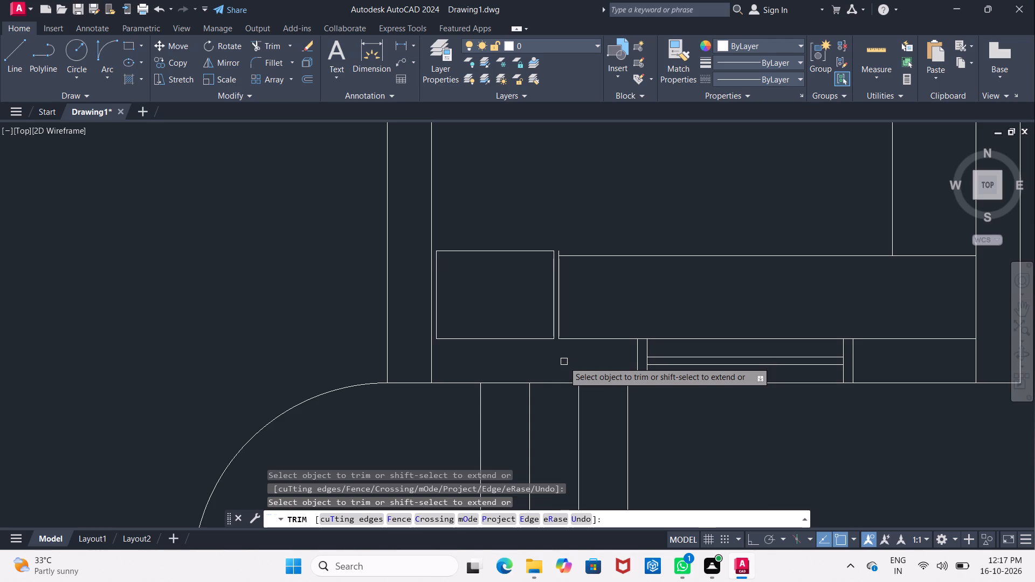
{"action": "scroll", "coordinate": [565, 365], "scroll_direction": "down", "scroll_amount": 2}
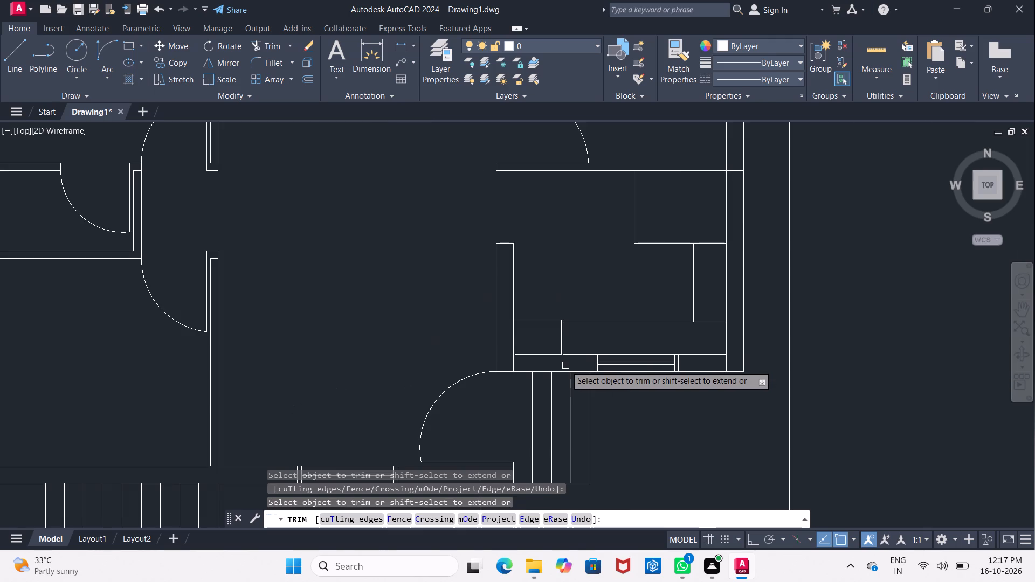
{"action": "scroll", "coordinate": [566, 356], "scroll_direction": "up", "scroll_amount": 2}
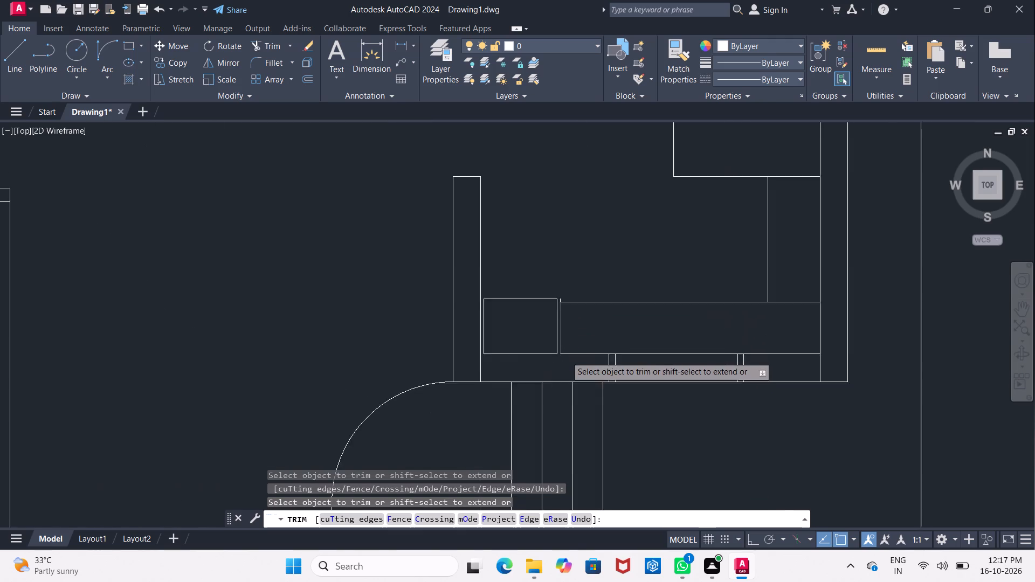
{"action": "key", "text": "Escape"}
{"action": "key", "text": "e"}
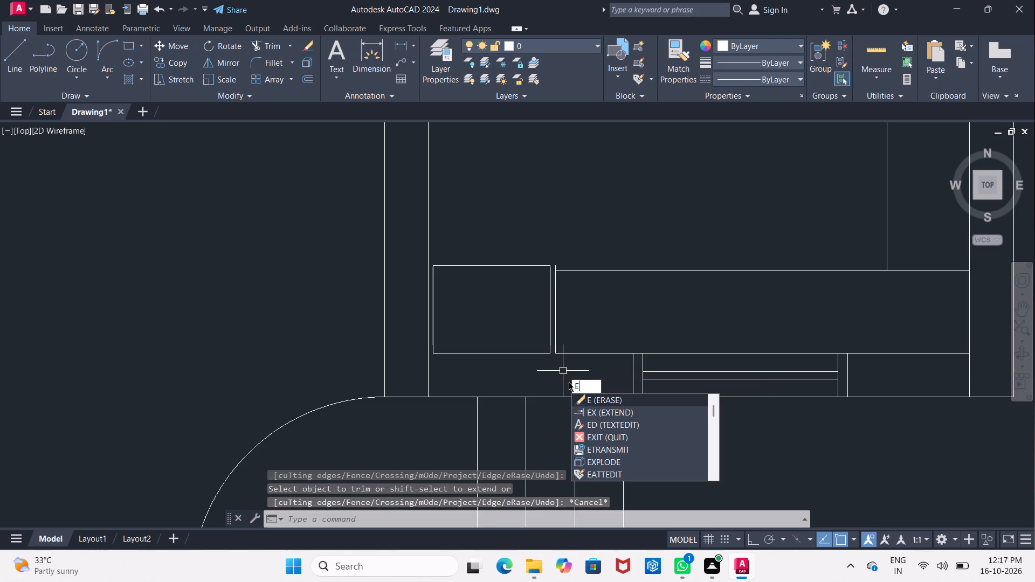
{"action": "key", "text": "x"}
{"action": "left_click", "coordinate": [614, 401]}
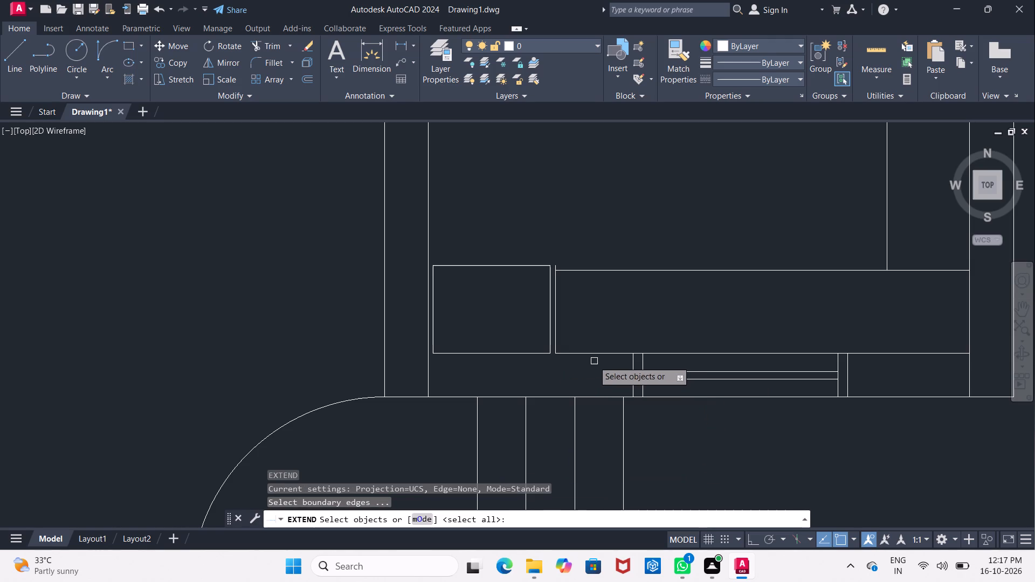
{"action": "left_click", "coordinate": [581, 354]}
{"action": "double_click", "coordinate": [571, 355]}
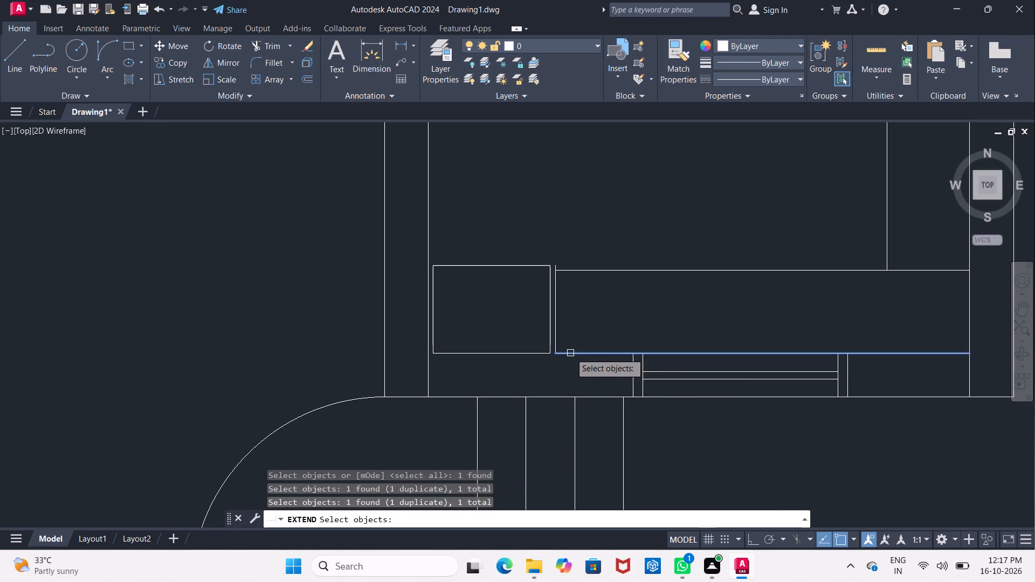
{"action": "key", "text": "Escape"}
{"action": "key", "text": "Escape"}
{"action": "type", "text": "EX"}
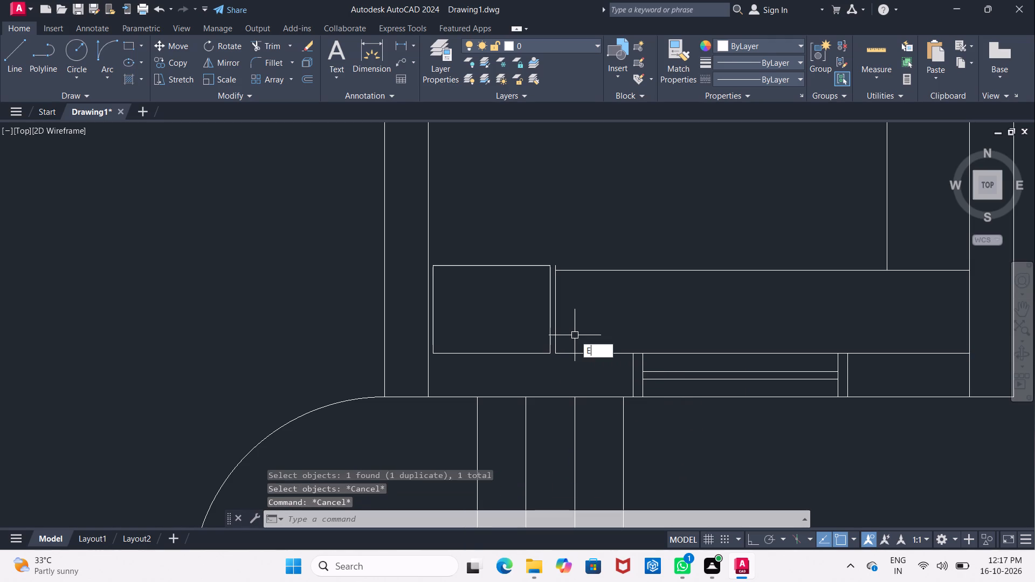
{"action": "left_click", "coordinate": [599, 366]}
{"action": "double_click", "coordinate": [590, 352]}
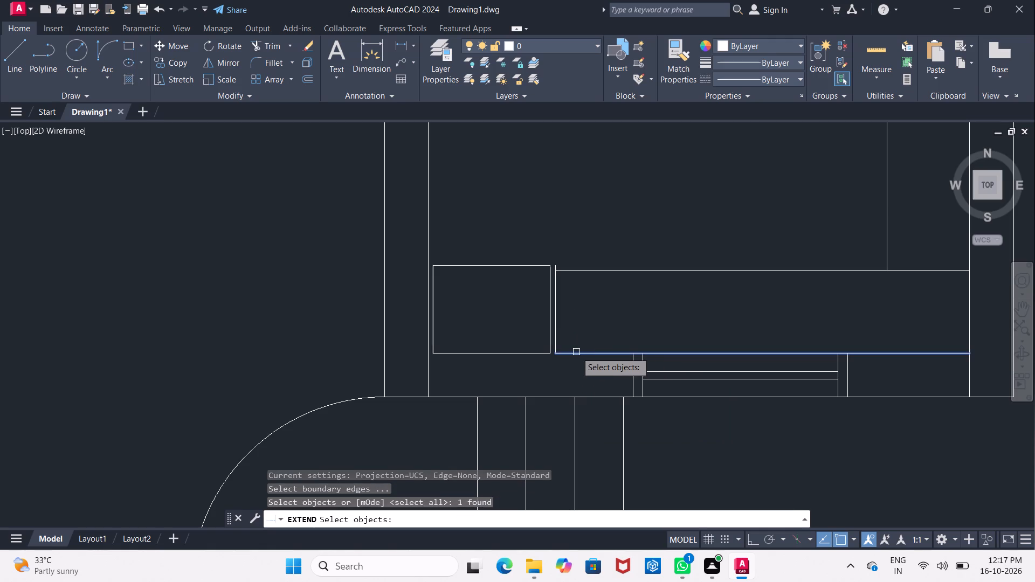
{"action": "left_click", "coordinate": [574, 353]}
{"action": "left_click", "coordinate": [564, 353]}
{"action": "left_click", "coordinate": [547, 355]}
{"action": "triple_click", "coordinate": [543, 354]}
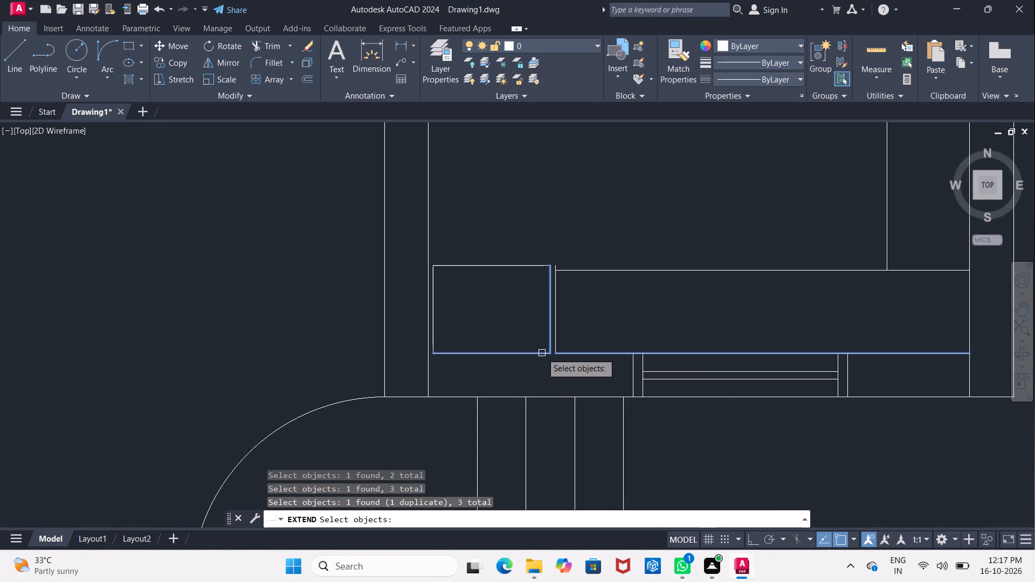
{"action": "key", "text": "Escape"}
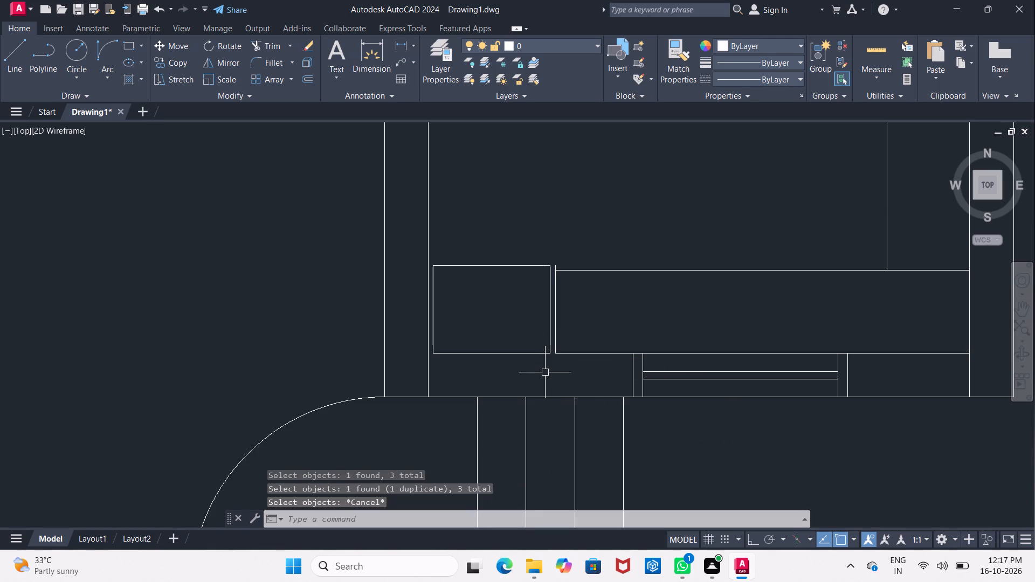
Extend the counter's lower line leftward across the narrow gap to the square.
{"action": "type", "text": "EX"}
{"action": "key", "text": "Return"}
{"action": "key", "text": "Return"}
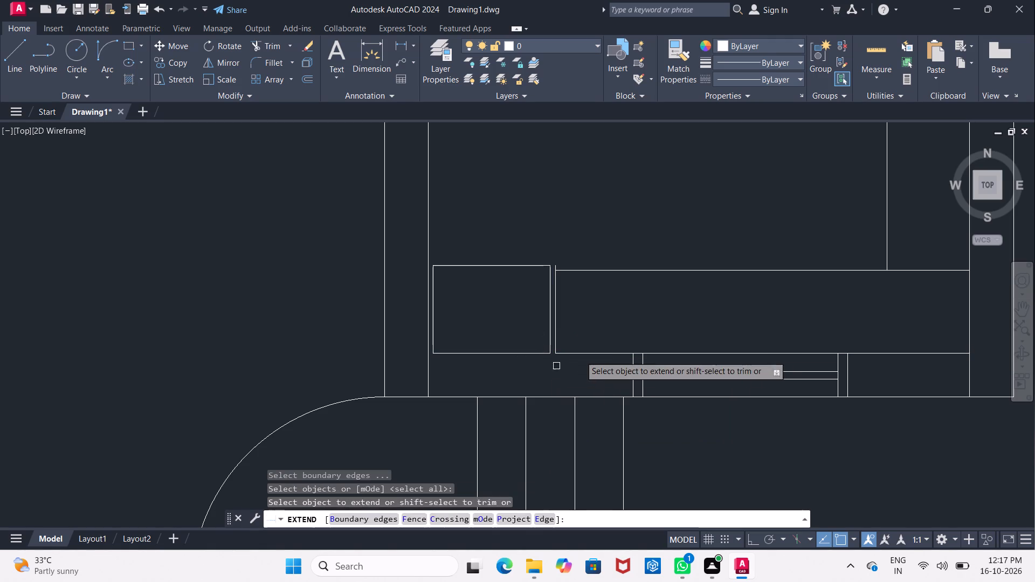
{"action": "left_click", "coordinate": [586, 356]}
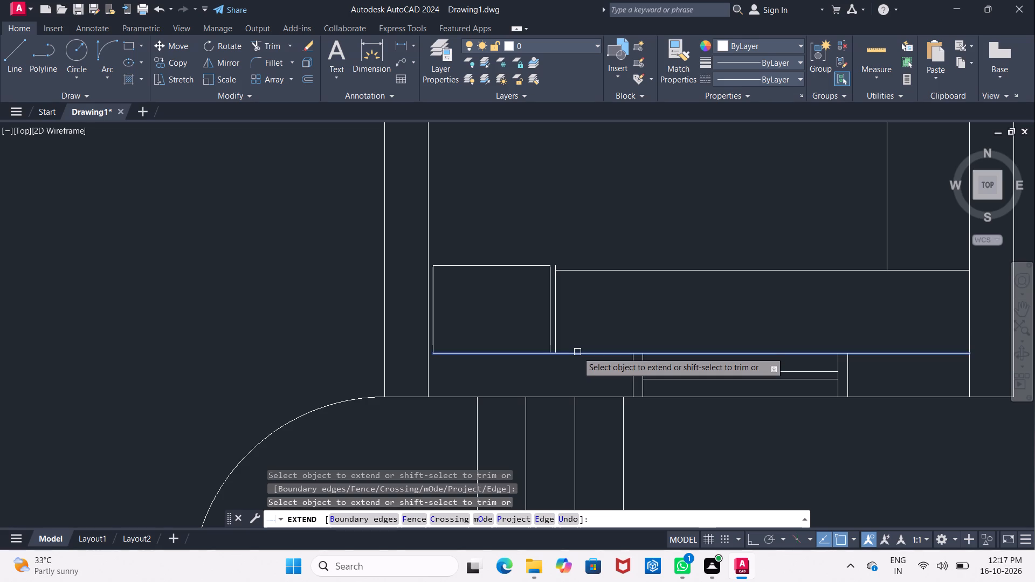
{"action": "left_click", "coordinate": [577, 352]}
Trim the stub of the offset line that projects above the counter's upper line.
{"action": "middle_click_drag", "start_coordinate": [584, 318], "coordinate": [568, 357]}
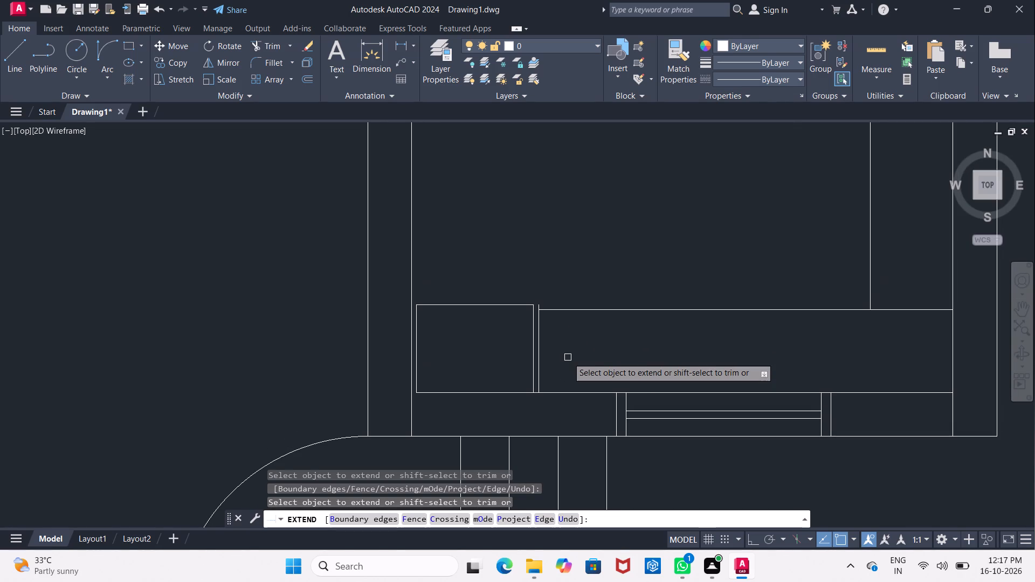
{"action": "scroll", "coordinate": [547, 321], "scroll_direction": "up", "scroll_amount": 2}
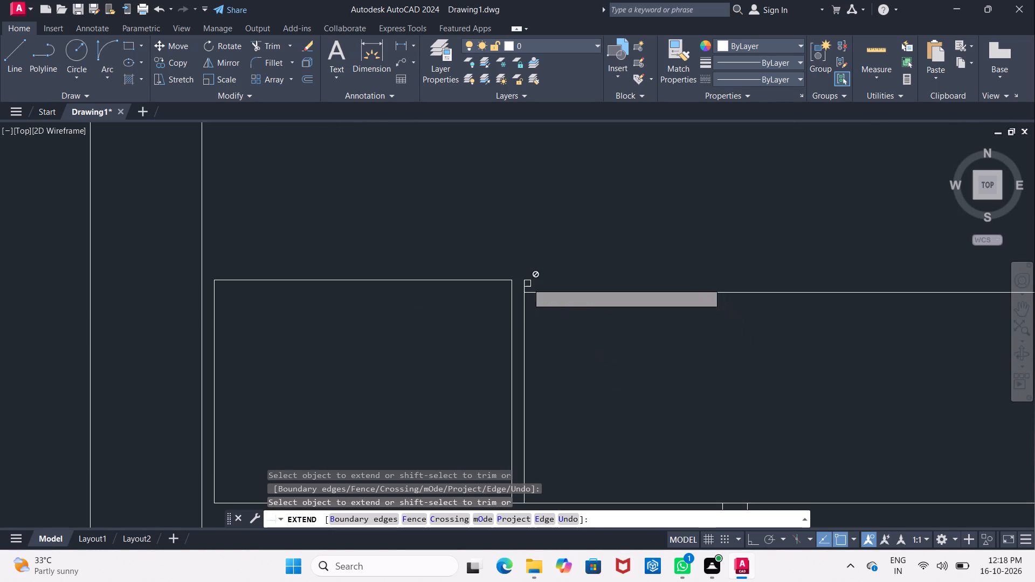
{"action": "key", "text": "Escape"}
{"action": "type", "text": "TR"}
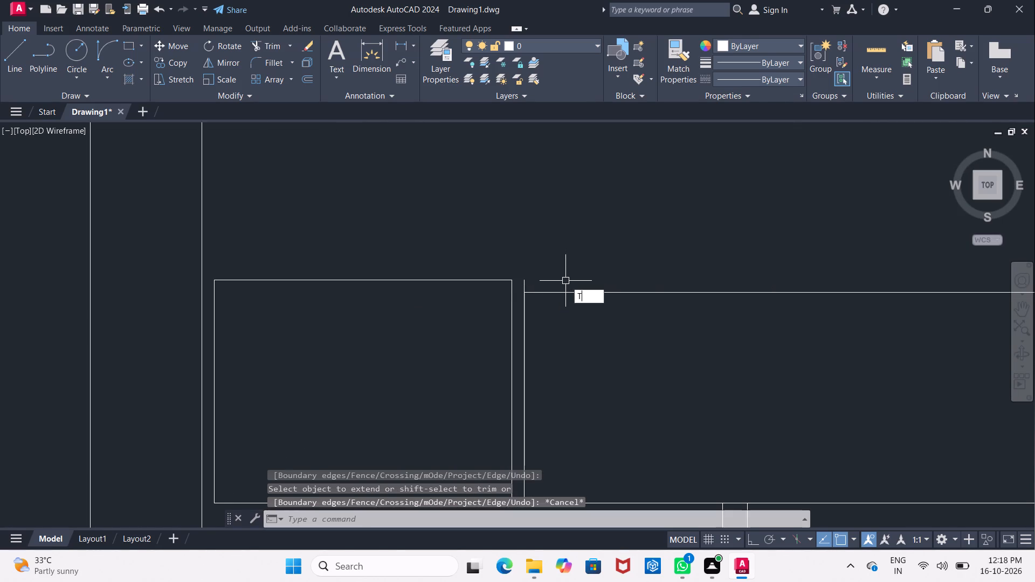
{"action": "key", "text": "space"}
{"action": "key", "text": "space"}
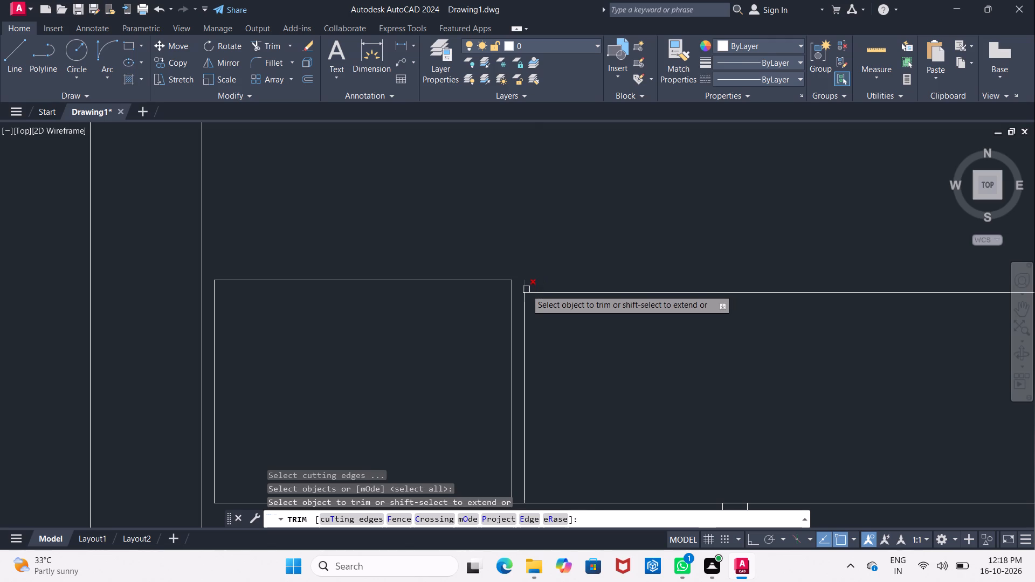
{"action": "left_click", "coordinate": [526, 289]}
Trim the lower counter's upper line where it crosses the side counter along the right wall, opening the L-shaped corner.
{"action": "scroll", "coordinate": [540, 287], "scroll_direction": "down", "scroll_amount": 4}
{"action": "middle_click_drag", "start_coordinate": [564, 309], "coordinate": [542, 320]}
{"action": "scroll", "coordinate": [542, 320], "scroll_direction": "down", "scroll_amount": 1}
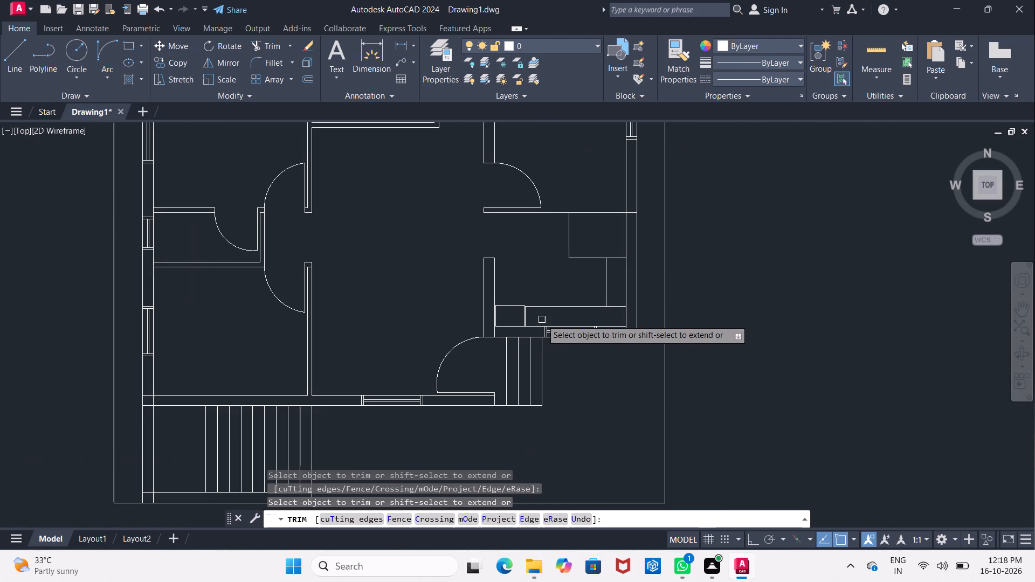
{"action": "scroll", "coordinate": [612, 294], "scroll_direction": "up", "scroll_amount": 2}
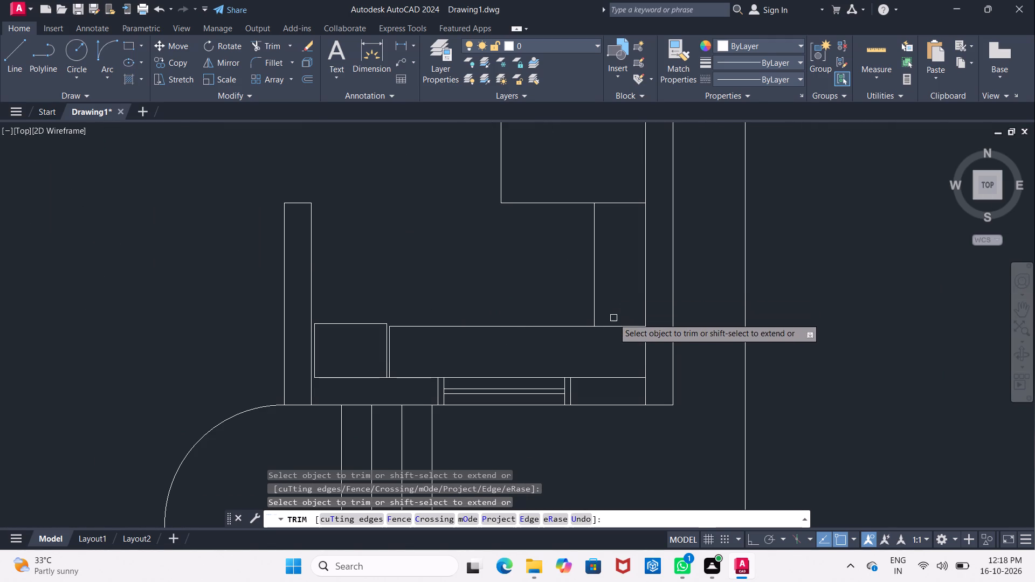
{"action": "left_click", "coordinate": [611, 327]}
{"action": "middle_click_drag", "start_coordinate": [618, 317], "coordinate": [598, 324]}
{"action": "scroll", "coordinate": [598, 324], "scroll_direction": "down", "scroll_amount": 1}
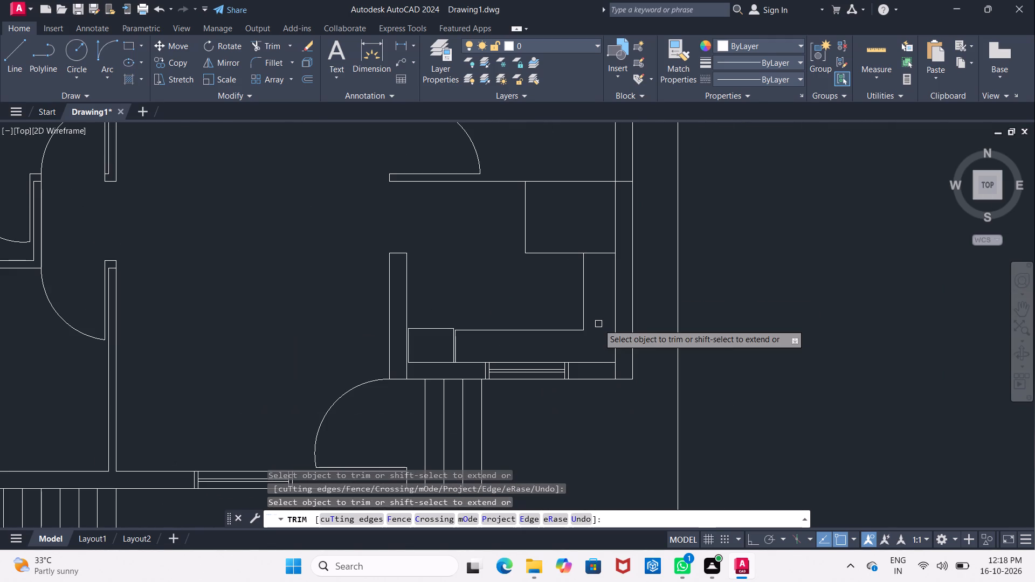
{"action": "key", "text": "Escape"}
Offset the room-side line of the partition wall beside the left bedroom 4" into the adjoining room.
{"action": "middle_click_drag", "start_coordinate": [436, 371], "coordinate": [795, 290]}
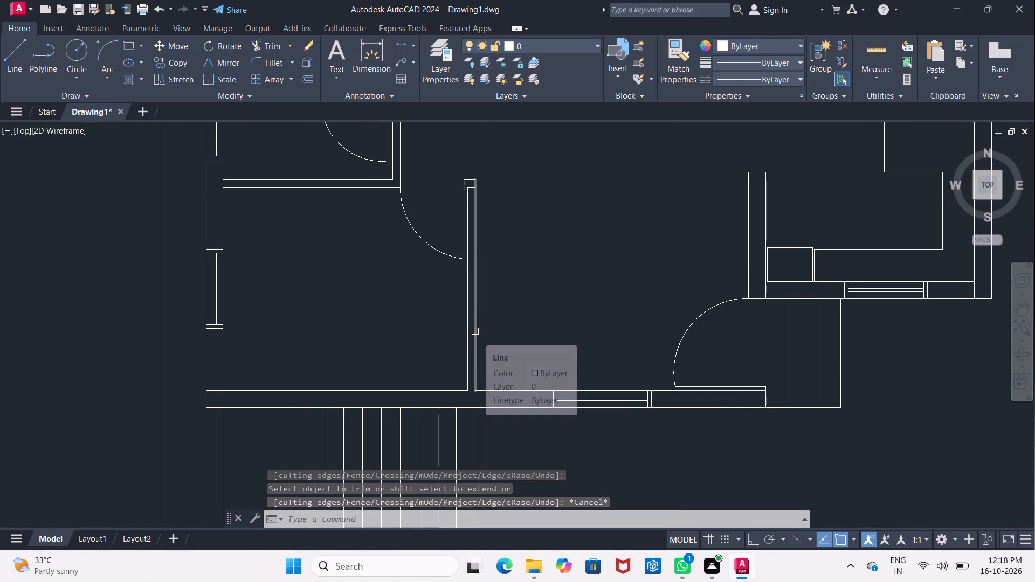
{"action": "scroll", "coordinate": [501, 330], "scroll_direction": "up", "scroll_amount": 1}
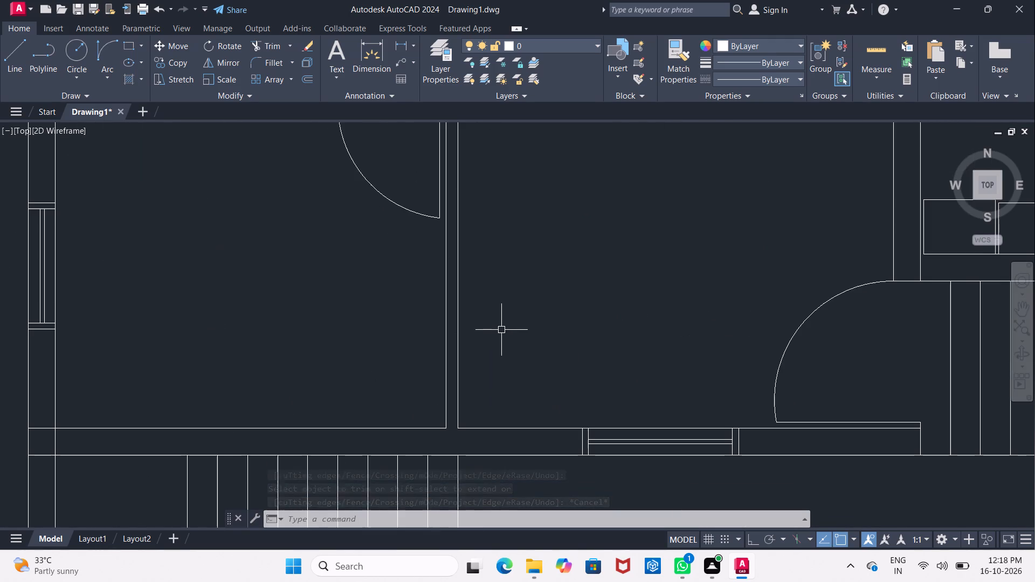
{"action": "middle_click_drag", "start_coordinate": [501, 329], "coordinate": [466, 338]}
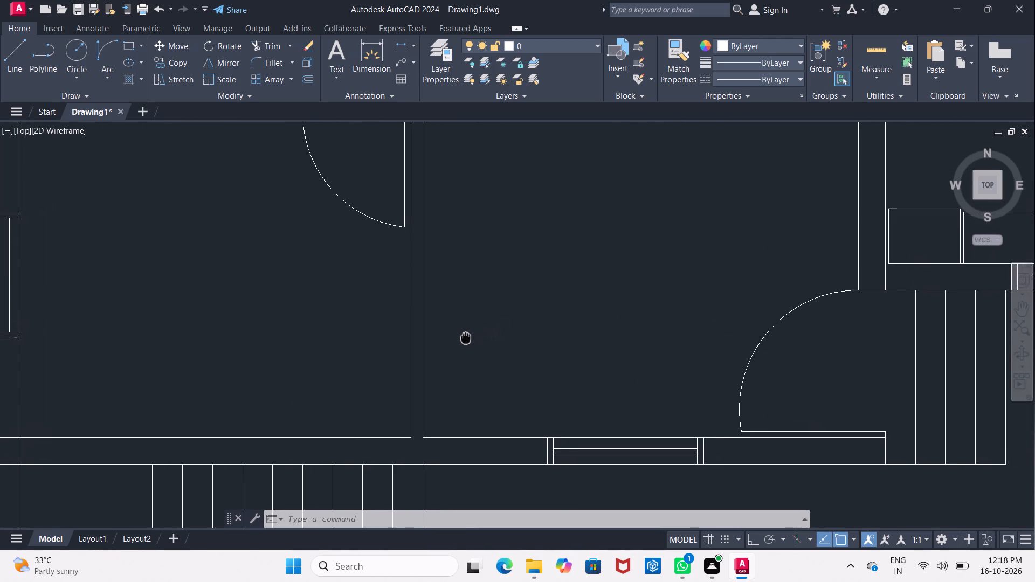
{"action": "middle_click_drag", "start_coordinate": [466, 338], "coordinate": [465, 338]}
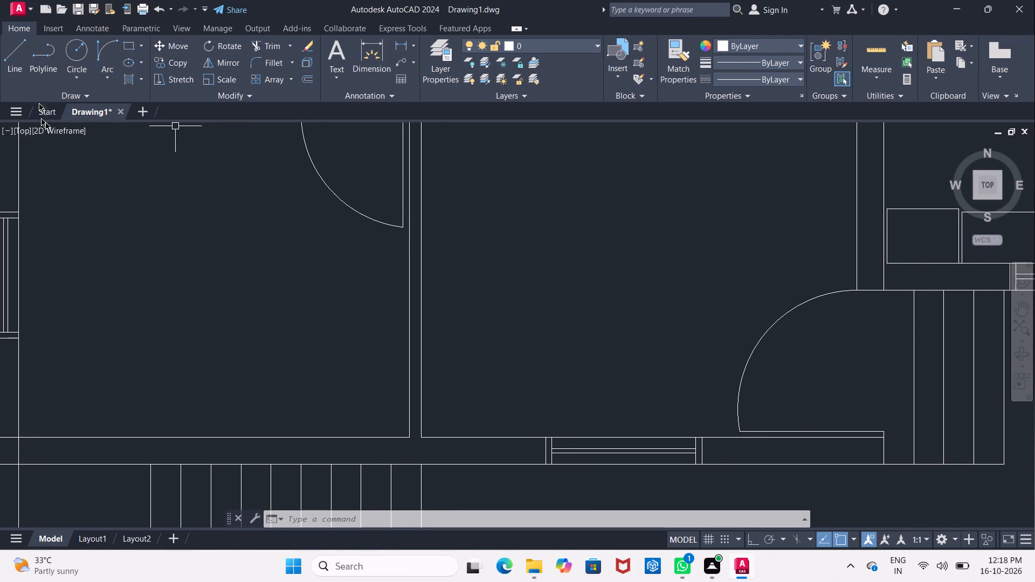
{"action": "key", "text": "o"}
{"action": "key", "text": "Return"}
{"action": "key", "text": "2"}
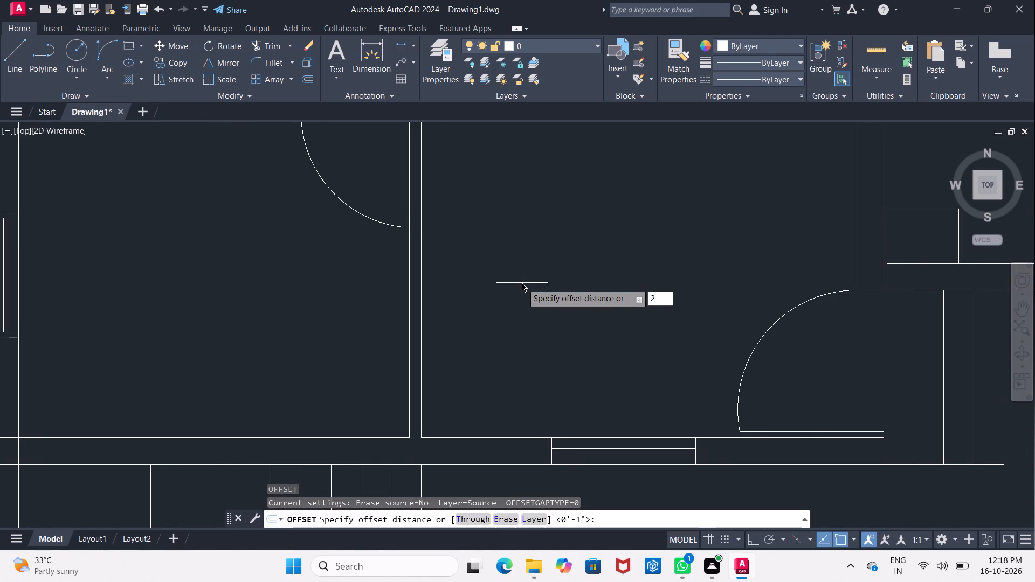
{"action": "key", "text": "shift+quotedbl"}
{"action": "key", "text": "Return"}
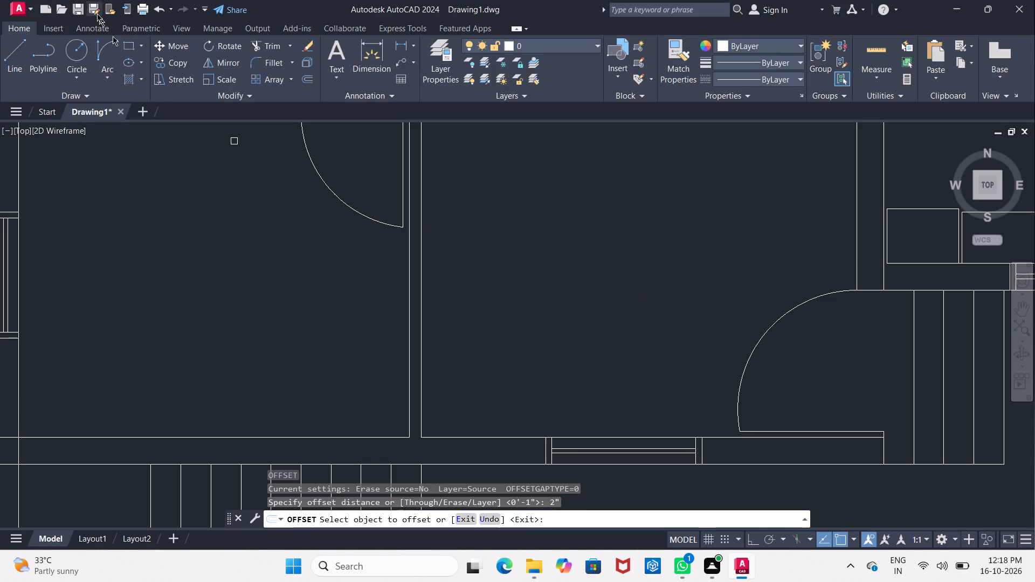
{"action": "left_click_drag", "start_coordinate": [420, 313], "coordinate": [429, 313]}
{"action": "key", "text": "4"}
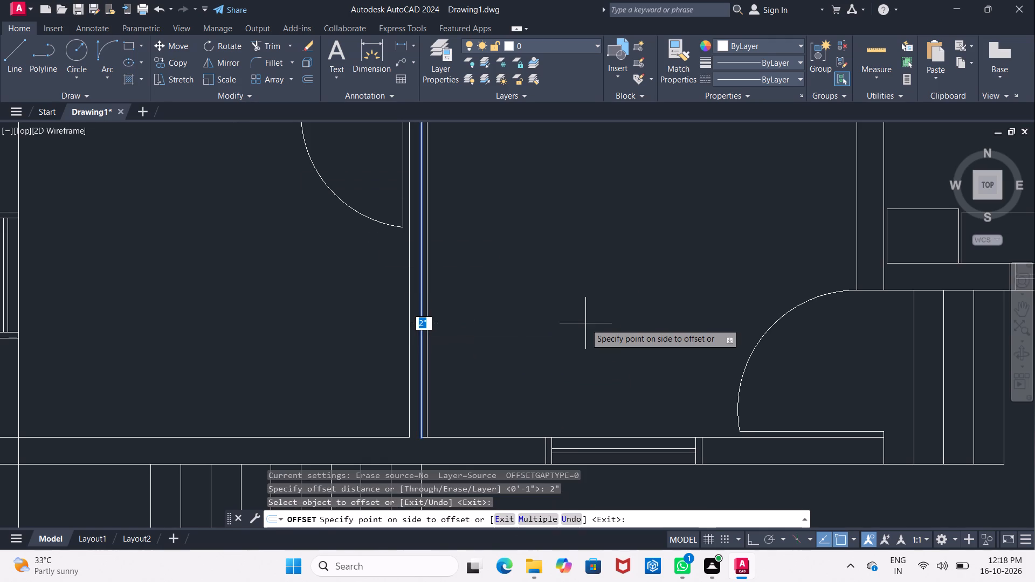
{"action": "key", "text": "shift+quotedbl"}
{"action": "key", "text": "shift+Return"}
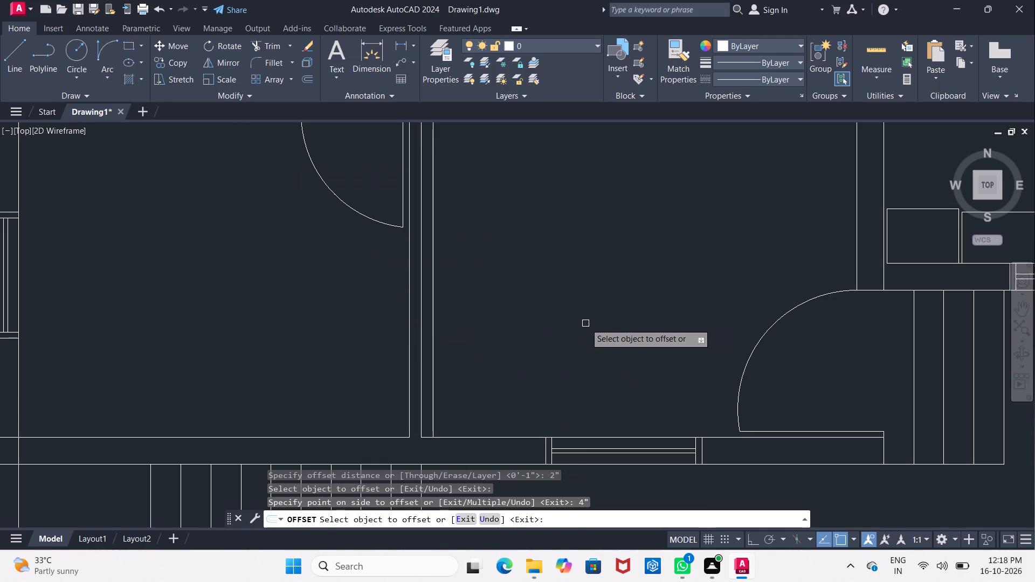
{"action": "key", "text": "Escape"}
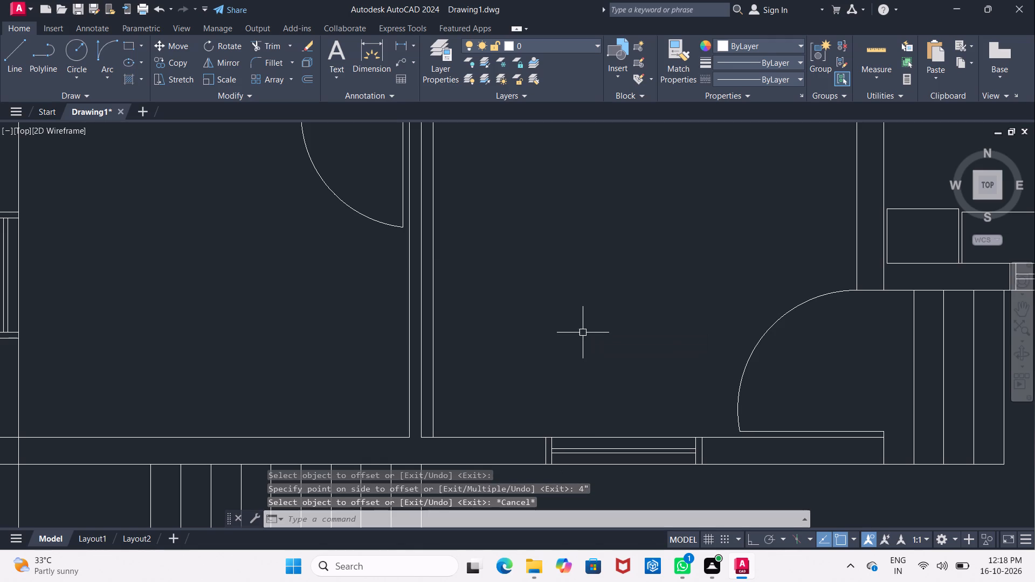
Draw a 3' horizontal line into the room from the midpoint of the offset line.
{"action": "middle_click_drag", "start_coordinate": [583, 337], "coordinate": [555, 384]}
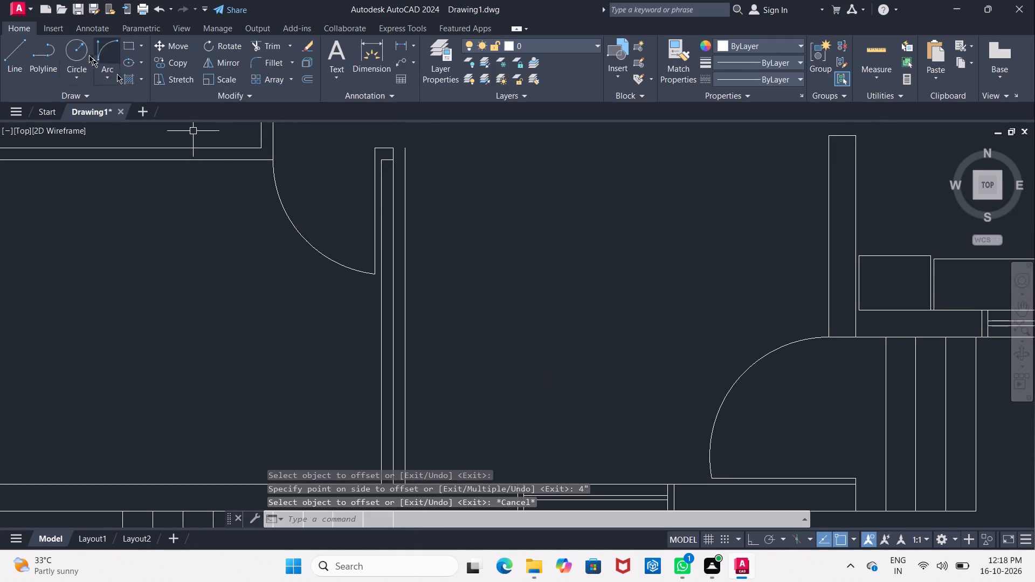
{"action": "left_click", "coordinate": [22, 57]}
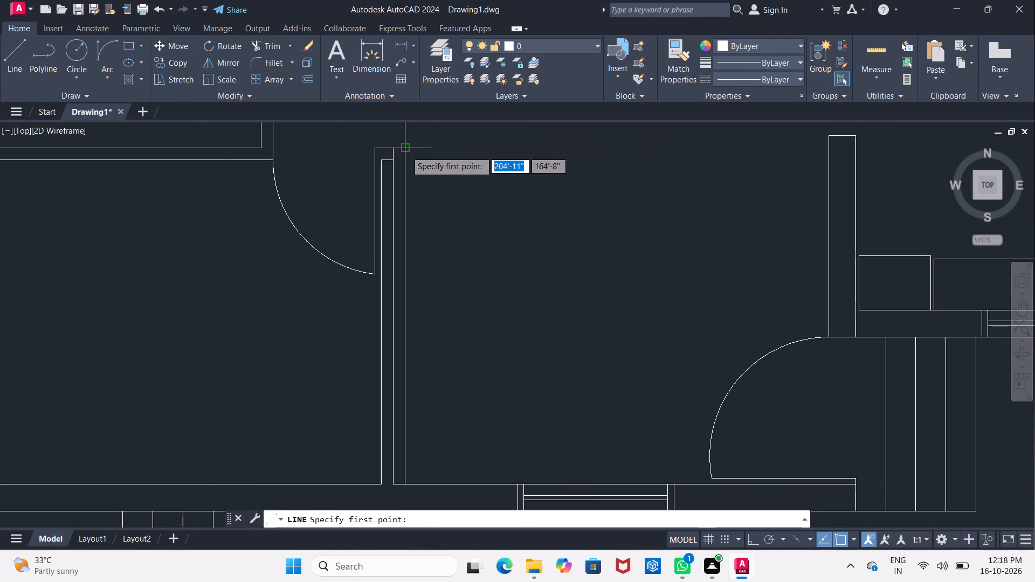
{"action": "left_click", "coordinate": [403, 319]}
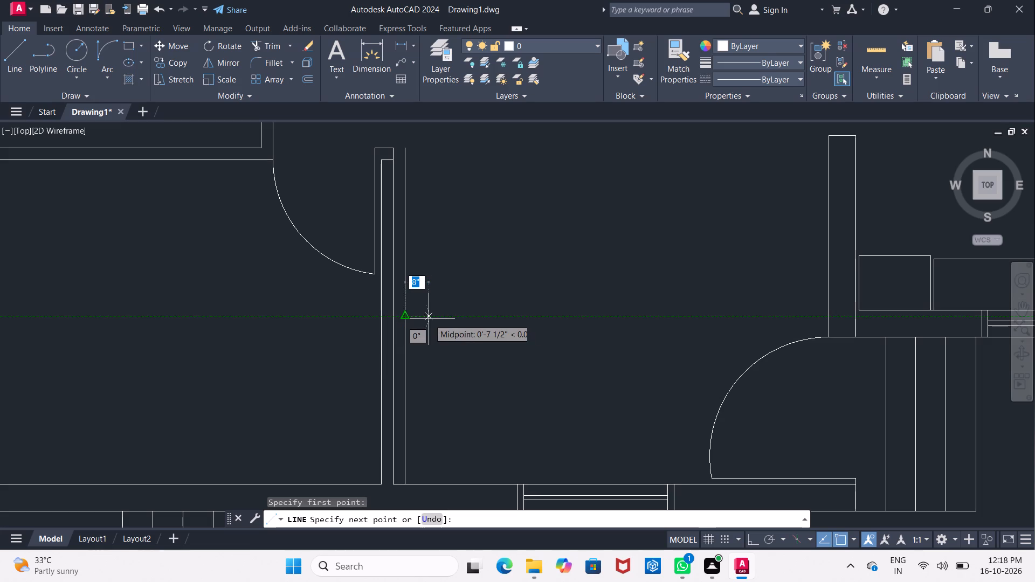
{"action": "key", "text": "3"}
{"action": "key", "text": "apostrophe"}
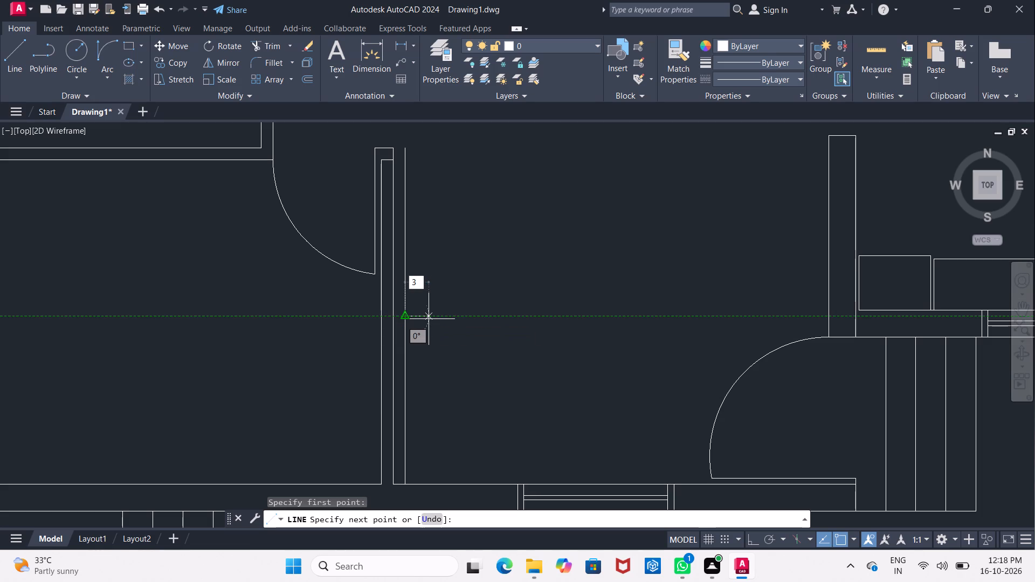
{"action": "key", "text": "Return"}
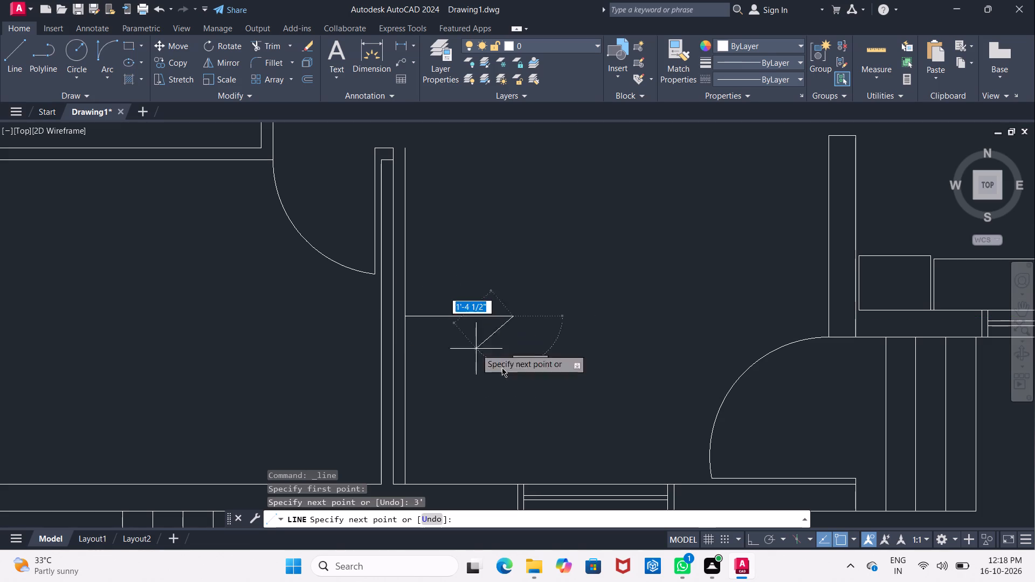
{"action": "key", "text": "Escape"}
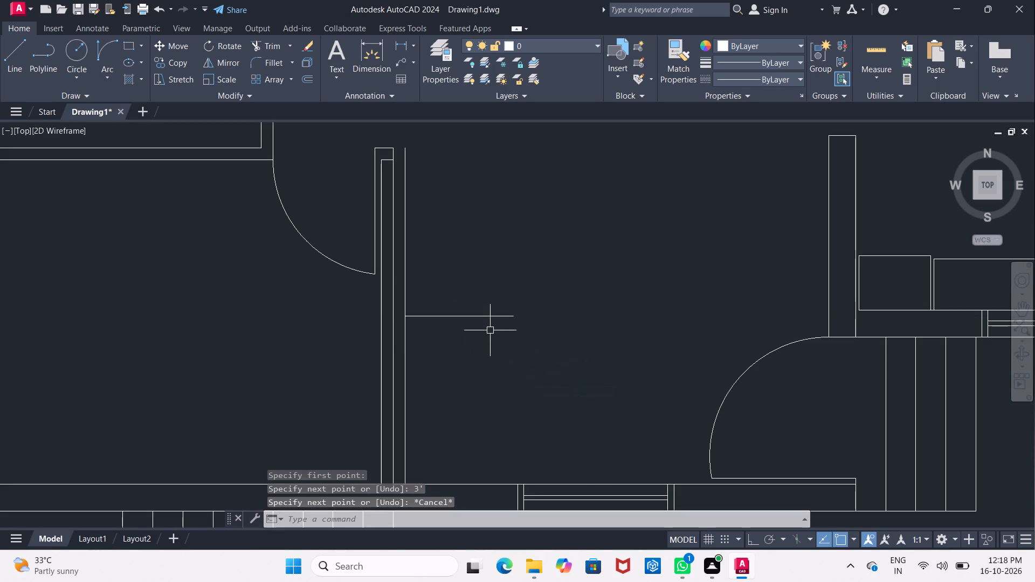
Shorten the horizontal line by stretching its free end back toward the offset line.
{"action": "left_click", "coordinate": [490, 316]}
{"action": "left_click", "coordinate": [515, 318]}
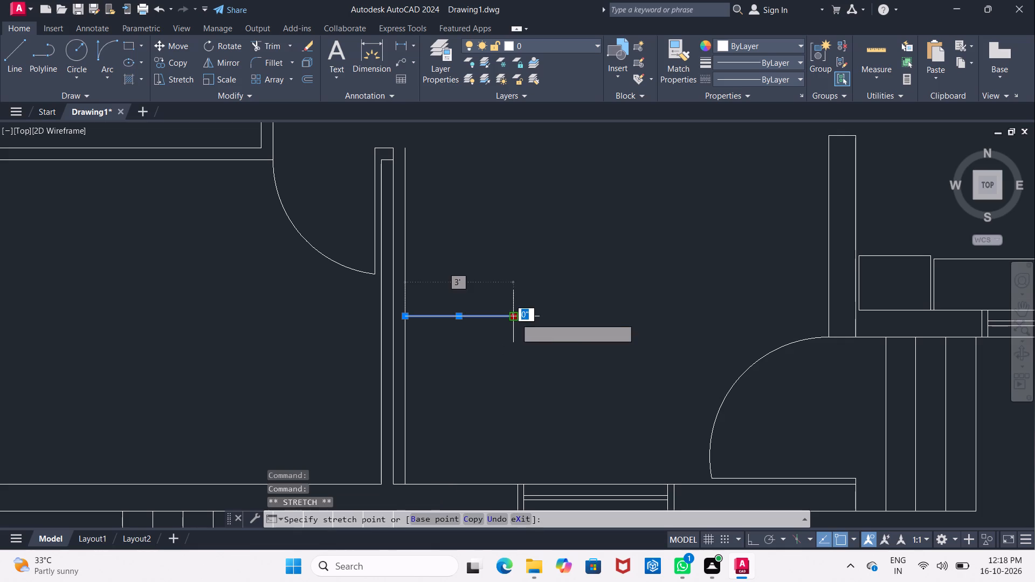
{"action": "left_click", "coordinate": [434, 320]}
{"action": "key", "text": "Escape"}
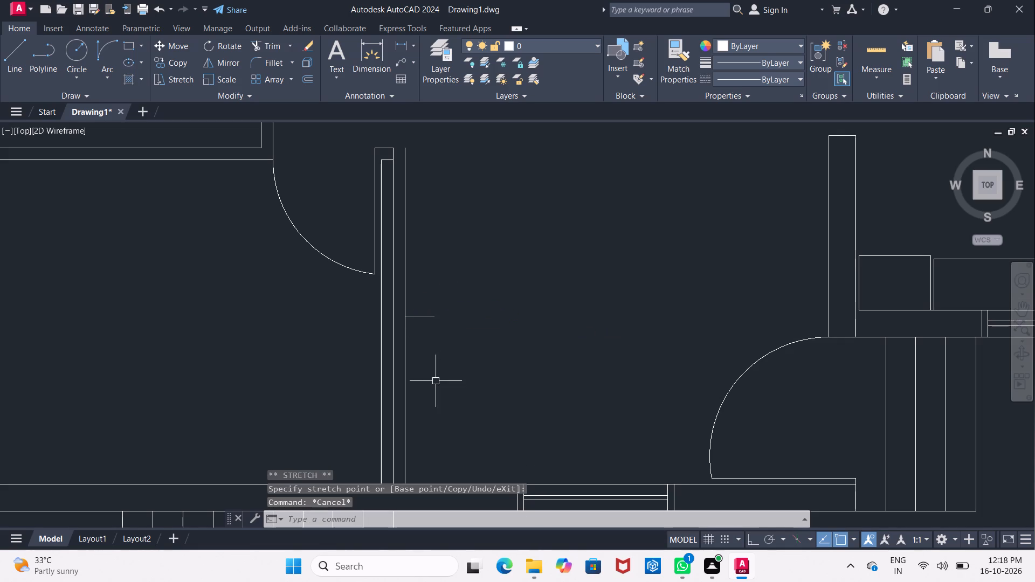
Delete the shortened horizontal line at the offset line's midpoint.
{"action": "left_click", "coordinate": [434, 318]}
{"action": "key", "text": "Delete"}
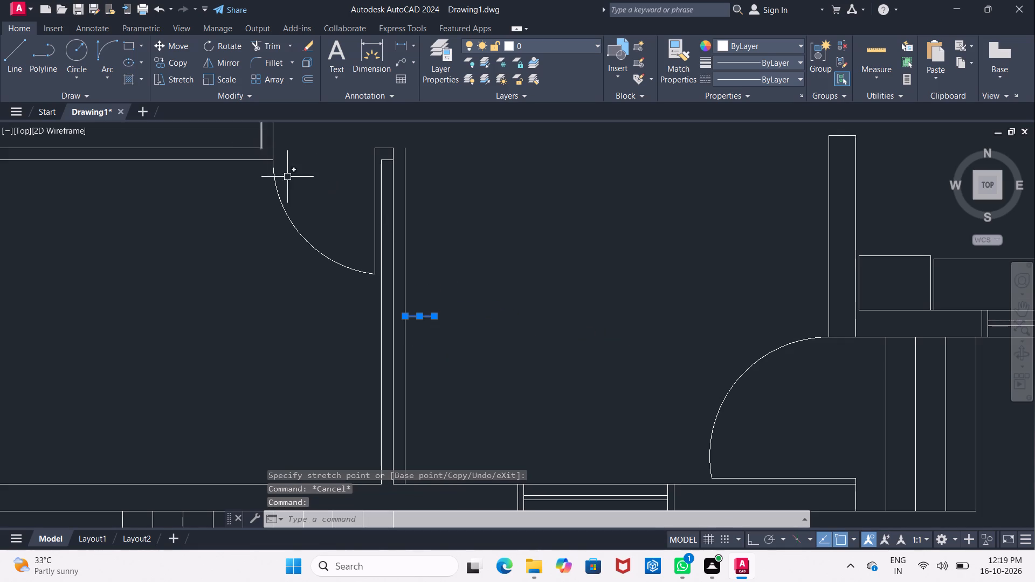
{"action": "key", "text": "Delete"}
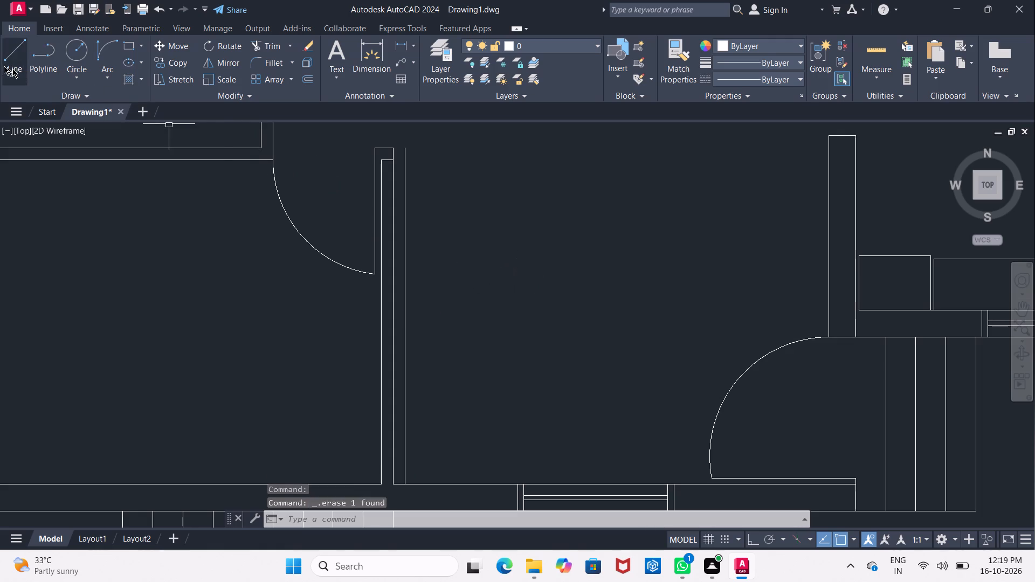
With Ortho on, draw a 1'5" horizontal line into the room from the midpoint of the offset line.
{"action": "left_click", "coordinate": [3, 65]}
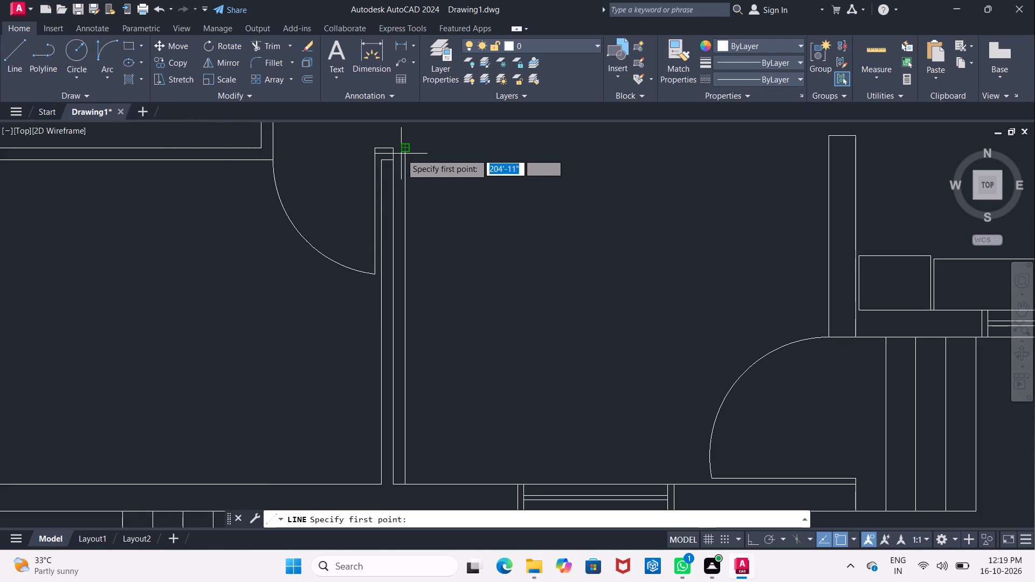
{"action": "left_click", "coordinate": [405, 316]}
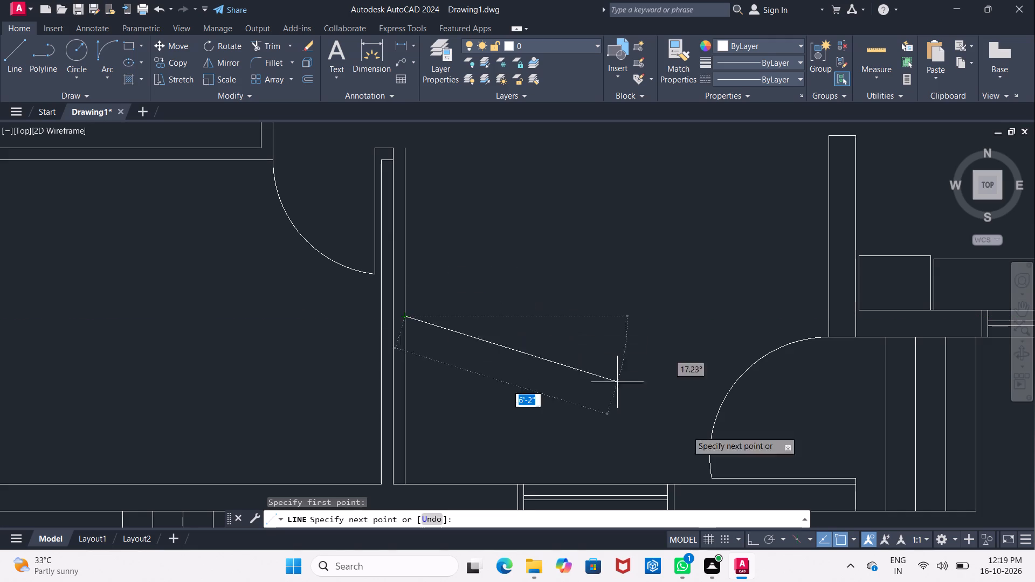
{"action": "left_click", "coordinate": [749, 539]}
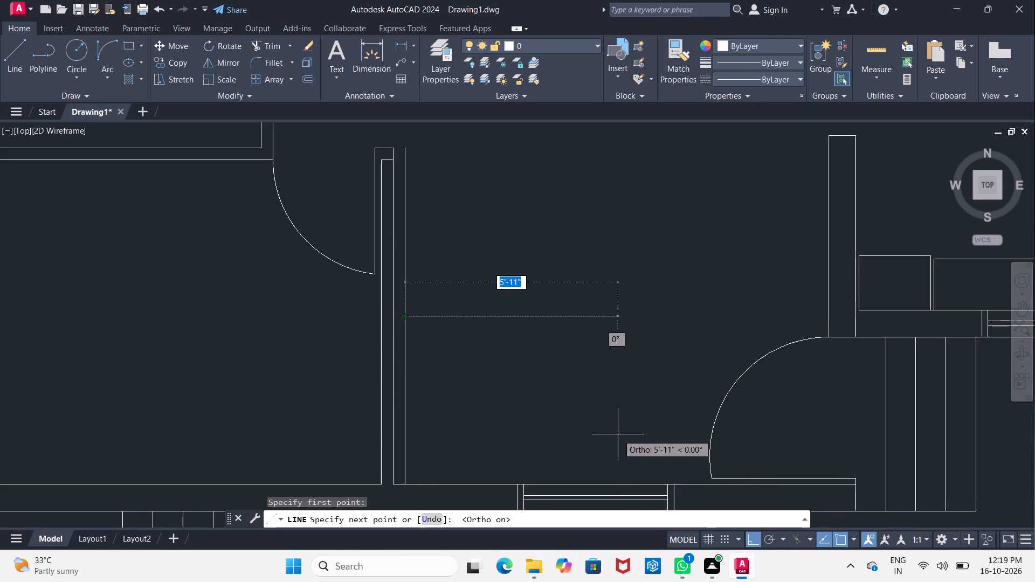
{"action": "type", "text": "1'5\""}
{"action": "key", "text": "Return"}
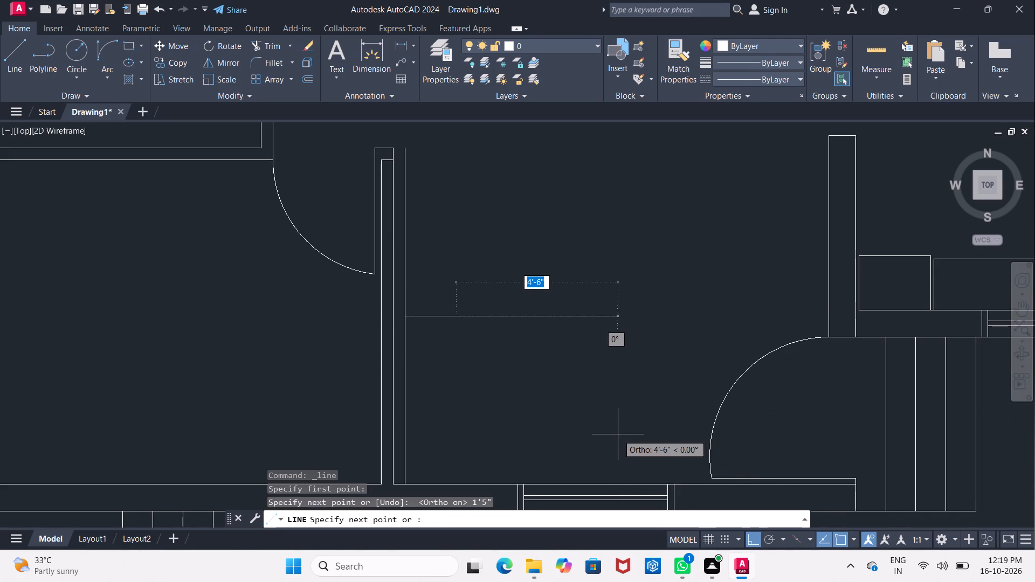
{"action": "key", "text": "Escape"}
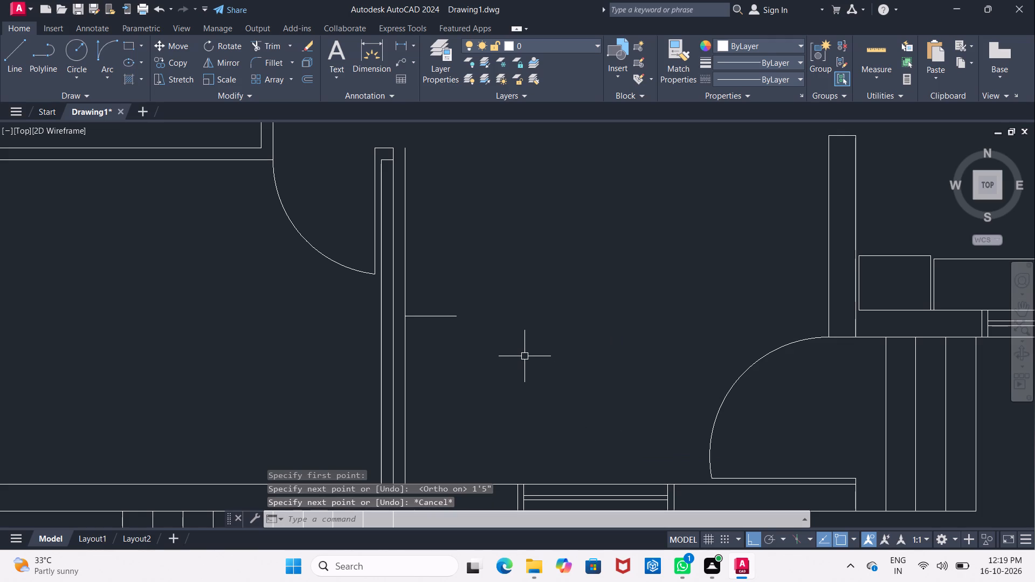
Offset the 1'5" horizontal line 3' to both sides, once above and once below.
{"action": "key", "text": "o"}
{"action": "key", "text": "Return"}
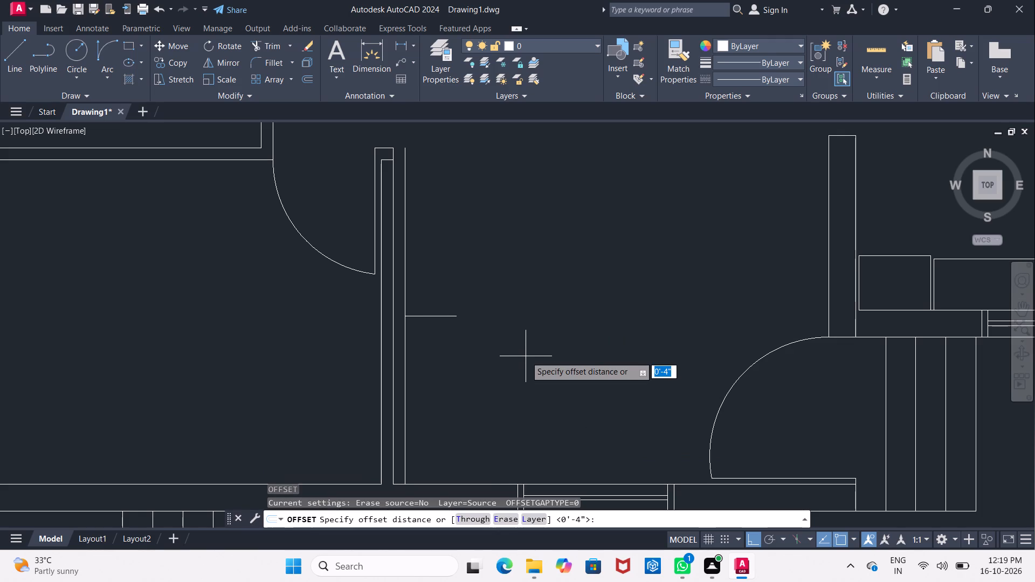
{"action": "type", "text": "3'"}
{"action": "key", "text": "Return"}
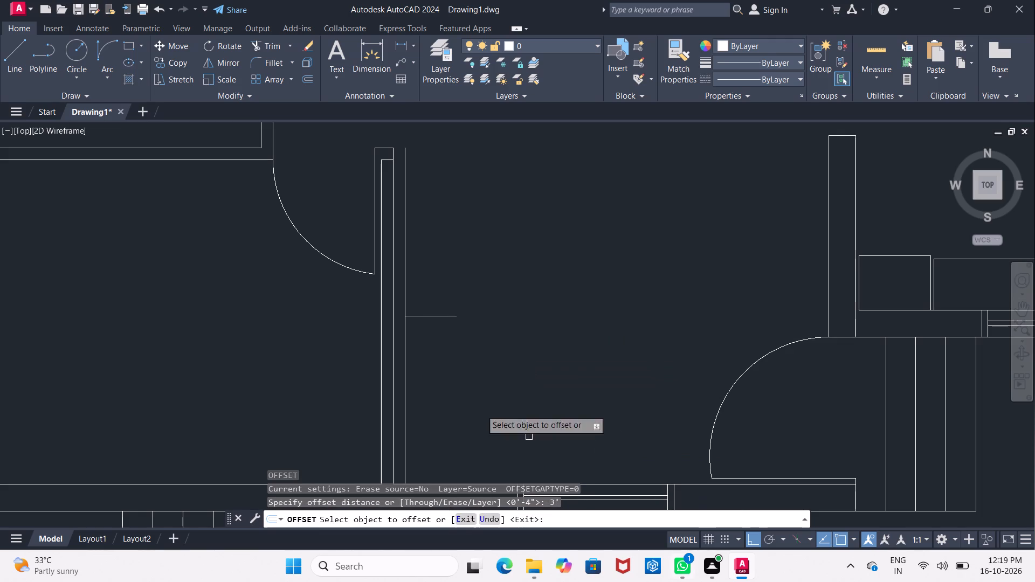
{"action": "left_click", "coordinate": [426, 315]}
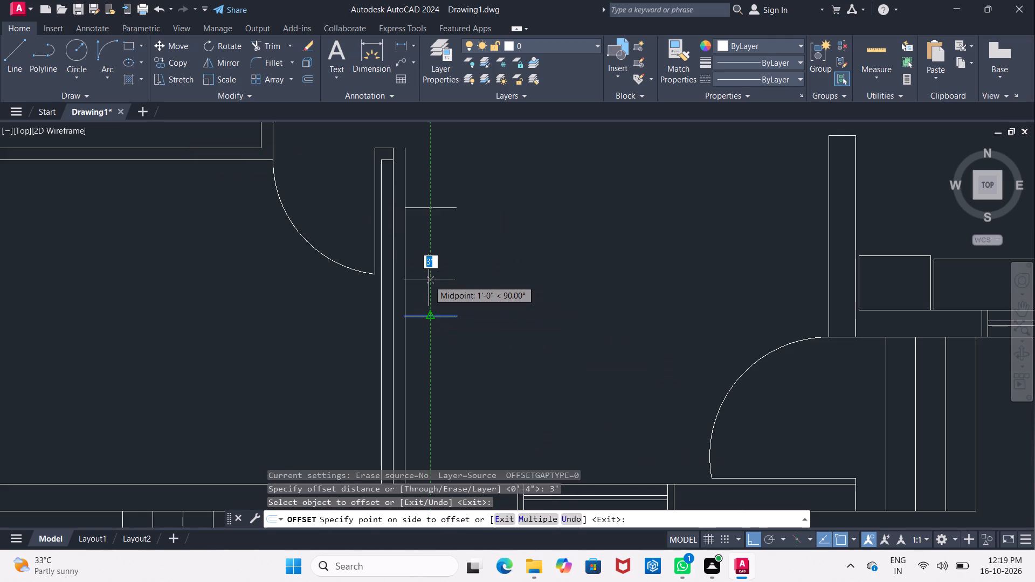
{"action": "left_click", "coordinate": [429, 280]}
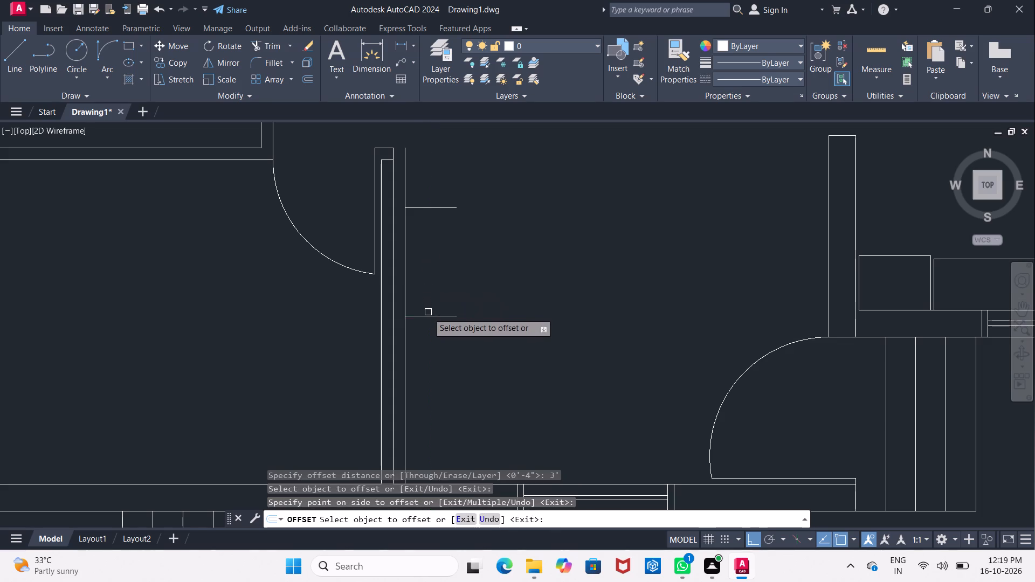
{"action": "left_click", "coordinate": [428, 314]}
{"action": "left_click", "coordinate": [430, 338]}
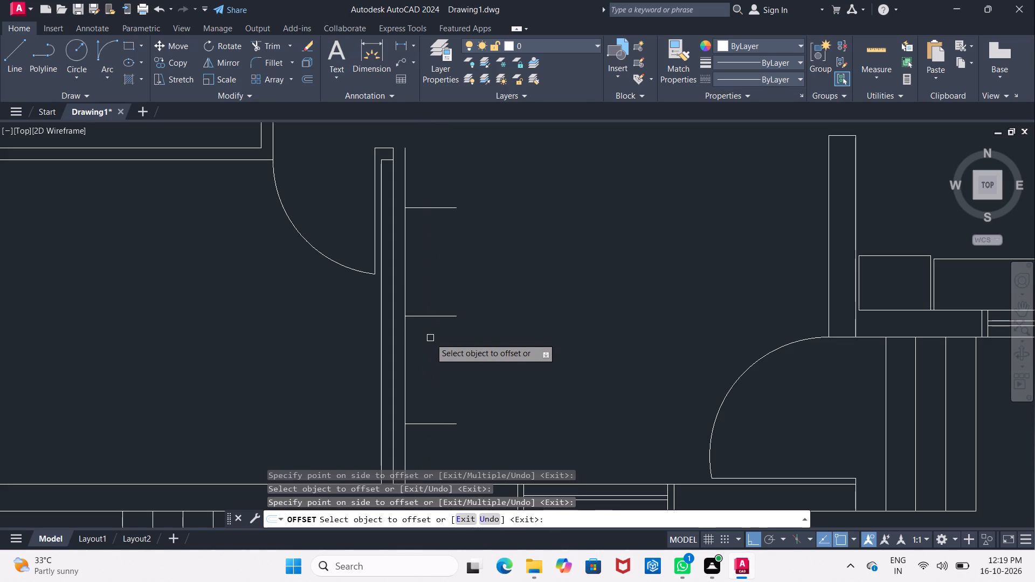
{"action": "key", "text": "Escape"}
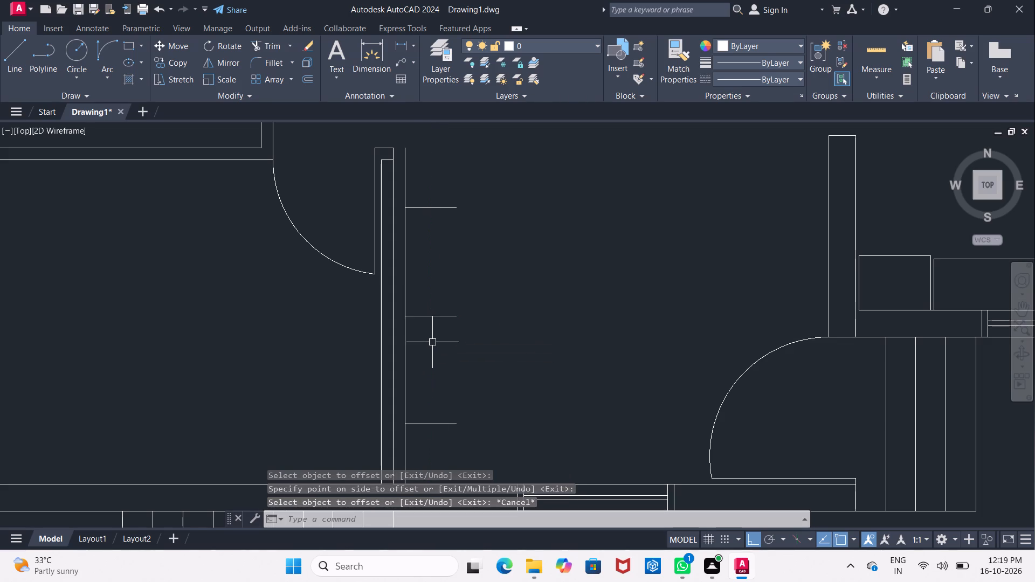
{"action": "key", "text": "Escape"}
Draw a vertical line joining the free ends of the upper and lower horizontal lines, closing the two-bay unit's front.
{"action": "left_click", "coordinate": [25, 48]}
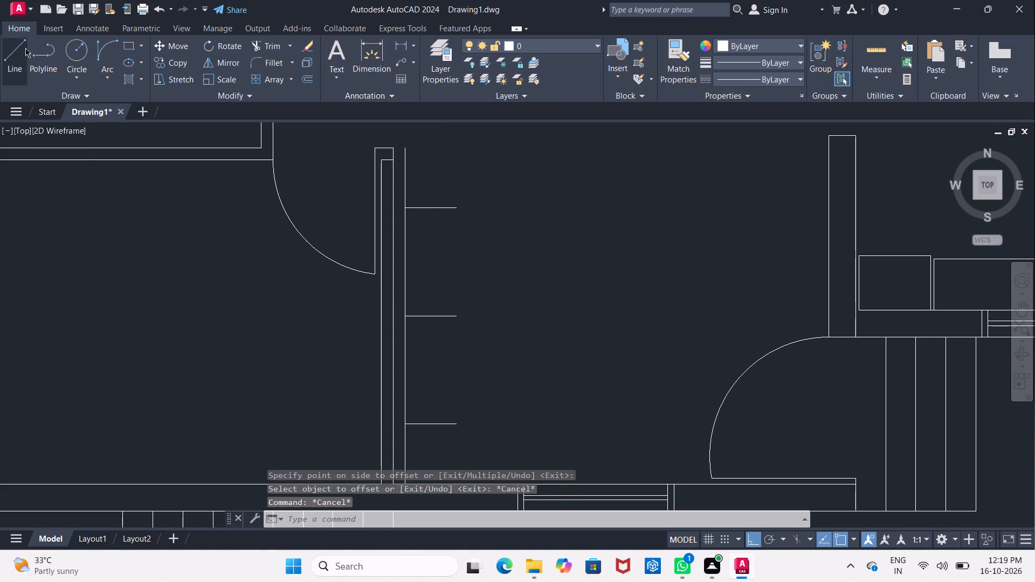
{"action": "left_click", "coordinate": [456, 209]}
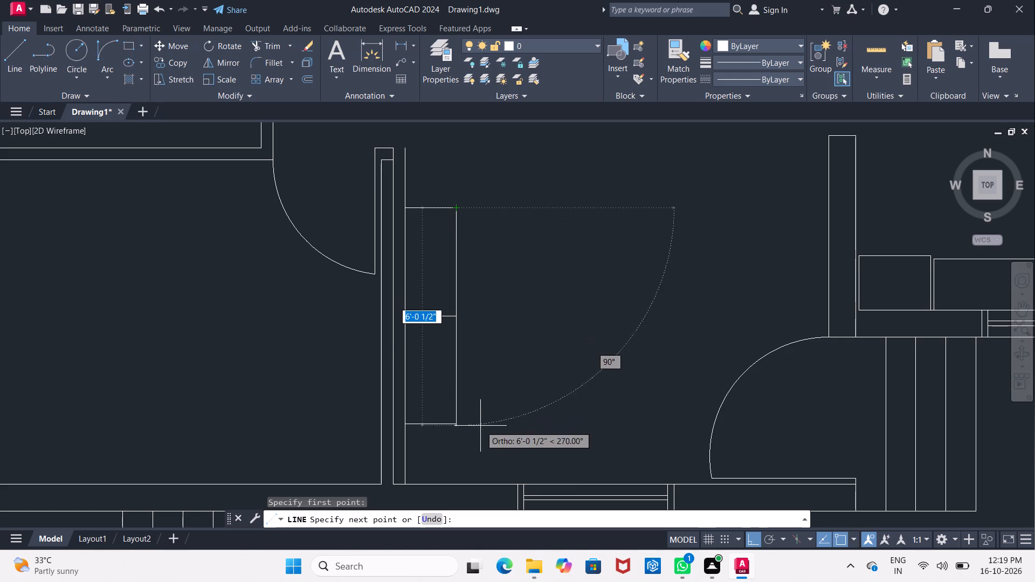
{"action": "left_click", "coordinate": [457, 421]}
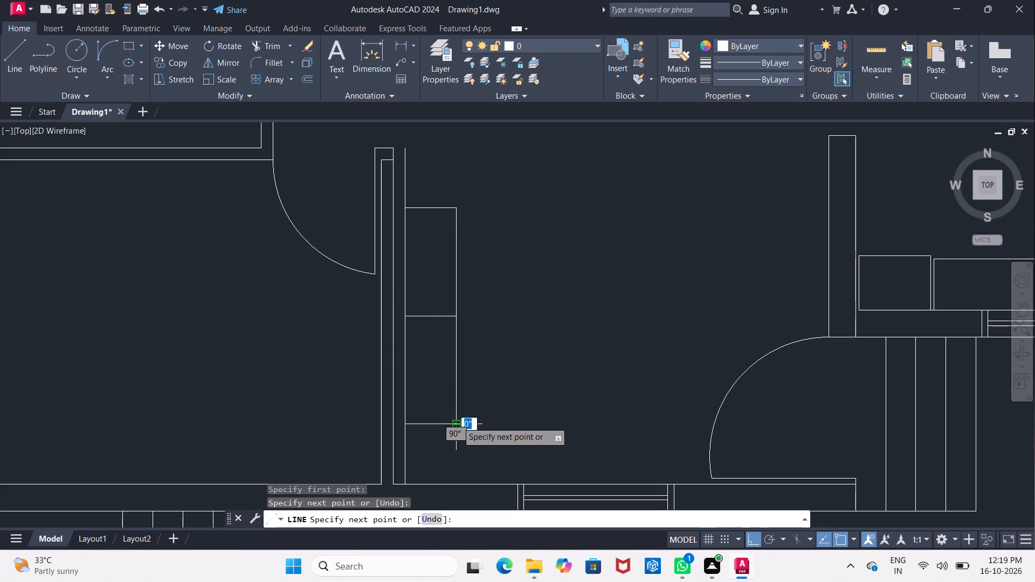
{"action": "key", "text": "Escape"}
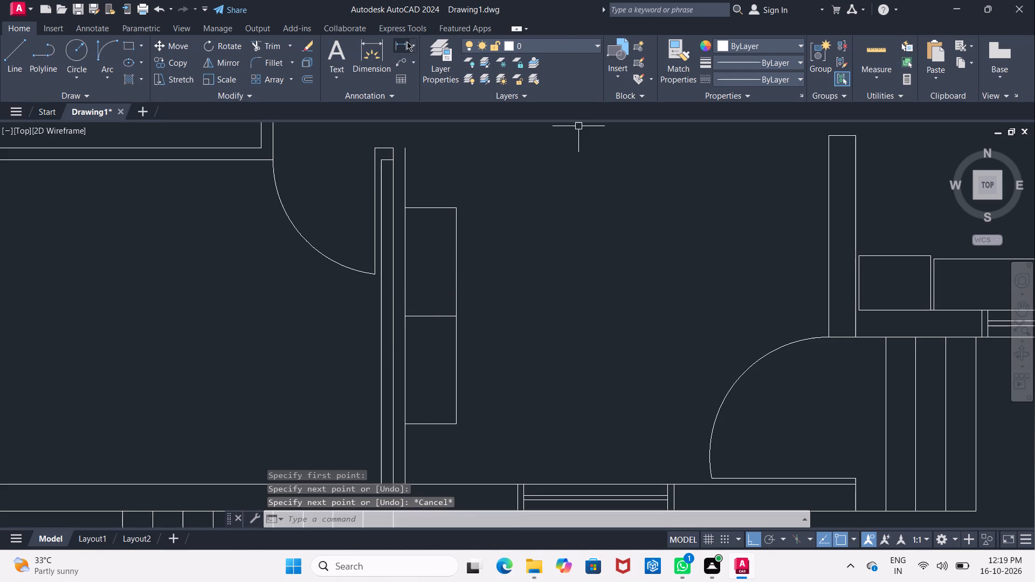
Check the length of the upper bay's front edge with a linear dimension, without placing it.
{"action": "left_click", "coordinate": [407, 41]}
{"action": "left_click", "coordinate": [456, 207]}
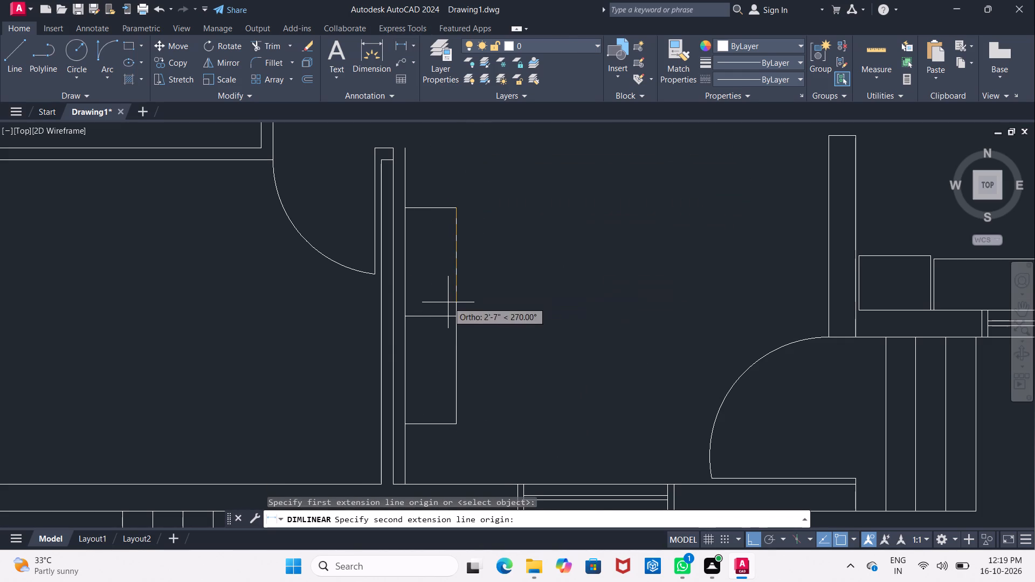
{"action": "left_click", "coordinate": [453, 318]}
{"action": "key", "text": "Escape"}
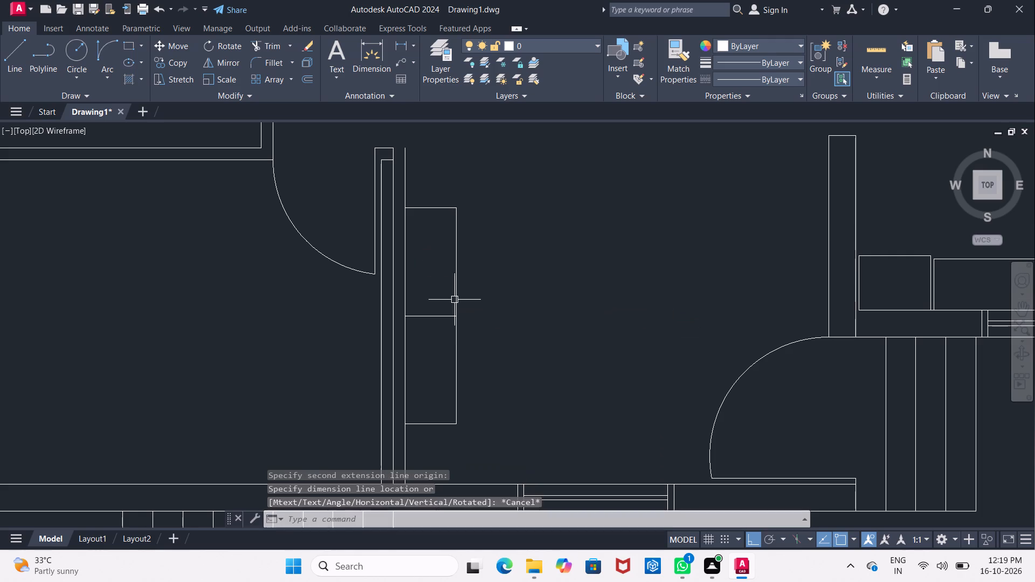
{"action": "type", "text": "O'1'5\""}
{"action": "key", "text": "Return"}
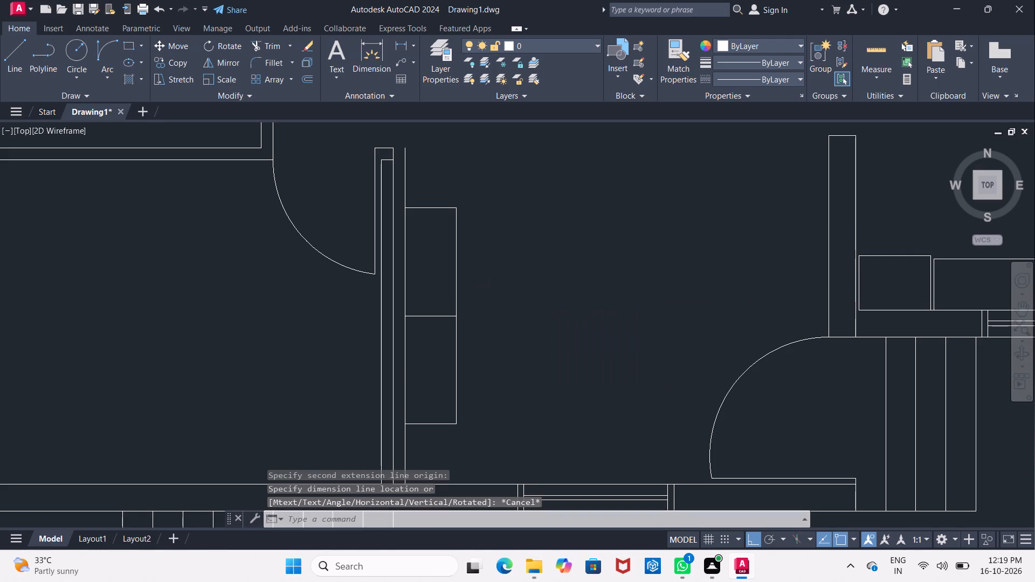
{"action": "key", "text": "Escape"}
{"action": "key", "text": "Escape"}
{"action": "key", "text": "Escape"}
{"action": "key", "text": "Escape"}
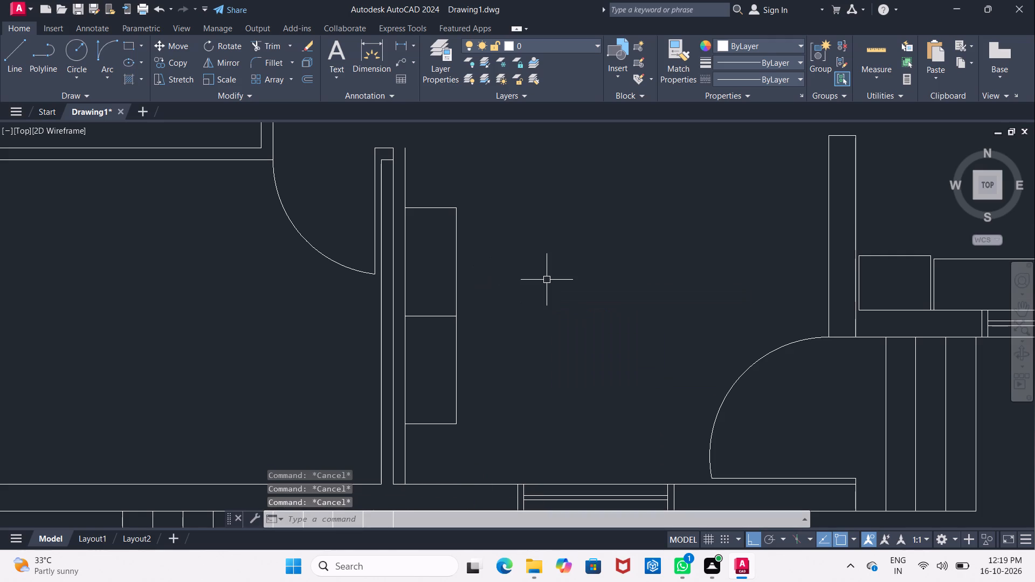
Offset the unit's top line 1'5" downward and its bottom line 1'5" upward, adding a divider in each bay.
{"action": "key", "text": "o"}
{"action": "key", "text": "Return"}
{"action": "type", "text": "1'"}
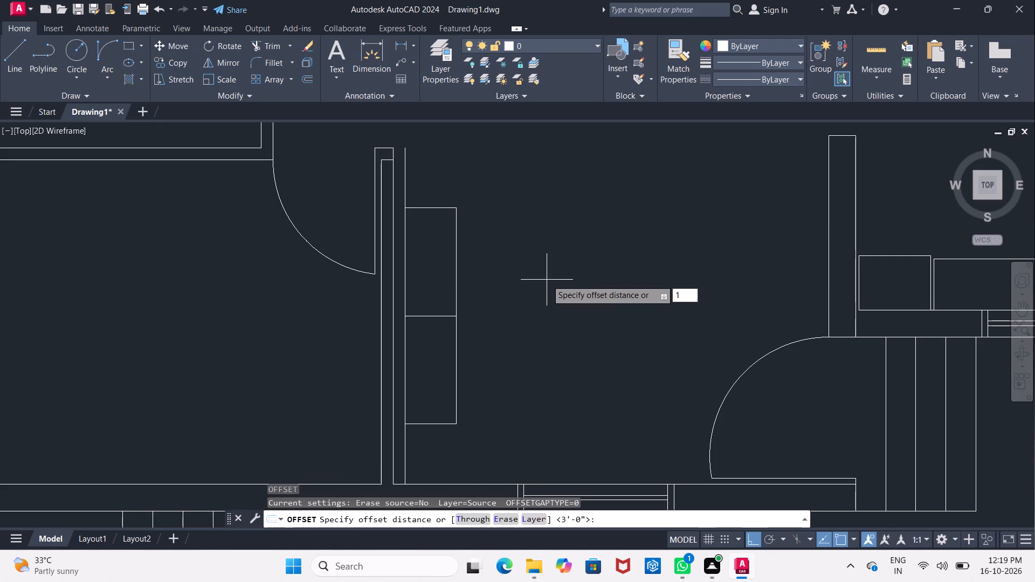
{"action": "type", "text": "5\""}
{"action": "key", "text": "Return"}
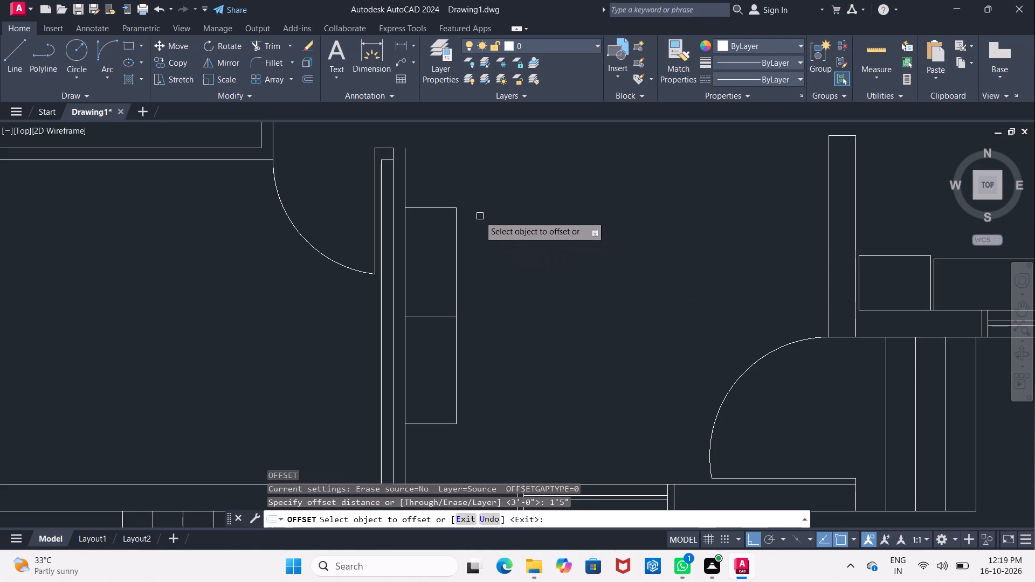
{"action": "left_click", "coordinate": [421, 207]}
{"action": "left_click", "coordinate": [433, 272]}
{"action": "left_click", "coordinate": [424, 425]}
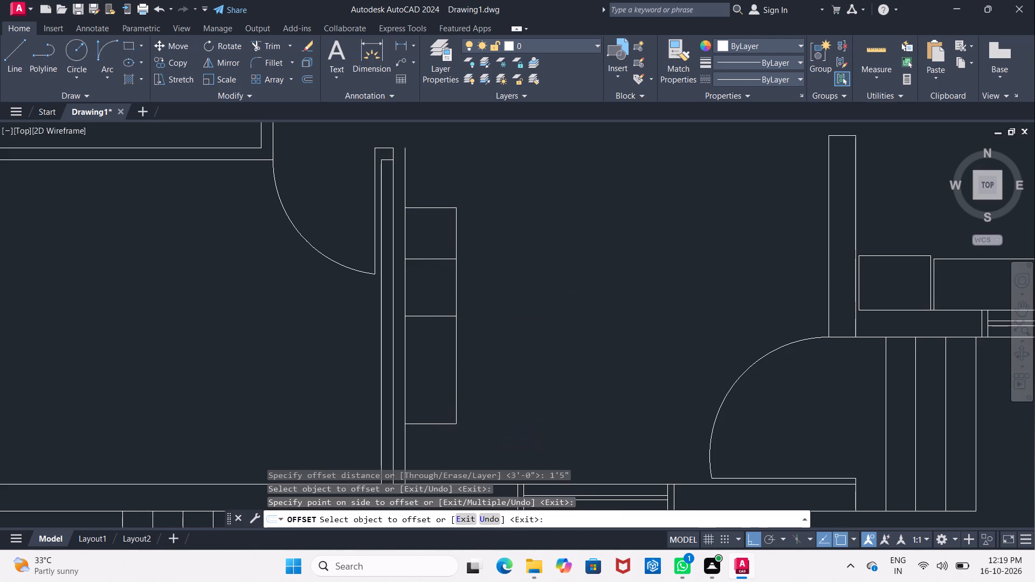
{"action": "left_click", "coordinate": [450, 309]}
{"action": "key", "text": "Escape"}
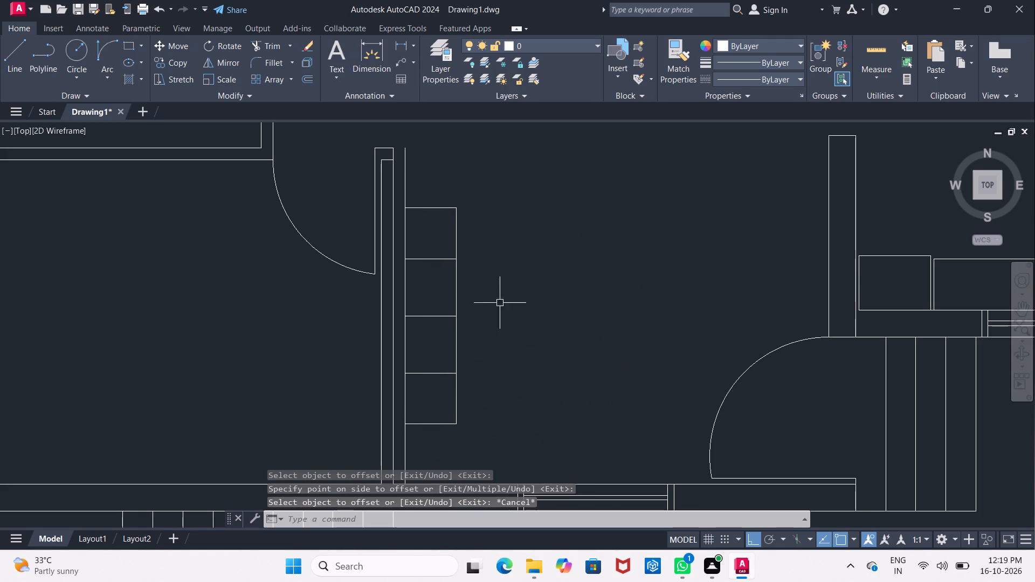
Trim the unit's vertical back line where it runs past the top and bottom lines.
{"action": "key", "text": "t"}
{"action": "key", "text": "r"}
{"action": "left_click", "coordinate": [568, 312]}
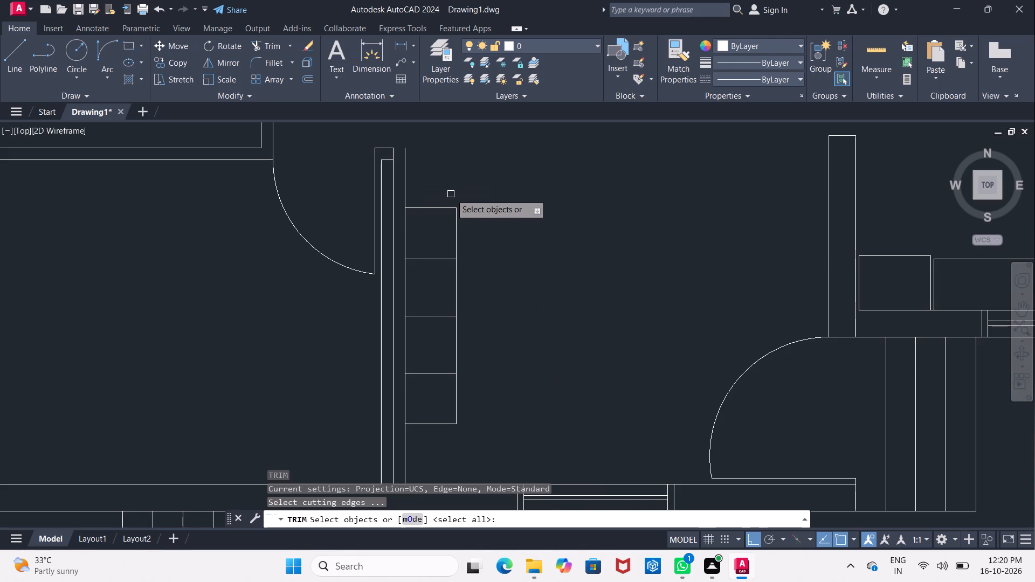
{"action": "key", "text": "Return"}
{"action": "left_click", "coordinate": [406, 189]}
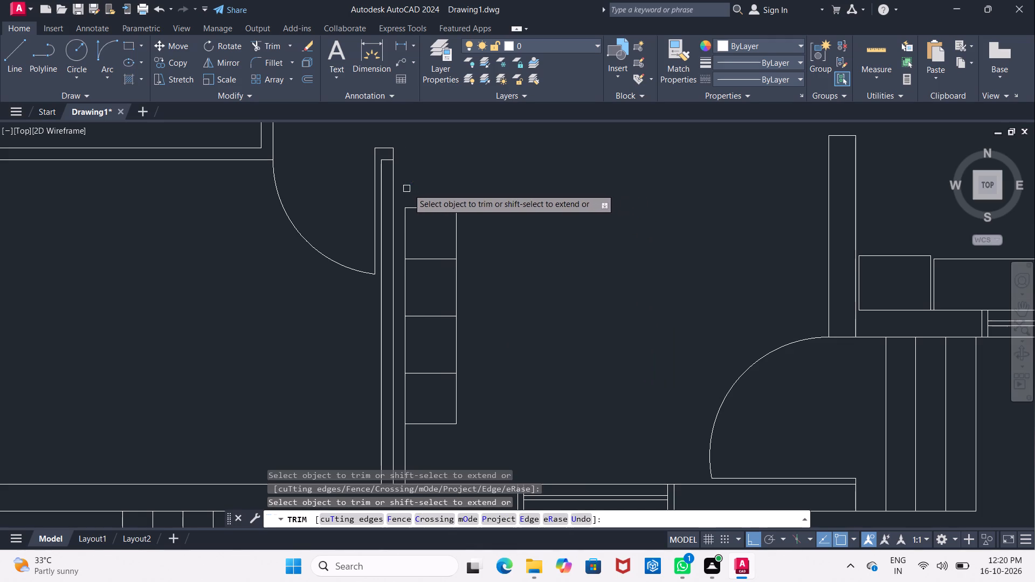
{"action": "middle_click_drag", "start_coordinate": [540, 262], "coordinate": [541, 128]}
{"action": "left_click", "coordinate": [406, 319]}
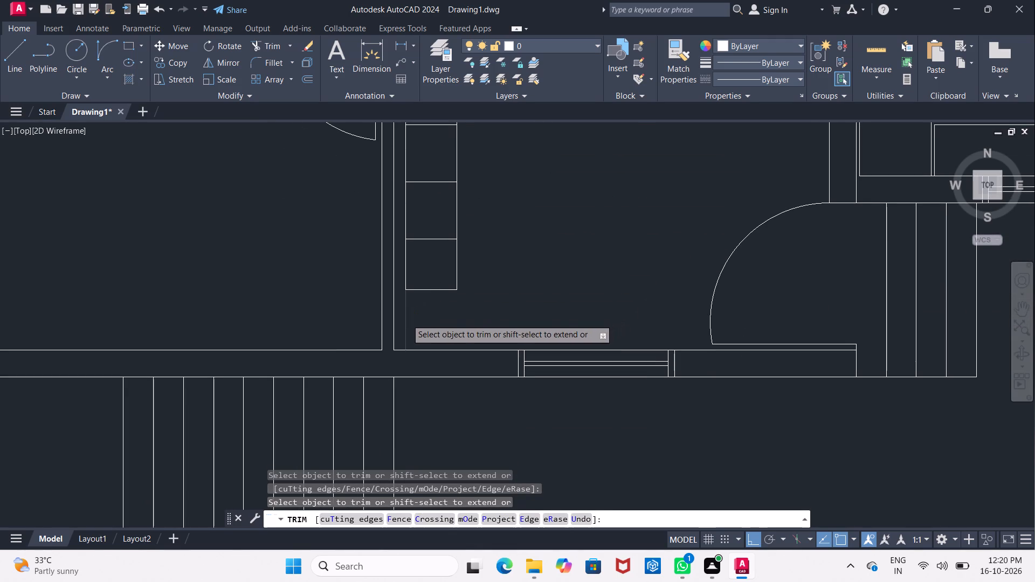
{"action": "middle_click_drag", "start_coordinate": [488, 290], "coordinate": [490, 329]}
{"action": "middle_click_drag", "start_coordinate": [419, 145], "coordinate": [432, 251]}
{"action": "scroll", "coordinate": [440, 241], "scroll_direction": "up", "scroll_amount": 1}
{"action": "middle_click_drag", "start_coordinate": [440, 235], "coordinate": [439, 232]}
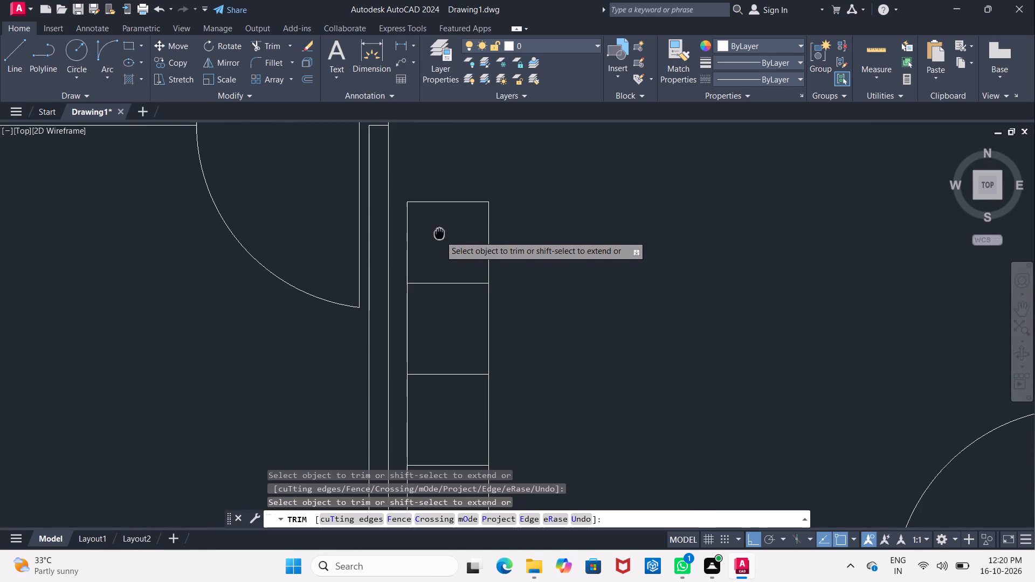
{"action": "middle_click_drag", "start_coordinate": [439, 232], "coordinate": [420, 210]}
{"action": "key", "text": "Escape"}
Offset the top line 2" downward, the back line 2" into the unit and the upper divider 2" upward.
{"action": "key", "text": "o"}
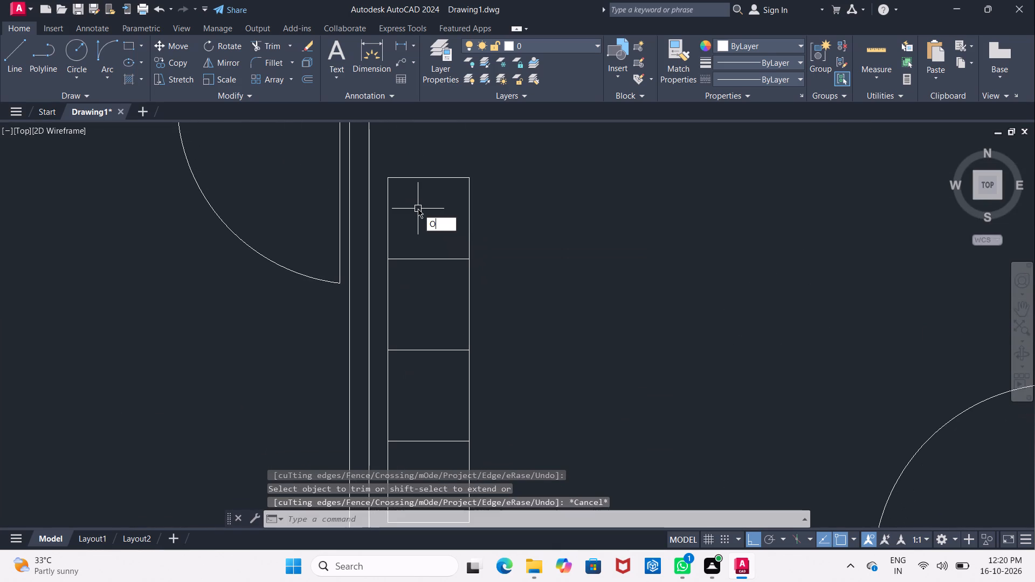
{"action": "key", "text": "Return"}
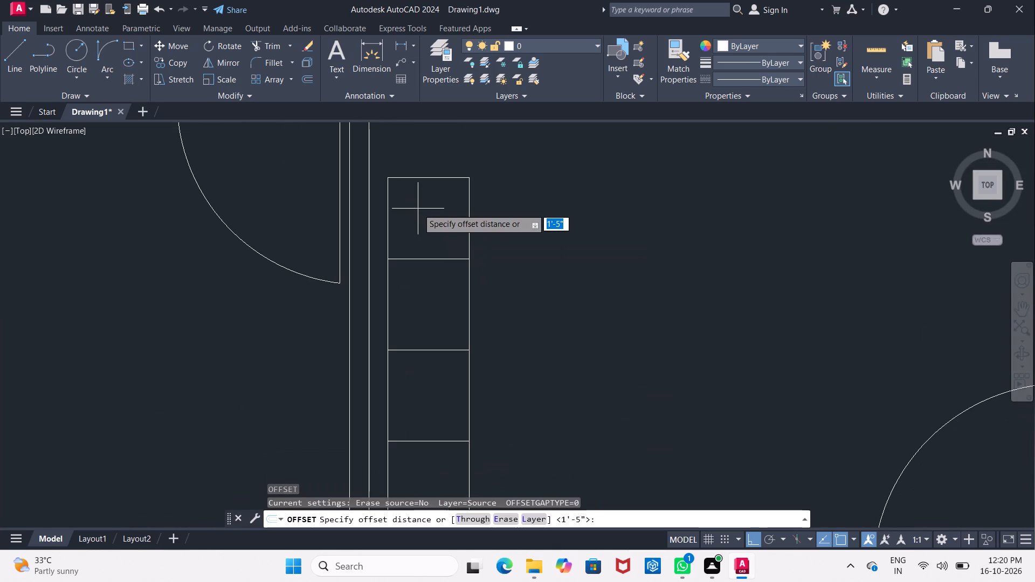
{"action": "key", "text": "2"}
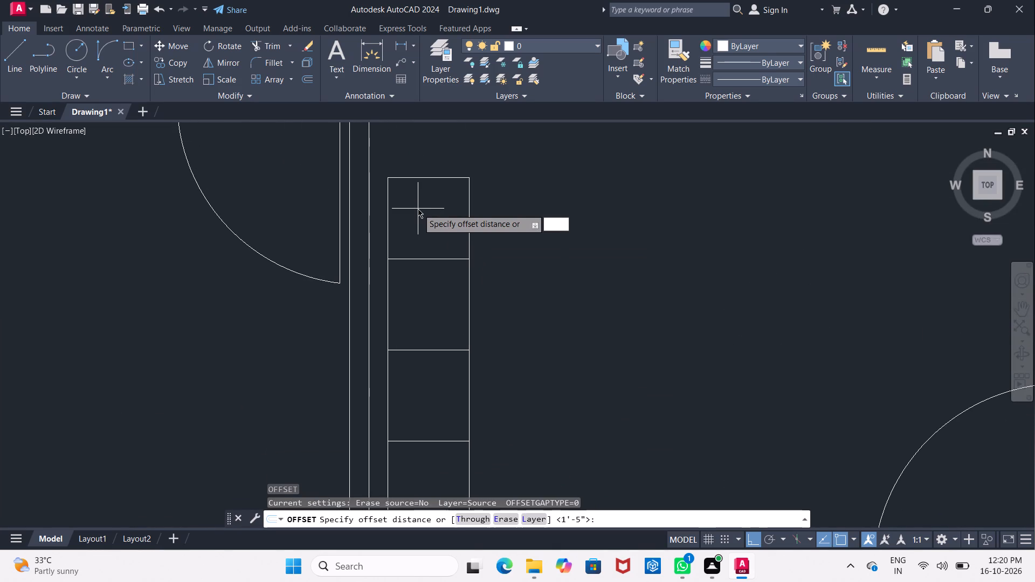
{"action": "key", "text": "shift+quotedbl"}
{"action": "key", "text": "Return"}
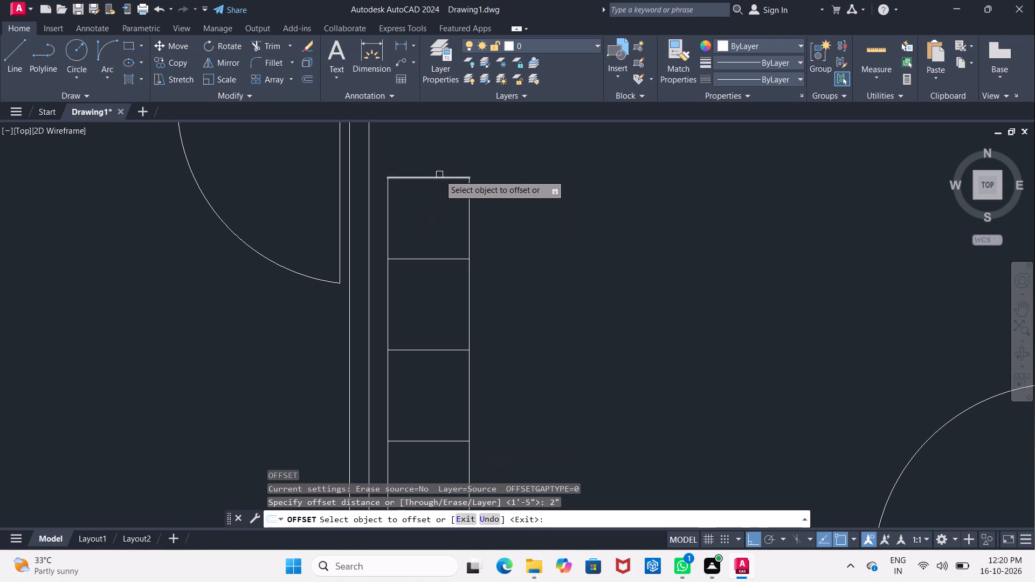
{"action": "left_click", "coordinate": [439, 178]}
{"action": "left_click", "coordinate": [439, 226]}
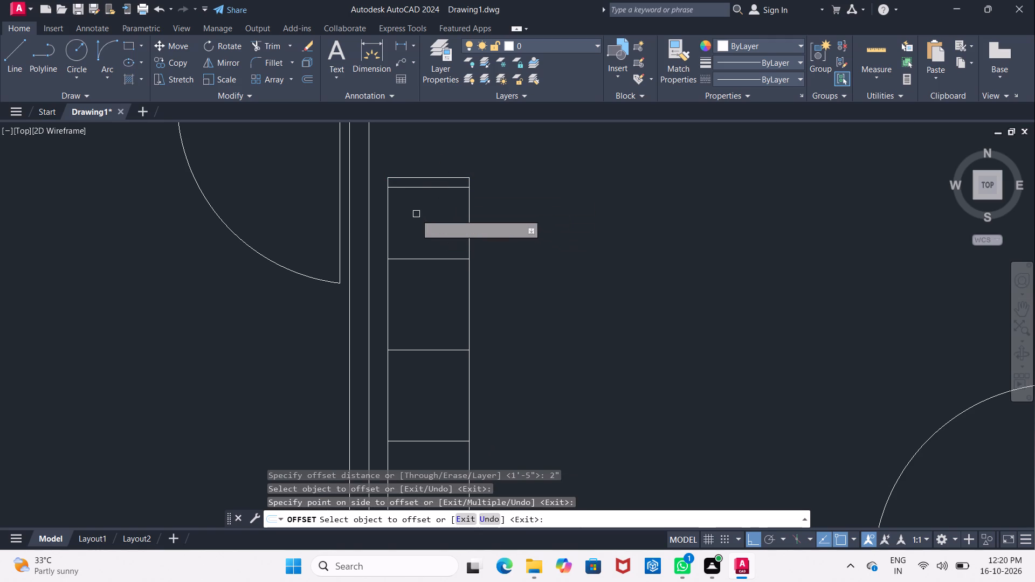
{"action": "left_click", "coordinate": [390, 214]}
{"action": "left_click", "coordinate": [453, 214]}
{"action": "left_click", "coordinate": [426, 262]}
{"action": "left_click", "coordinate": [431, 216]}
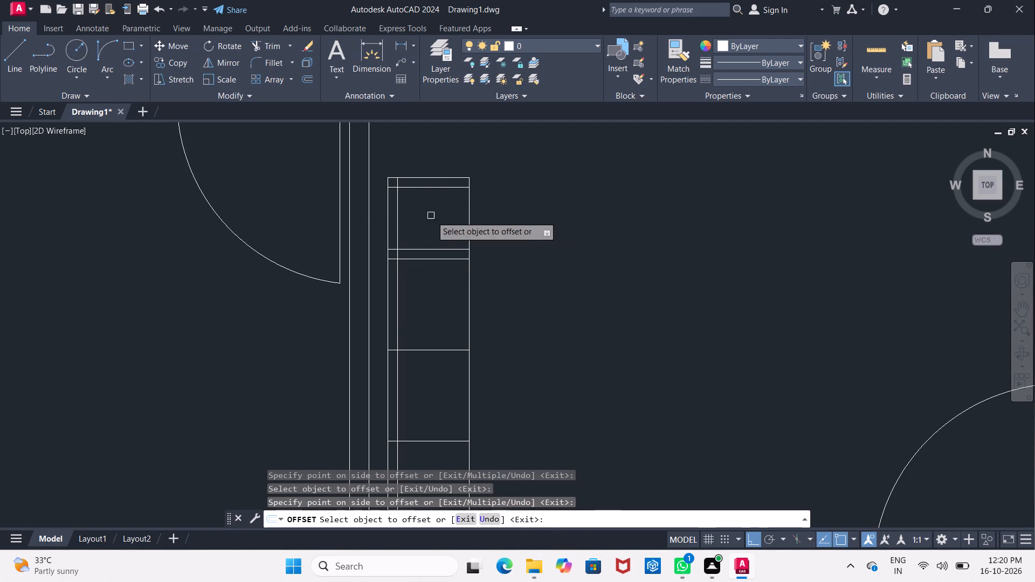
Offset the middle divider 2" upward and the upper divider 2" downward to frame the second compartment.
{"action": "middle_click_drag", "start_coordinate": [420, 320], "coordinate": [430, 220]}
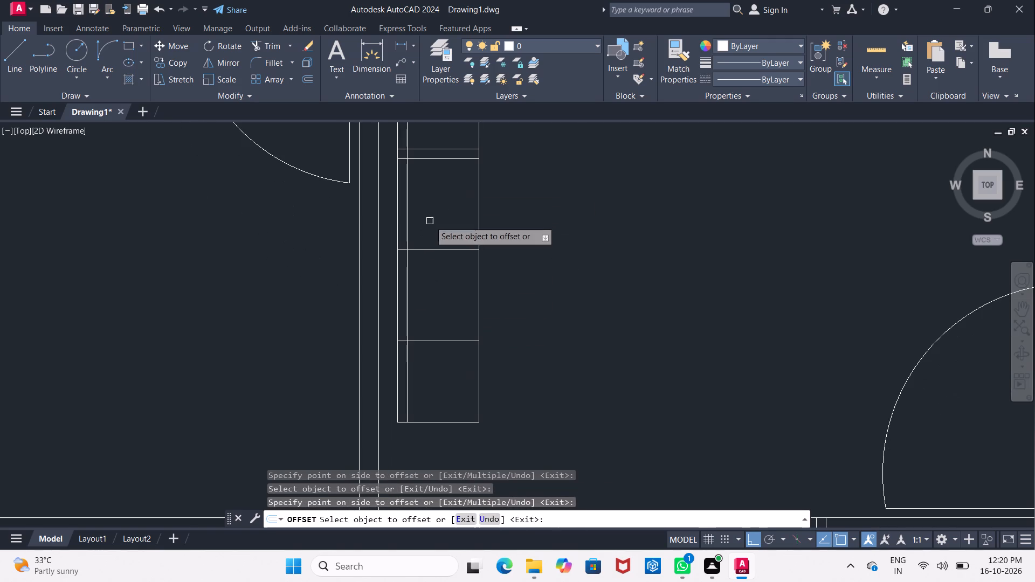
{"action": "left_click", "coordinate": [427, 250]}
{"action": "left_click", "coordinate": [437, 227]}
{"action": "middle_click_drag", "start_coordinate": [440, 227], "coordinate": [440, 271]}
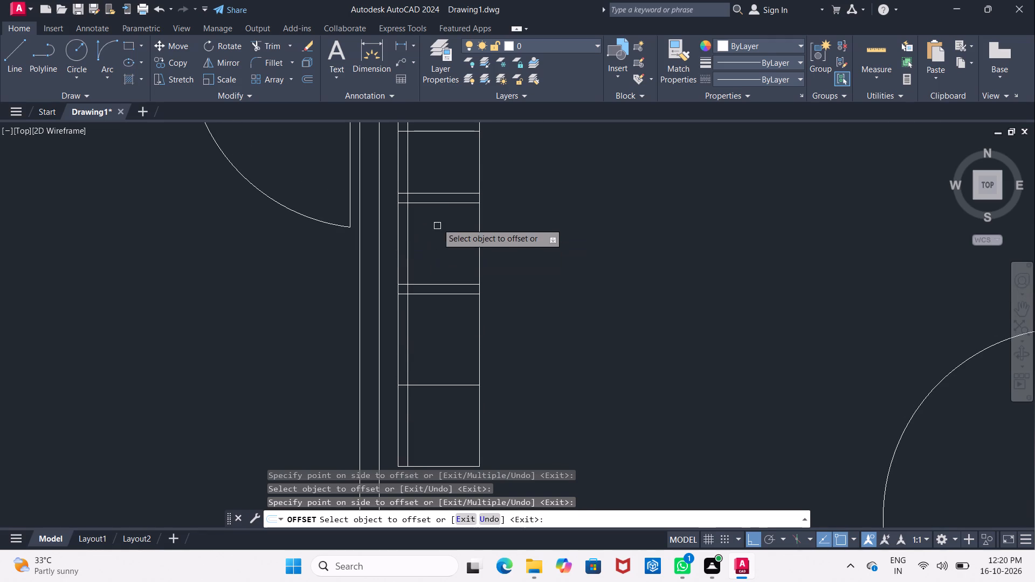
{"action": "left_click", "coordinate": [437, 202]}
{"action": "left_click", "coordinate": [431, 248]}
Offset the lower divider 2" upward, the middle divider 2" downward and the unit's bottom line 2" upward.
{"action": "middle_click_drag", "start_coordinate": [427, 256], "coordinate": [449, 165]}
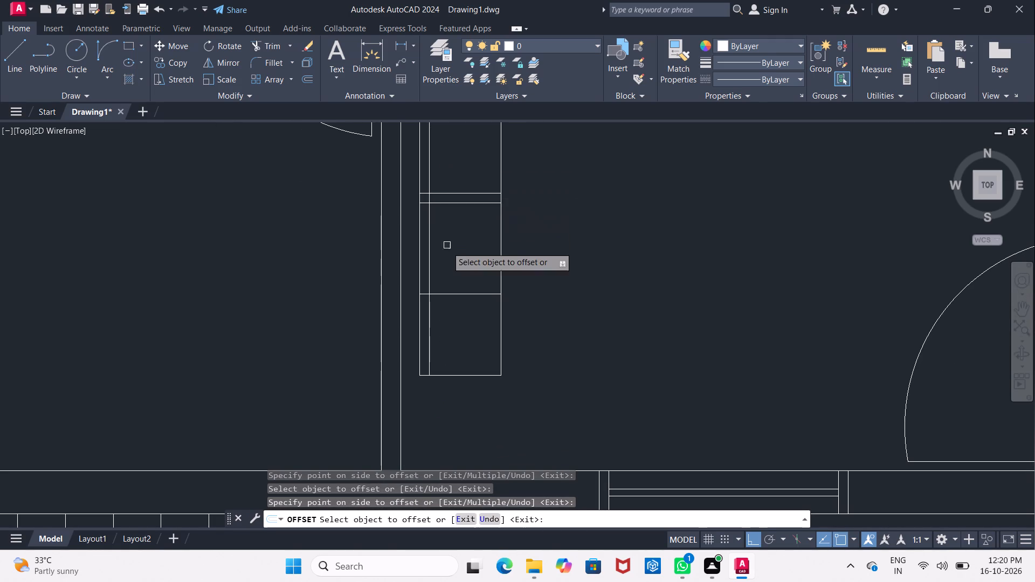
{"action": "left_click", "coordinate": [448, 294]}
{"action": "left_click", "coordinate": [452, 235]}
{"action": "left_click", "coordinate": [452, 203]}
{"action": "left_click", "coordinate": [452, 243]}
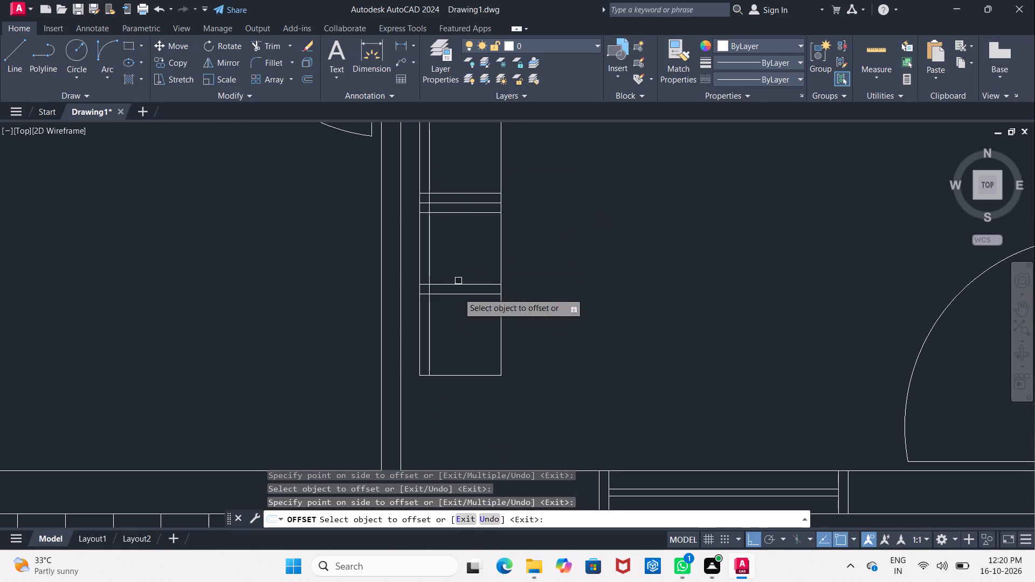
{"action": "left_click", "coordinate": [464, 378]}
{"action": "left_click", "coordinate": [460, 330]}
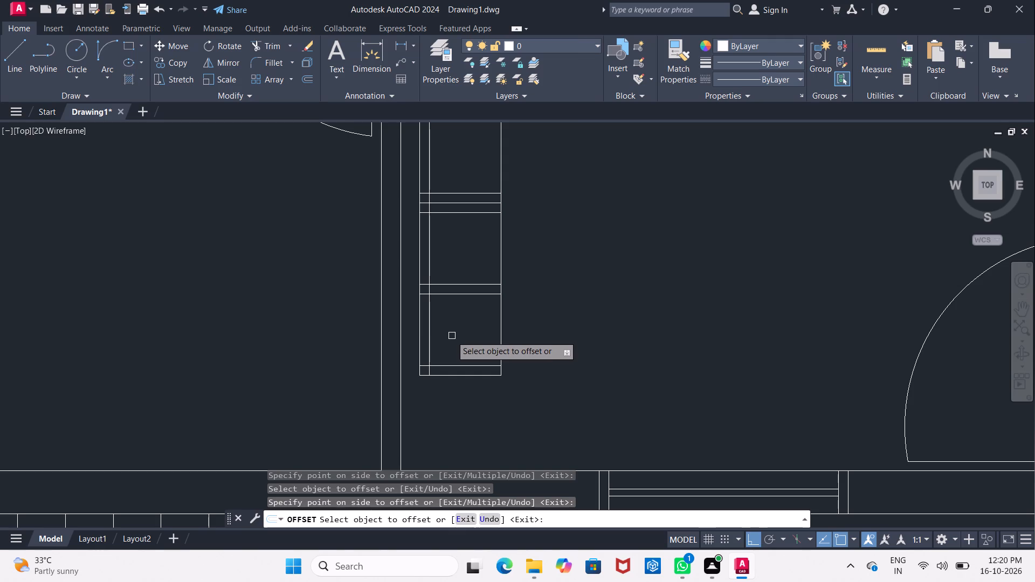
{"action": "key", "text": "Escape"}
Trim the inner back line where it crosses between the two lines of the lower divider.
{"action": "key", "text": "t"}
{"action": "key", "text": "r"}
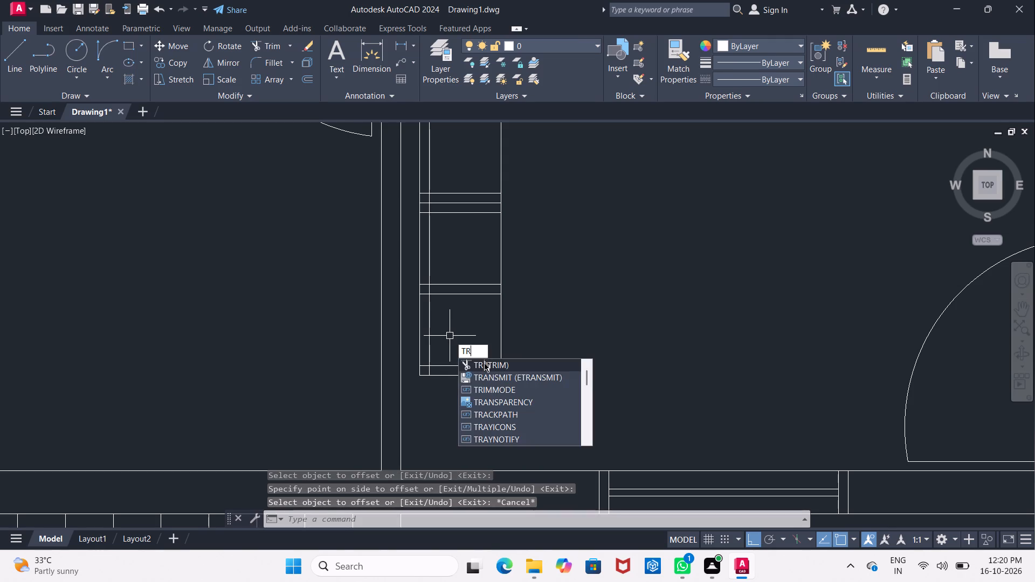
{"action": "left_click", "coordinate": [484, 365]}
{"action": "scroll", "coordinate": [429, 287], "scroll_direction": "up", "scroll_amount": 2}
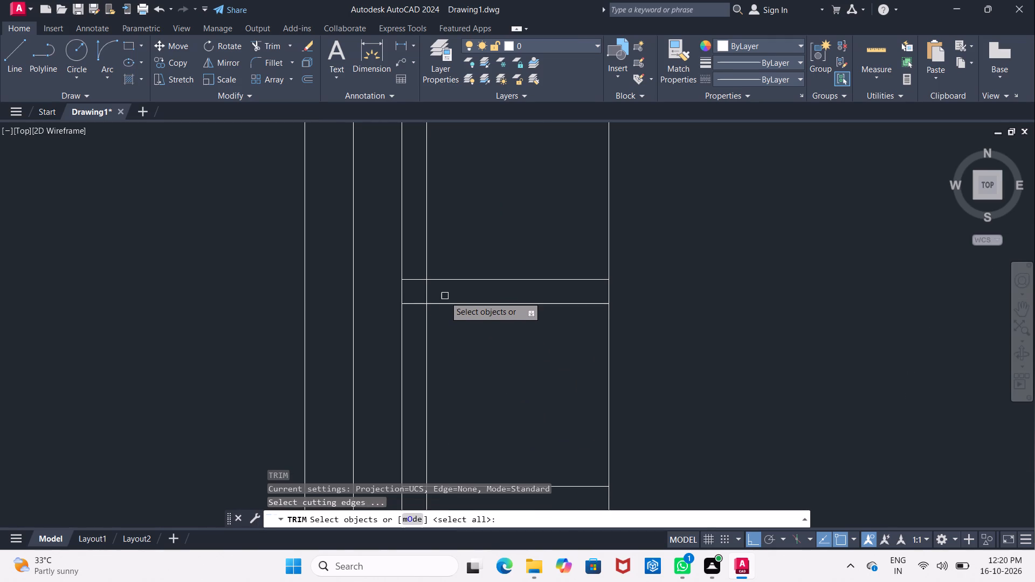
{"action": "key", "text": "space"}
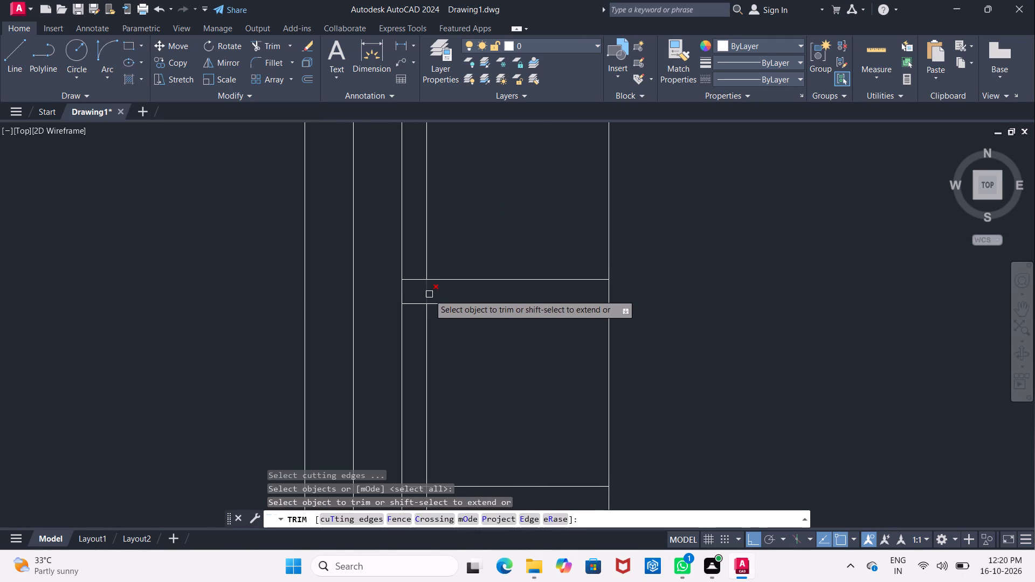
{"action": "left_click", "coordinate": [429, 294]}
Trim the centre lines of the upper and middle dividers where they run past the inner back line.
{"action": "scroll", "coordinate": [435, 296], "scroll_direction": "down", "scroll_amount": 2}
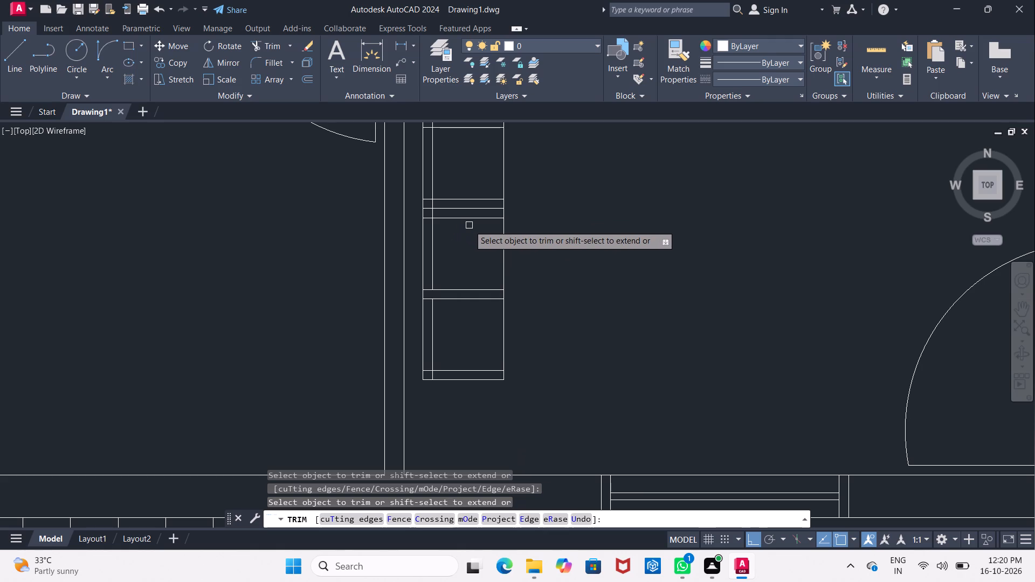
{"action": "middle_click_drag", "start_coordinate": [455, 223], "coordinate": [426, 349]}
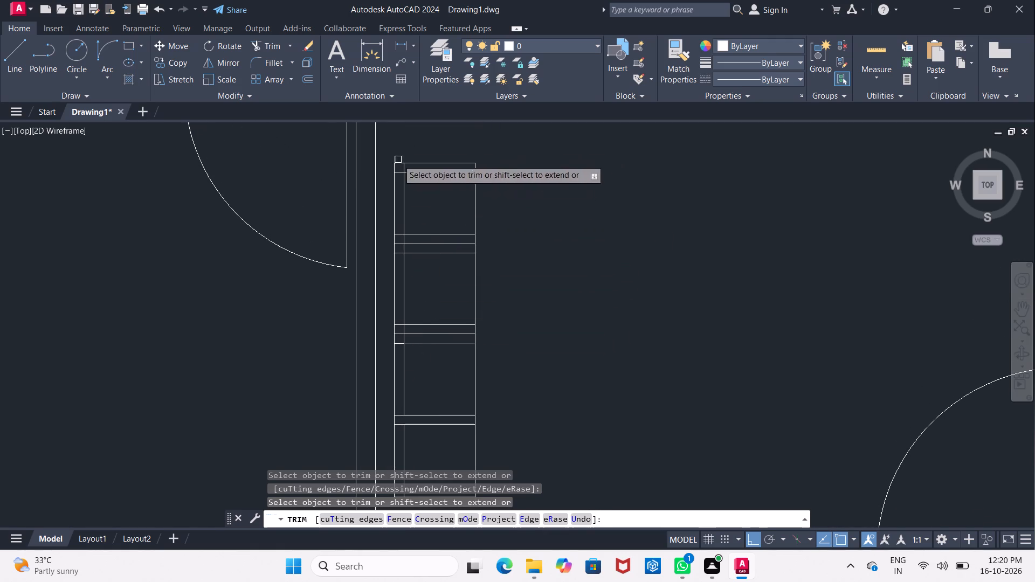
{"action": "scroll", "coordinate": [408, 240], "scroll_direction": "up", "scroll_amount": 1}
{"action": "middle_click_drag", "start_coordinate": [405, 175], "coordinate": [412, 211]}
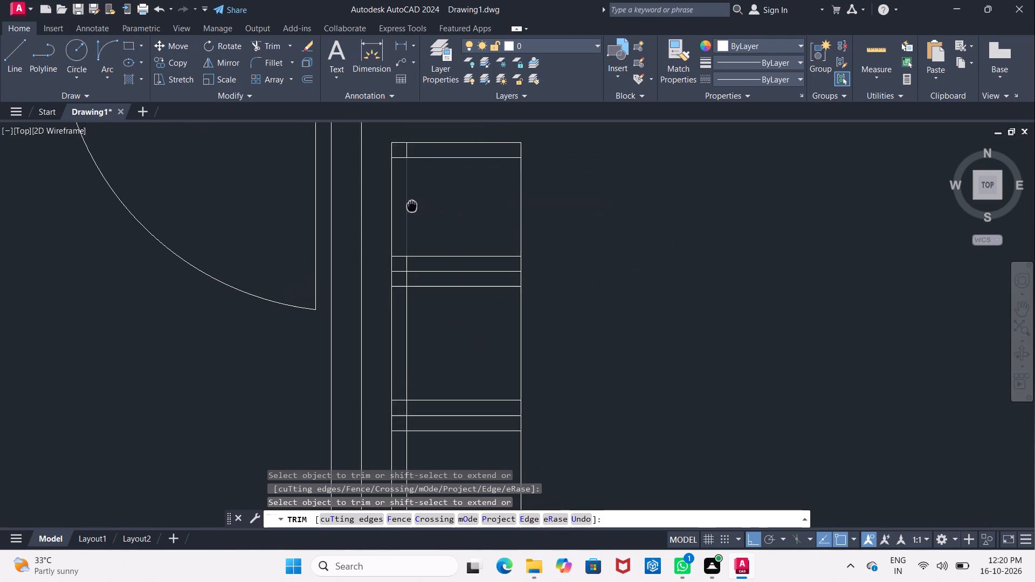
{"action": "middle_click_drag", "start_coordinate": [412, 211], "coordinate": [411, 224]}
{"action": "left_click", "coordinate": [400, 296]}
{"action": "middle_click_drag", "start_coordinate": [402, 296], "coordinate": [401, 156]}
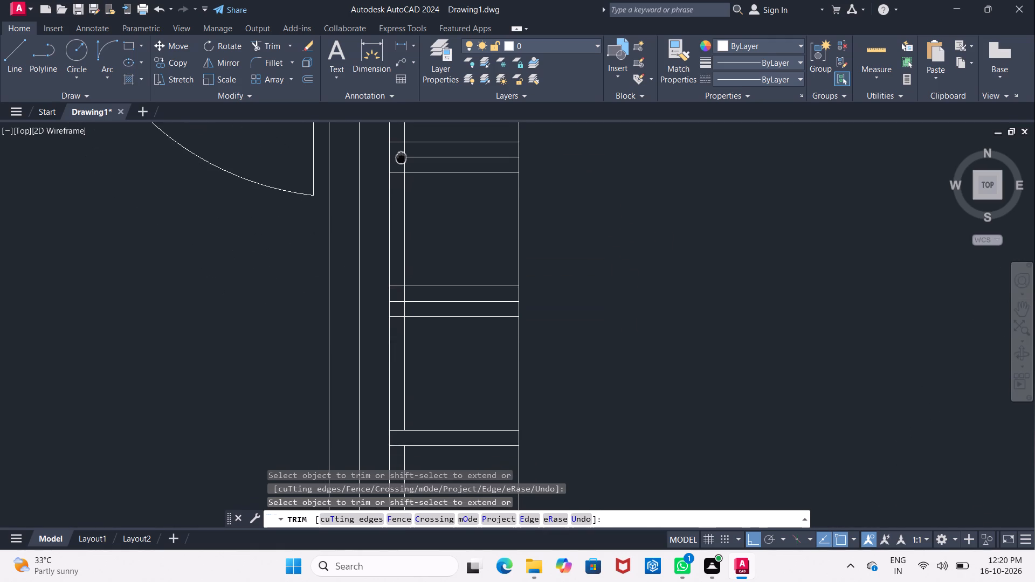
{"action": "middle_click_drag", "start_coordinate": [401, 156], "coordinate": [401, 149]}
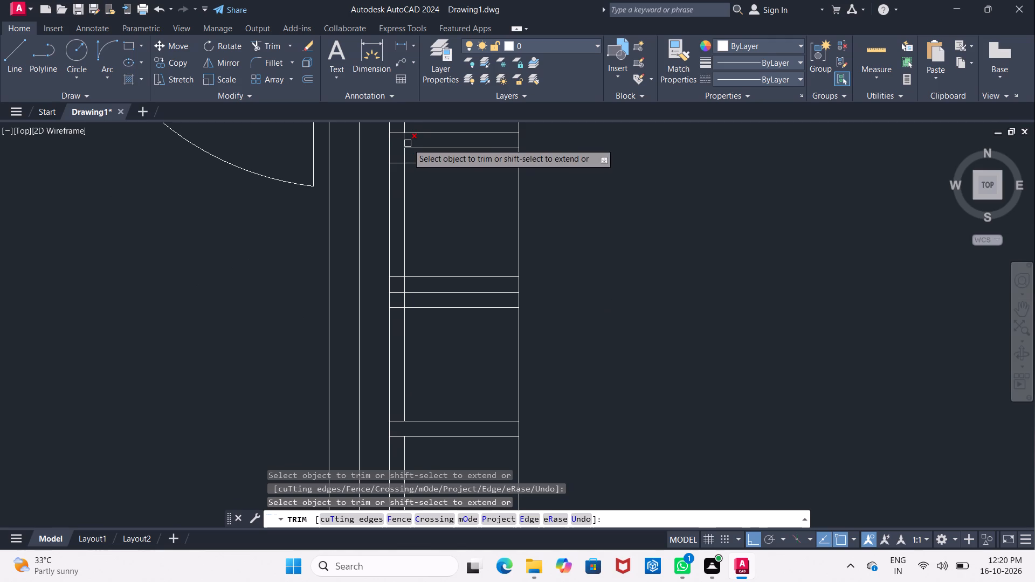
{"action": "middle_click_drag", "start_coordinate": [408, 143], "coordinate": [408, 161]}
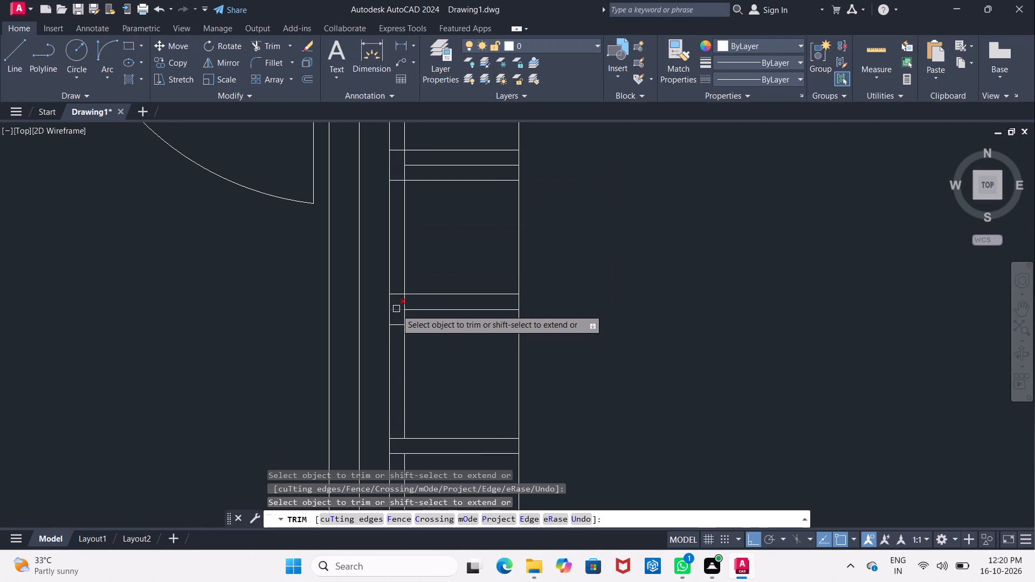
{"action": "left_click", "coordinate": [396, 309]}
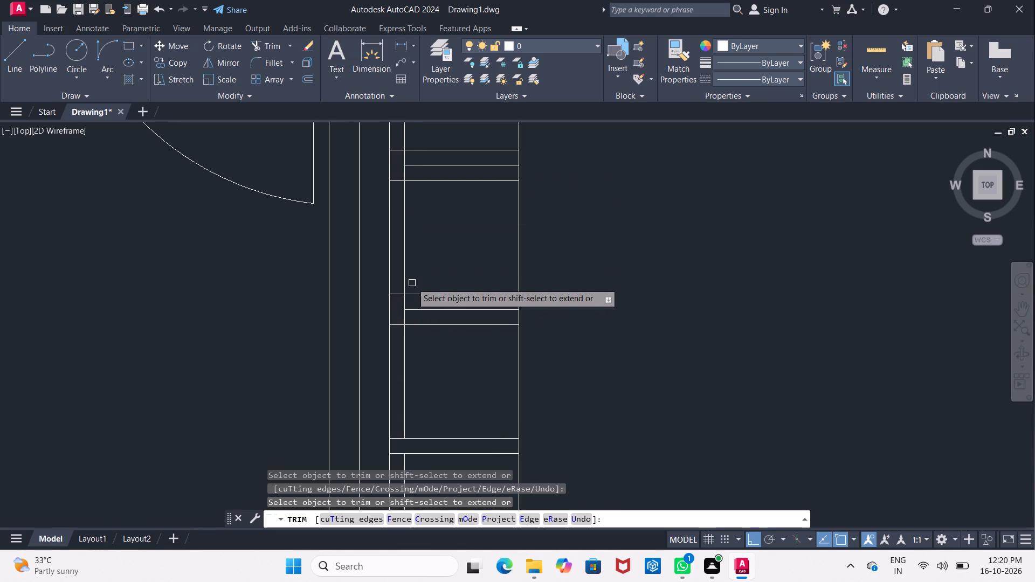
Trim the inner back line between the centre and bottom lines of the upper and middle dividers.
{"action": "scroll", "coordinate": [421, 264], "scroll_direction": "down", "scroll_amount": 1}
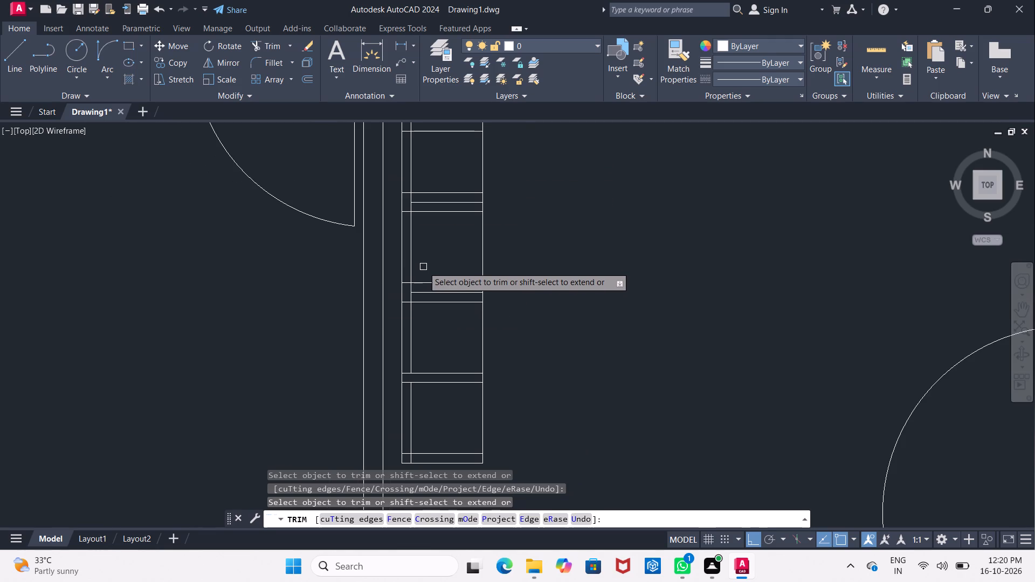
{"action": "middle_click_drag", "start_coordinate": [423, 271], "coordinate": [420, 311]}
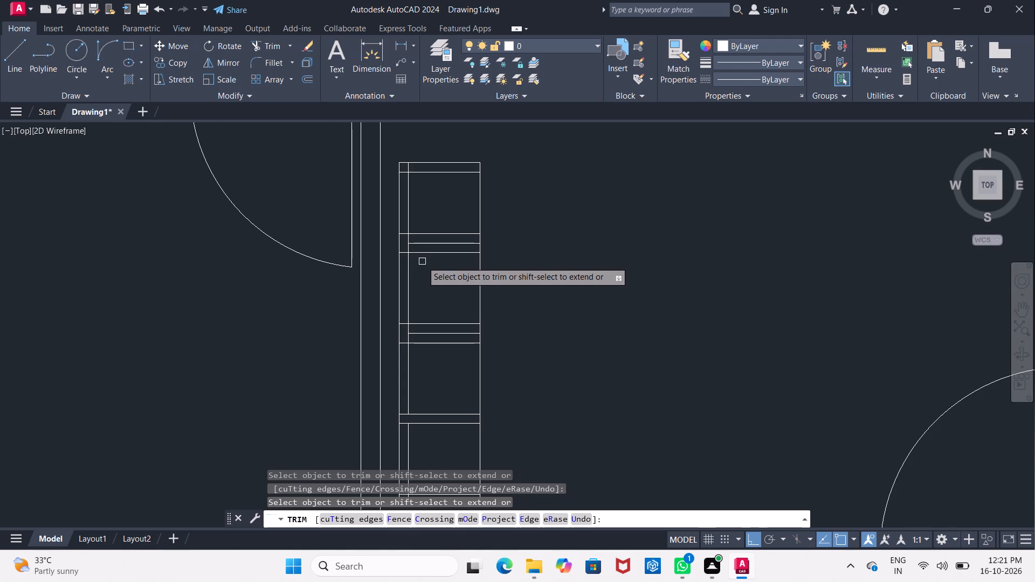
{"action": "scroll", "coordinate": [423, 253], "scroll_direction": "up", "scroll_amount": 2}
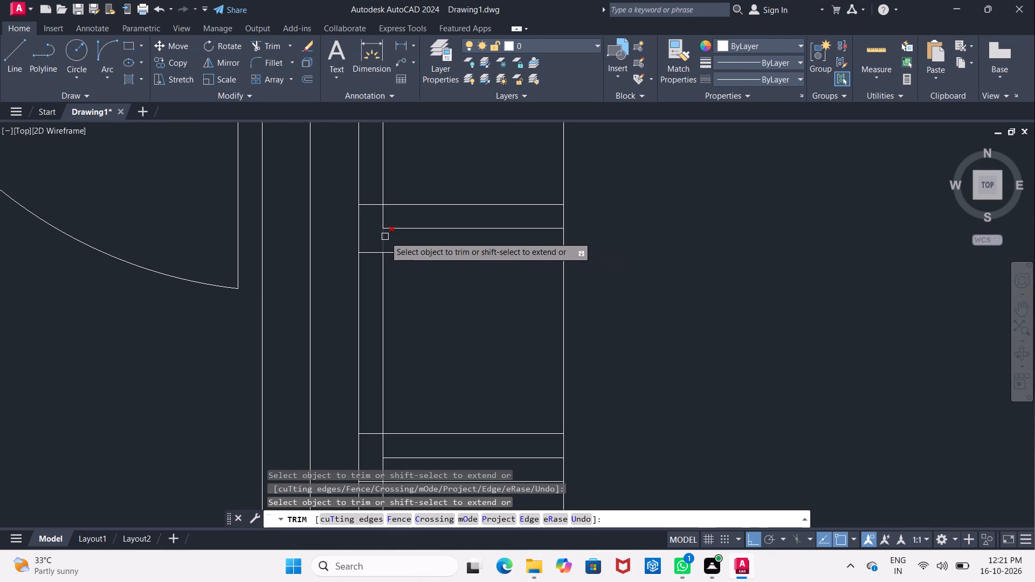
{"action": "left_click", "coordinate": [385, 237]}
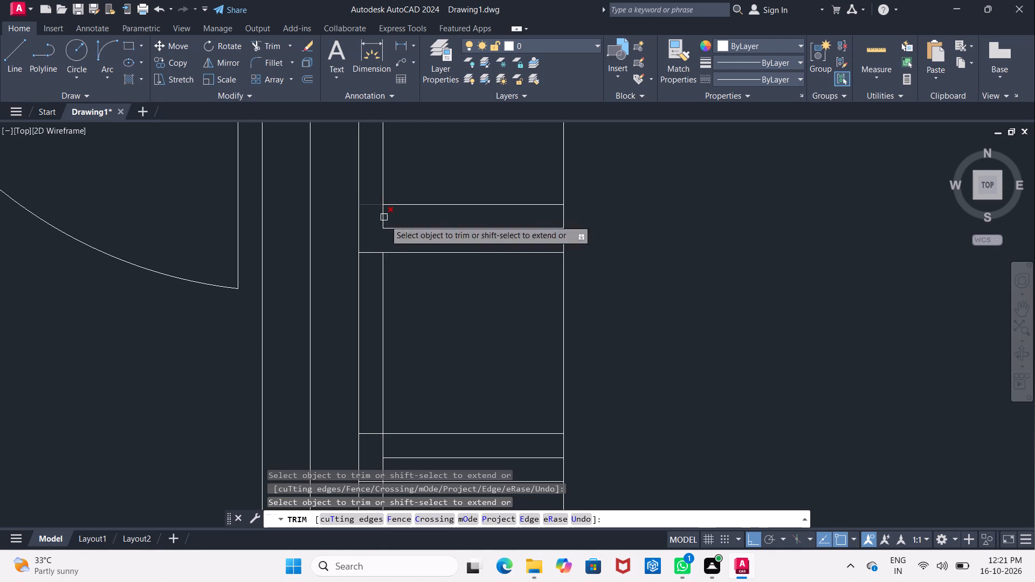
{"action": "middle_click_drag", "start_coordinate": [425, 303], "coordinate": [447, 186]}
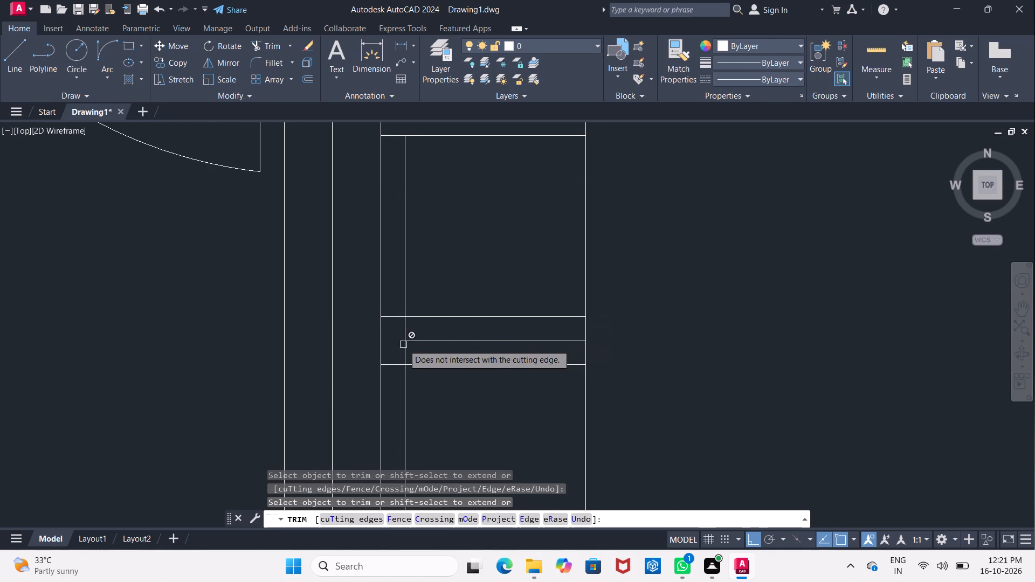
{"action": "left_click", "coordinate": [410, 353]}
{"action": "middle_click_drag", "start_coordinate": [414, 352], "coordinate": [421, 290]}
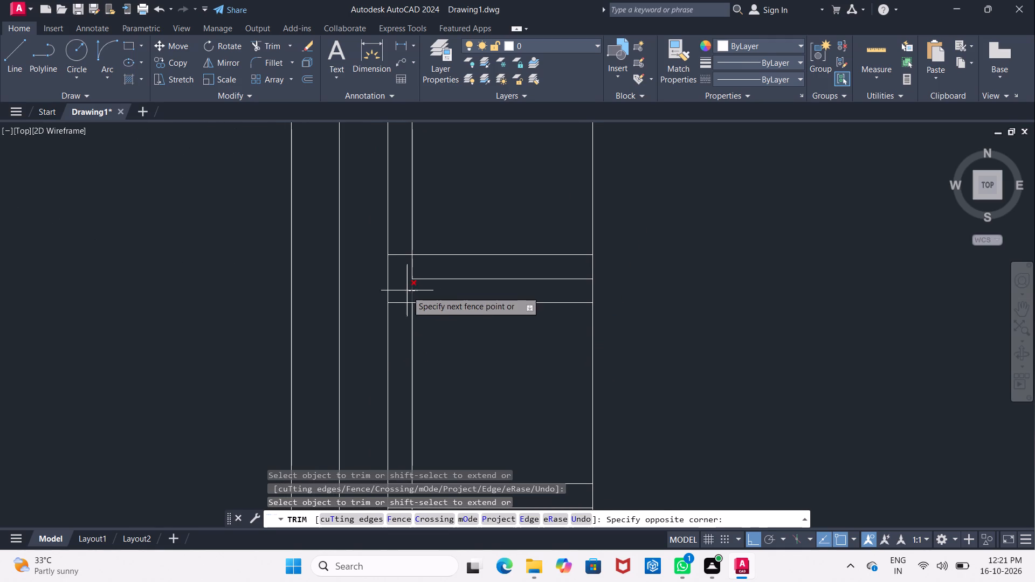
{"action": "left_click", "coordinate": [406, 294]}
Trim the lower divider's two lines behind the inner back line and the overlapping ends at the unit's bottom back corner.
{"action": "middle_click_drag", "start_coordinate": [422, 293], "coordinate": [457, 161]}
{"action": "scroll", "coordinate": [443, 345], "scroll_direction": "down", "scroll_amount": 1}
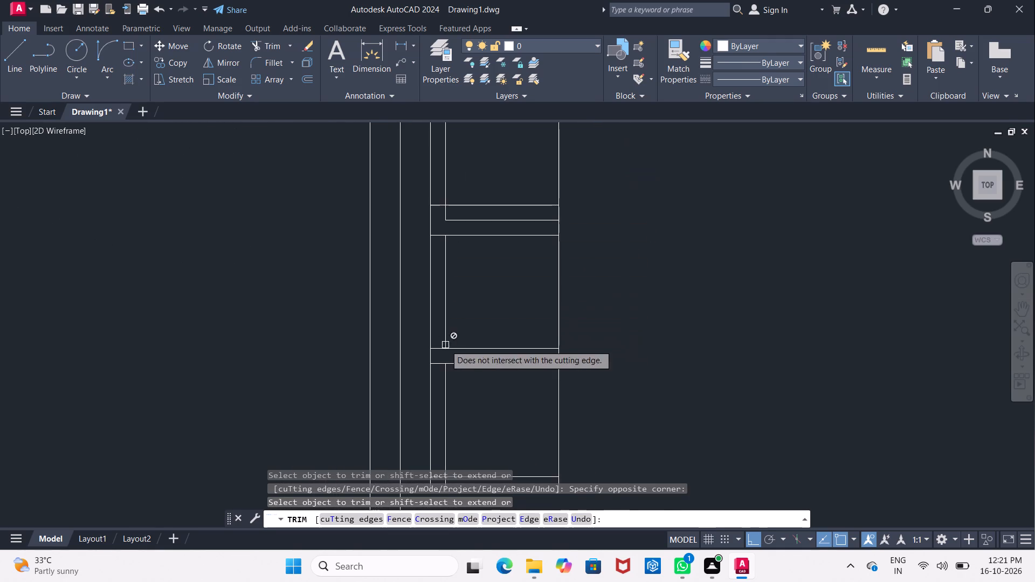
{"action": "middle_click_drag", "start_coordinate": [453, 294], "coordinate": [454, 250]}
{"action": "left_click", "coordinate": [444, 320]}
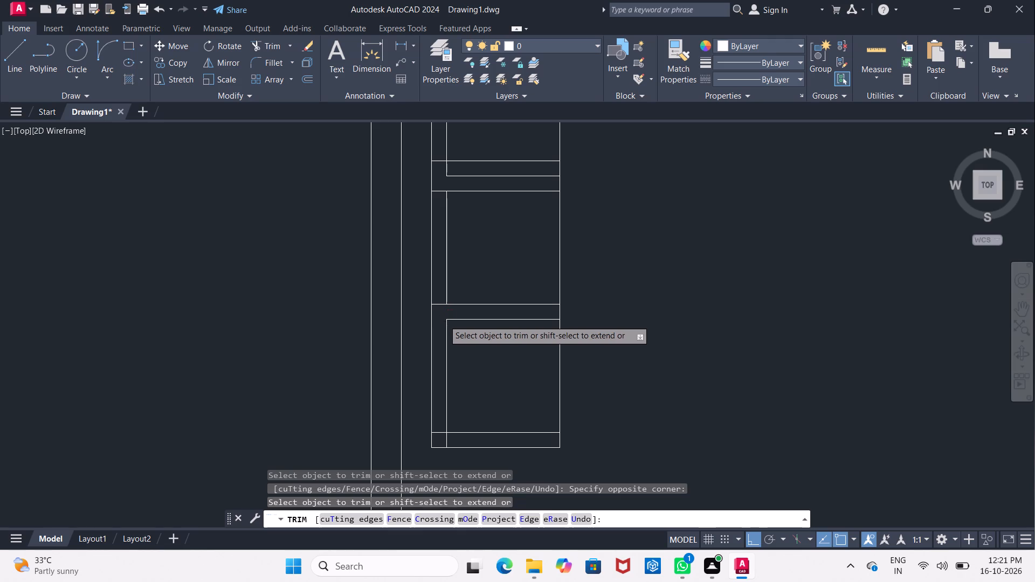
{"action": "left_click", "coordinate": [442, 304]}
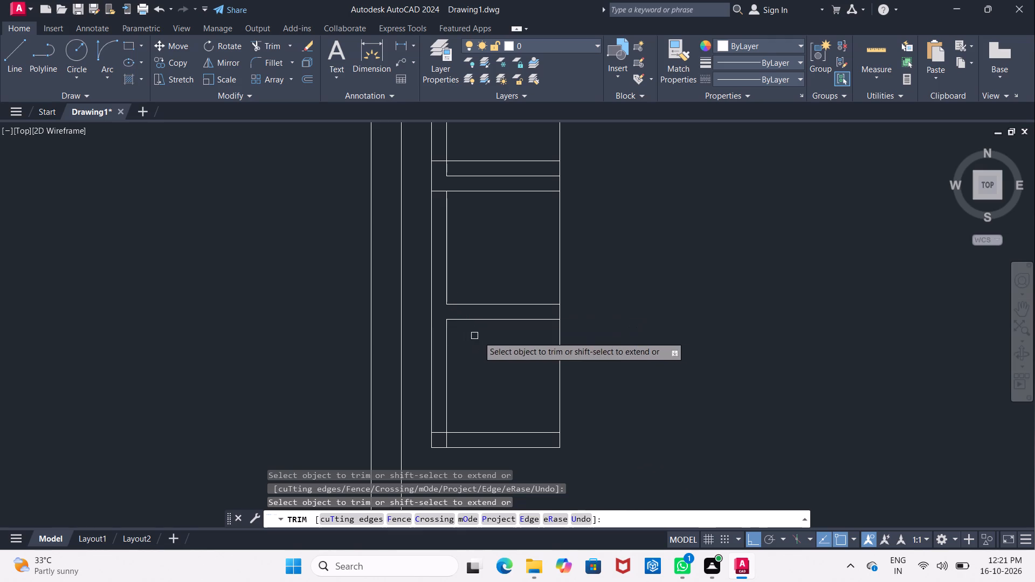
{"action": "middle_click_drag", "start_coordinate": [469, 344], "coordinate": [474, 242]}
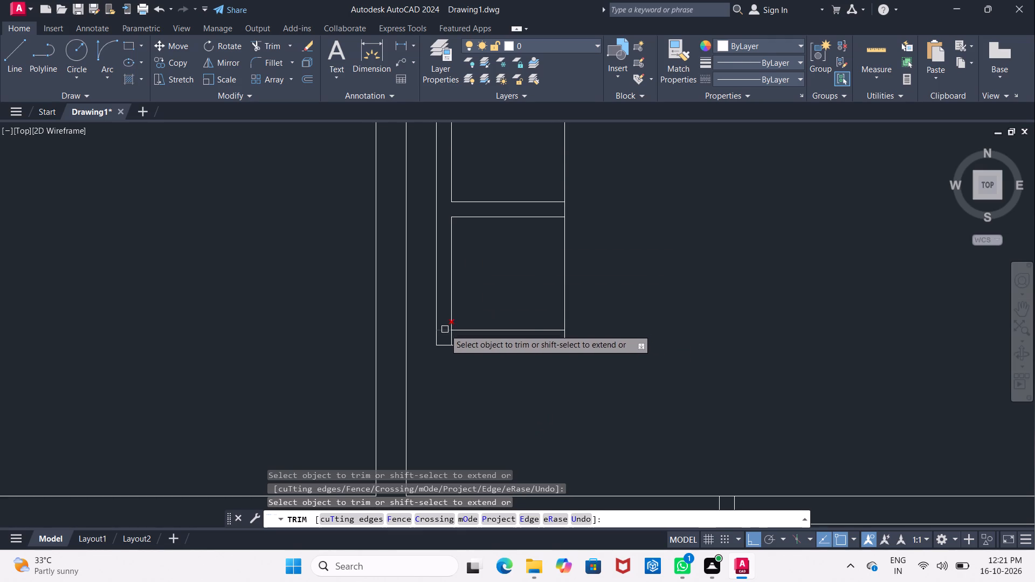
{"action": "left_click", "coordinate": [444, 331]}
{"action": "left_click", "coordinate": [451, 337]}
Trim the middle divider's top and bottom lines and the upper divider's top line back to the inner back line.
{"action": "middle_click_drag", "start_coordinate": [482, 269], "coordinate": [430, 403]}
{"action": "middle_click_drag", "start_coordinate": [429, 235], "coordinate": [424, 335]}
{"action": "left_click", "coordinate": [391, 321]}
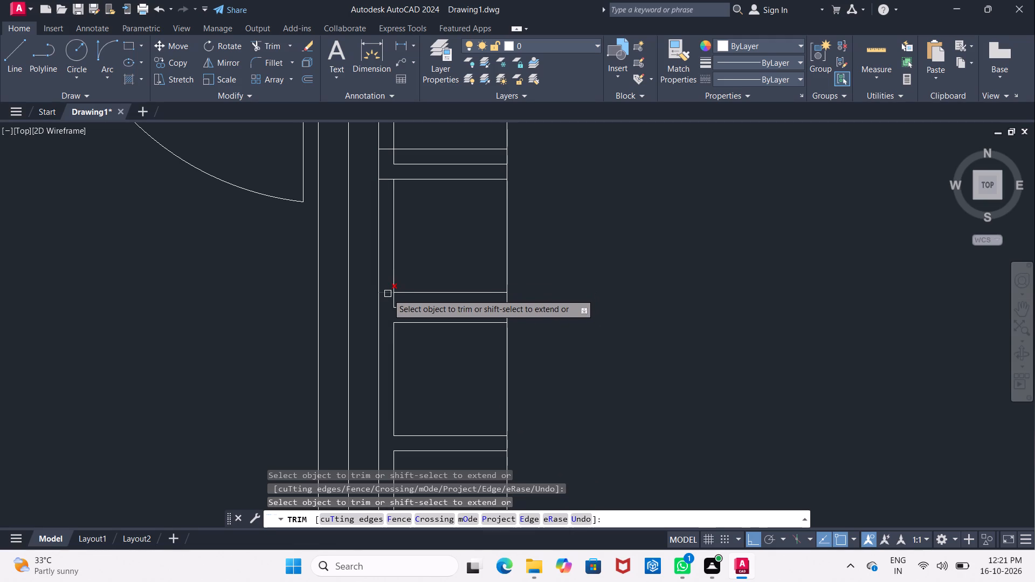
{"action": "left_click", "coordinate": [390, 295]}
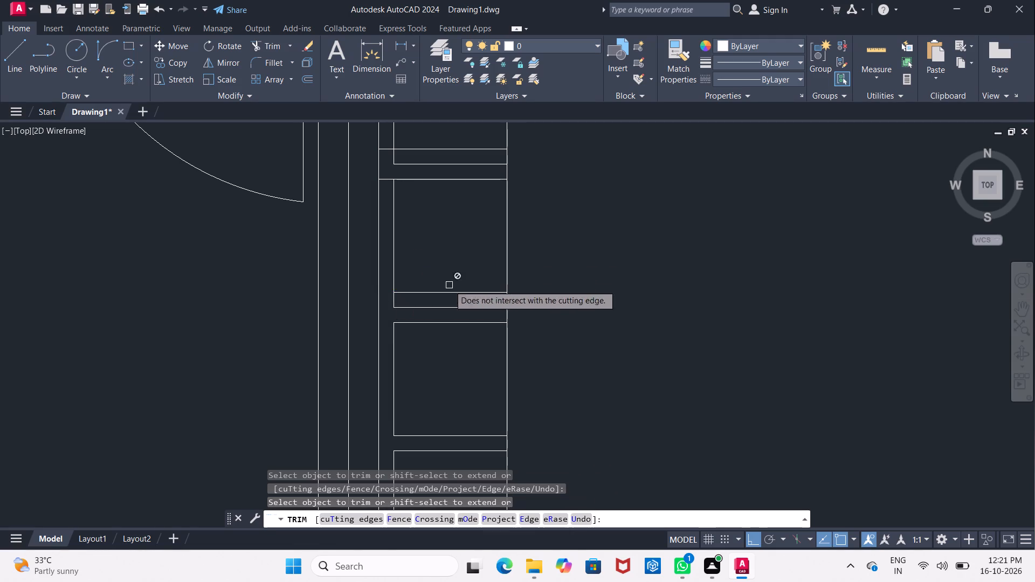
{"action": "middle_click_drag", "start_coordinate": [450, 257], "coordinate": [443, 378]}
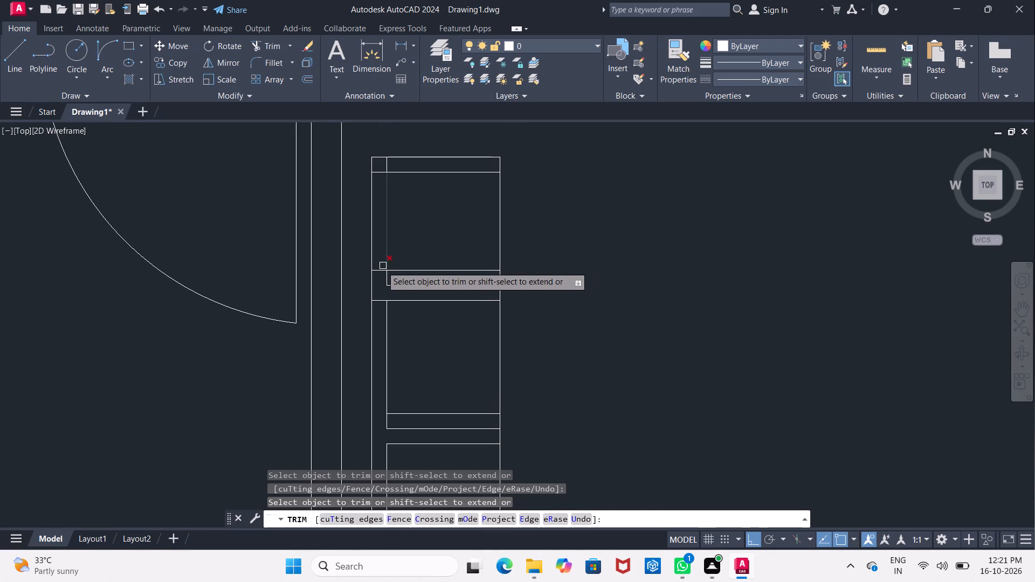
{"action": "left_click", "coordinate": [378, 272]}
Trim the overlapping inner line ends at the unit's top back corner.
{"action": "middle_click_drag", "start_coordinate": [422, 222], "coordinate": [423, 288]}
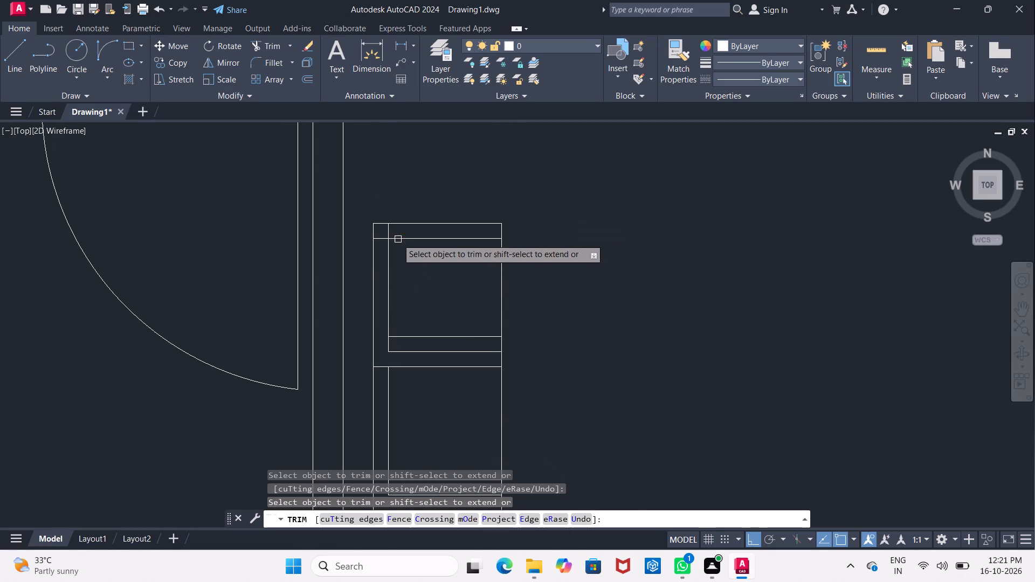
{"action": "left_click", "coordinate": [390, 229]}
{"action": "left_click", "coordinate": [384, 237]}
{"action": "scroll", "coordinate": [411, 251], "scroll_direction": "down", "scroll_amount": 1}
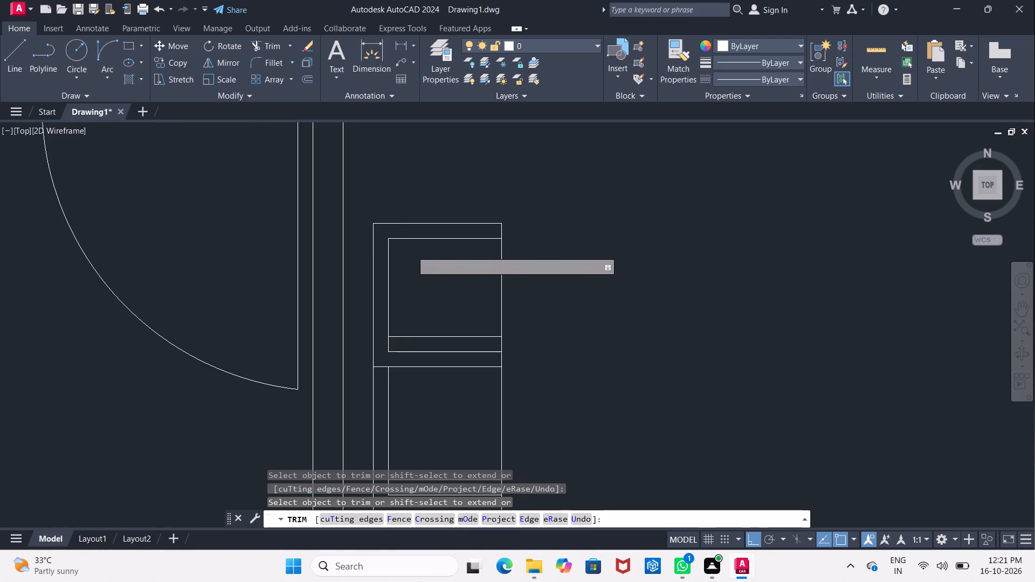
{"action": "scroll", "coordinate": [411, 251], "scroll_direction": "down", "scroll_amount": 1}
{"action": "middle_click_drag", "start_coordinate": [429, 323], "coordinate": [460, 208]}
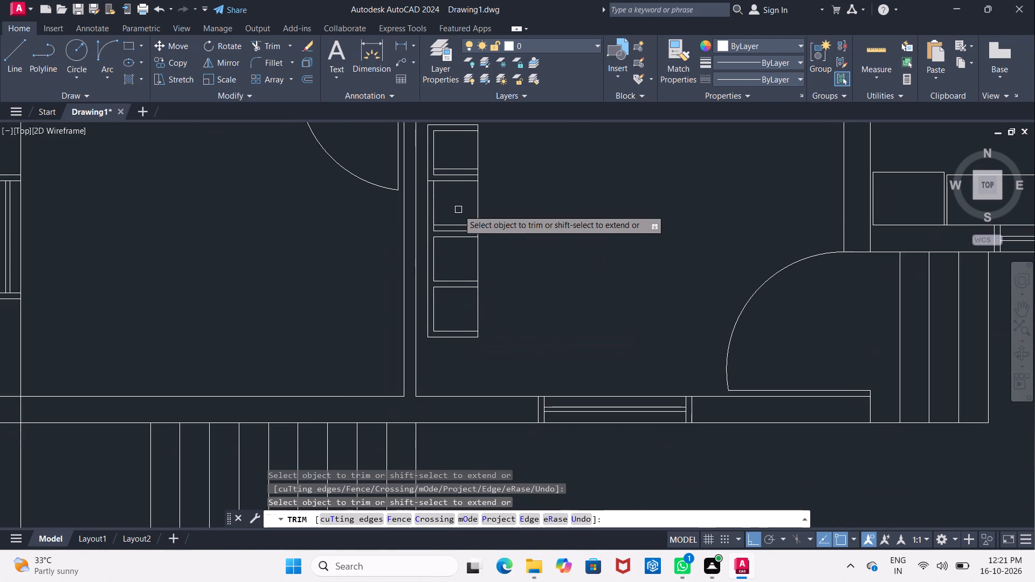
{"action": "scroll", "coordinate": [432, 189], "scroll_direction": "up", "scroll_amount": 1}
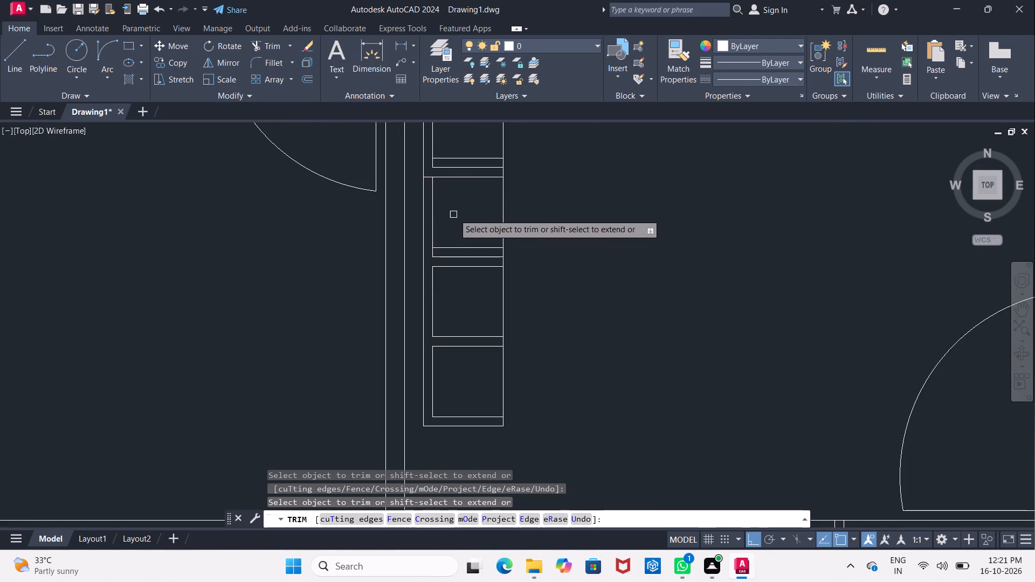
{"action": "middle_click_drag", "start_coordinate": [456, 211], "coordinate": [450, 234]}
{"action": "key", "text": "Escape"}
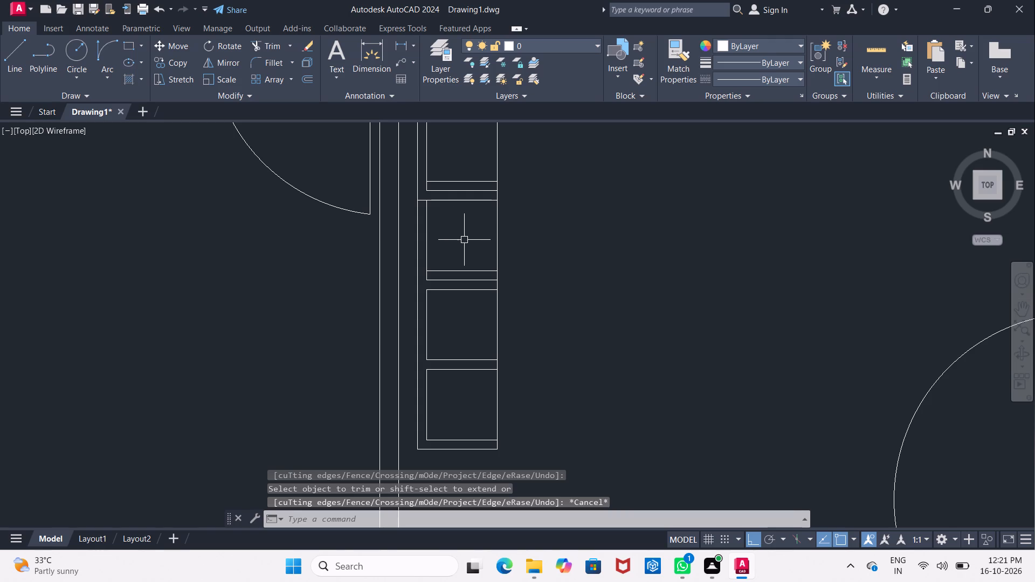
Offset the upper divider's bottom line 2" downward into the second compartment.
{"action": "key", "text": "o"}
{"action": "key", "text": "Return"}
{"action": "type", "text": "2\""}
{"action": "key", "text": "Return"}
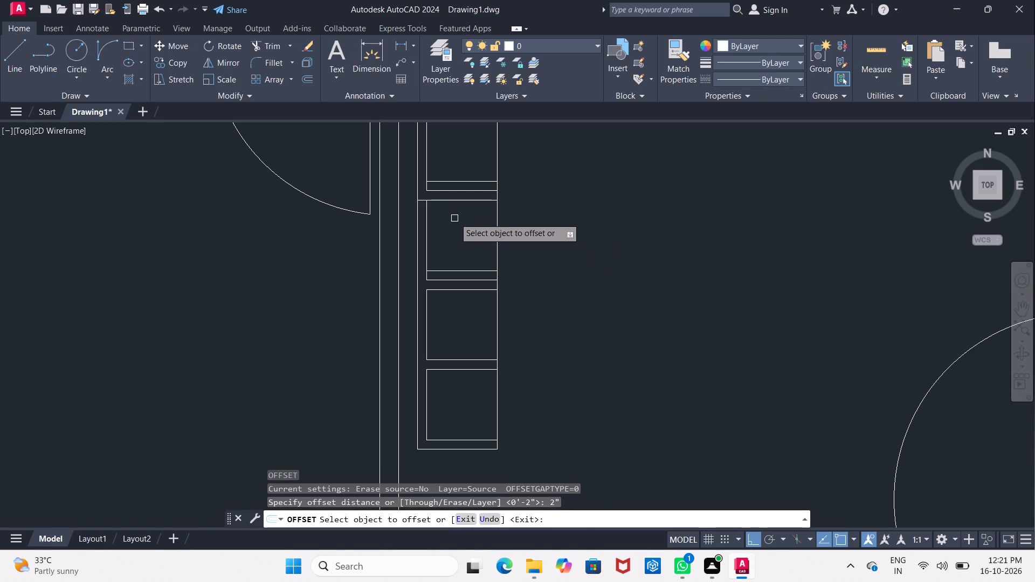
{"action": "left_click", "coordinate": [454, 202]}
{"action": "left_click", "coordinate": [455, 238]}
{"action": "key", "text": "Escape"}
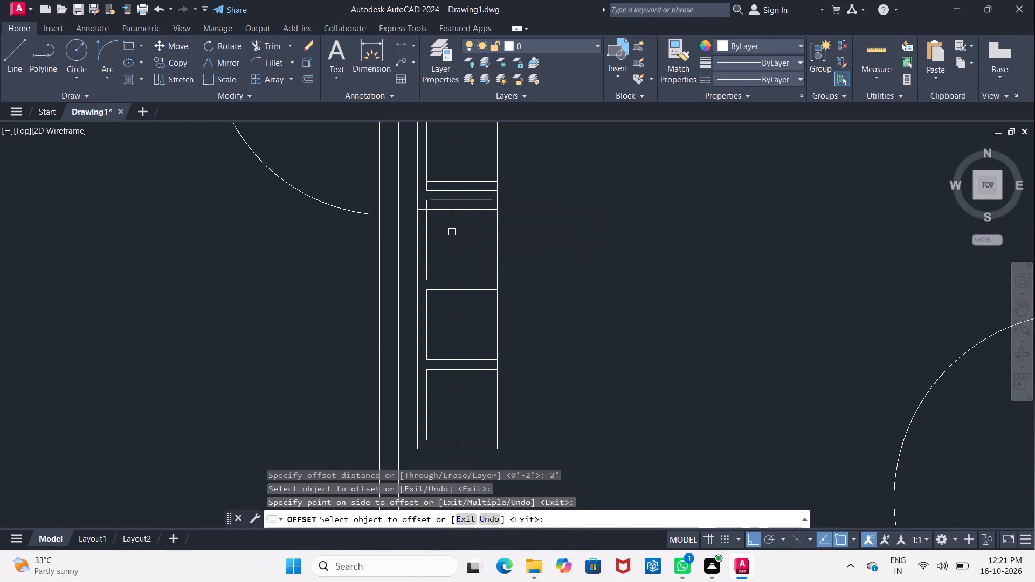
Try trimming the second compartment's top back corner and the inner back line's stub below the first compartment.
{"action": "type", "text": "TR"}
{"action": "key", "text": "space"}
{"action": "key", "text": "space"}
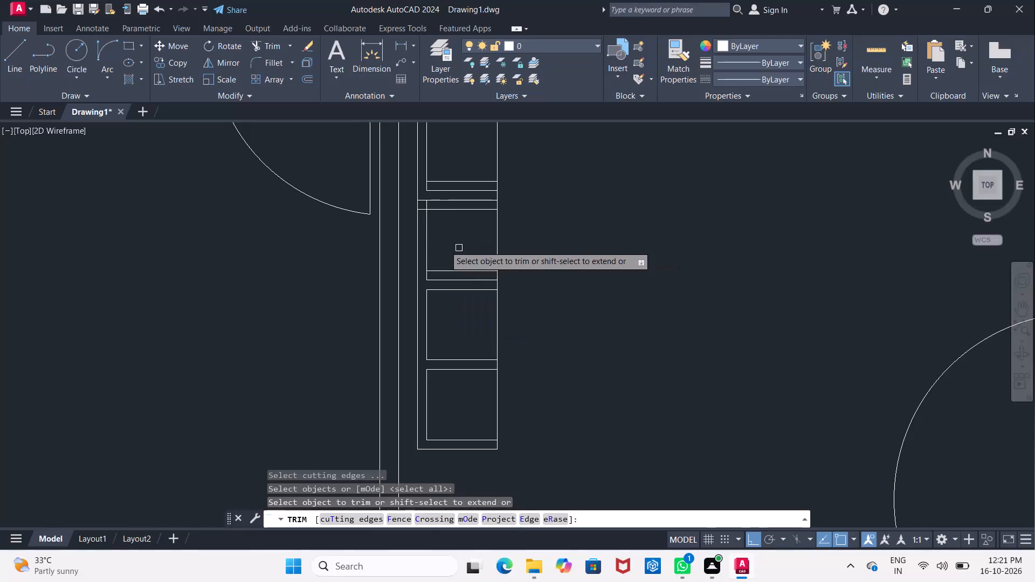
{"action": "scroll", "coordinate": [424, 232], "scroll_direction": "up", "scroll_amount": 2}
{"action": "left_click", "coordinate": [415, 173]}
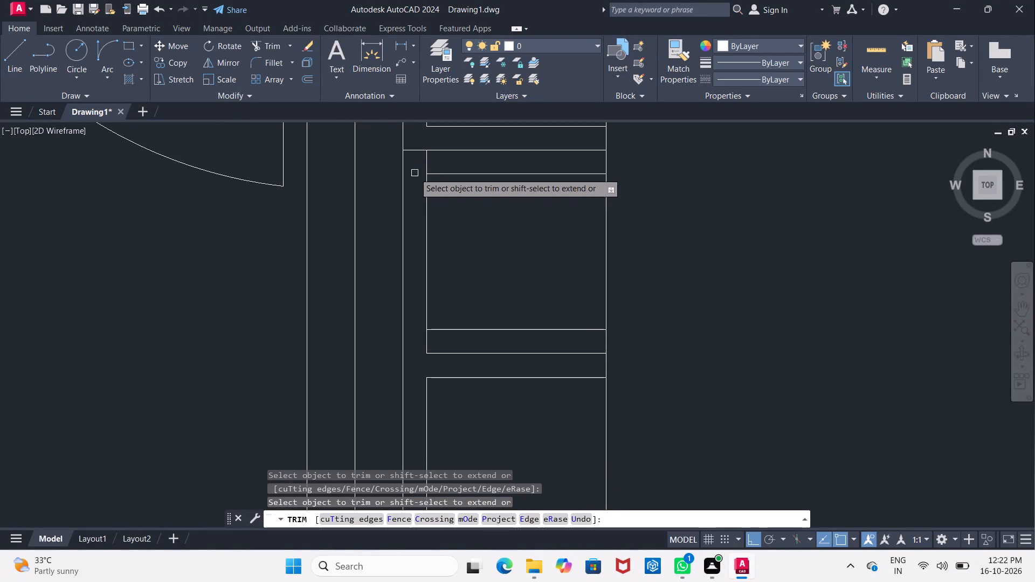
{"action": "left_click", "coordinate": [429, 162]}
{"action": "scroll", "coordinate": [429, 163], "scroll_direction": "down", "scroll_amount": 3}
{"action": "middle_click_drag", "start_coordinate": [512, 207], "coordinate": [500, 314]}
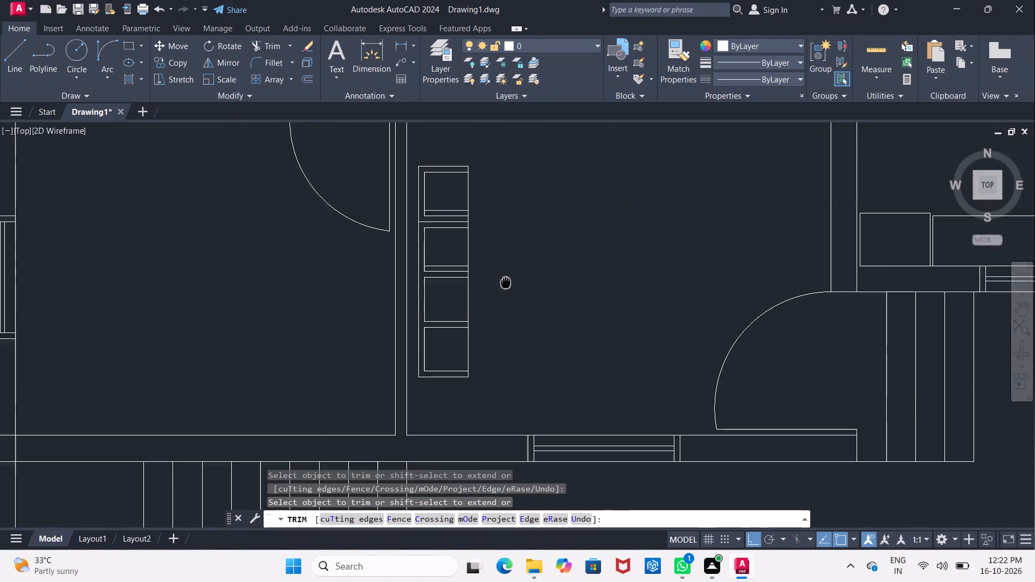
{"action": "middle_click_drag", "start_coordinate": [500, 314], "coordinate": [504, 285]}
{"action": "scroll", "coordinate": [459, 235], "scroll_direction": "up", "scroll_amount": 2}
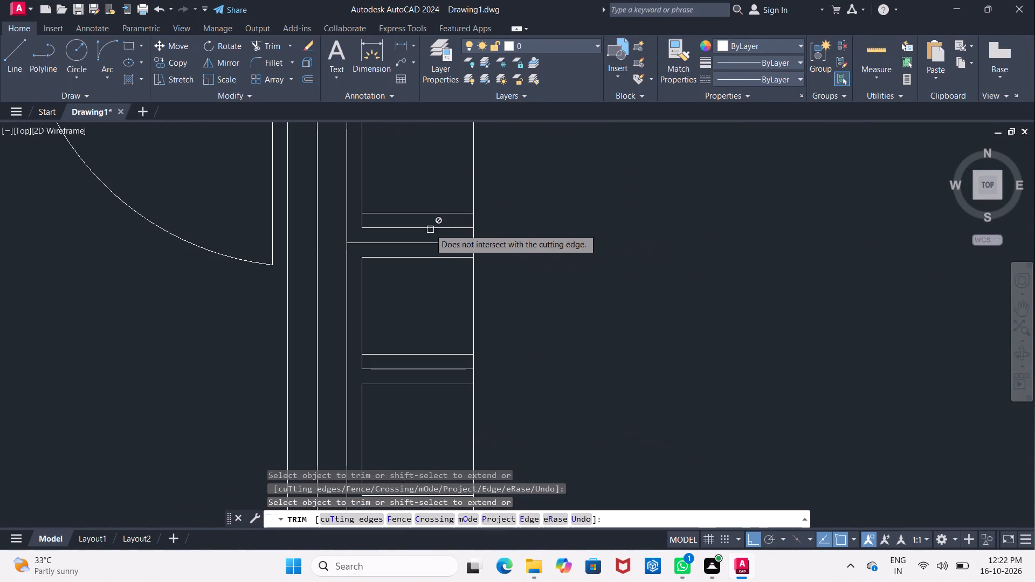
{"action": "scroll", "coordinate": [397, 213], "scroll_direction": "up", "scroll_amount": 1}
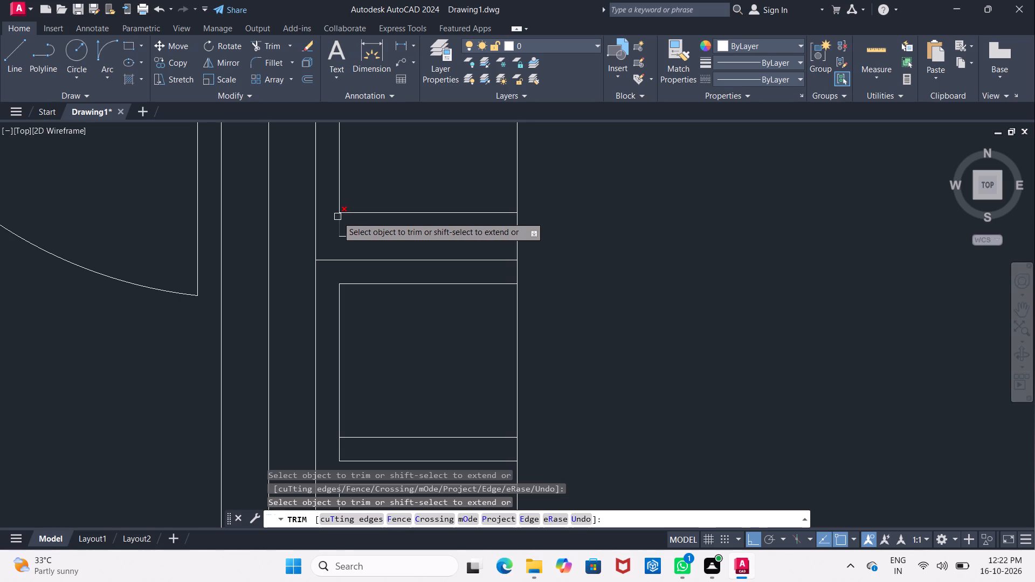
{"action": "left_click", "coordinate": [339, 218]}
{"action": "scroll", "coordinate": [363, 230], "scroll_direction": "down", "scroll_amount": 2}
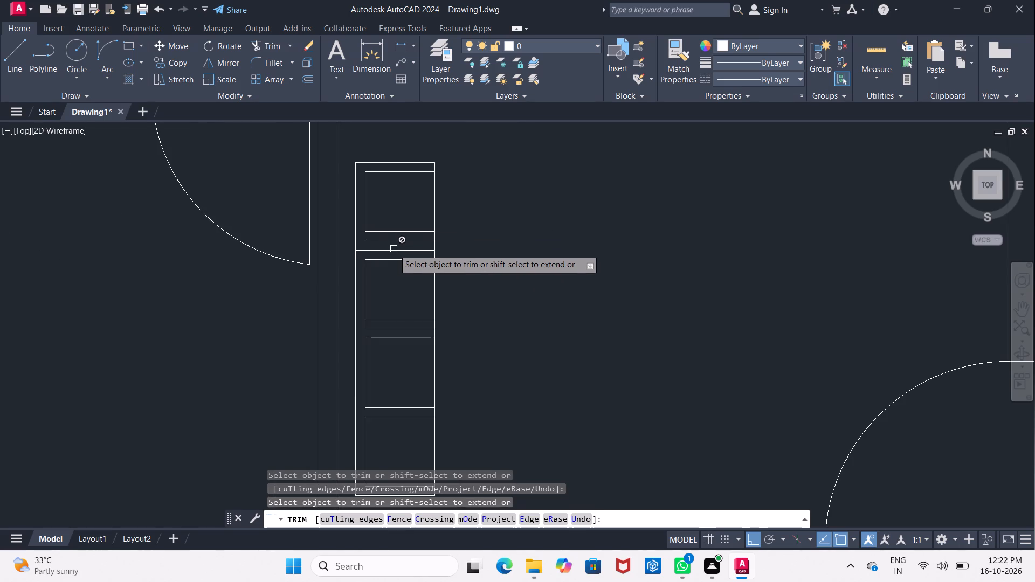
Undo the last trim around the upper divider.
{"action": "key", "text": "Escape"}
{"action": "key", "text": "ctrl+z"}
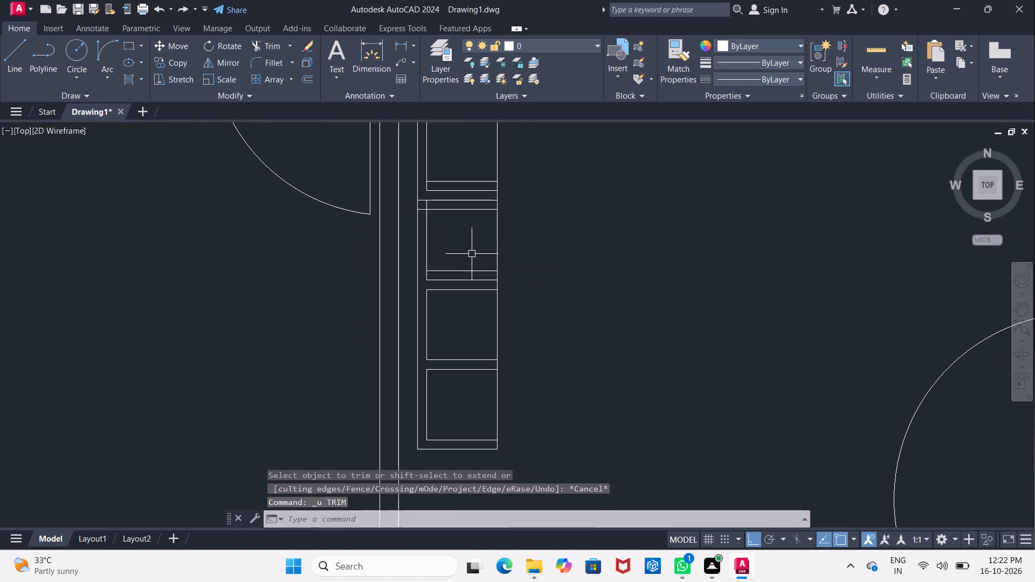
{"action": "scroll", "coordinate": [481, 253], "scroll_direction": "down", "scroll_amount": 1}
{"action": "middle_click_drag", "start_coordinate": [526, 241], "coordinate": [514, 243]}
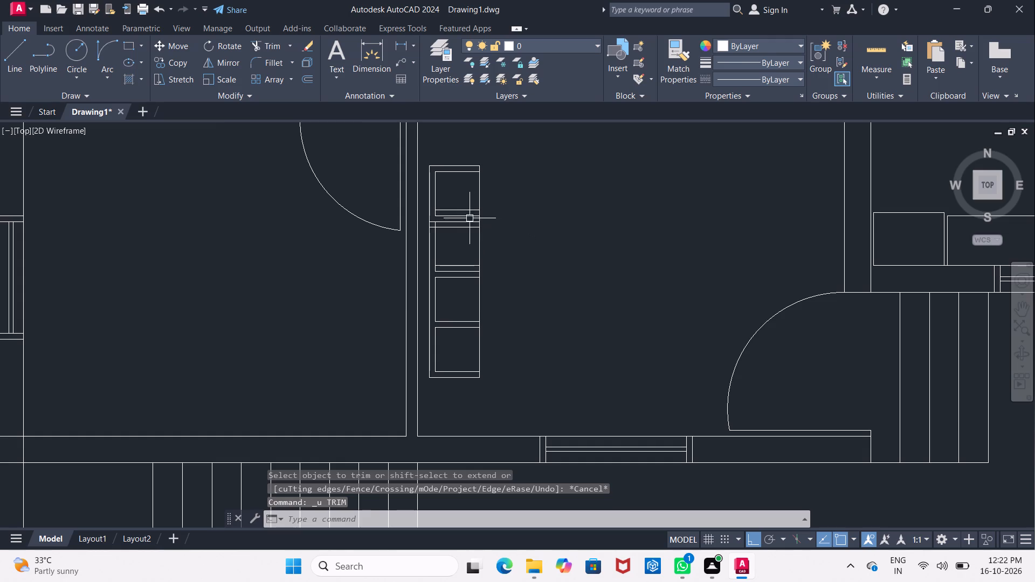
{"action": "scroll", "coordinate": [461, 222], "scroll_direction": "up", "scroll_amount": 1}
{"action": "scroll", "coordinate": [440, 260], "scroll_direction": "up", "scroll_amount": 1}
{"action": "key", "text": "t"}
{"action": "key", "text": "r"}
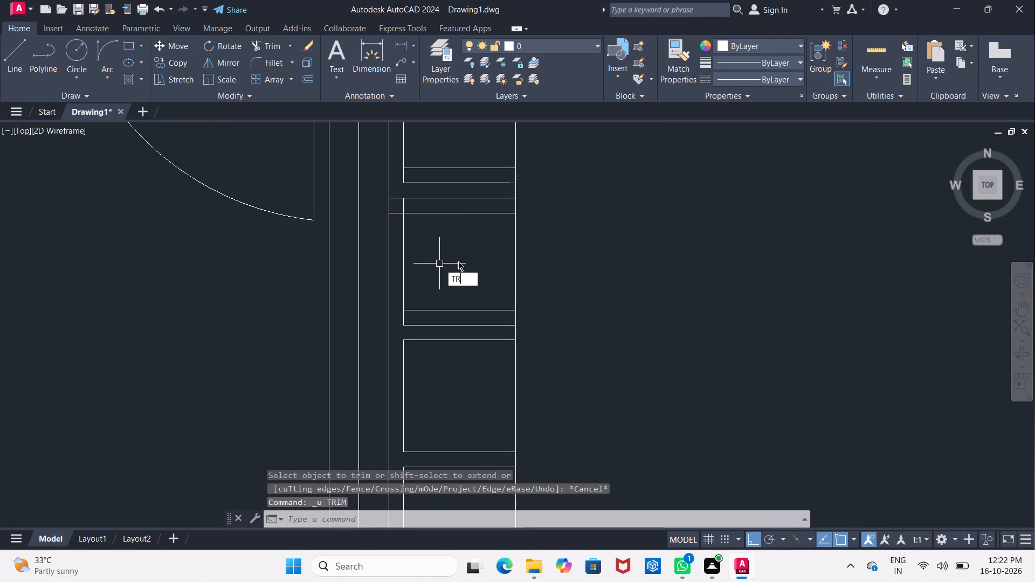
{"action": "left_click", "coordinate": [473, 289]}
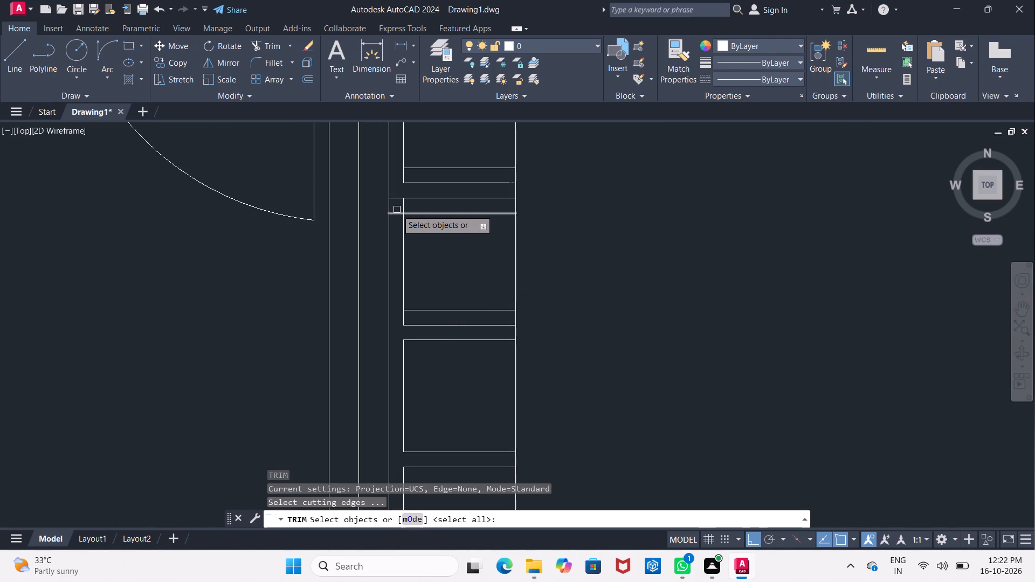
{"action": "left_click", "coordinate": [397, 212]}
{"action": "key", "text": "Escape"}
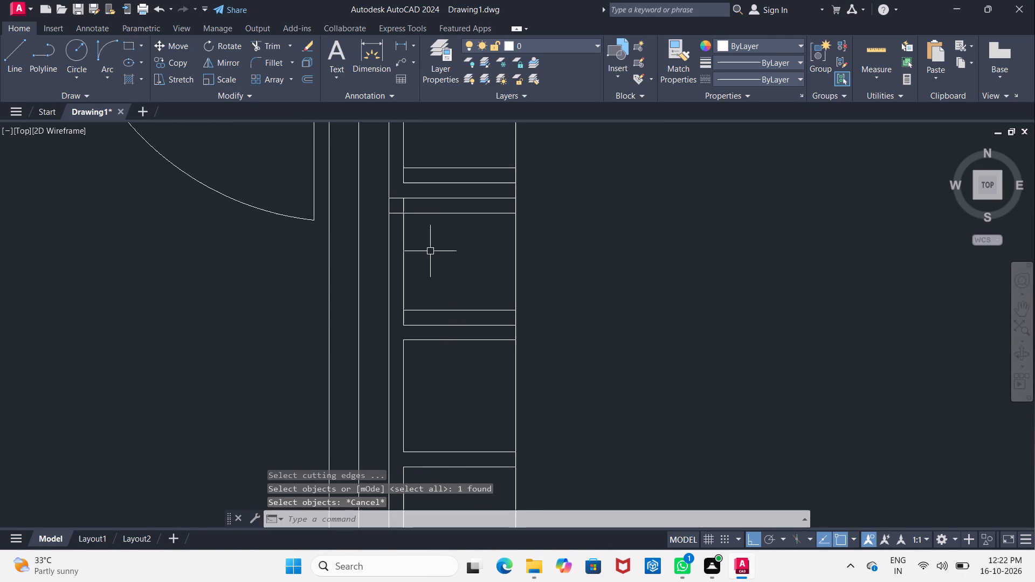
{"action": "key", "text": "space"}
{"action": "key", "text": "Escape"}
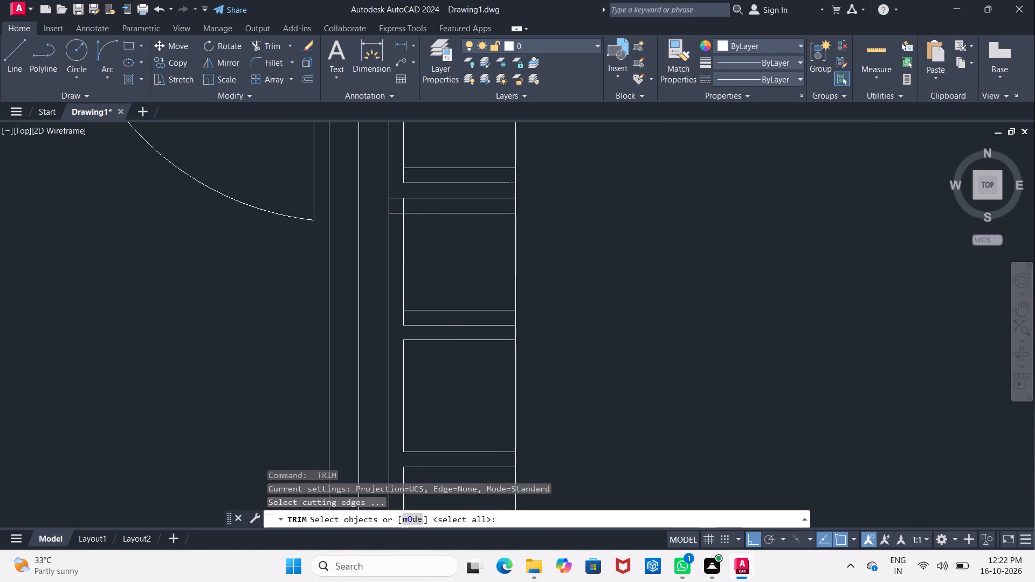
Trim the 2" offset line's overrun and the inner back line's stub at the second compartment's top back corner.
{"action": "type", "text": "TR"}
{"action": "key", "text": "space"}
{"action": "key", "text": "space"}
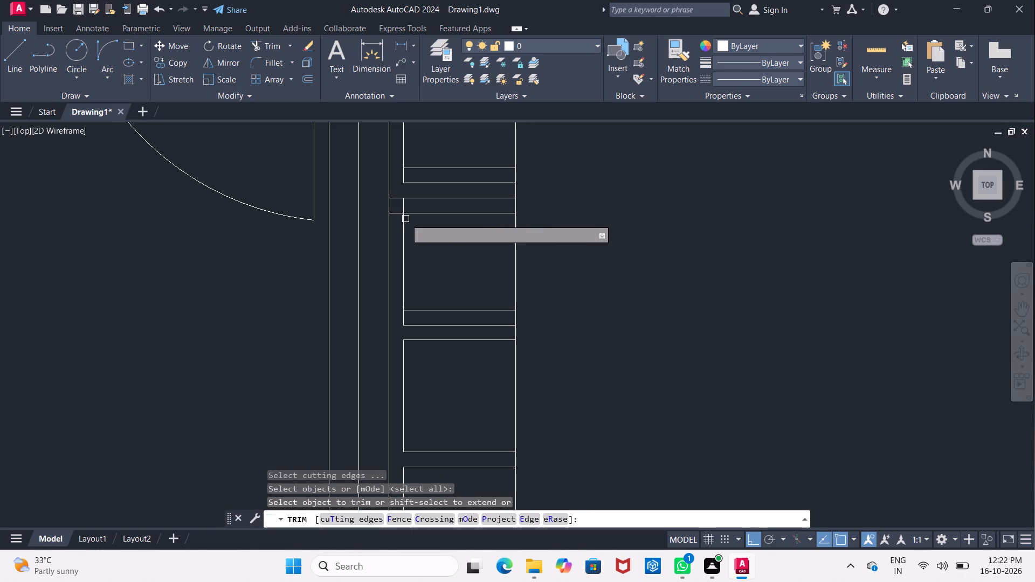
{"action": "left_click", "coordinate": [397, 216]}
{"action": "left_click", "coordinate": [404, 206]}
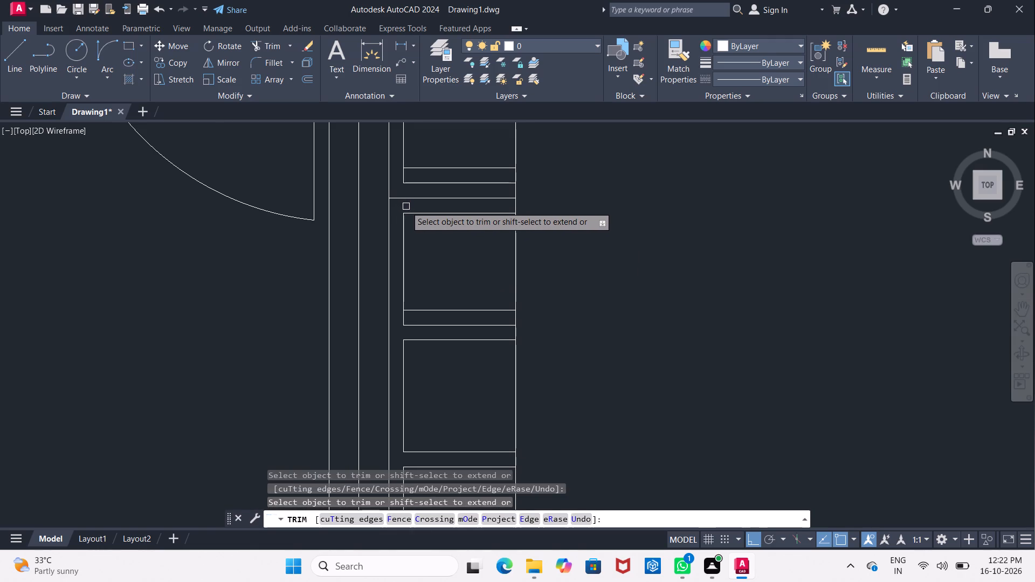
{"action": "scroll", "coordinate": [406, 206], "scroll_direction": "down", "scroll_amount": 1}
{"action": "middle_click_drag", "start_coordinate": [406, 207], "coordinate": [408, 236]}
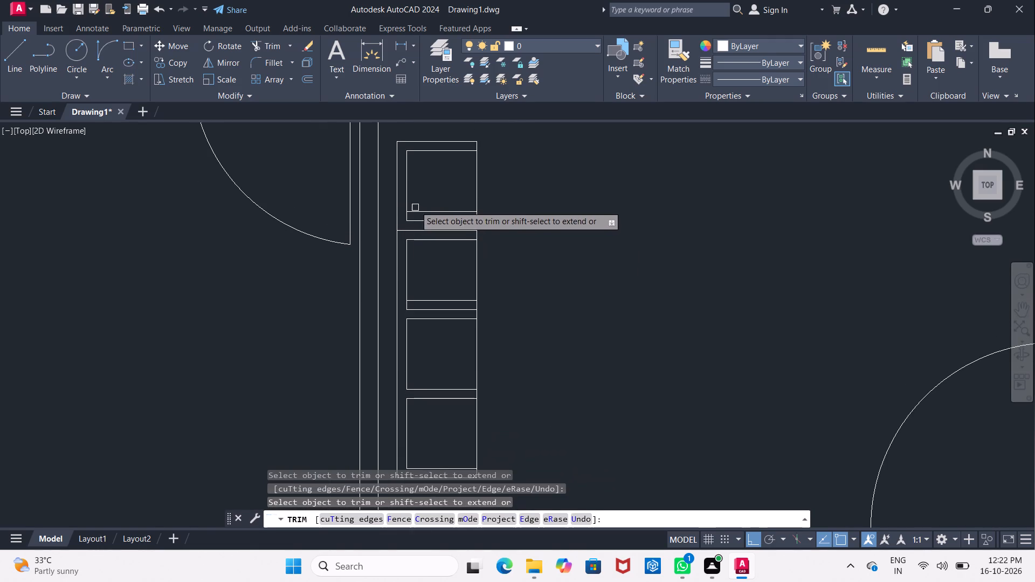
{"action": "scroll", "coordinate": [415, 205], "scroll_direction": "up", "scroll_amount": 1}
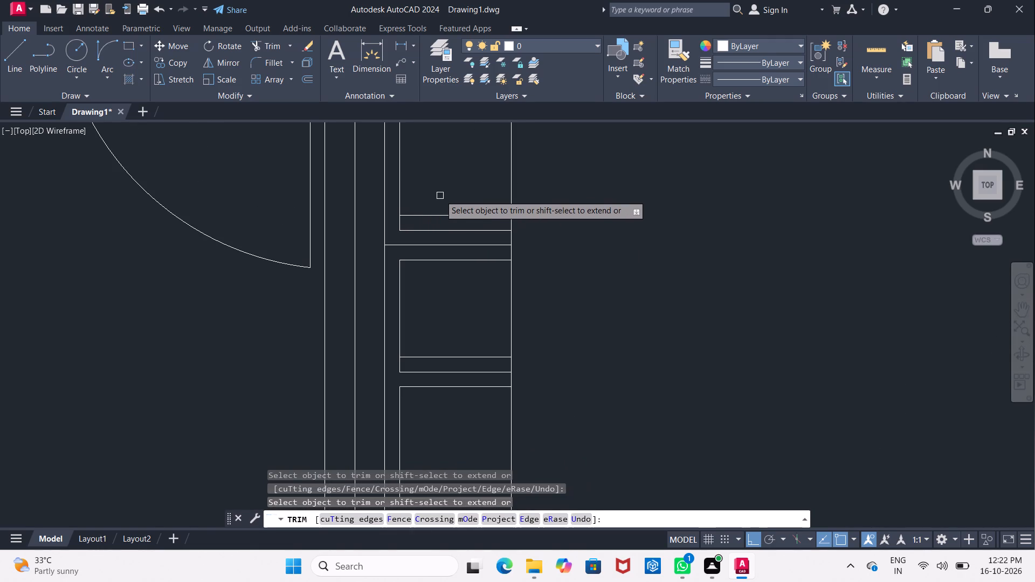
{"action": "scroll", "coordinate": [440, 195], "scroll_direction": "up", "scroll_amount": 1}
{"action": "middle_click_drag", "start_coordinate": [440, 195], "coordinate": [432, 213]}
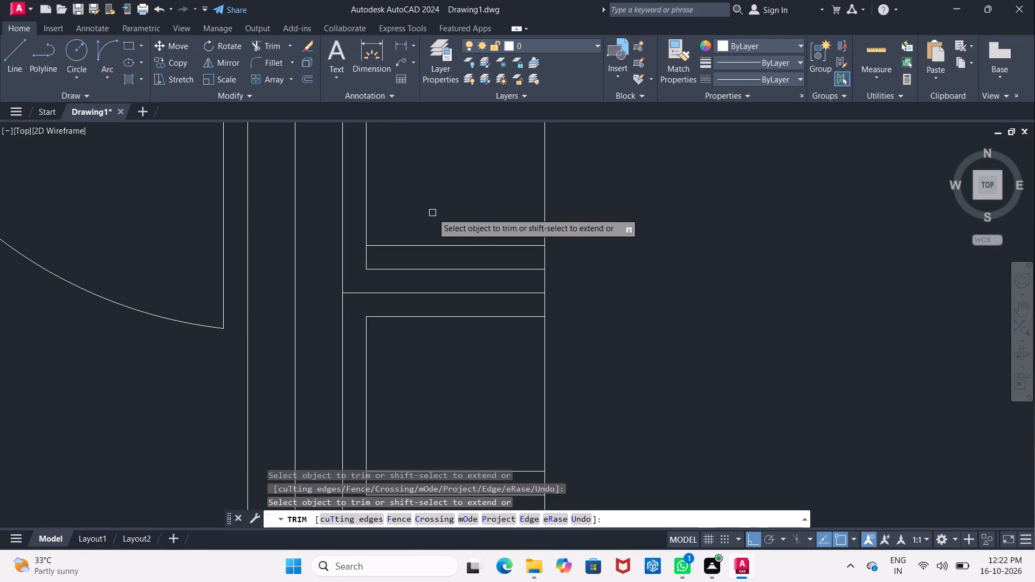
{"action": "key", "text": "Escape"}
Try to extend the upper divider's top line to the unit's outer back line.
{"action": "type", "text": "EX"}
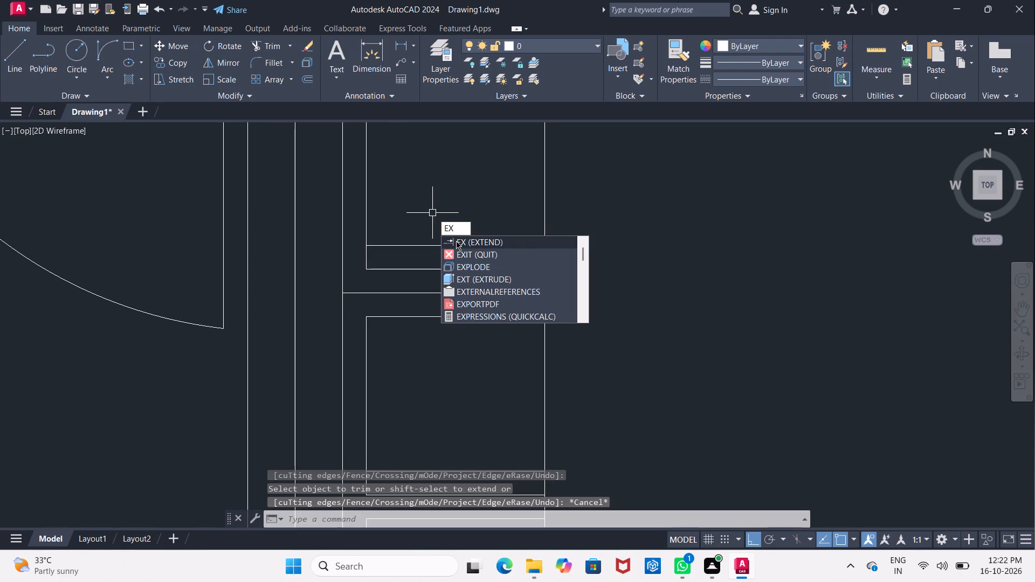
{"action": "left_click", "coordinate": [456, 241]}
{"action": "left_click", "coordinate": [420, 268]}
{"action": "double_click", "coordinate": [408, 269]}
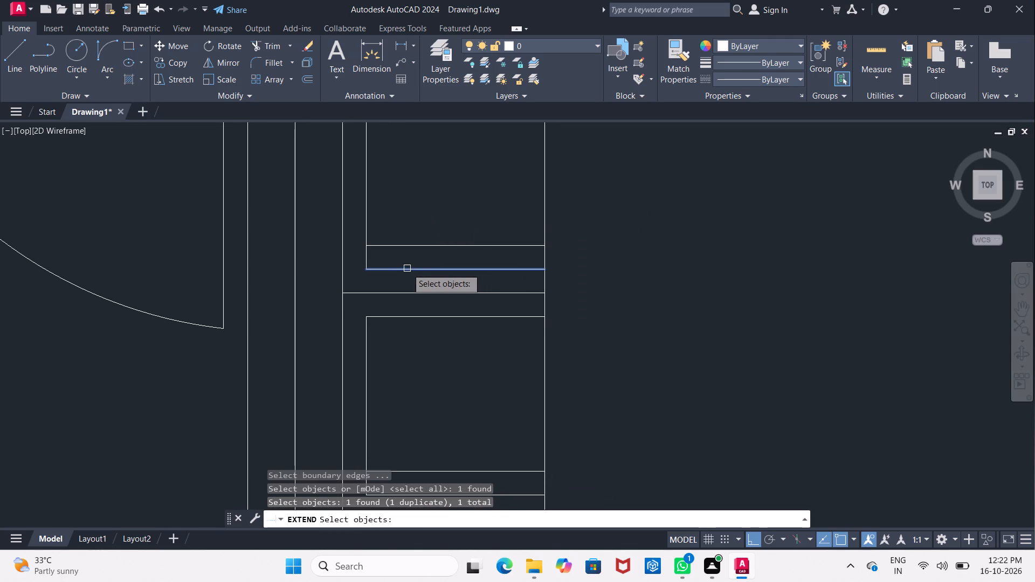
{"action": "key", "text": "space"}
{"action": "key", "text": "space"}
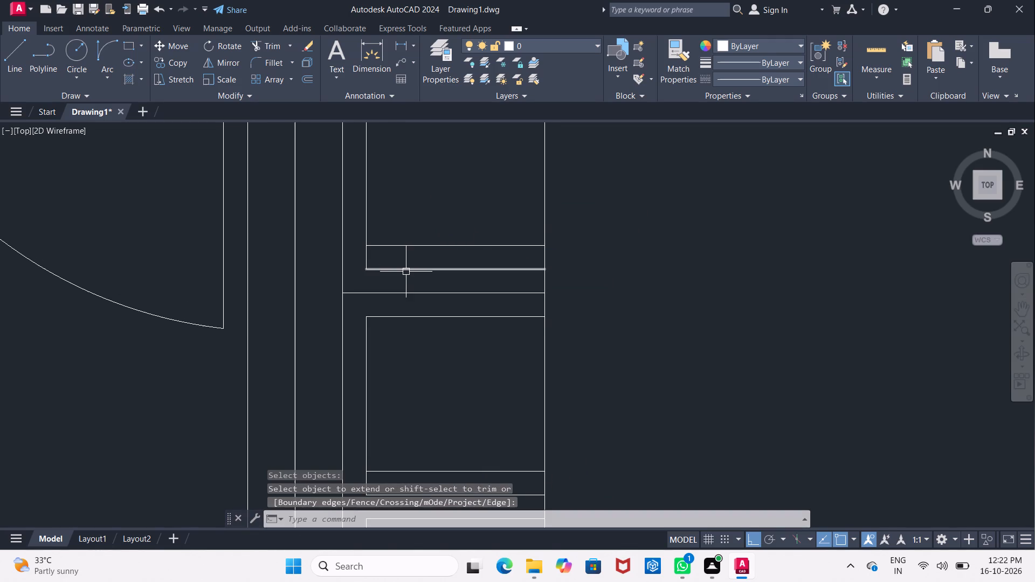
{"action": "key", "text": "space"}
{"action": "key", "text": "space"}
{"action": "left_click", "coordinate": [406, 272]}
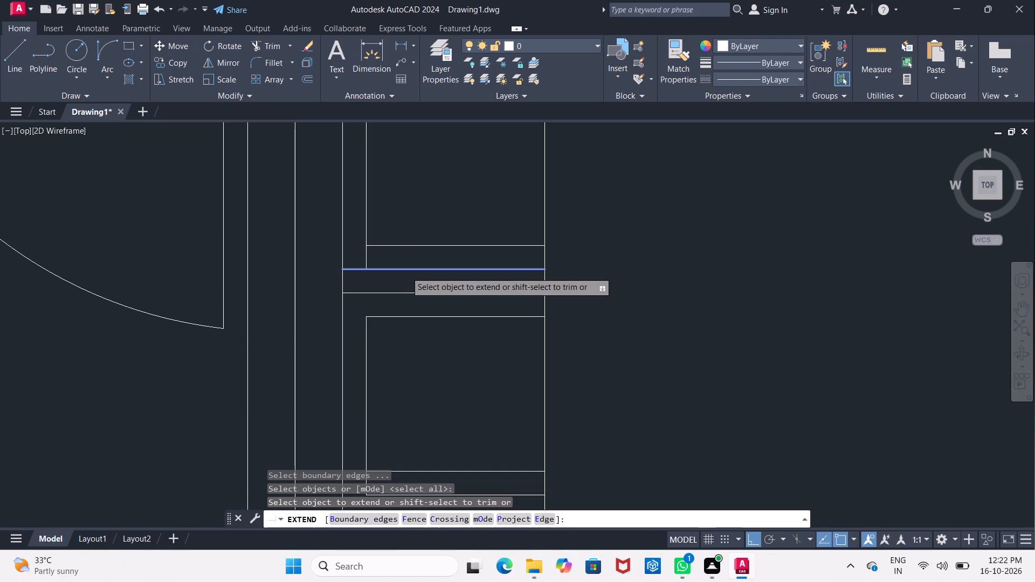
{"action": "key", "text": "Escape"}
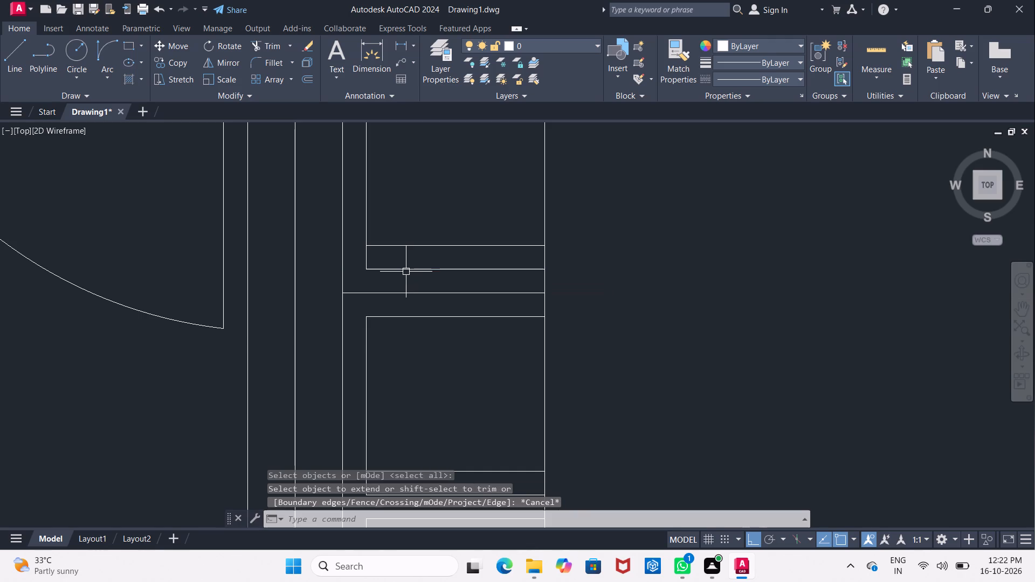
Trim the inner back line's stub below the first compartment and erase the leftover top line of the upper divider.
{"action": "key", "text": "t"}
{"action": "key", "text": "r"}
{"action": "key", "text": "space"}
{"action": "key", "text": "space"}
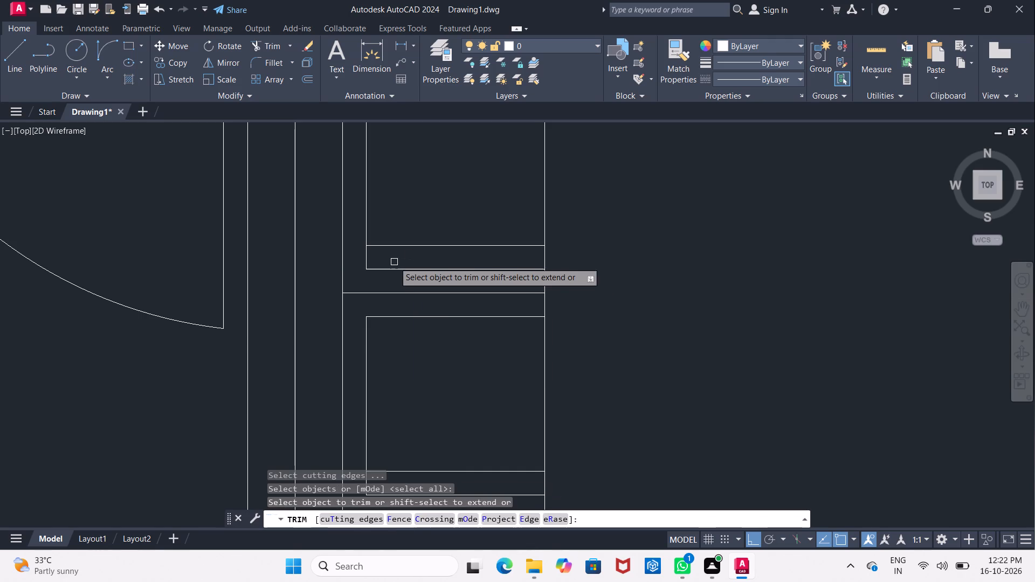
{"action": "left_click", "coordinate": [369, 256]}
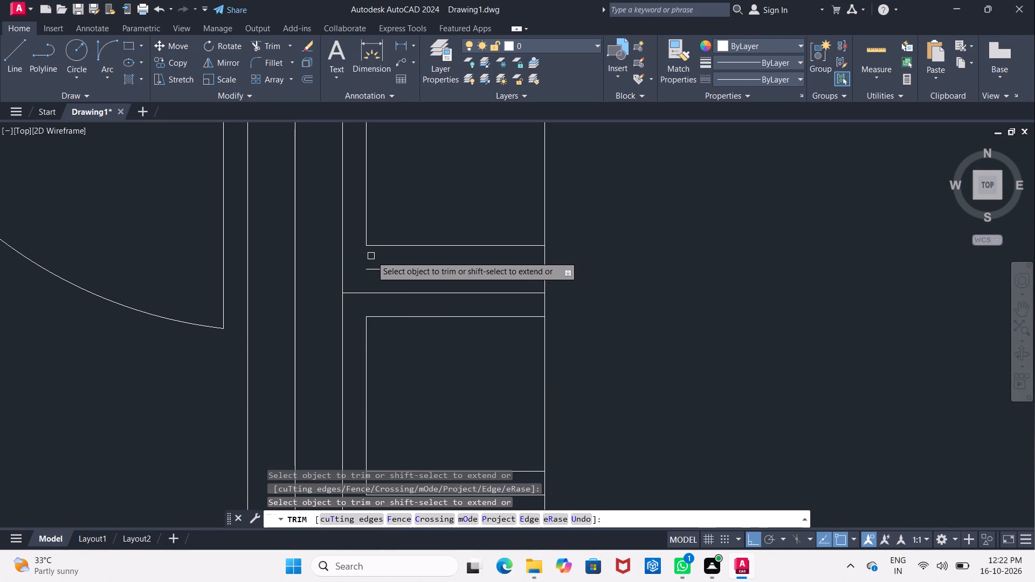
{"action": "scroll", "coordinate": [379, 260], "scroll_direction": "down", "scroll_amount": 2}
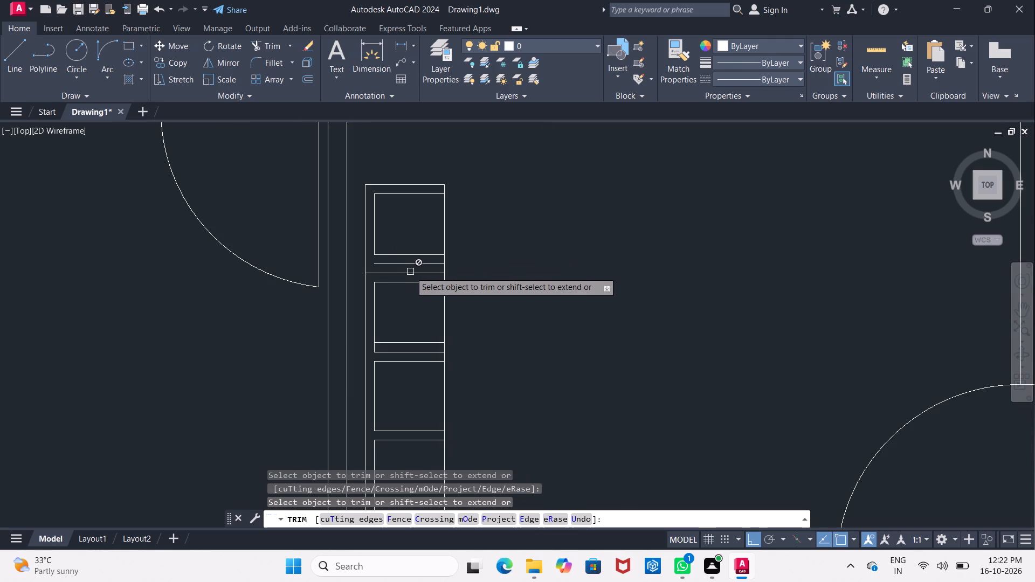
{"action": "middle_click", "coordinate": [412, 273]}
{"action": "key", "text": "Escape"}
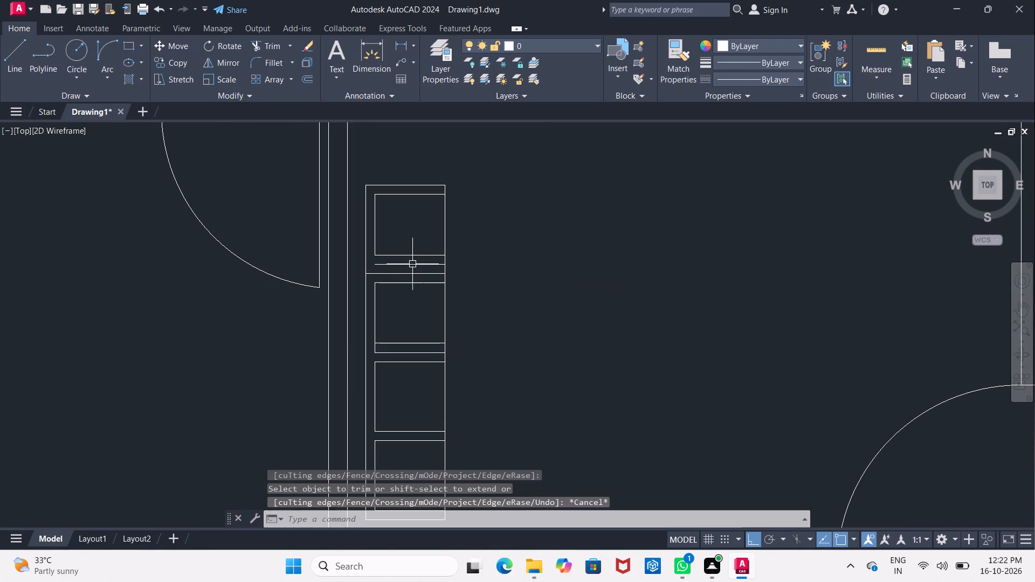
{"action": "left_click", "coordinate": [412, 264]}
{"action": "key", "text": "Delete"}
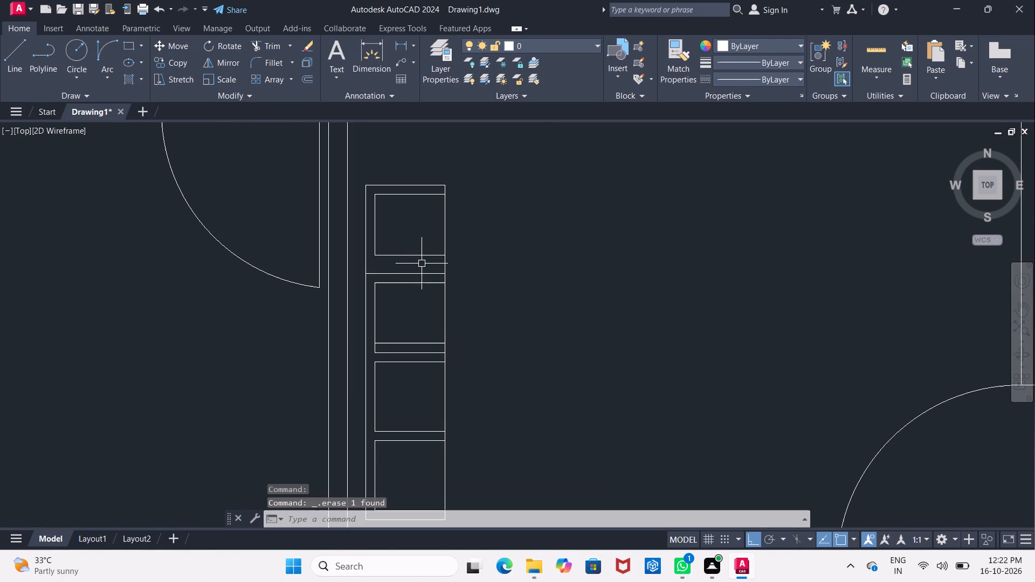
Examine the four-compartment unit's dividers and inner frame lines against the surrounding room.
{"action": "middle_click_drag", "start_coordinate": [407, 268], "coordinate": [456, 223]}
{"action": "scroll", "coordinate": [451, 225], "scroll_direction": "down", "scroll_amount": 2}
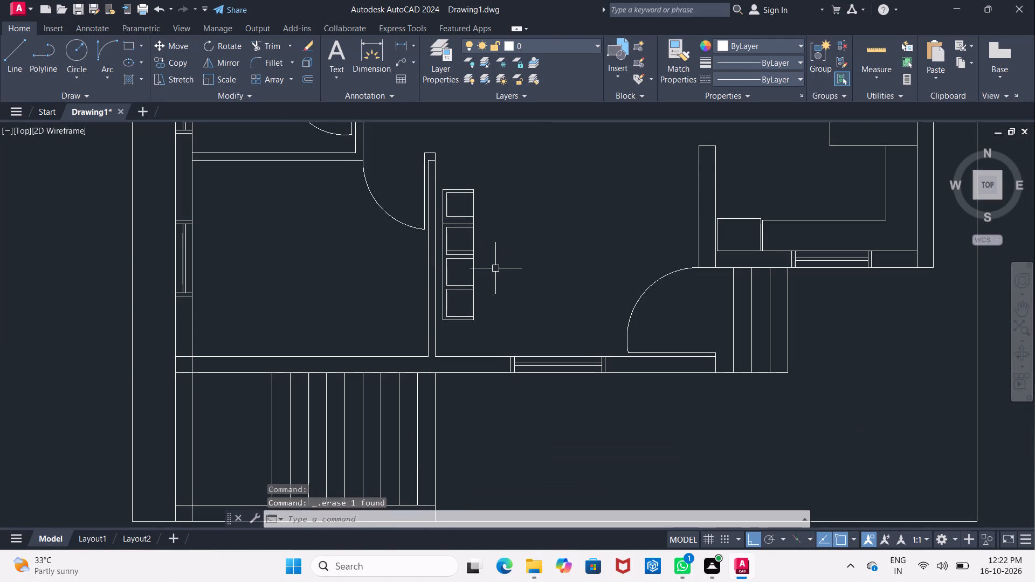
{"action": "middle_click_drag", "start_coordinate": [495, 271], "coordinate": [478, 263]}
{"action": "scroll", "coordinate": [445, 262], "scroll_direction": "up", "scroll_amount": 1}
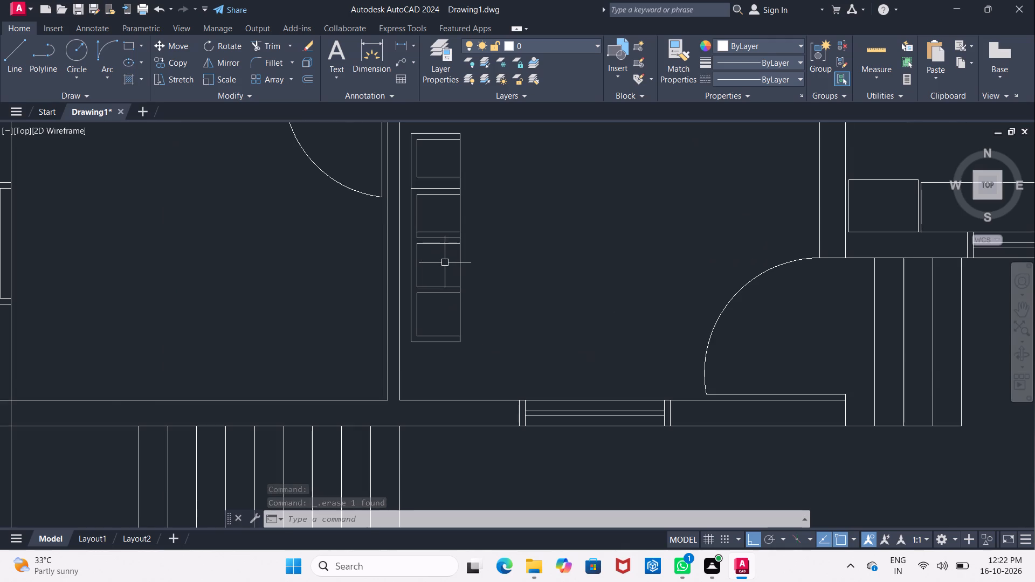
{"action": "scroll", "coordinate": [429, 232], "scroll_direction": "up", "scroll_amount": 2}
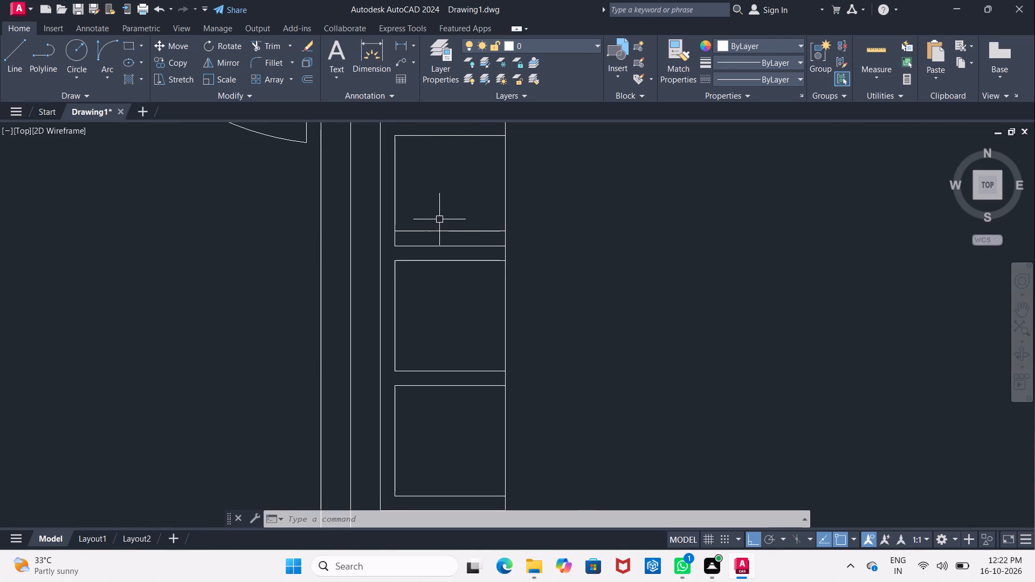
{"action": "scroll", "coordinate": [444, 221], "scroll_direction": "down", "scroll_amount": 2}
{"action": "middle_click_drag", "start_coordinate": [509, 223], "coordinate": [496, 225]}
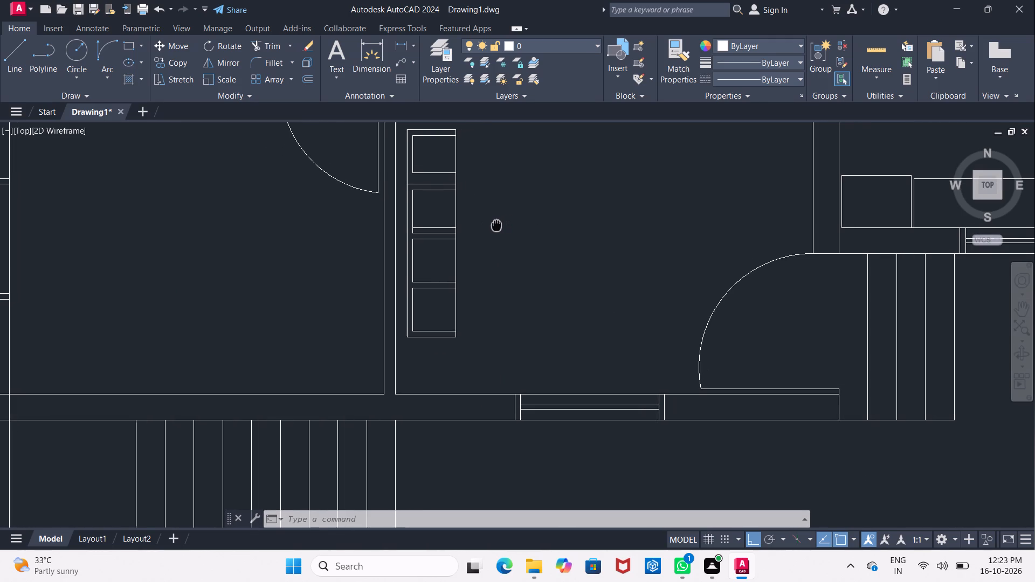
{"action": "middle_click_drag", "start_coordinate": [496, 225], "coordinate": [496, 226]}
{"action": "middle_click_drag", "start_coordinate": [472, 228], "coordinate": [474, 255]}
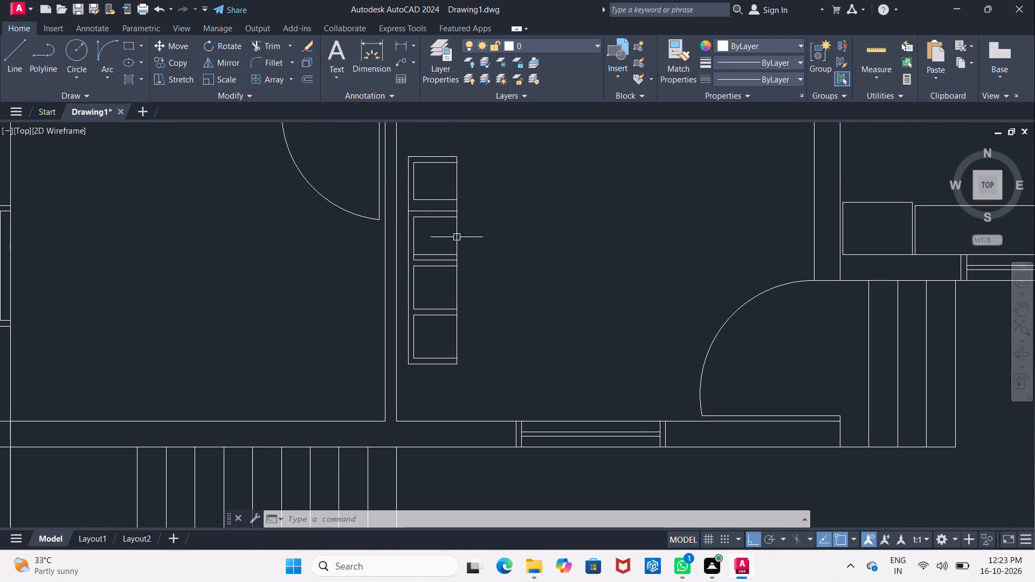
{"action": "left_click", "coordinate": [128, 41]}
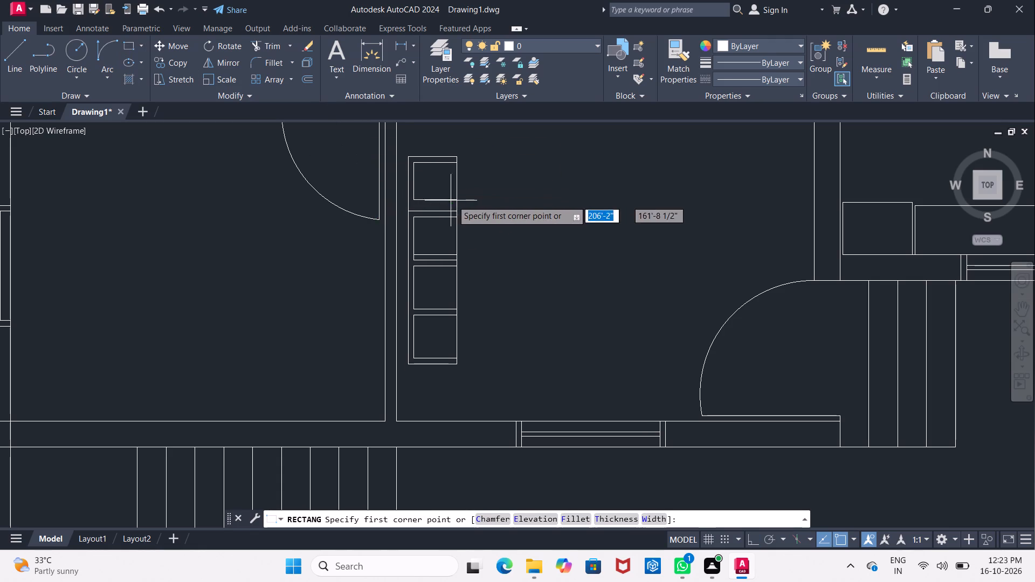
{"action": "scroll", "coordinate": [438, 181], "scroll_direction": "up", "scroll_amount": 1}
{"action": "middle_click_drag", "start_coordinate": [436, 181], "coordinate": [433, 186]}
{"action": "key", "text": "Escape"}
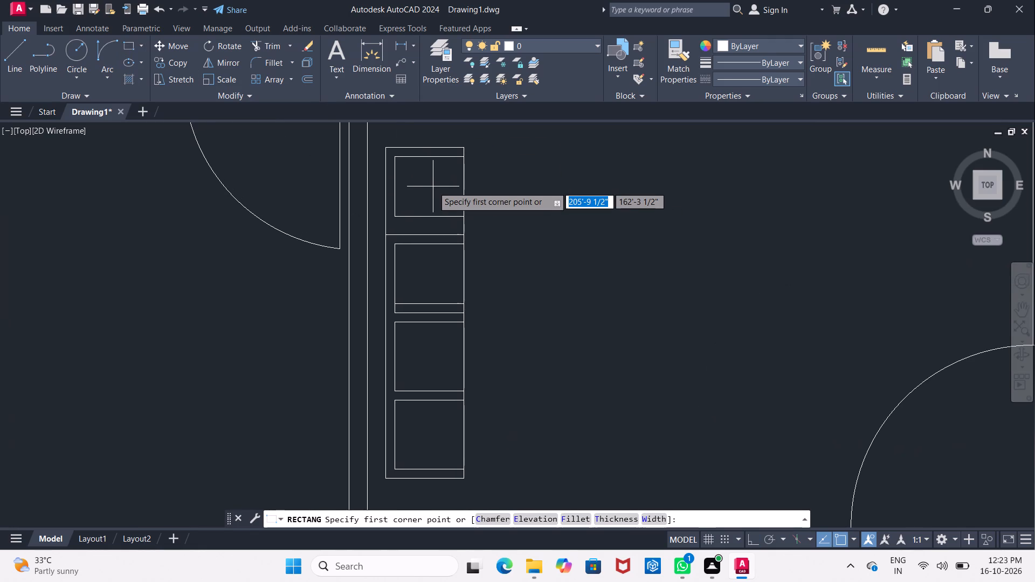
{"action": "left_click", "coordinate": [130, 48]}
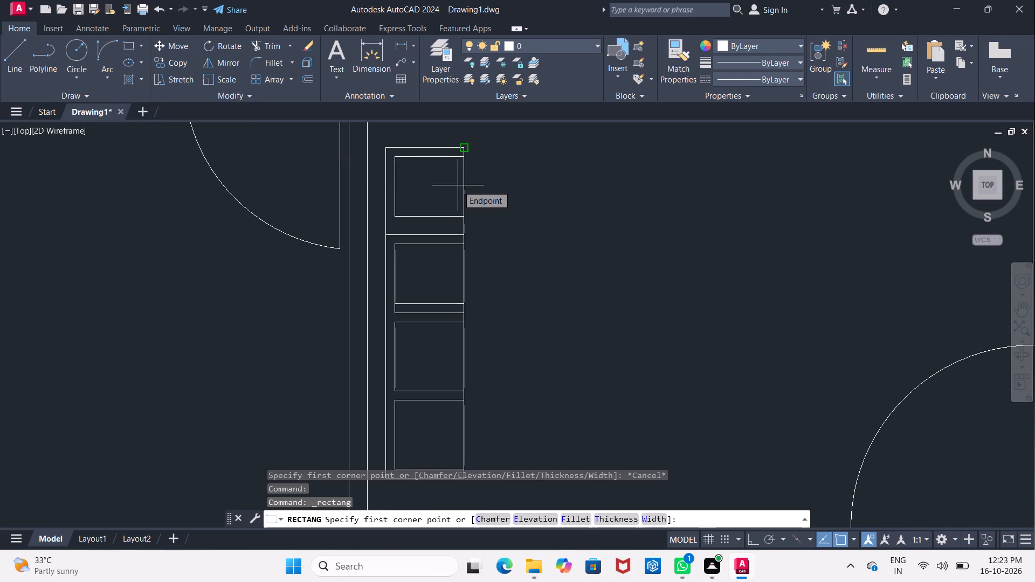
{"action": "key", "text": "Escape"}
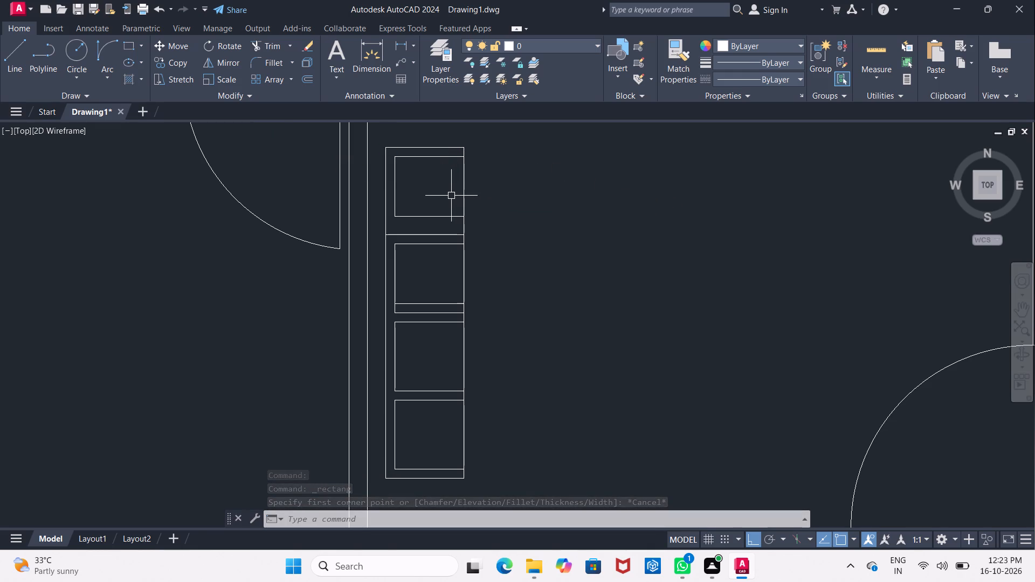
Draw a circle about 11" in radius, centred just in front of the unit's third compartment.
{"action": "scroll", "coordinate": [451, 196], "scroll_direction": "down", "scroll_amount": 2}
{"action": "middle_click_drag", "start_coordinate": [480, 252], "coordinate": [465, 218]}
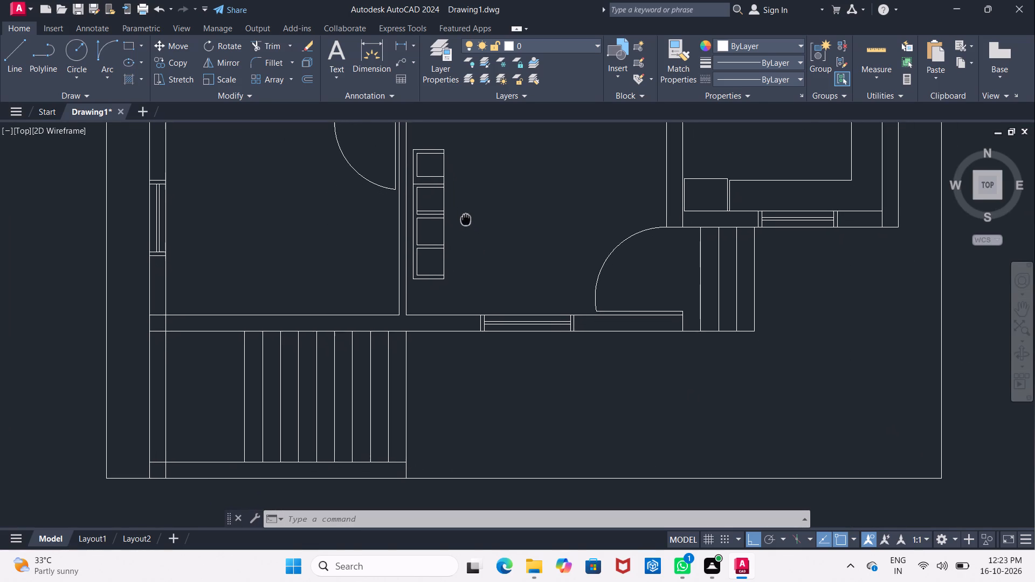
{"action": "middle_click_drag", "start_coordinate": [465, 218], "coordinate": [446, 249]}
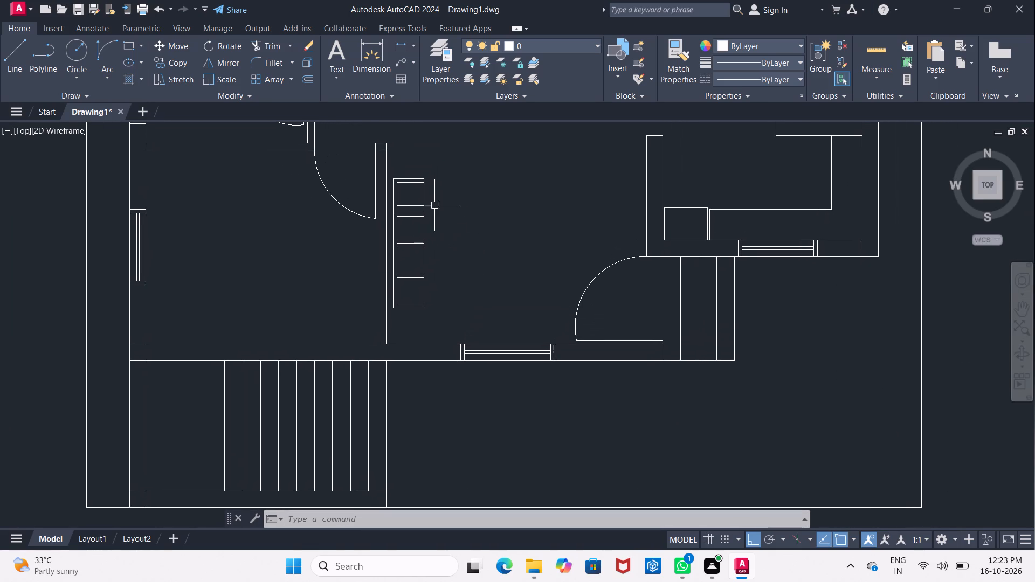
{"action": "left_click_drag", "start_coordinate": [75, 45], "coordinate": [80, 48]}
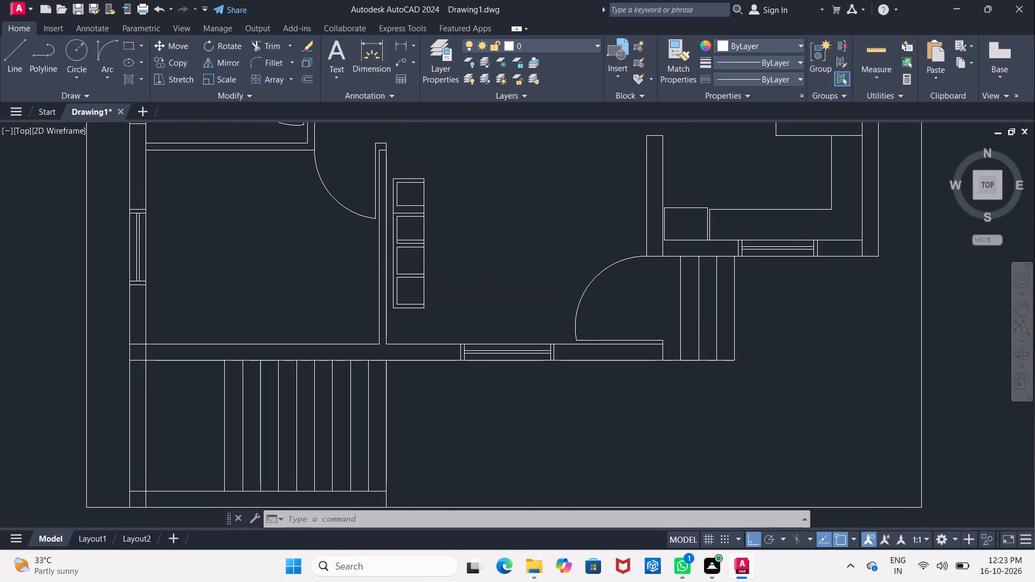
{"action": "left_click", "coordinate": [433, 253]}
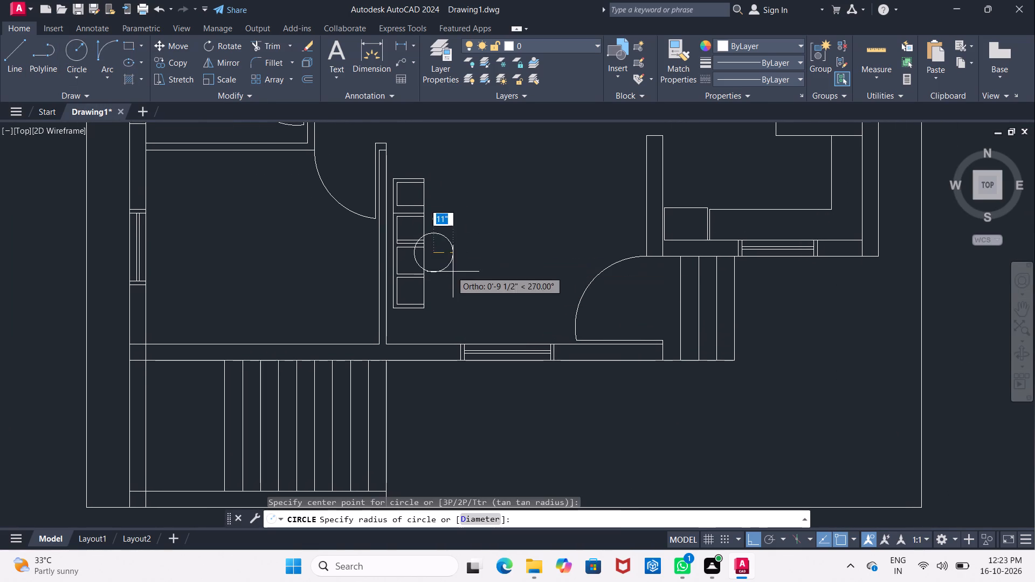
{"action": "left_click", "coordinate": [454, 274]}
Complete the circle at about 11" radius and move it sideways until it stands just clear of the four-compartment unit's front.
{"action": "left_click", "coordinate": [454, 252]}
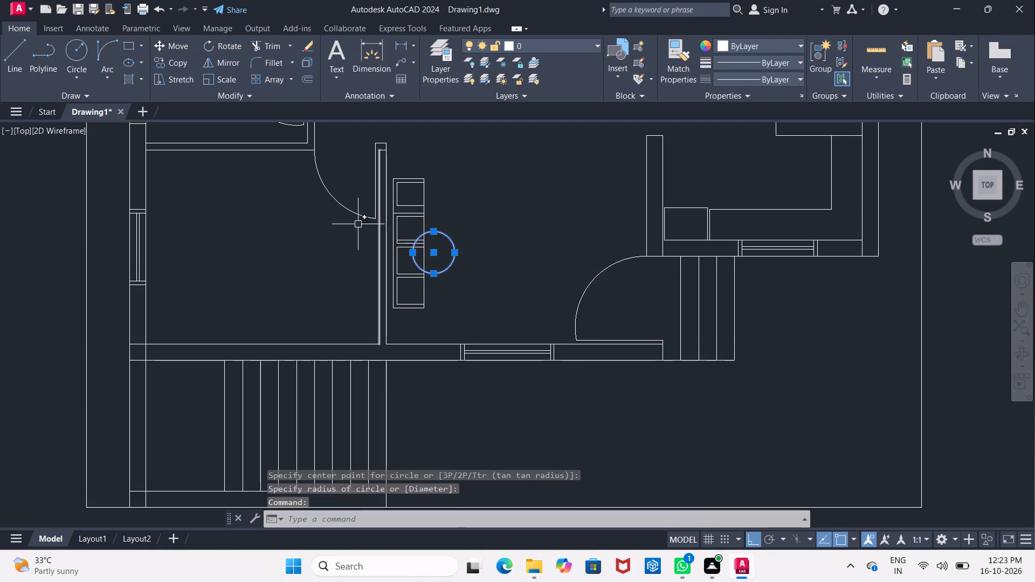
{"action": "left_click", "coordinate": [183, 47]}
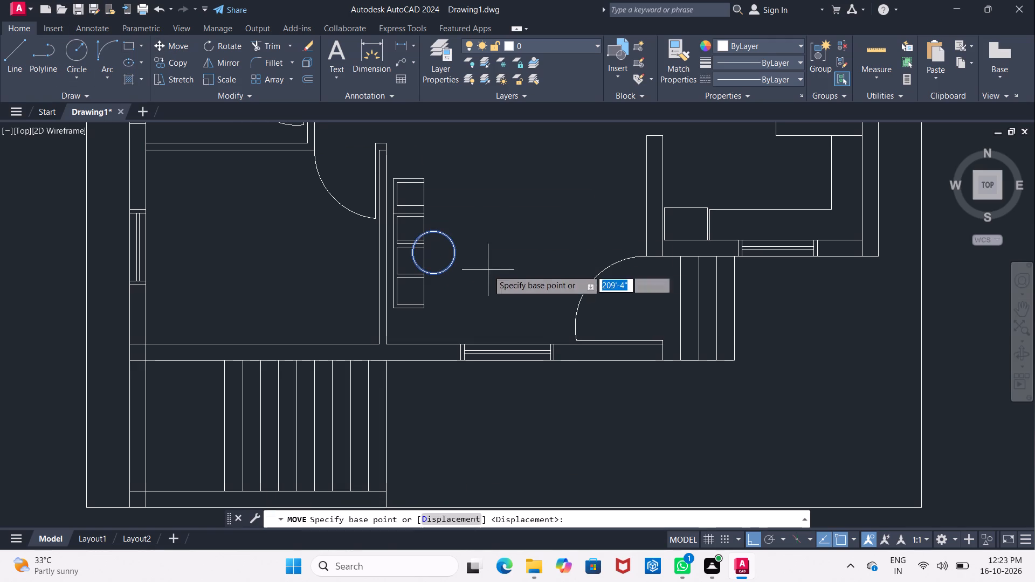
{"action": "left_click", "coordinate": [434, 259]}
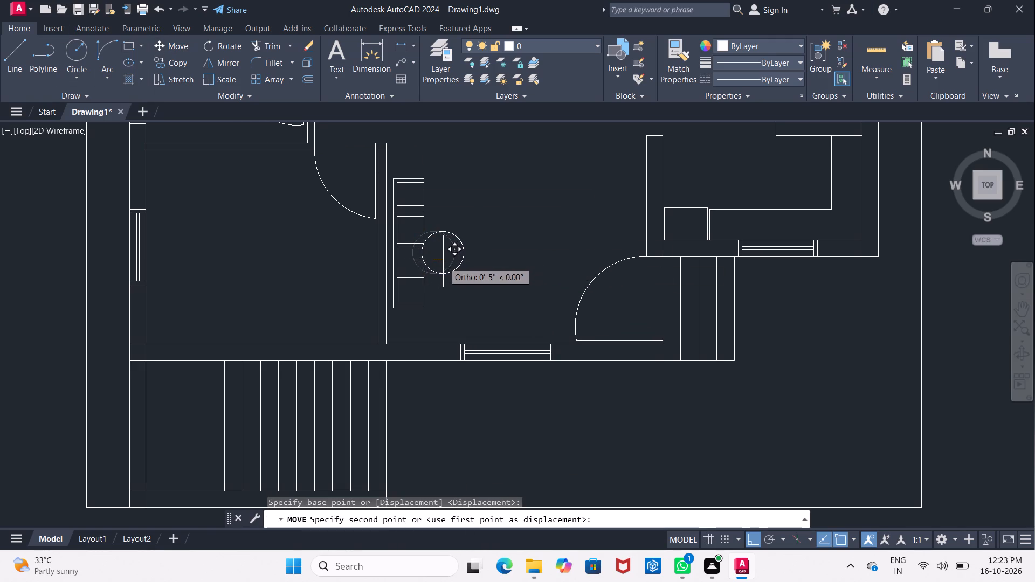
{"action": "left_click", "coordinate": [447, 262]}
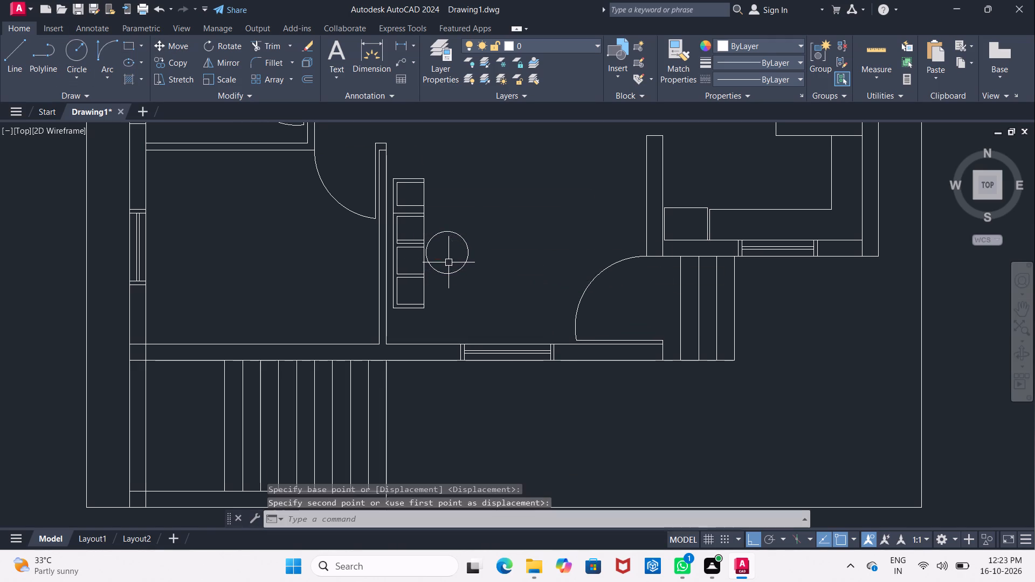
Insert the Toilet - top block from DesignCenter's House Designer drawing into the empty space west of the floor plan.
{"action": "middle_click_drag", "start_coordinate": [497, 259], "coordinate": [508, 357]}
{"action": "middle_click_drag", "start_coordinate": [523, 220], "coordinate": [523, 364]}
{"action": "scroll", "coordinate": [536, 299], "scroll_direction": "down", "scroll_amount": 2}
{"action": "middle_click_drag", "start_coordinate": [536, 299], "coordinate": [579, 254]}
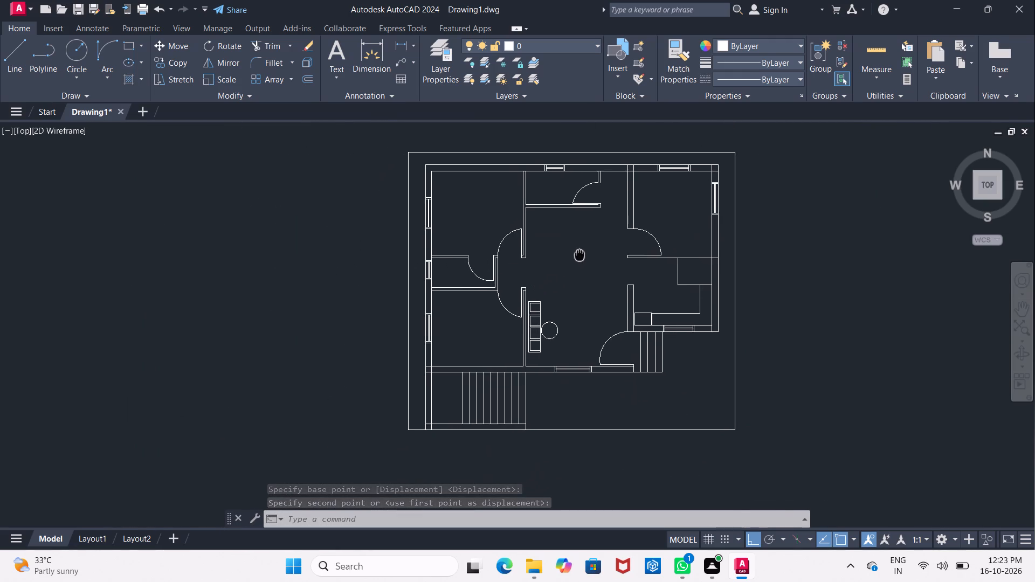
{"action": "middle_click_drag", "start_coordinate": [579, 254], "coordinate": [515, 264]}
{"action": "type", "text": "DC"}
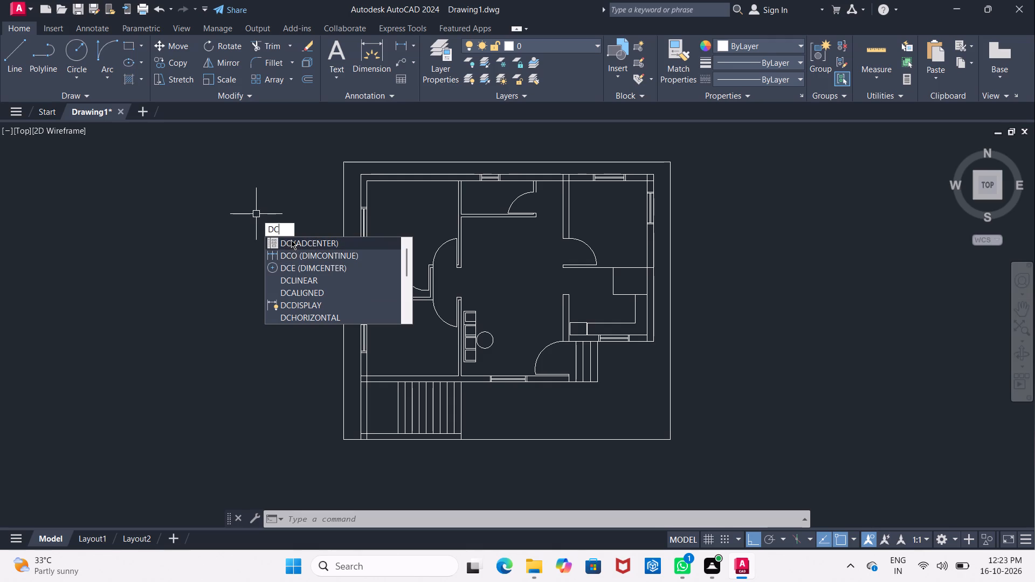
{"action": "left_click", "coordinate": [291, 240]}
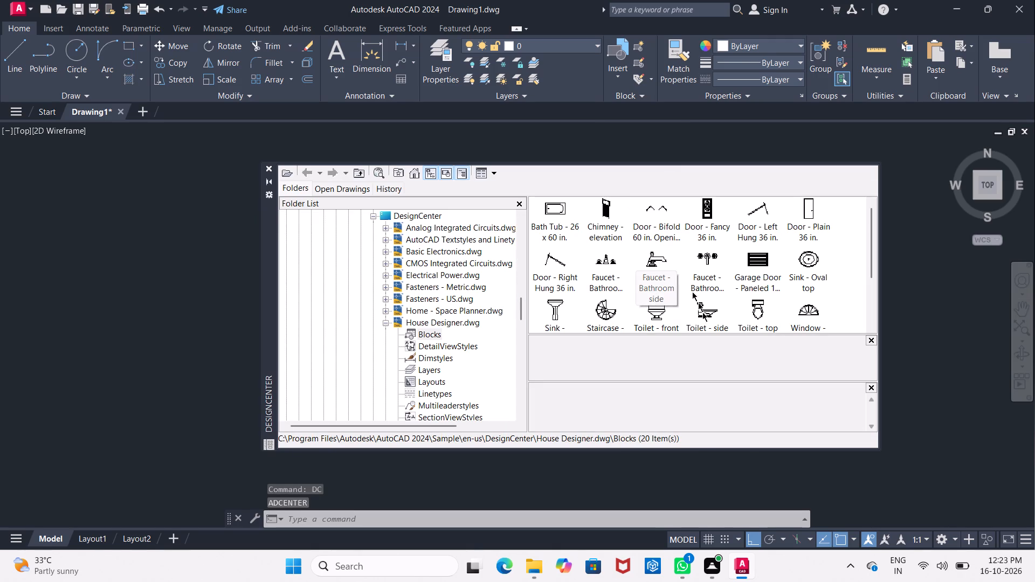
{"action": "left_click_drag", "start_coordinate": [758, 309], "coordinate": [175, 308]}
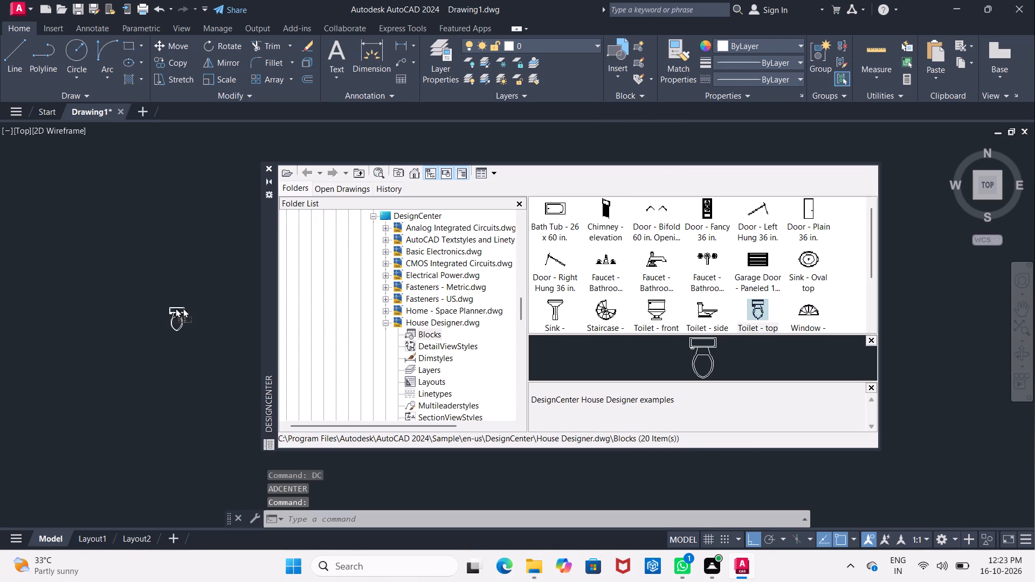
{"action": "left_click_drag", "start_coordinate": [175, 308], "coordinate": [175, 308]}
Insert the Bed - Queen block from DesignCenter's Home - Space Planner drawing above the toilet, outside the plan.
{"action": "double_click", "coordinate": [431, 216]}
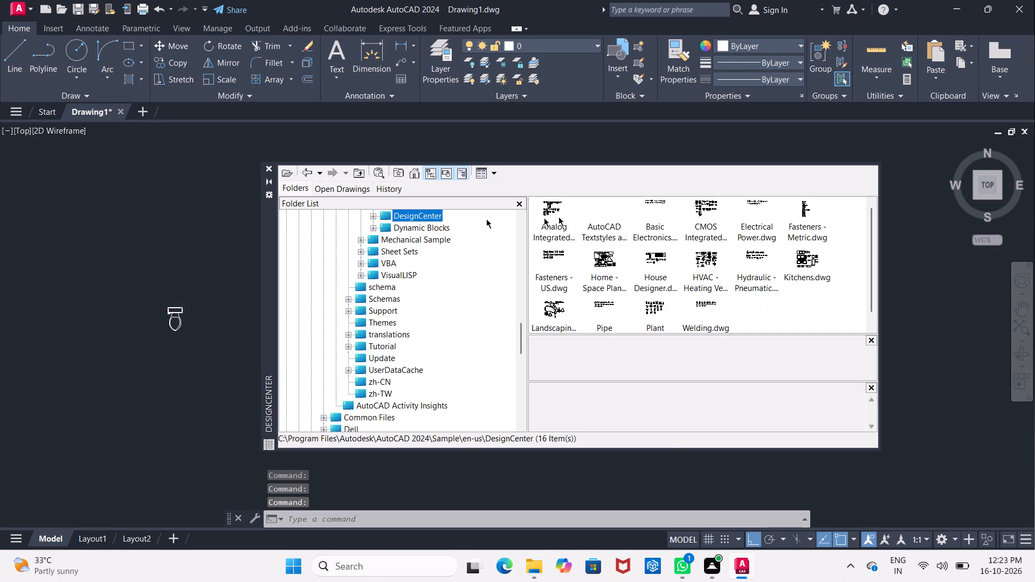
{"action": "double_click", "coordinate": [602, 264]}
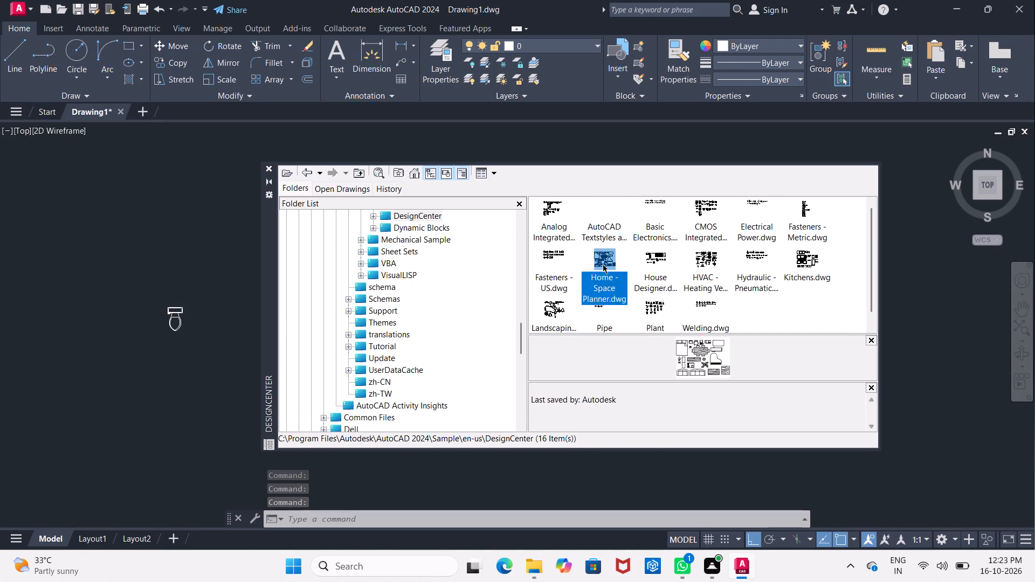
{"action": "double_click", "coordinate": [558, 215]}
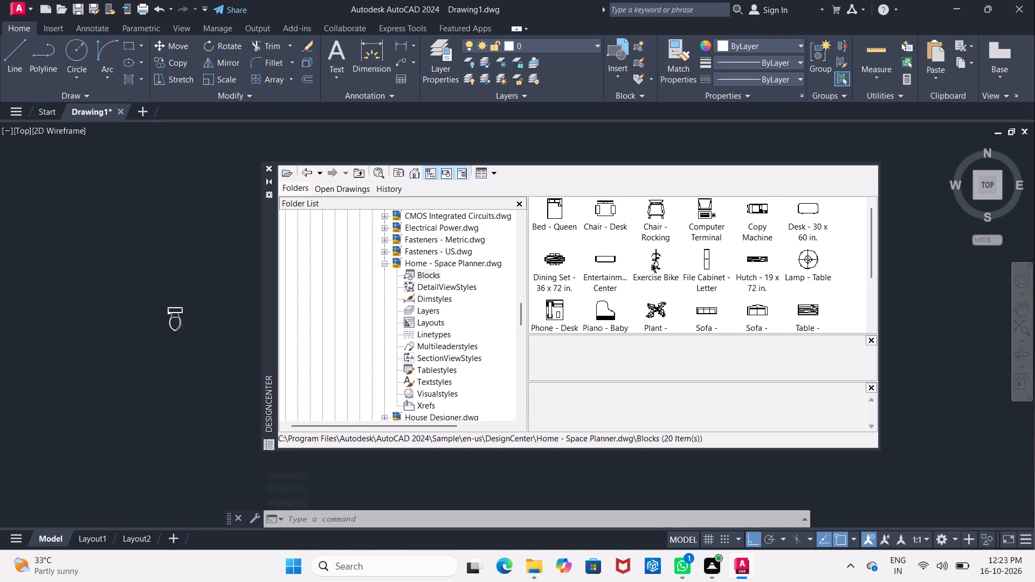
{"action": "left_click_drag", "start_coordinate": [553, 209], "coordinate": [140, 214]}
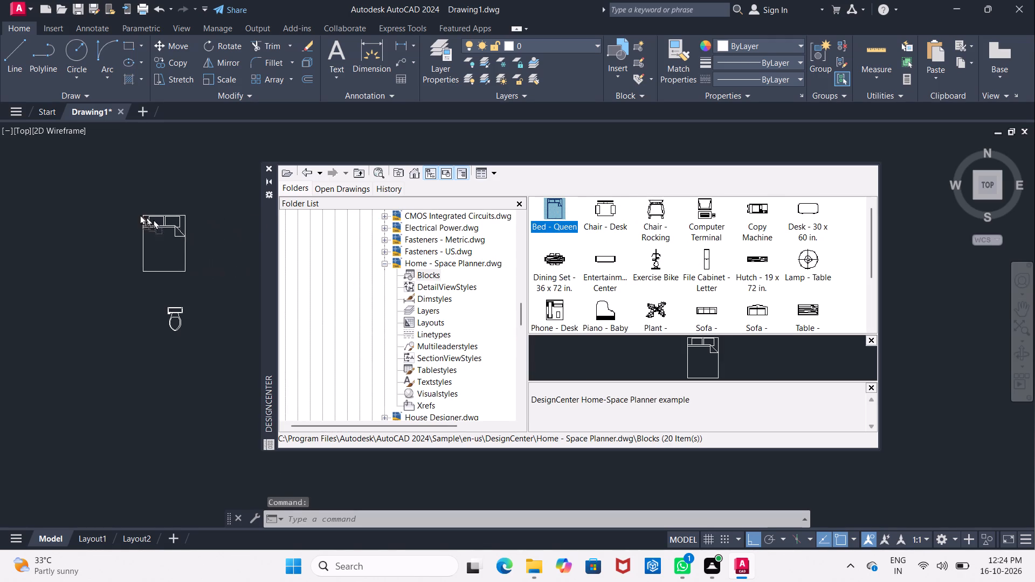
{"action": "left_click_drag", "start_coordinate": [140, 214], "coordinate": [120, 204]}
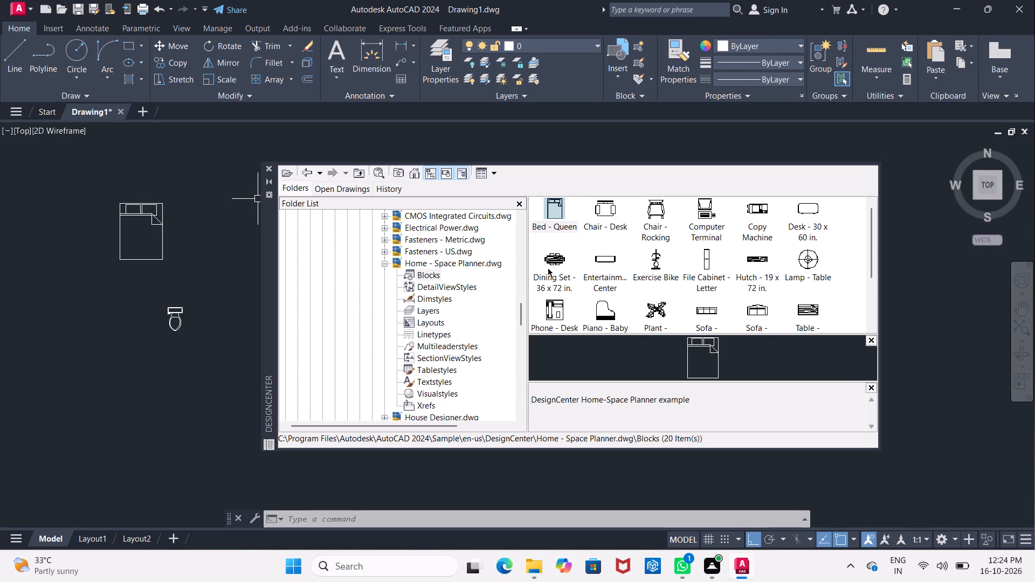
Insert the Dining Set - 36 x 72 in. beside the toilet and the Lamp - Table block below them, outside the plan.
{"action": "left_click_drag", "start_coordinate": [553, 259], "coordinate": [88, 316]}
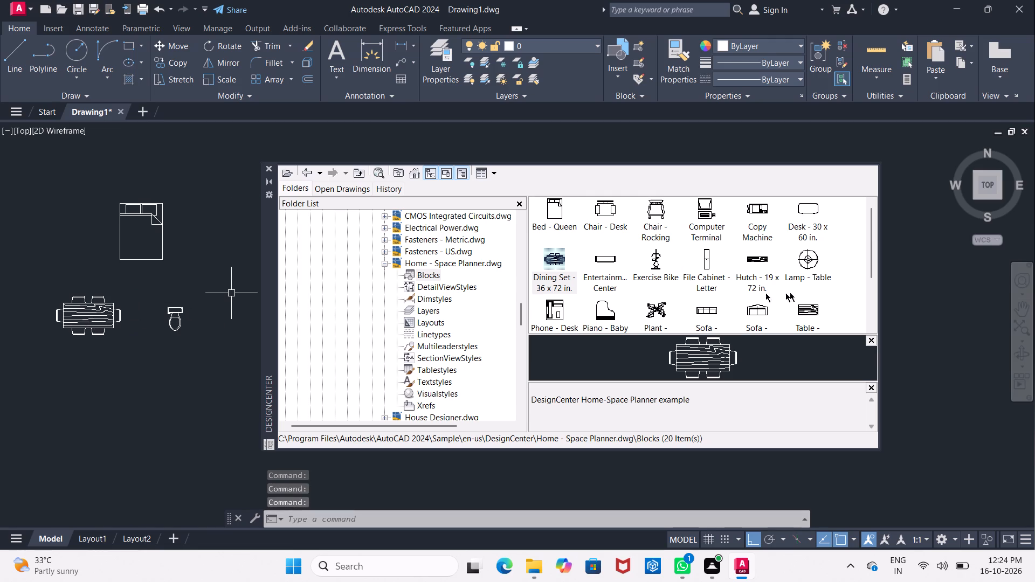
{"action": "left_click_drag", "start_coordinate": [807, 257], "coordinate": [195, 416]}
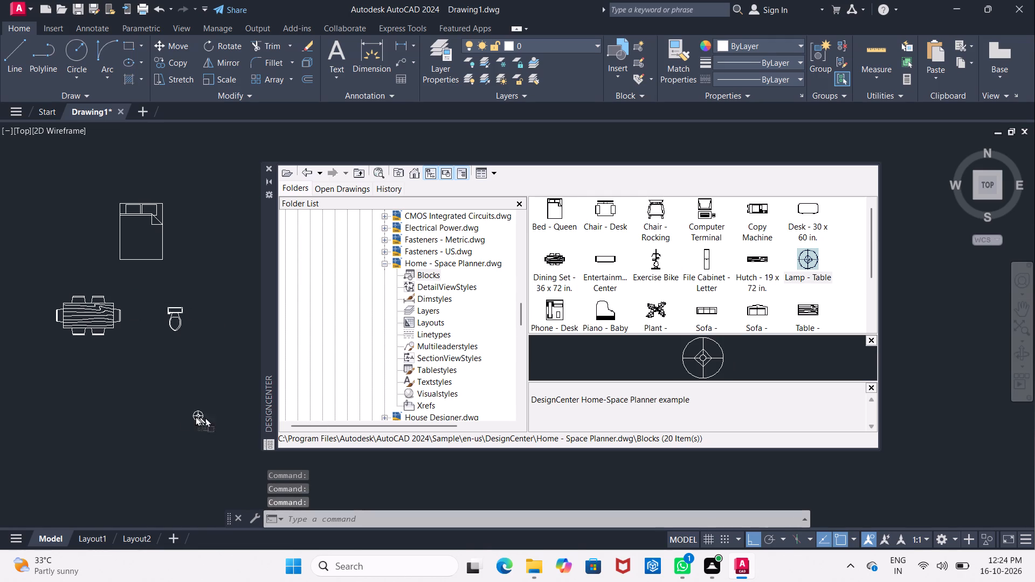
{"action": "left_click_drag", "start_coordinate": [195, 416], "coordinate": [166, 410]}
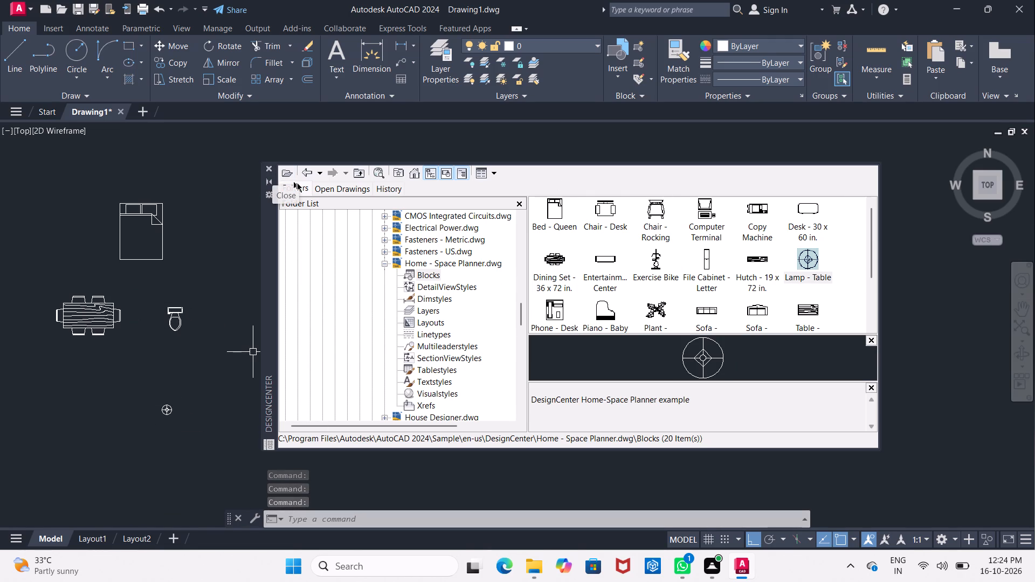
Insert the top-view Range-Oven block from DesignCenter's Kitchens drawing beside the table lamp and close DesignCenter.
{"action": "left_click", "coordinate": [306, 170]}
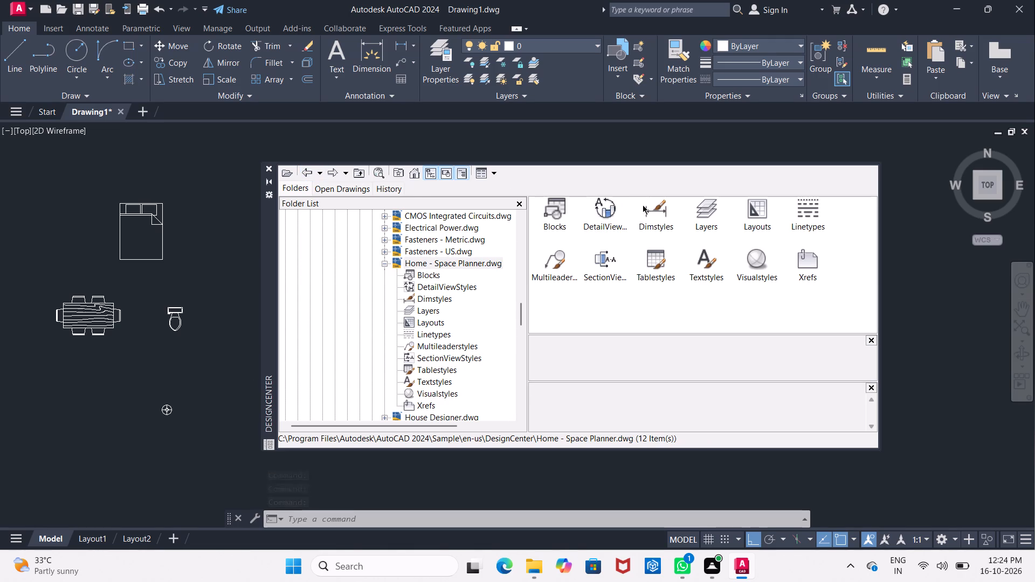
{"action": "left_click", "coordinate": [308, 171]}
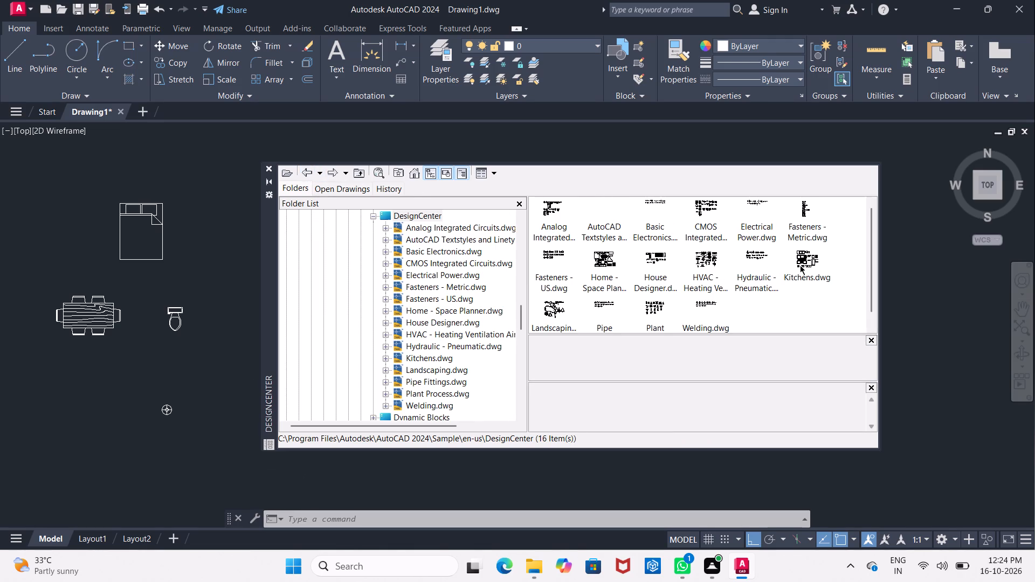
{"action": "double_click", "coordinate": [800, 265]}
{"action": "double_click", "coordinate": [559, 206]}
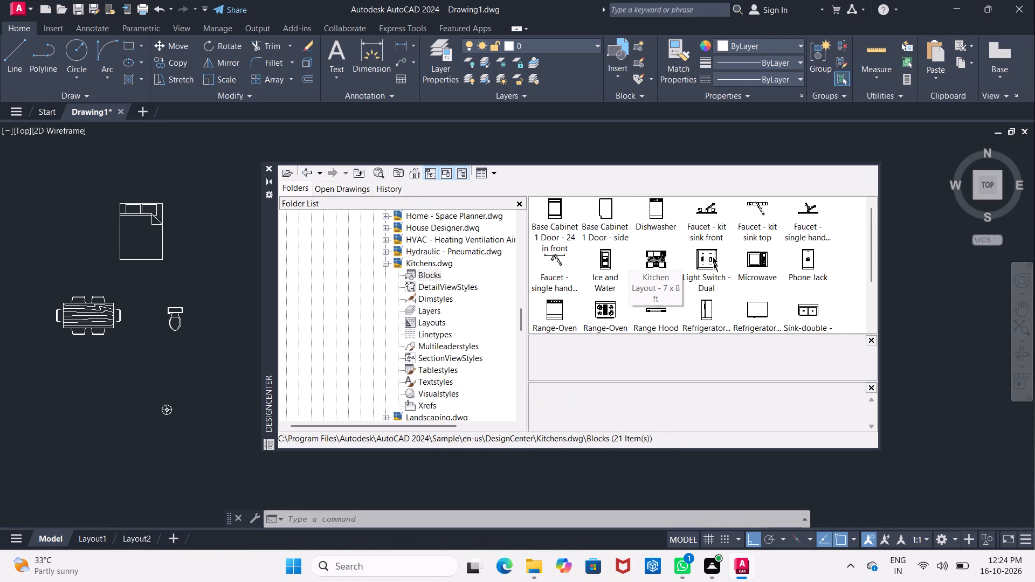
{"action": "left_click_drag", "start_coordinate": [607, 304], "coordinate": [352, 321]}
{"action": "left_click_drag", "start_coordinate": [322, 315], "coordinate": [249, 314]}
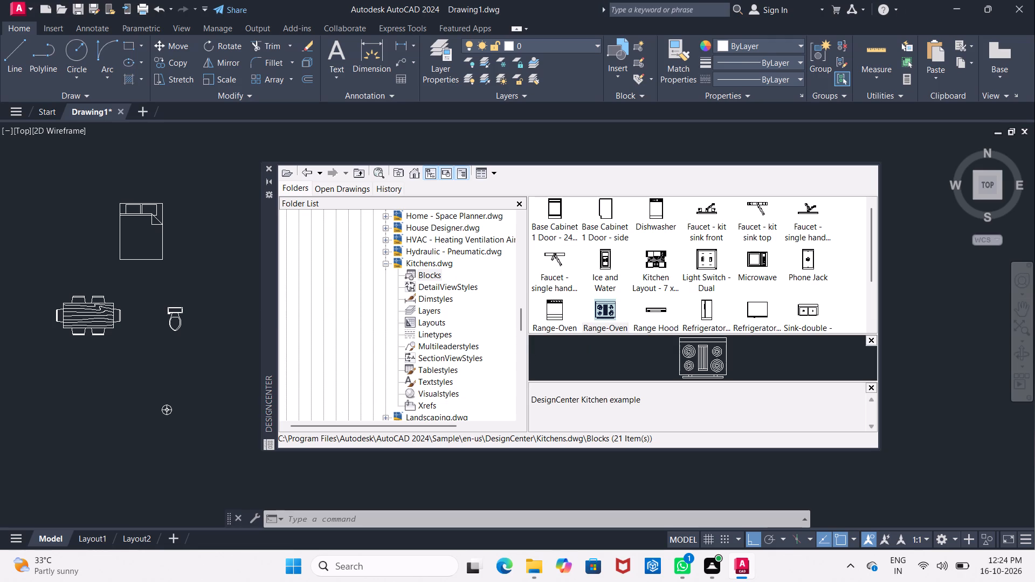
{"action": "left_click_drag", "start_coordinate": [249, 314], "coordinate": [203, 362]}
{"action": "left_click_drag", "start_coordinate": [601, 308], "coordinate": [222, 397]}
{"action": "left_click", "coordinate": [220, 397]}
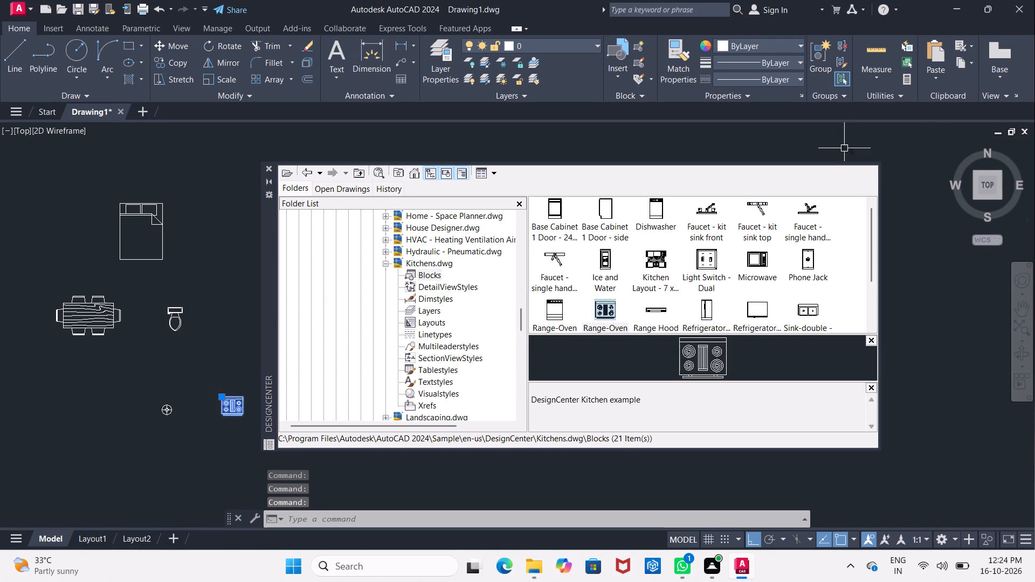
{"action": "left_click", "coordinate": [266, 168]}
Scale the range-oven block down slightly from its lower-left corner.
{"action": "scroll", "coordinate": [293, 178], "scroll_direction": "down", "scroll_amount": 1}
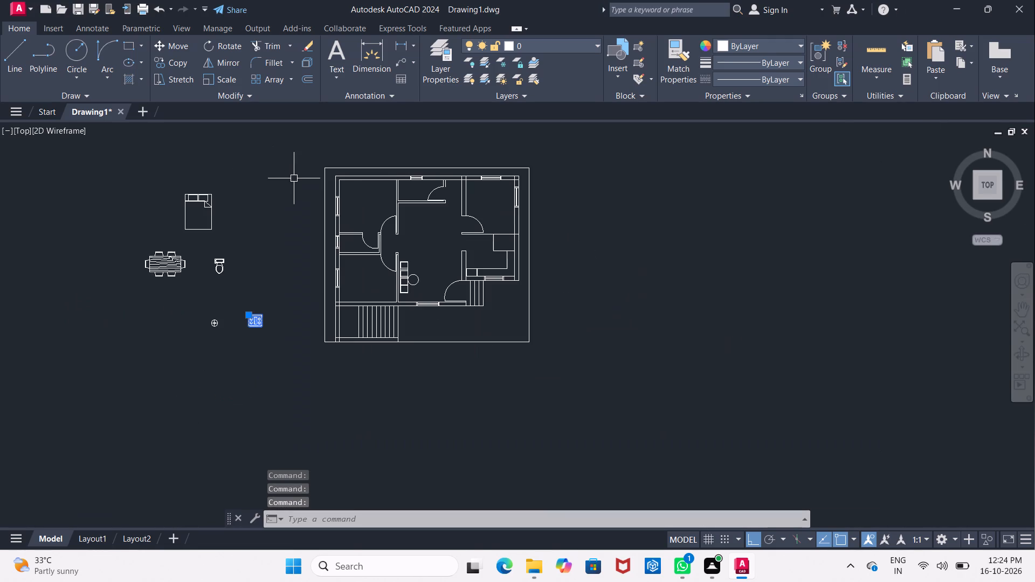
{"action": "scroll", "coordinate": [277, 335], "scroll_direction": "up", "scroll_amount": 2}
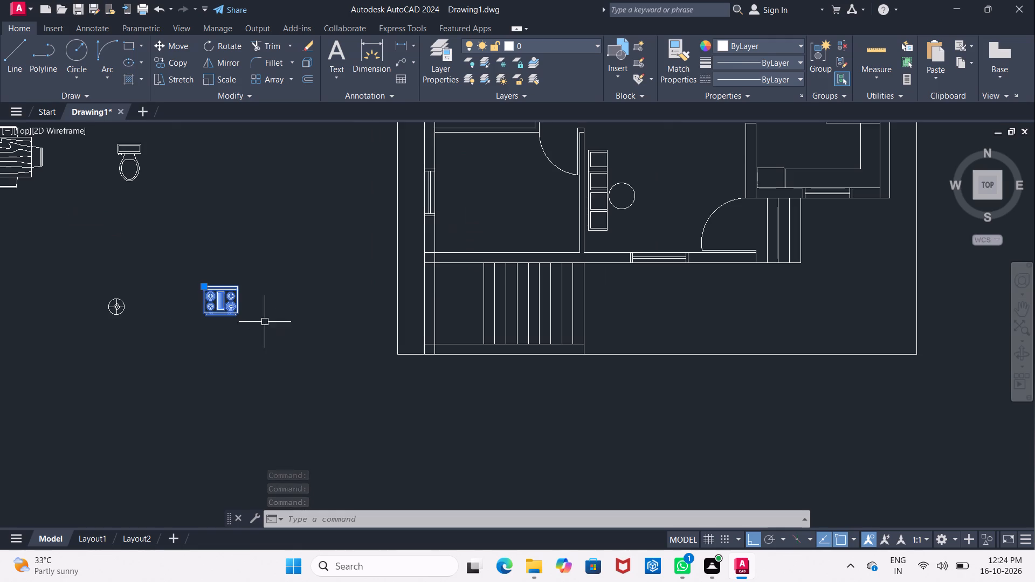
{"action": "left_click_drag", "start_coordinate": [187, 272], "coordinate": [199, 277]}
{"action": "left_click", "coordinate": [262, 327]}
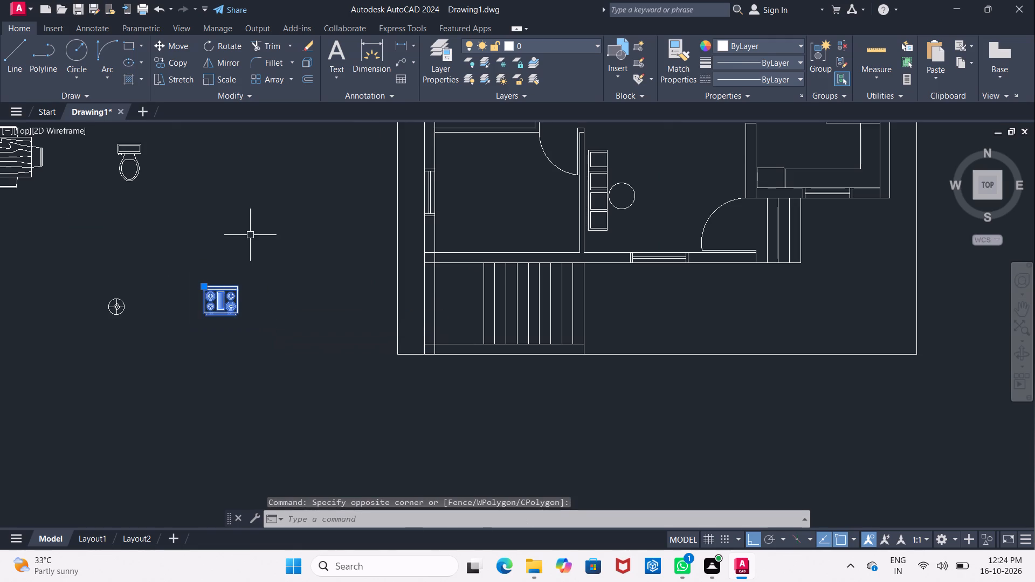
{"action": "left_click", "coordinate": [224, 79]}
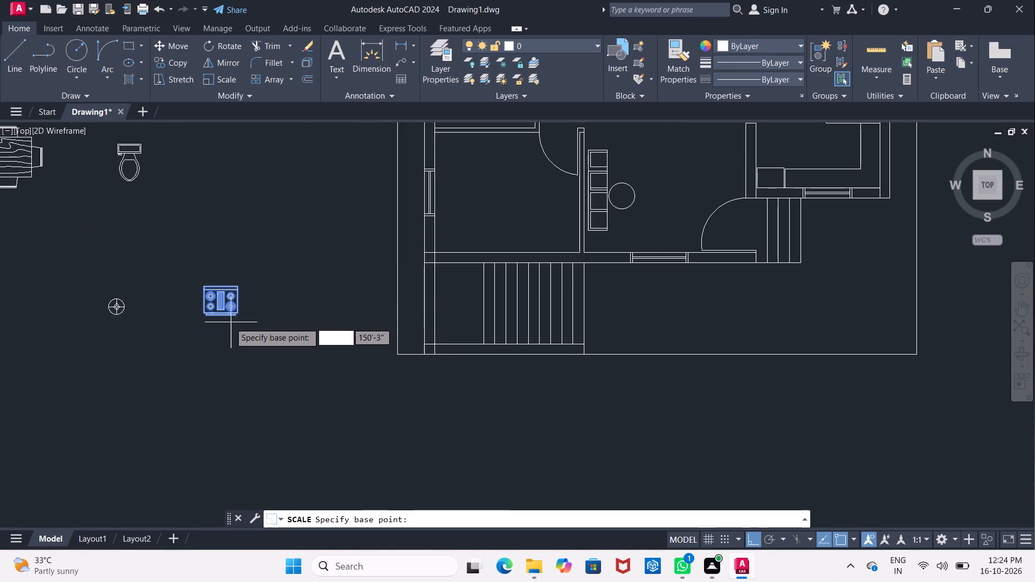
{"action": "left_click", "coordinate": [208, 314]}
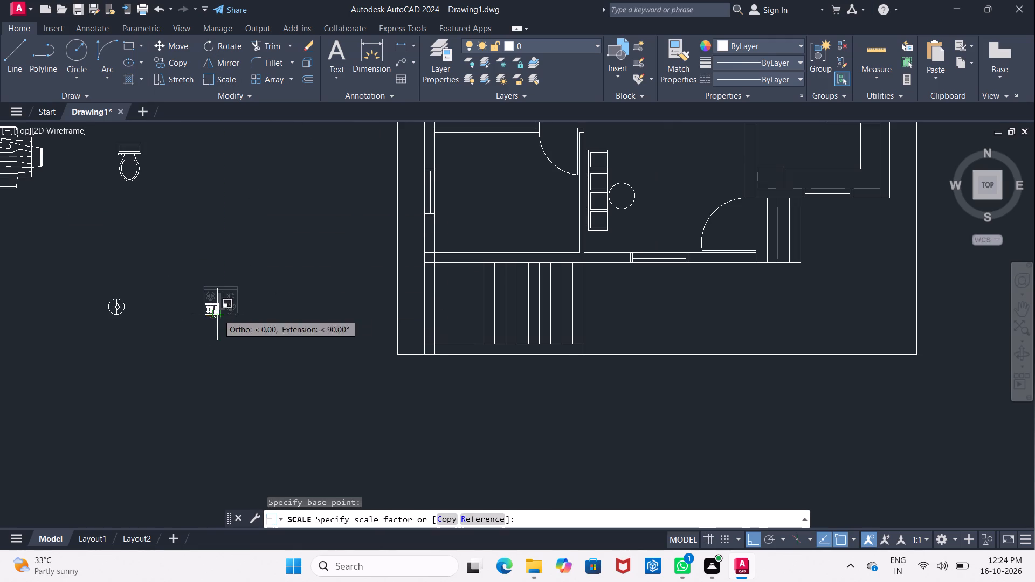
{"action": "left_click", "coordinate": [218, 314]}
Move the range-oven block, with Ortho off, into the kitchen over the counter along the east wall.
{"action": "left_click", "coordinate": [197, 254]}
{"action": "left_click", "coordinate": [249, 333]}
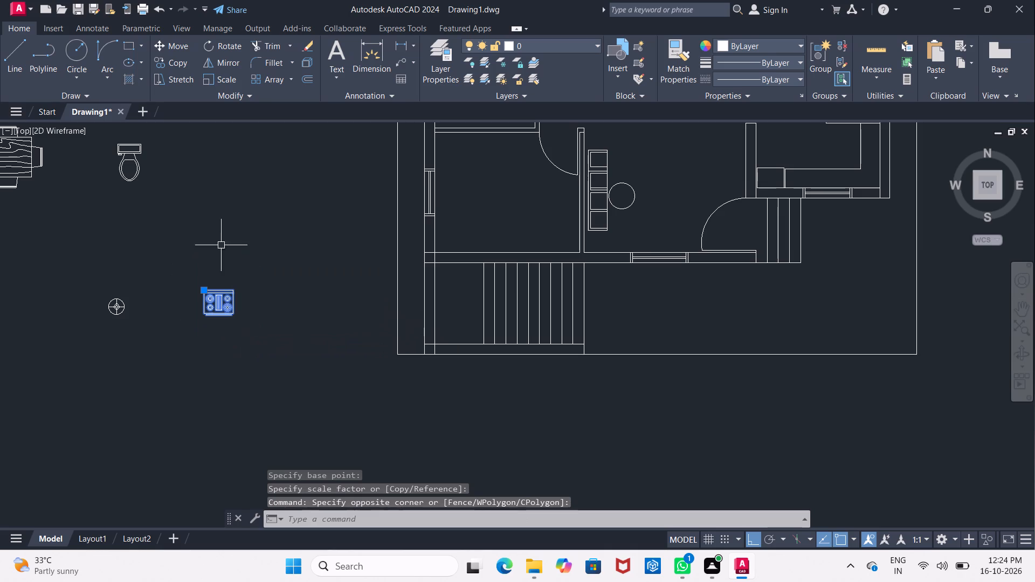
{"action": "left_click", "coordinate": [181, 43]}
{"action": "left_click", "coordinate": [218, 304]}
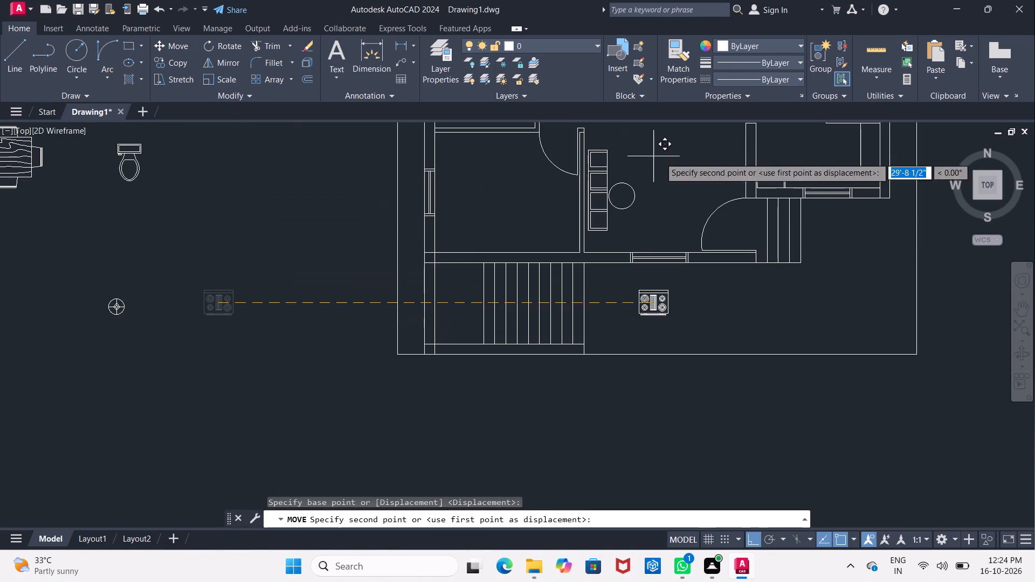
{"action": "middle_click_drag", "start_coordinate": [666, 162], "coordinate": [286, 307]}
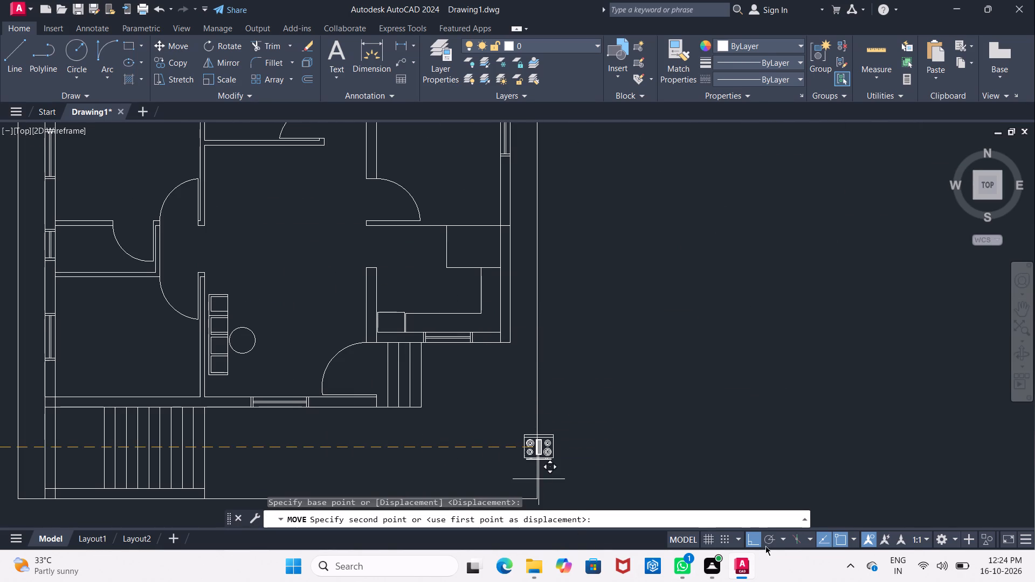
{"action": "left_click", "coordinate": [754, 539]}
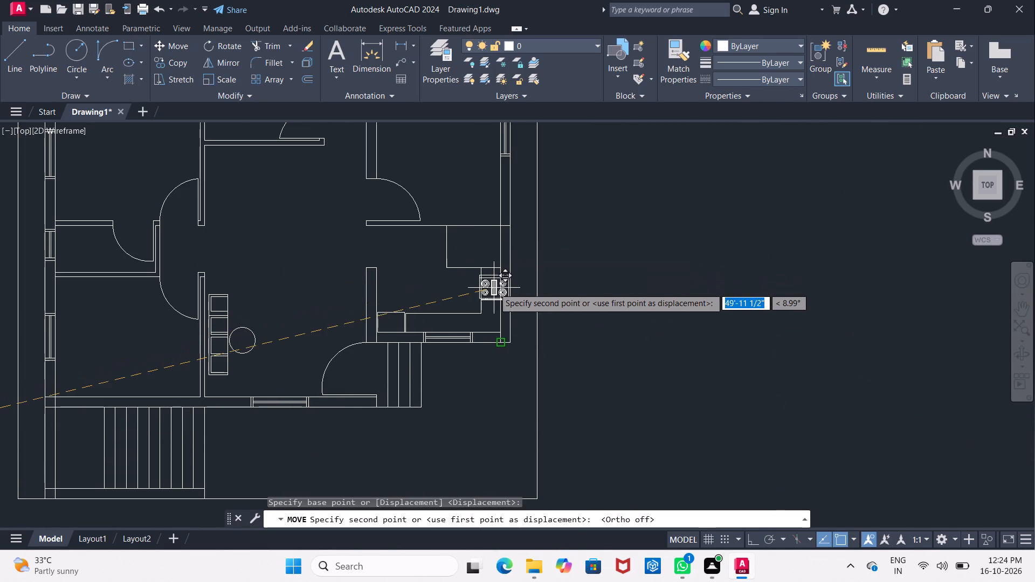
{"action": "scroll", "coordinate": [494, 288], "scroll_direction": "up", "scroll_amount": 5}
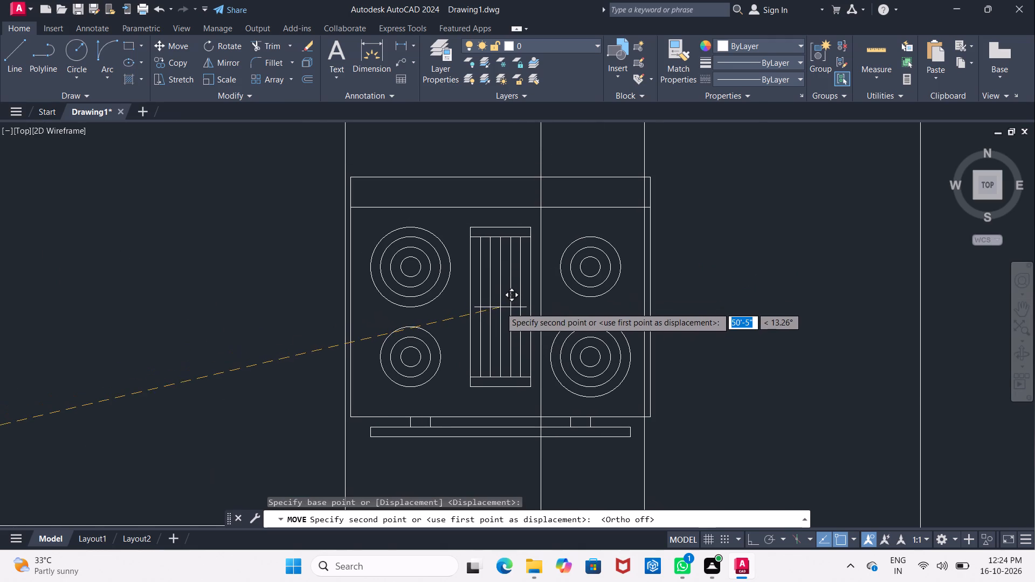
{"action": "left_click", "coordinate": [497, 325]}
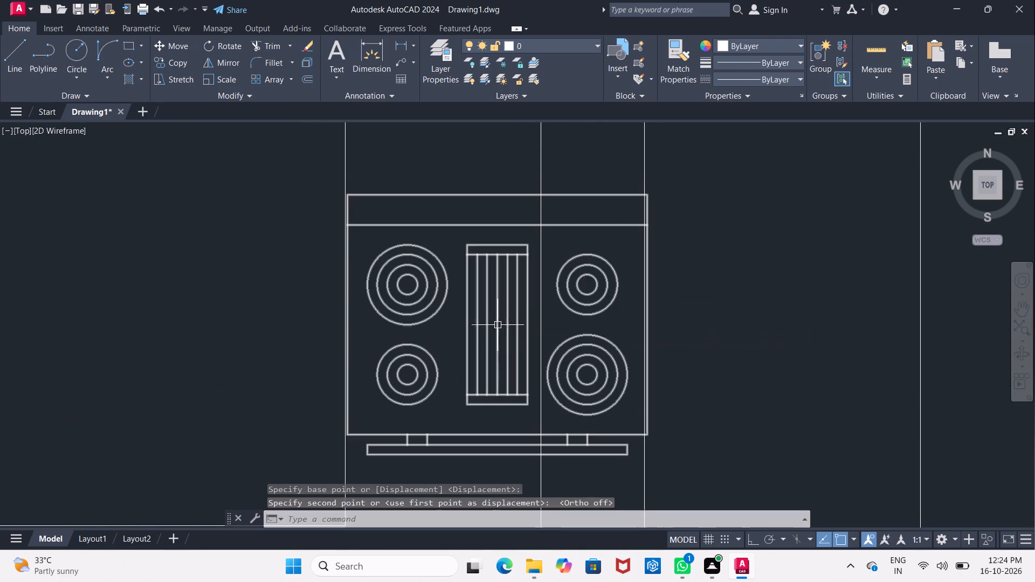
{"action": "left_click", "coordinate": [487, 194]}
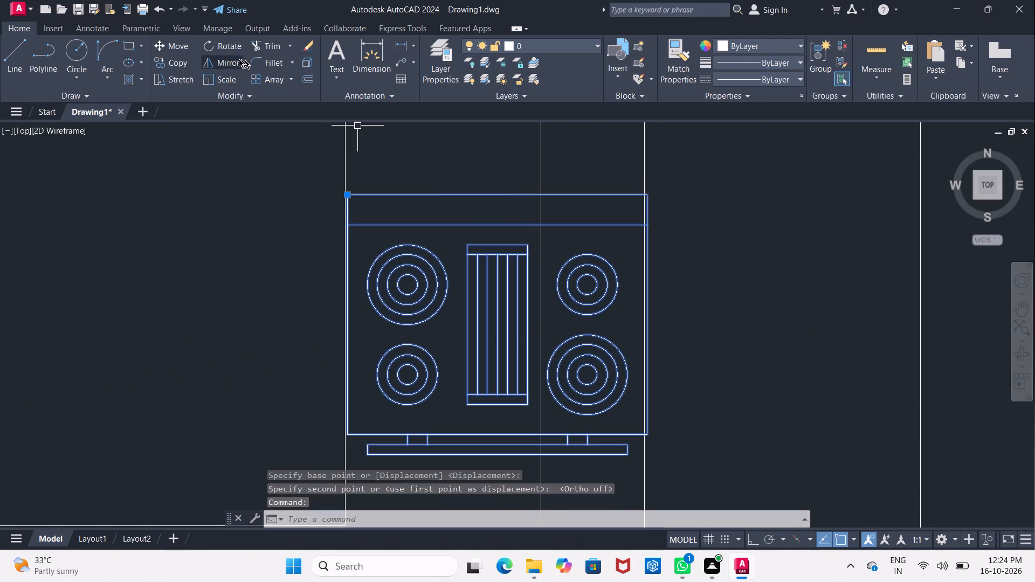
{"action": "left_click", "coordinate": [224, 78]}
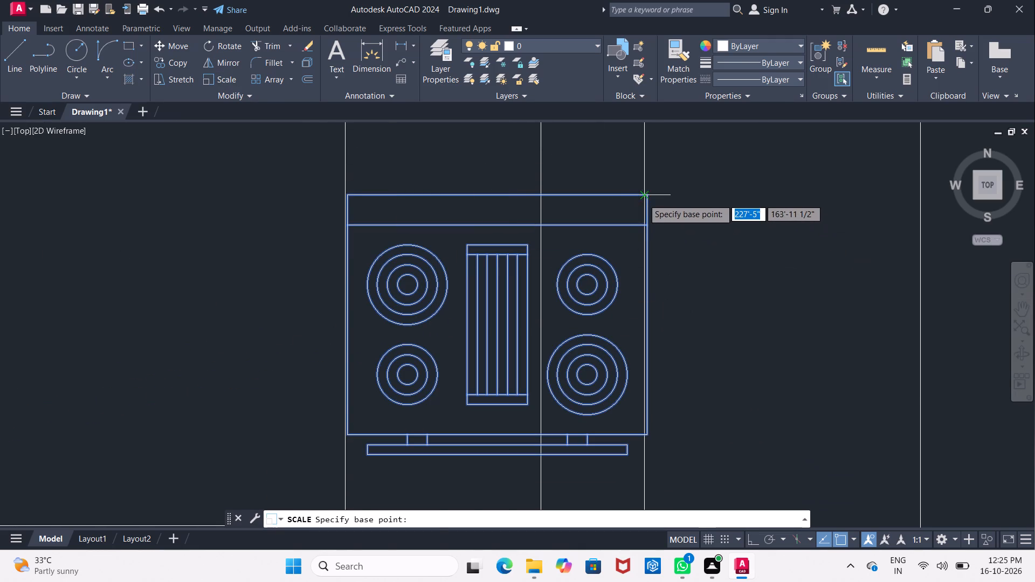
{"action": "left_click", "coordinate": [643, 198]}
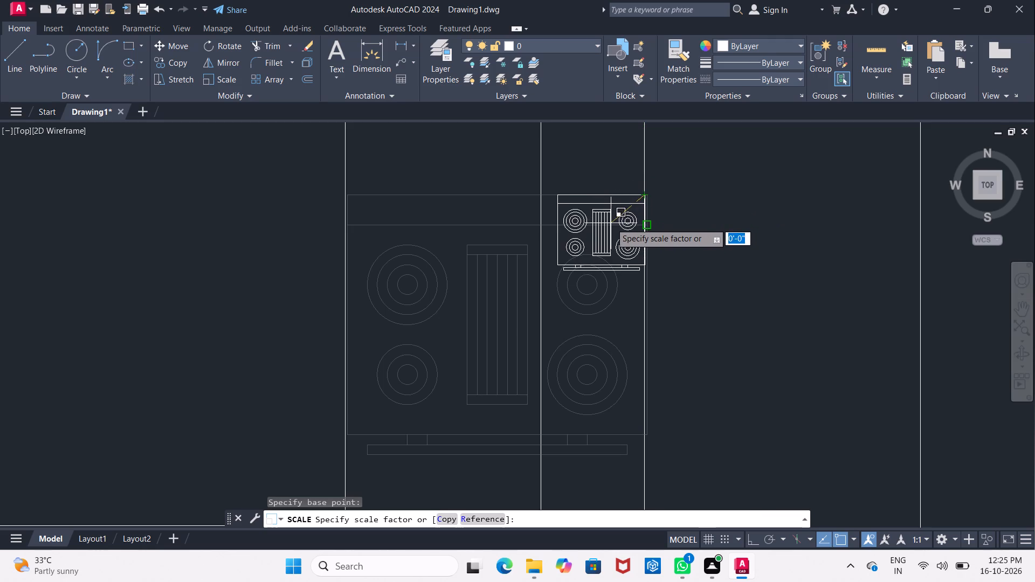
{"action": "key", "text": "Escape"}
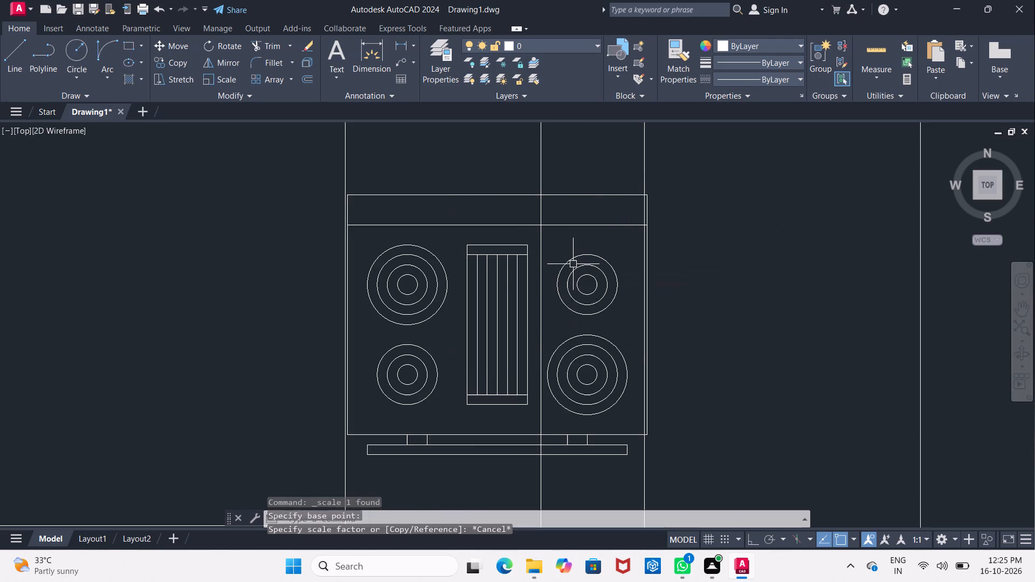
Scale the range-oven block down from its lower-left corner so it fits within the width of the east-wall counter.
{"action": "left_click", "coordinate": [476, 194]}
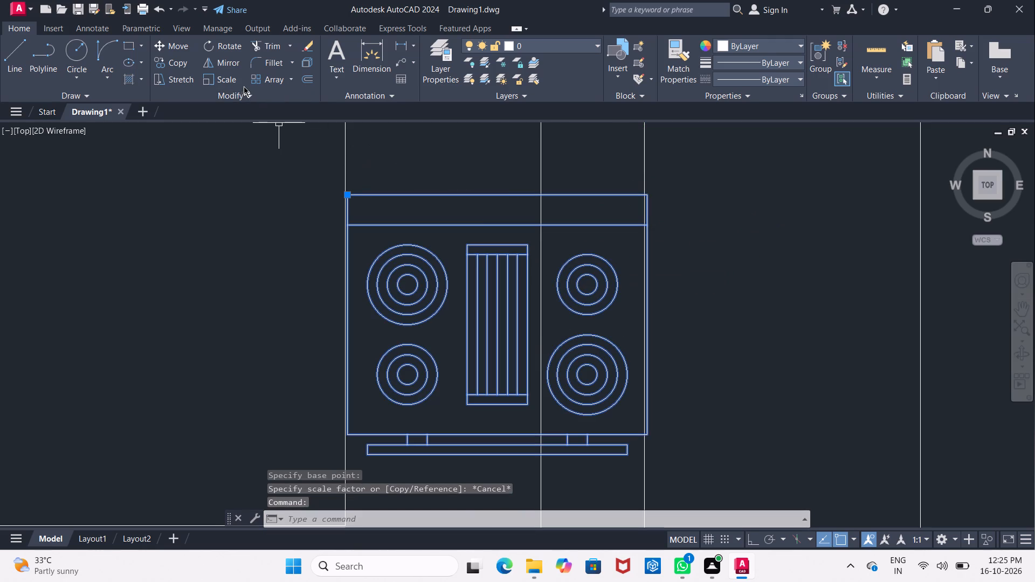
{"action": "left_click", "coordinate": [231, 80]}
{"action": "middle_click_drag", "start_coordinate": [437, 312], "coordinate": [455, 241]}
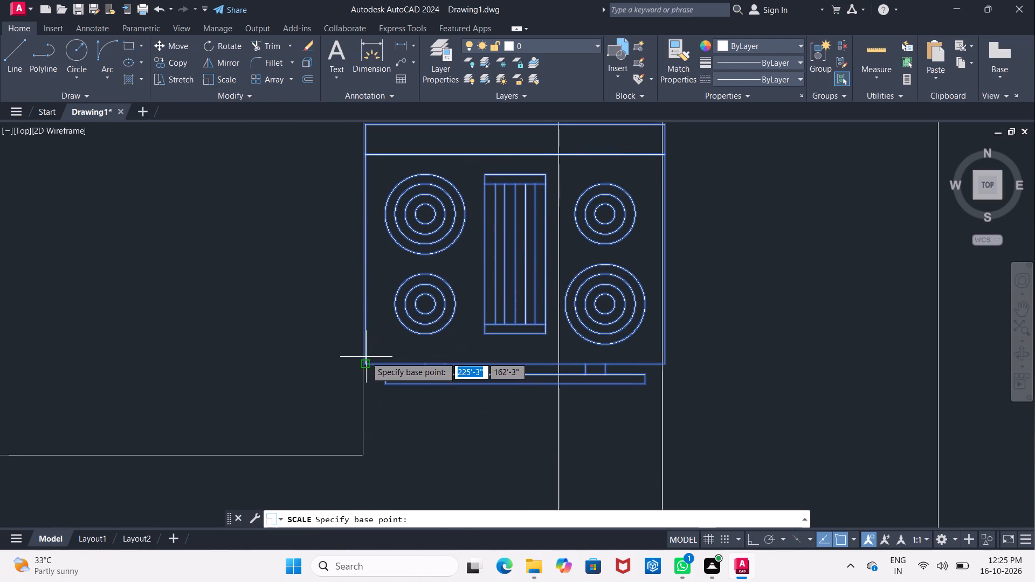
{"action": "left_click", "coordinate": [366, 357]}
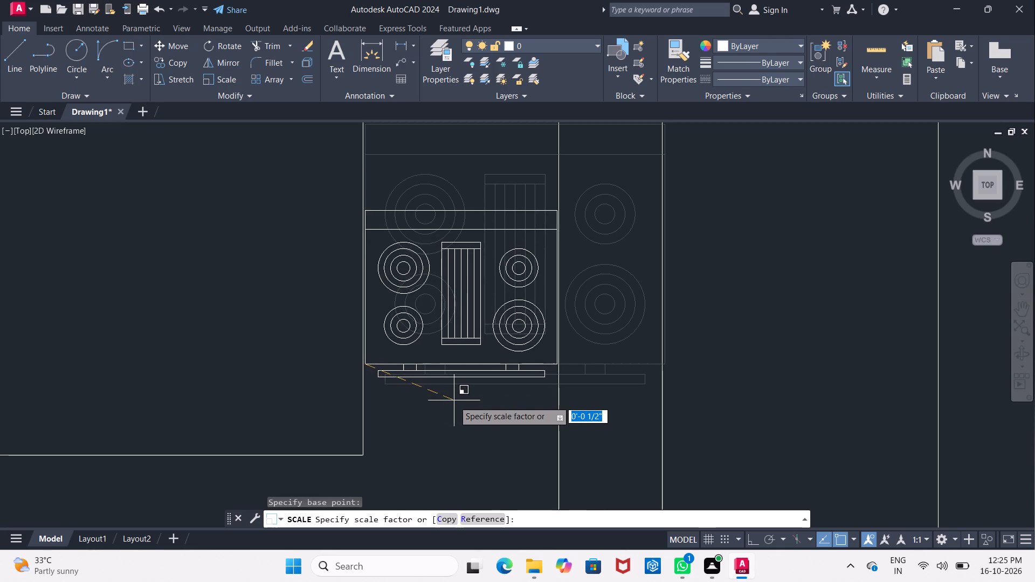
{"action": "left_click", "coordinate": [449, 398]}
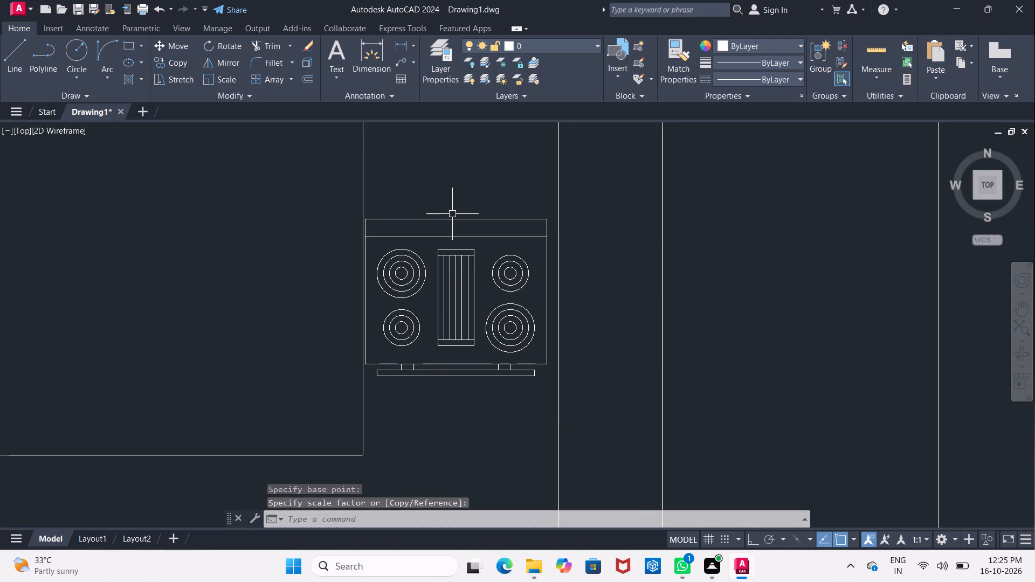
{"action": "left_click", "coordinate": [452, 214]}
{"action": "key", "text": "Escape"}
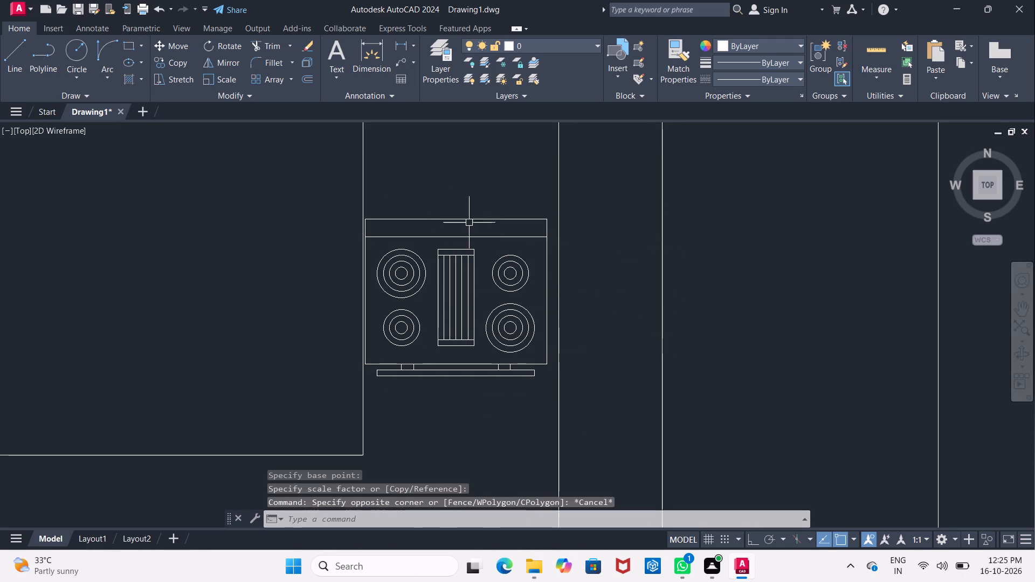
Rotate the range-oven block 270° about its upper-right corner, with Ortho on, so its back faces the east wall.
{"action": "left_click", "coordinate": [469, 221]}
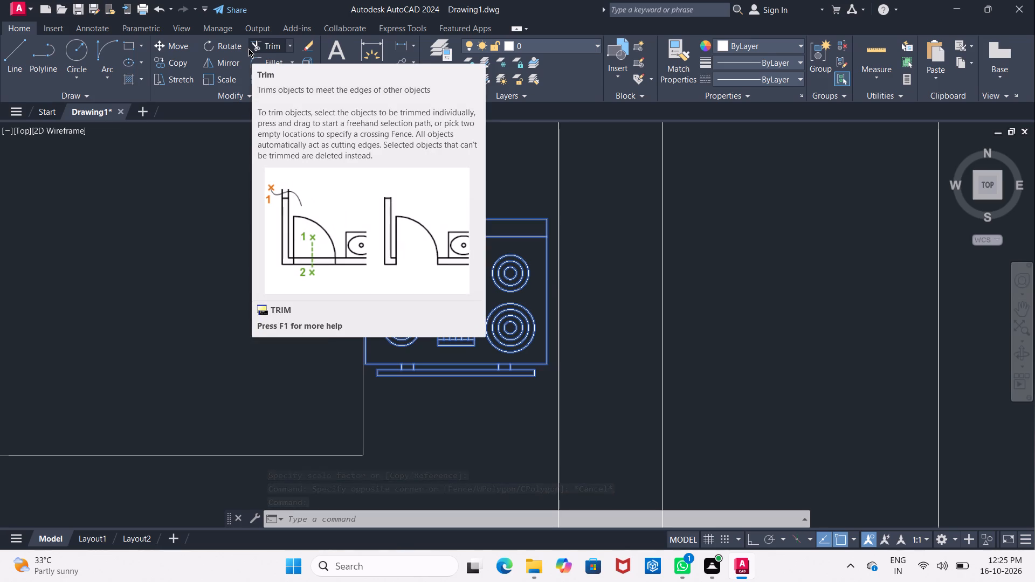
{"action": "left_click", "coordinate": [216, 48]}
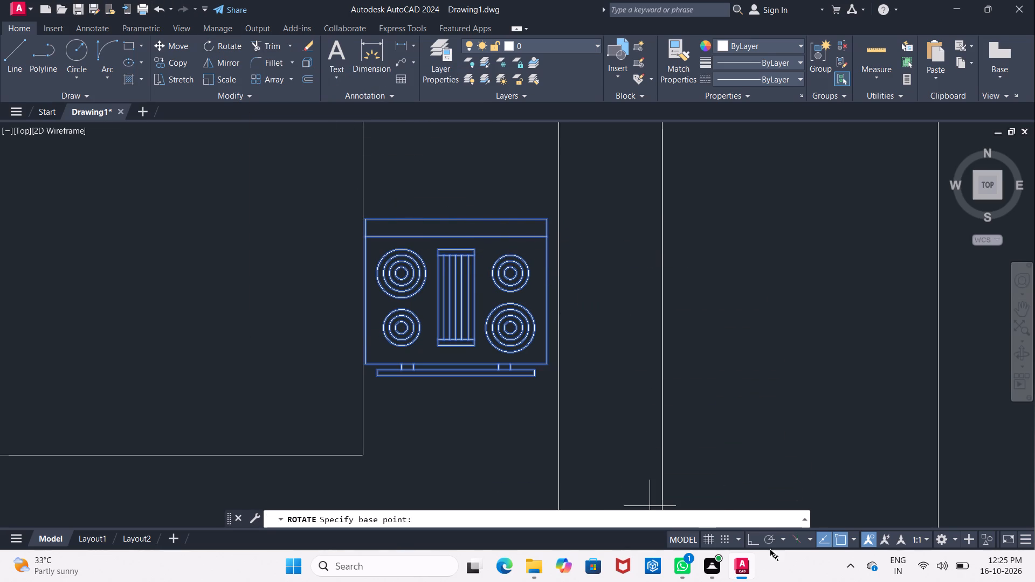
{"action": "left_click", "coordinate": [754, 535]}
{"action": "left_click", "coordinate": [548, 218]}
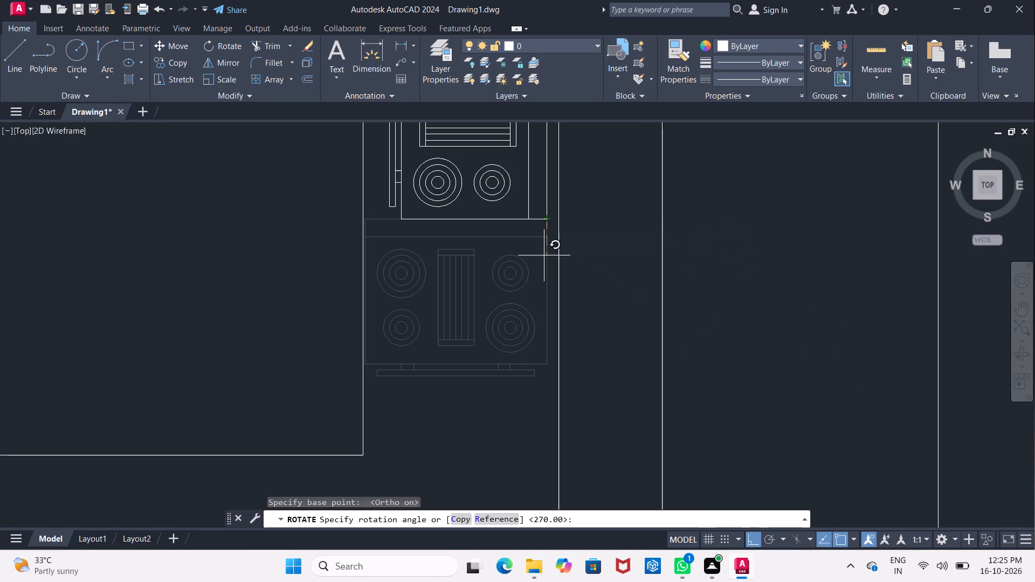
{"action": "middle_click_drag", "start_coordinate": [535, 296], "coordinate": [530, 319]}
{"action": "left_click", "coordinate": [496, 333]}
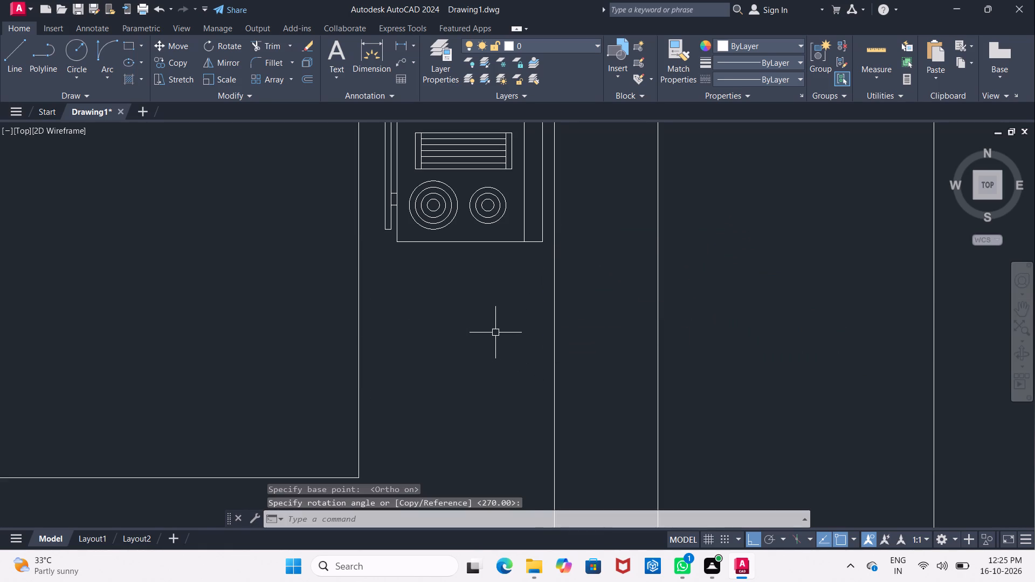
{"action": "scroll", "coordinate": [495, 320], "scroll_direction": "down", "scroll_amount": 2}
{"action": "middle_click_drag", "start_coordinate": [496, 320], "coordinate": [494, 330]}
{"action": "key", "text": "Escape"}
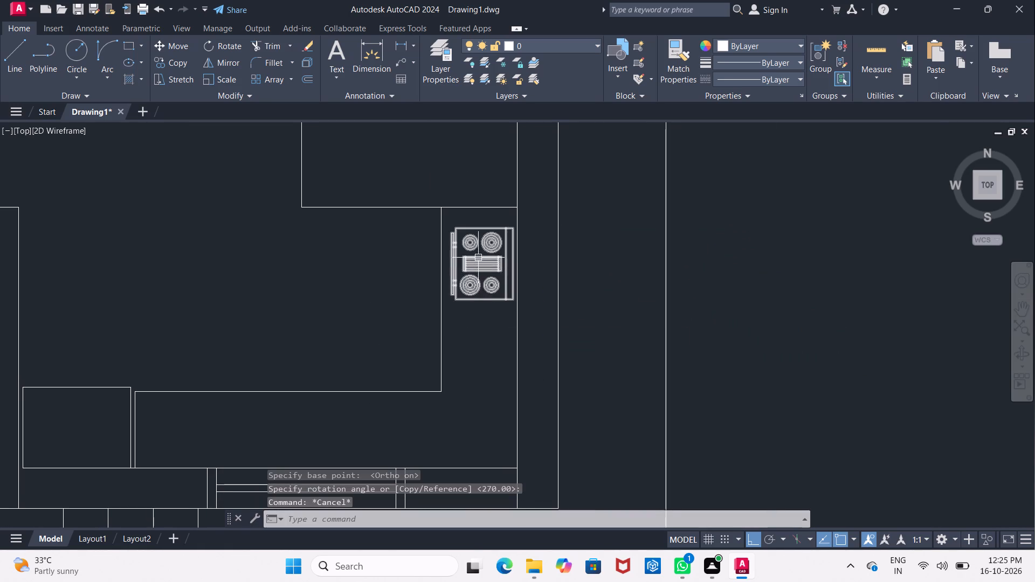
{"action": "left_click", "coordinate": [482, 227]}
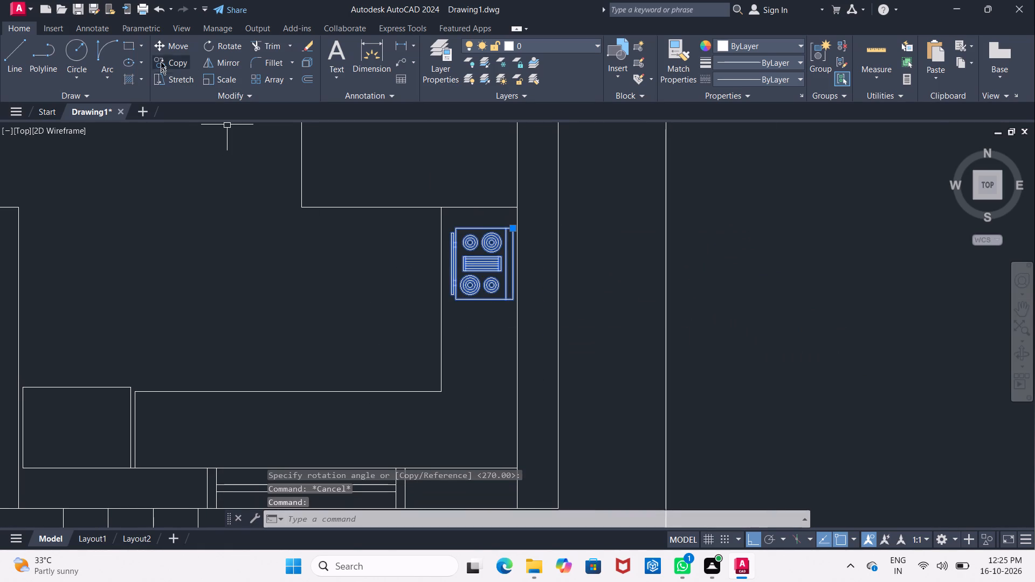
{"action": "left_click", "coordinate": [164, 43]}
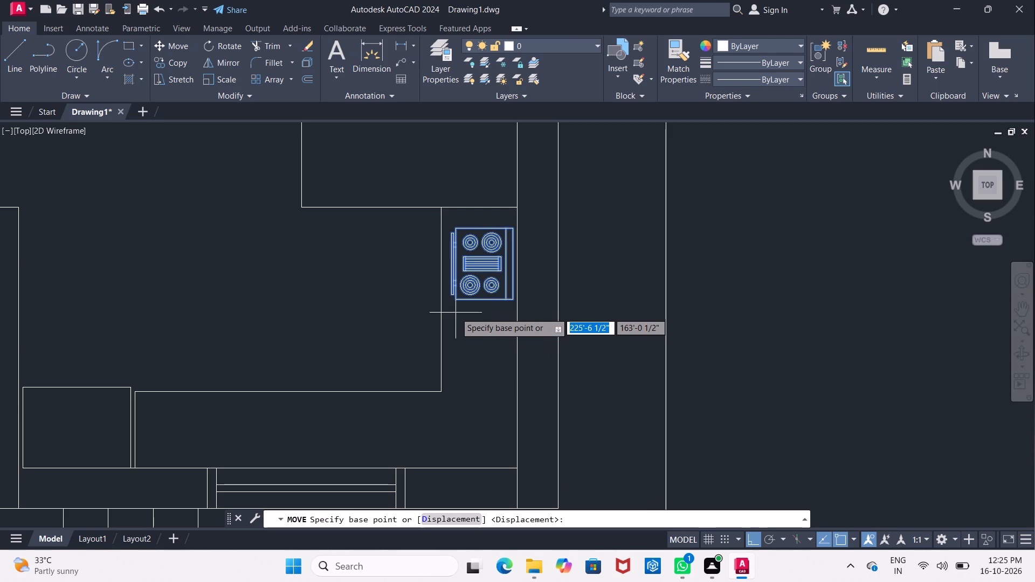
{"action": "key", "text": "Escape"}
Scale the range-oven block up slightly from a point on the counter's front edge so its back reaches the east wall.
{"action": "left_click", "coordinate": [474, 227]}
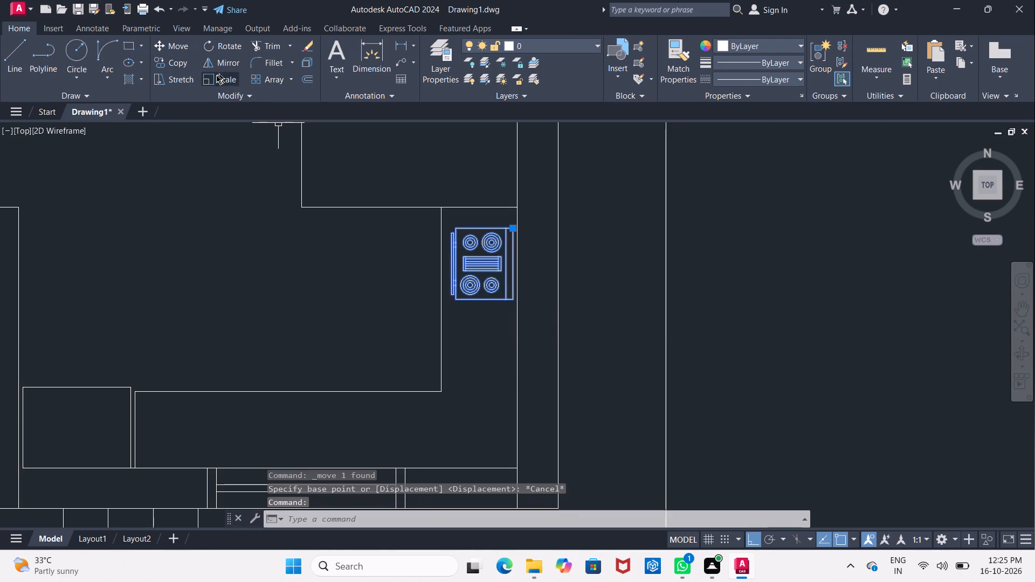
{"action": "left_click", "coordinate": [211, 78]}
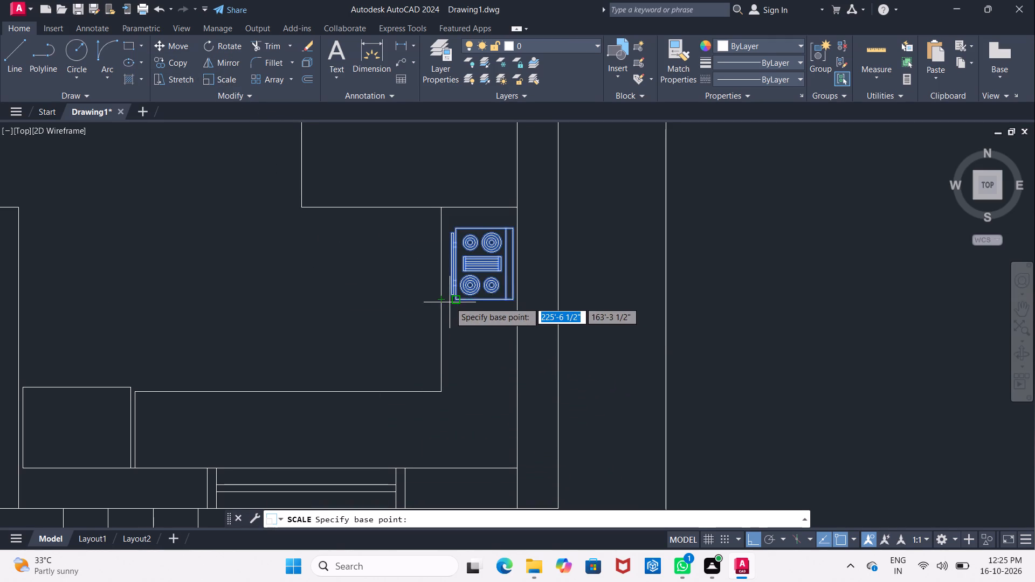
{"action": "left_click", "coordinate": [441, 301]}
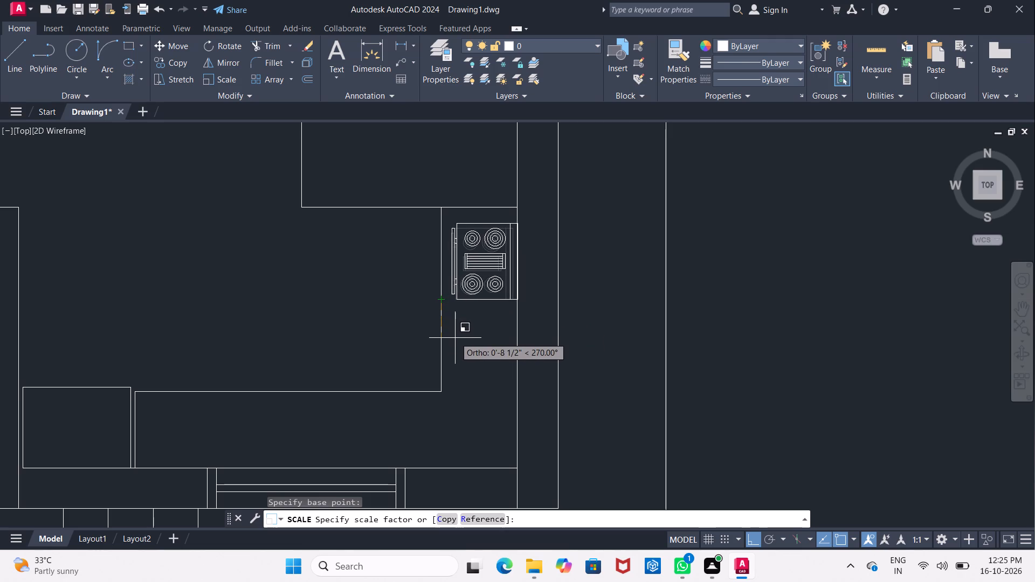
{"action": "left_click", "coordinate": [455, 338]}
{"action": "key", "text": "Escape"}
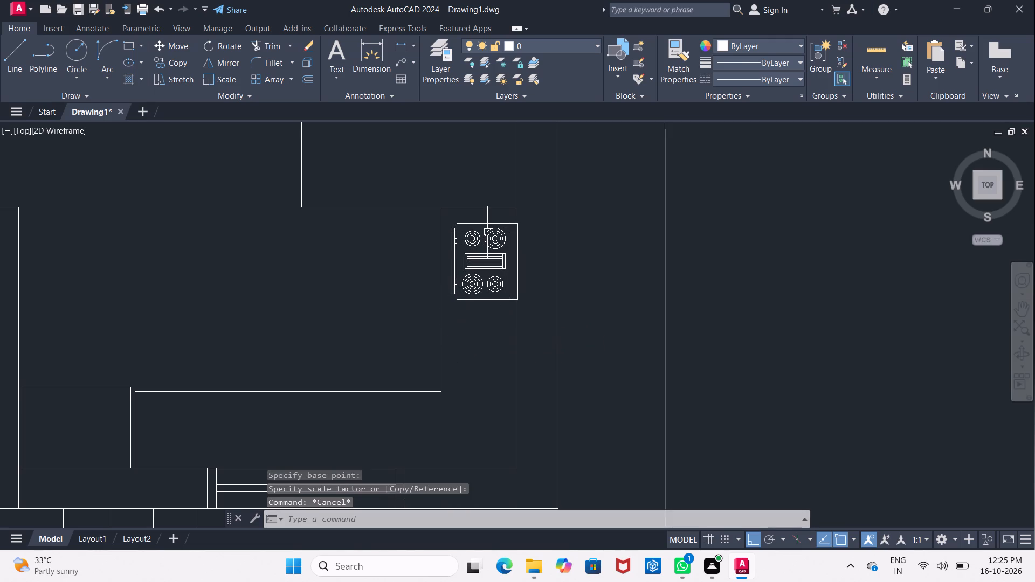
Move the range-oven block, with Ortho off, about 1 foot south along the counter, keeping it between the front edge and east wall.
{"action": "left_click", "coordinate": [488, 230]}
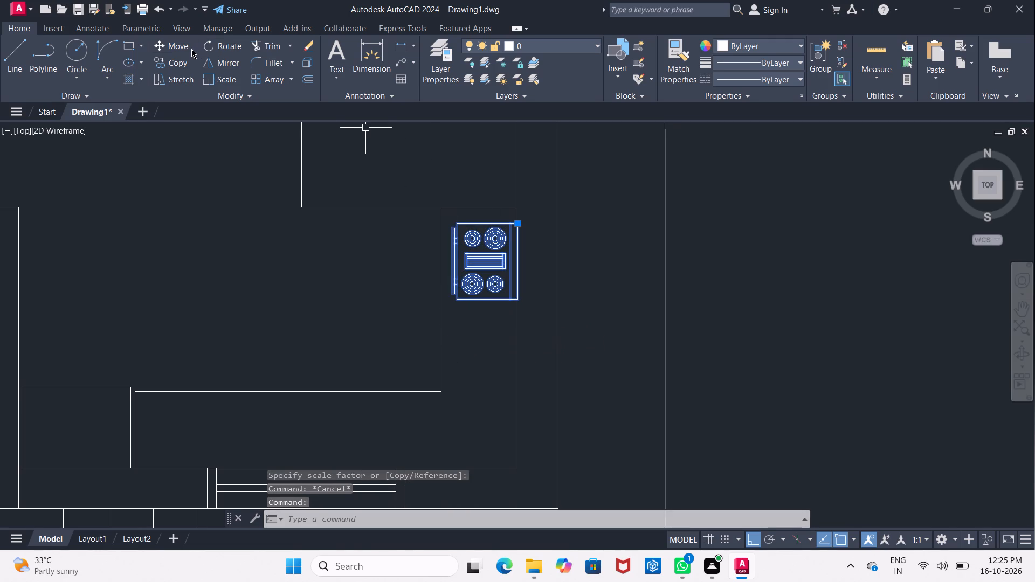
{"action": "left_click", "coordinate": [180, 48]}
{"action": "left_click", "coordinate": [482, 255]}
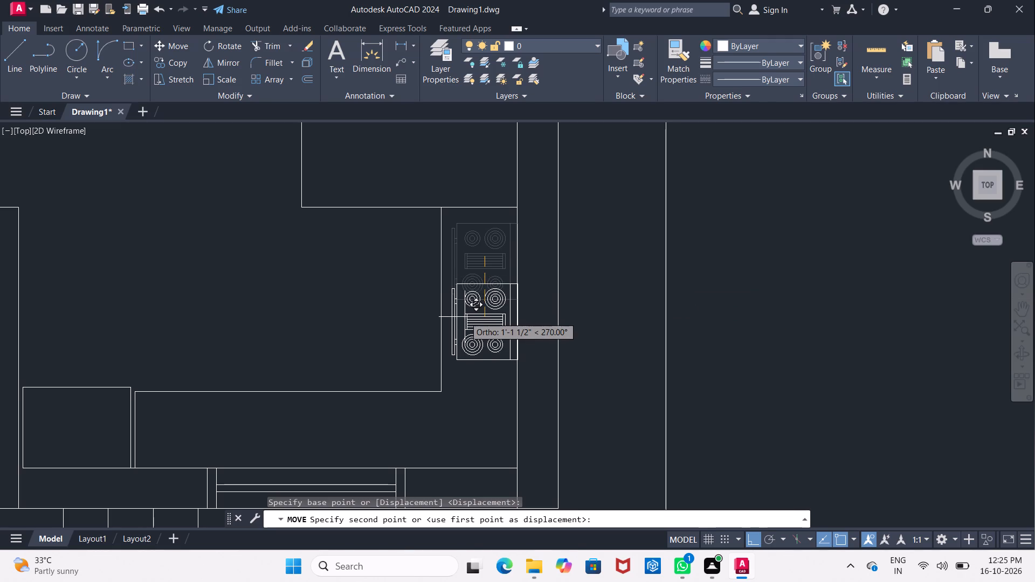
{"action": "left_click", "coordinate": [759, 542]}
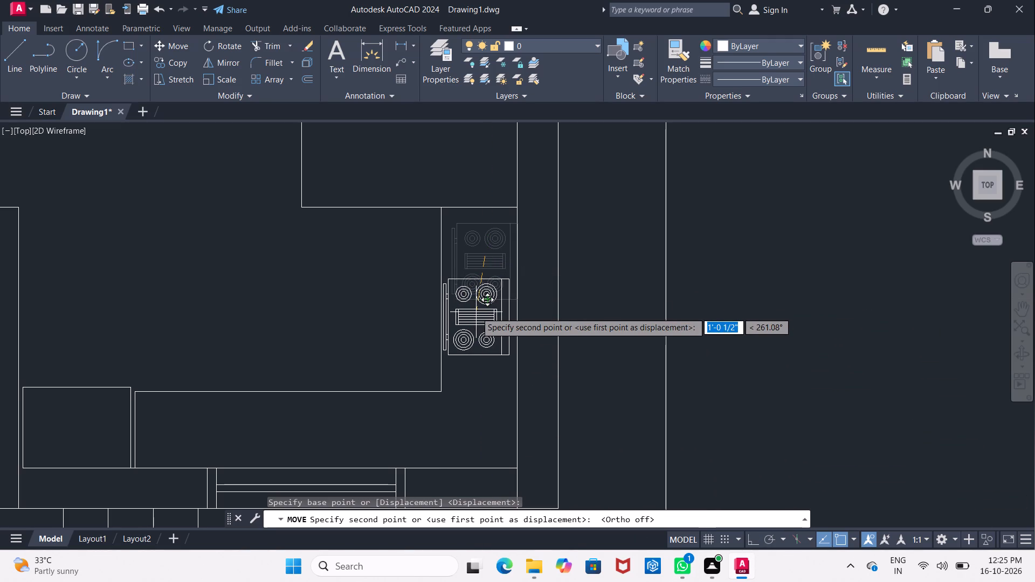
{"action": "scroll", "coordinate": [476, 312], "scroll_direction": "up", "scroll_amount": 2}
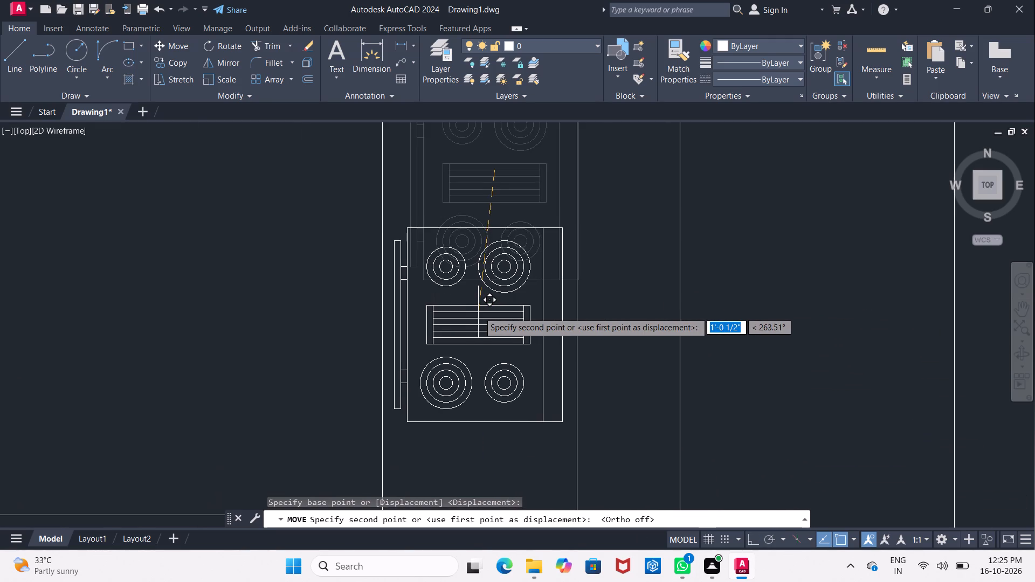
{"action": "left_click", "coordinate": [481, 313]}
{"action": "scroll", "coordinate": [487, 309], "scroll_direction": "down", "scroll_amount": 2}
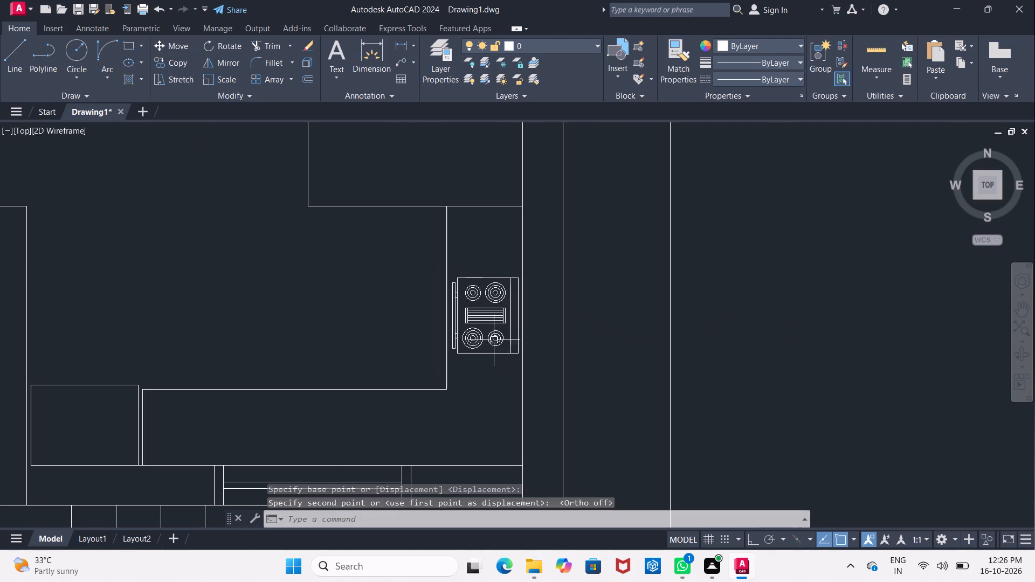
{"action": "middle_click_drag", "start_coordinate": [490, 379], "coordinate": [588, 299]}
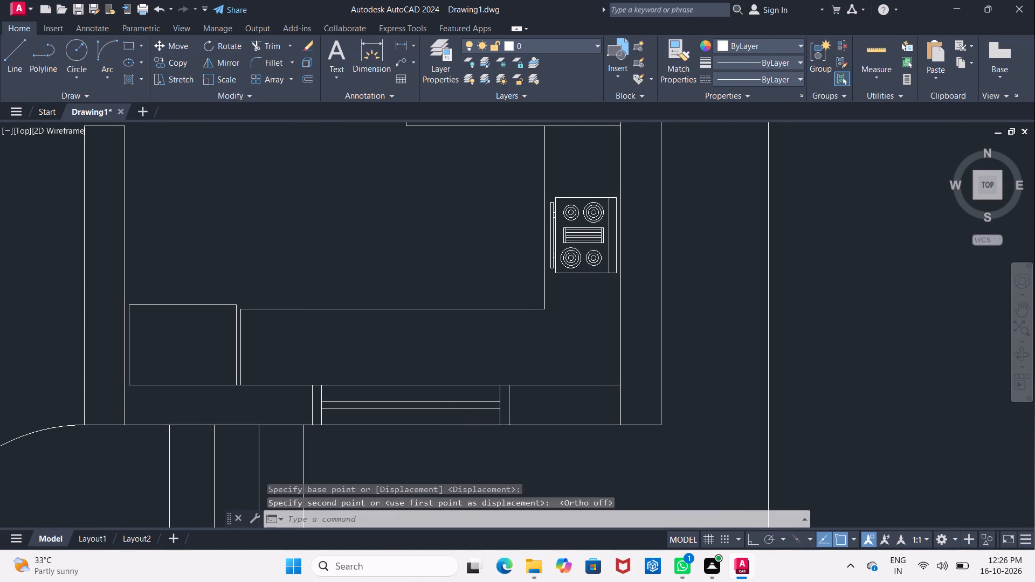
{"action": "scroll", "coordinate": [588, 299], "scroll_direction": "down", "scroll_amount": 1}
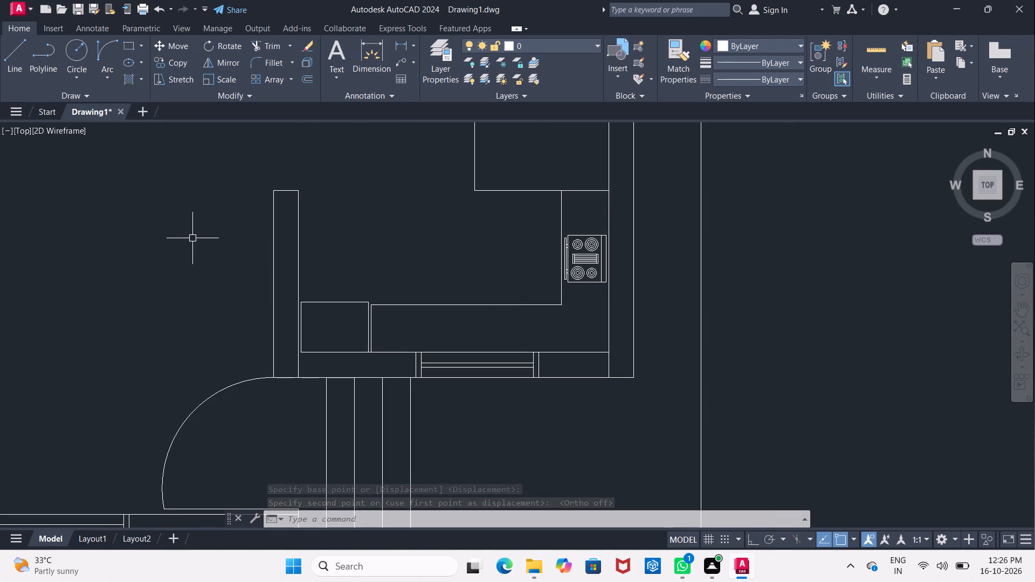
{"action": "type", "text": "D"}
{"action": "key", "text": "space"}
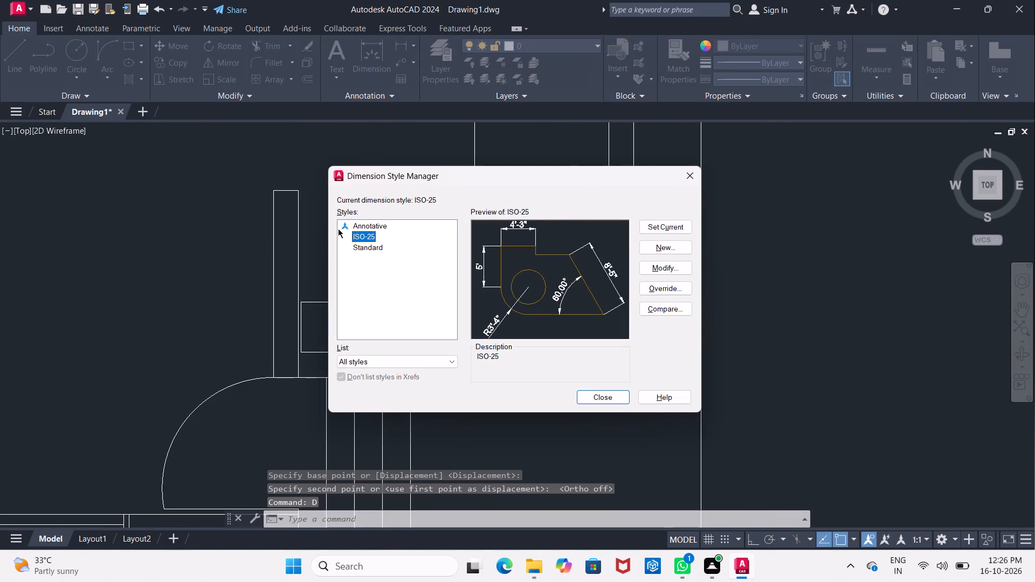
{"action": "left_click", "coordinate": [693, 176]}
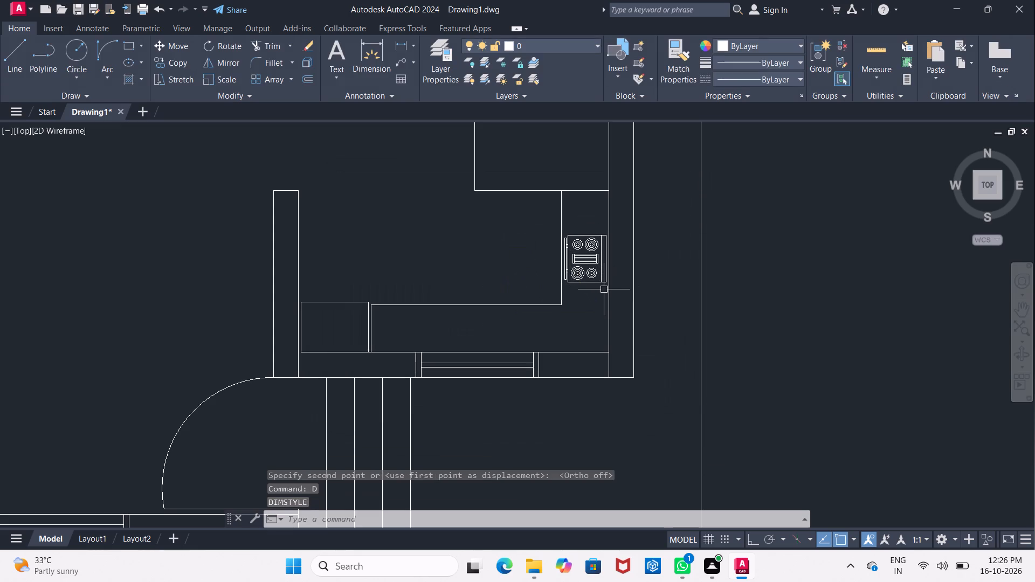
Insert the Sink-double block from DesignCenter's Kitchens drawing west of the kitchen, over the door swing, and close DesignCenter.
{"action": "type", "text": "DC"}
{"action": "key", "text": "space"}
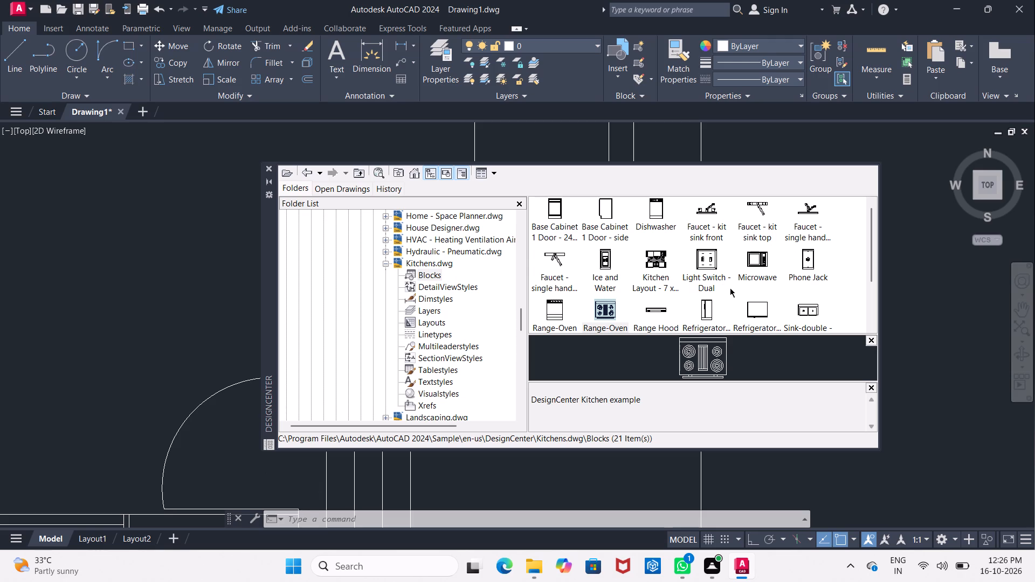
{"action": "left_click_drag", "start_coordinate": [810, 304], "coordinate": [724, 359]}
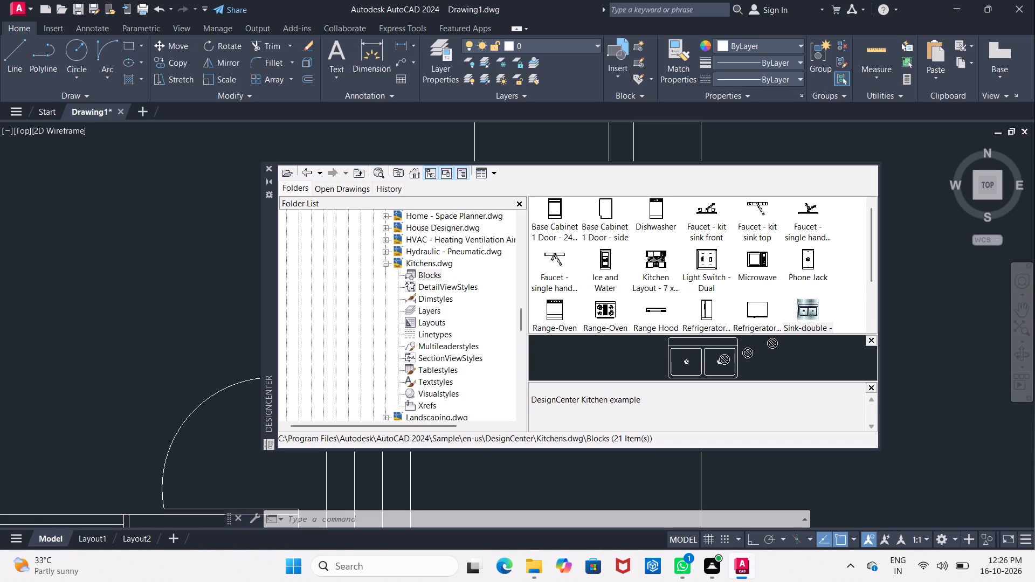
{"action": "left_click_drag", "start_coordinate": [724, 359], "coordinate": [191, 356]}
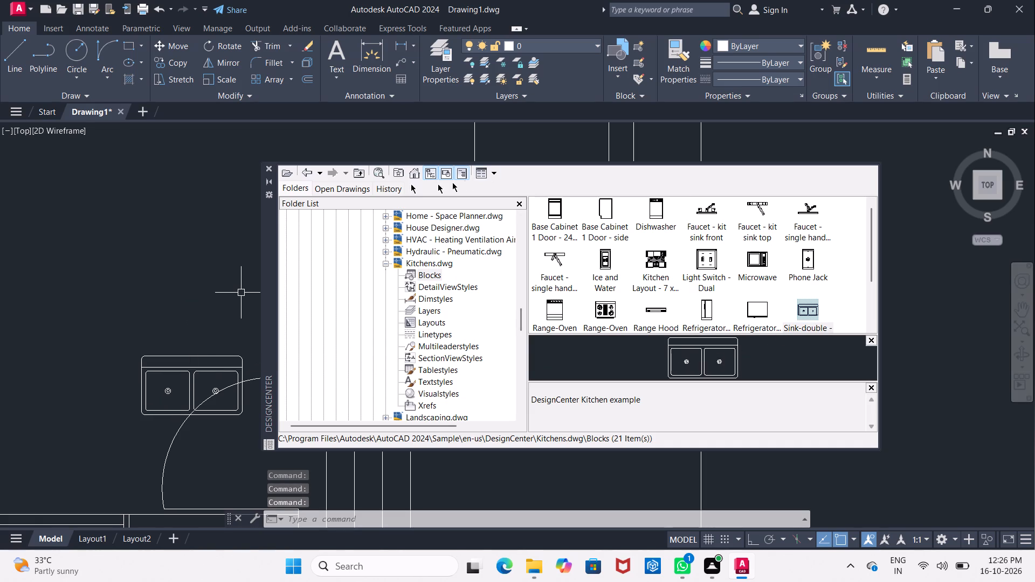
{"action": "left_click", "coordinate": [272, 163]}
{"action": "left_click", "coordinate": [267, 169]}
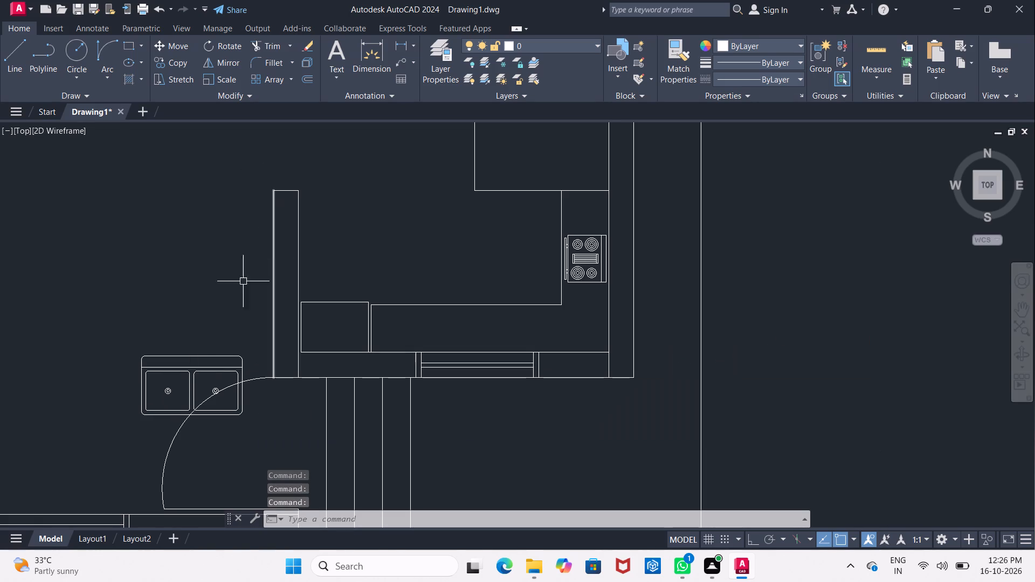
Move the double sink from the door swing onto the west part of the kitchen's south counter, above the window's west end.
{"action": "left_click", "coordinate": [206, 356]}
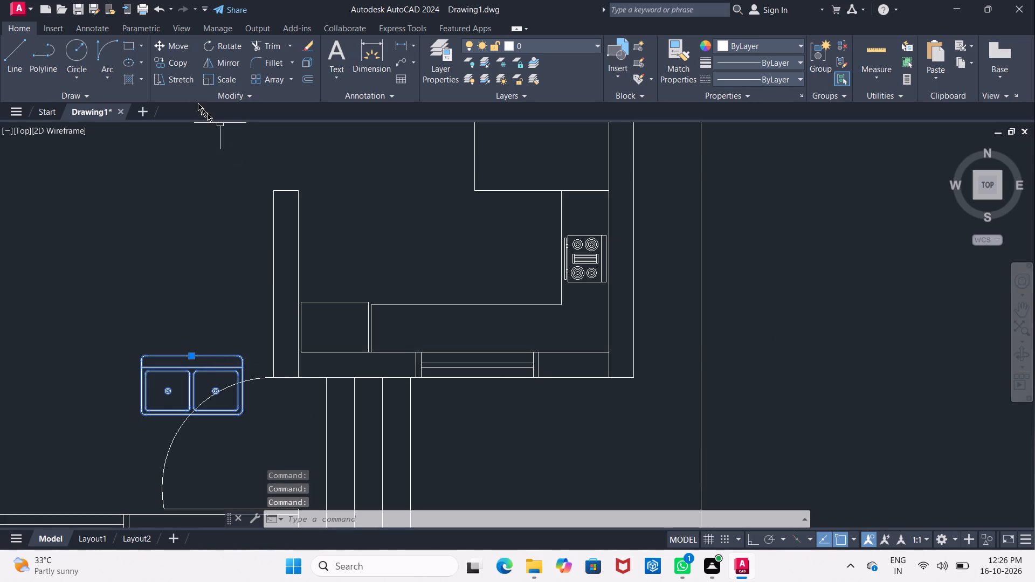
{"action": "left_click", "coordinate": [185, 52]}
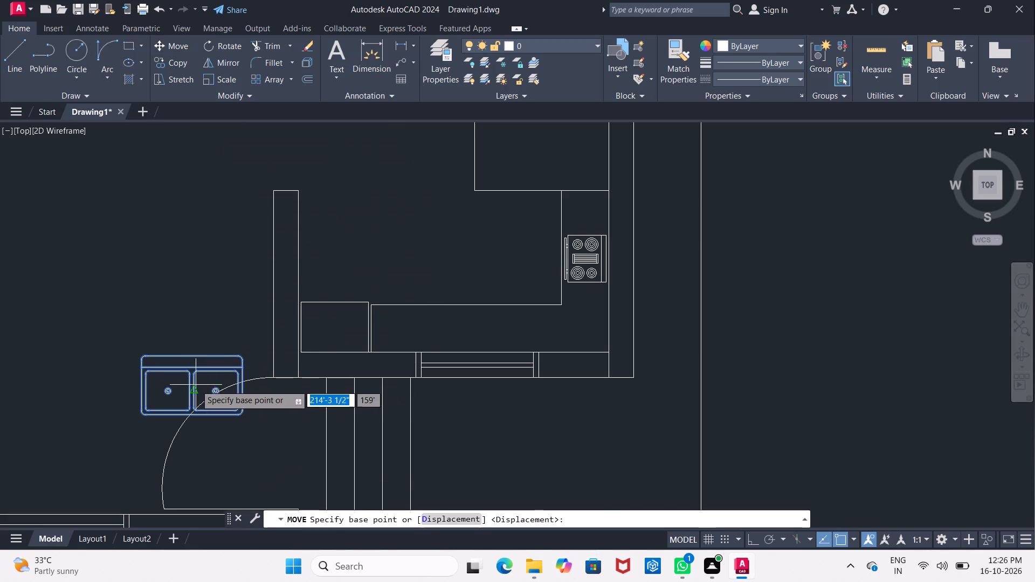
{"action": "left_click", "coordinate": [196, 385]}
{"action": "left_click", "coordinate": [434, 326]}
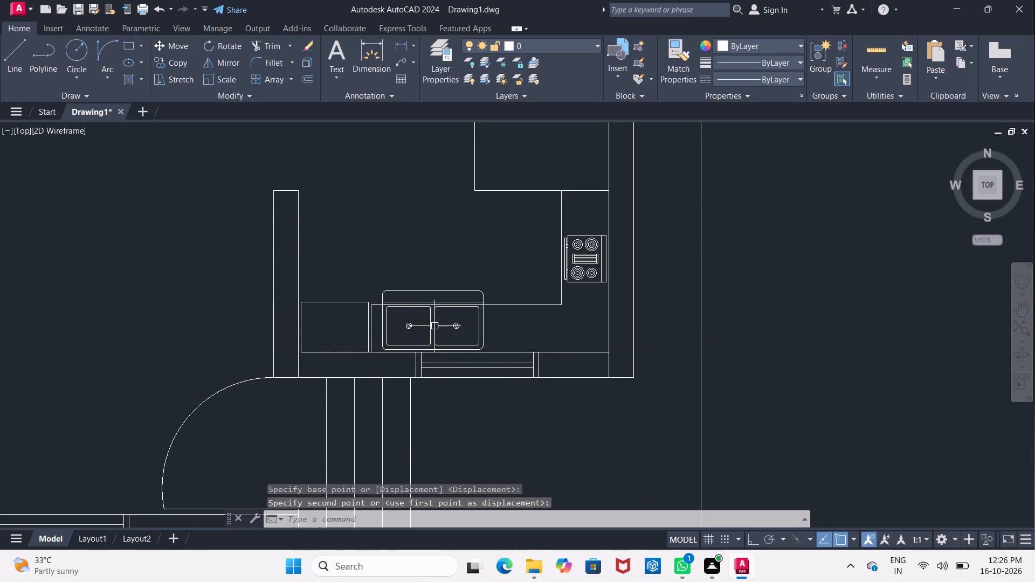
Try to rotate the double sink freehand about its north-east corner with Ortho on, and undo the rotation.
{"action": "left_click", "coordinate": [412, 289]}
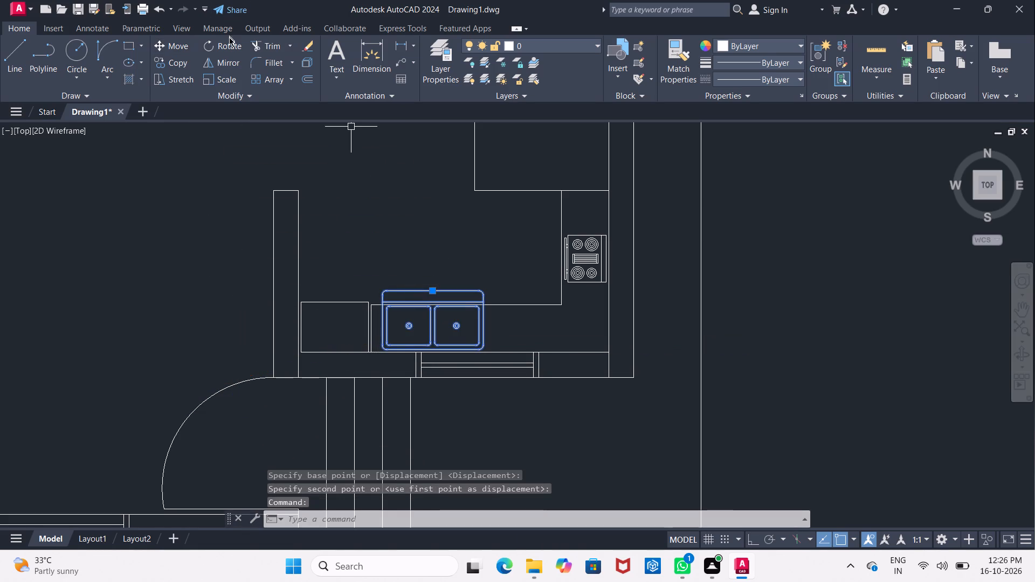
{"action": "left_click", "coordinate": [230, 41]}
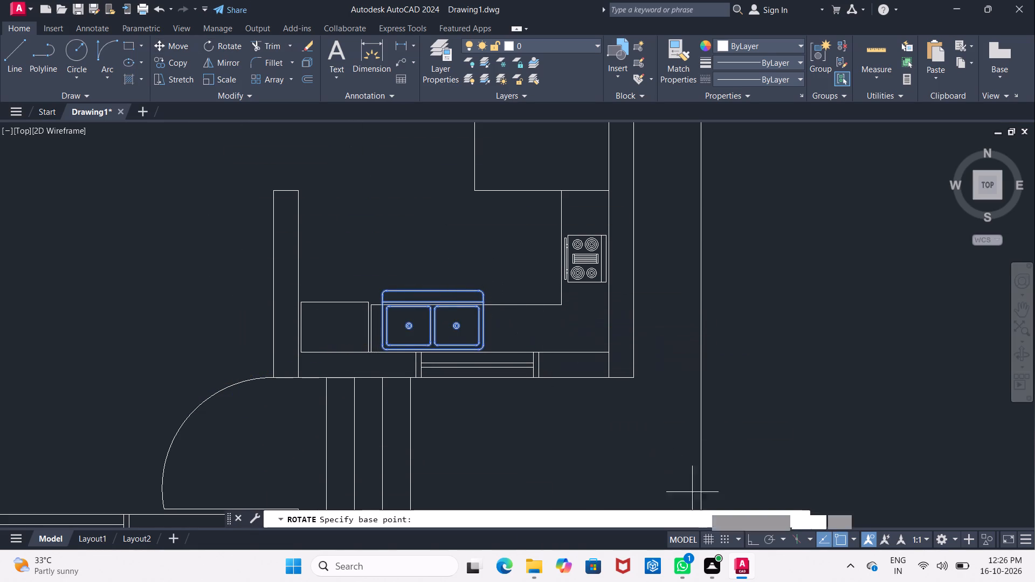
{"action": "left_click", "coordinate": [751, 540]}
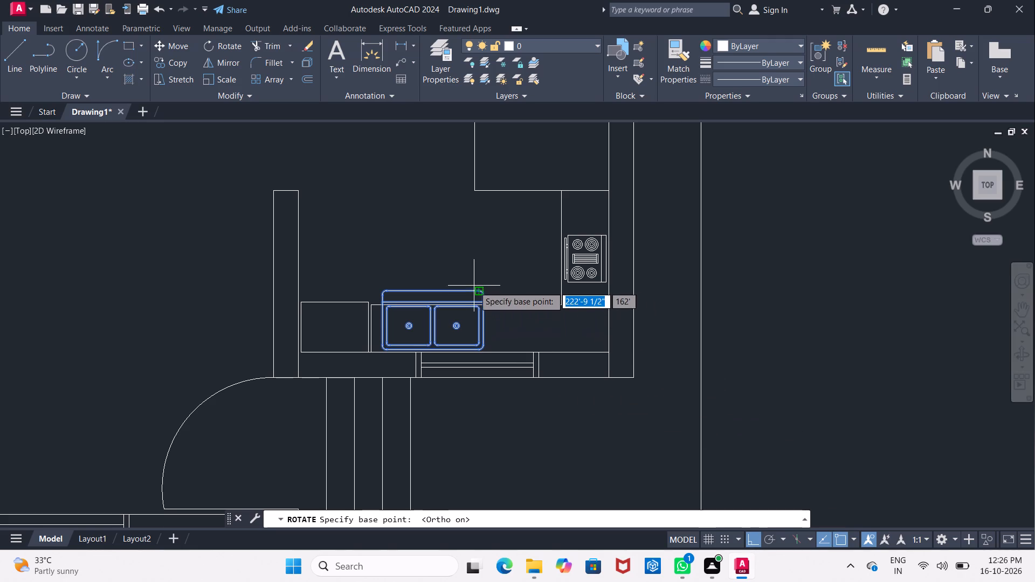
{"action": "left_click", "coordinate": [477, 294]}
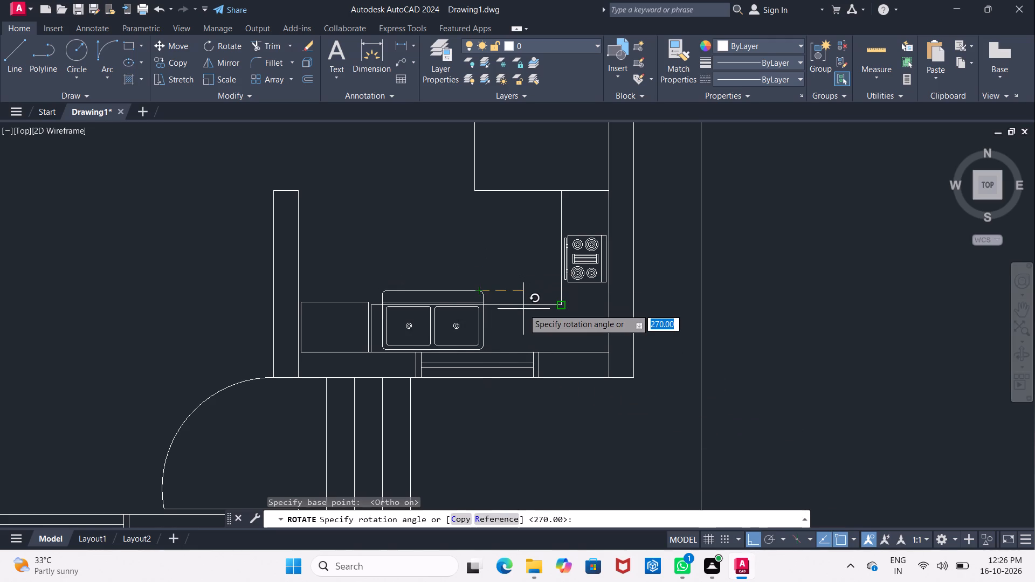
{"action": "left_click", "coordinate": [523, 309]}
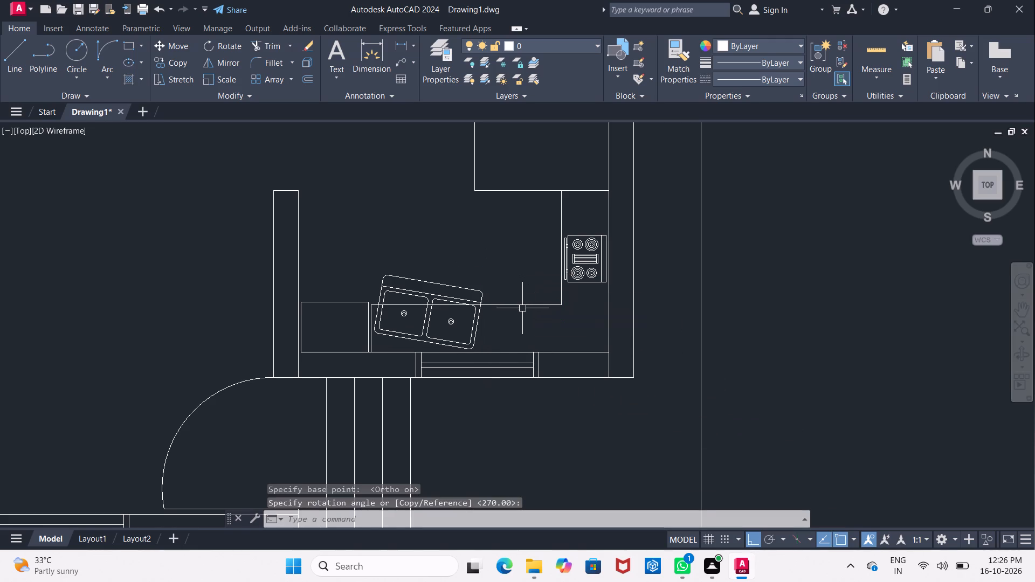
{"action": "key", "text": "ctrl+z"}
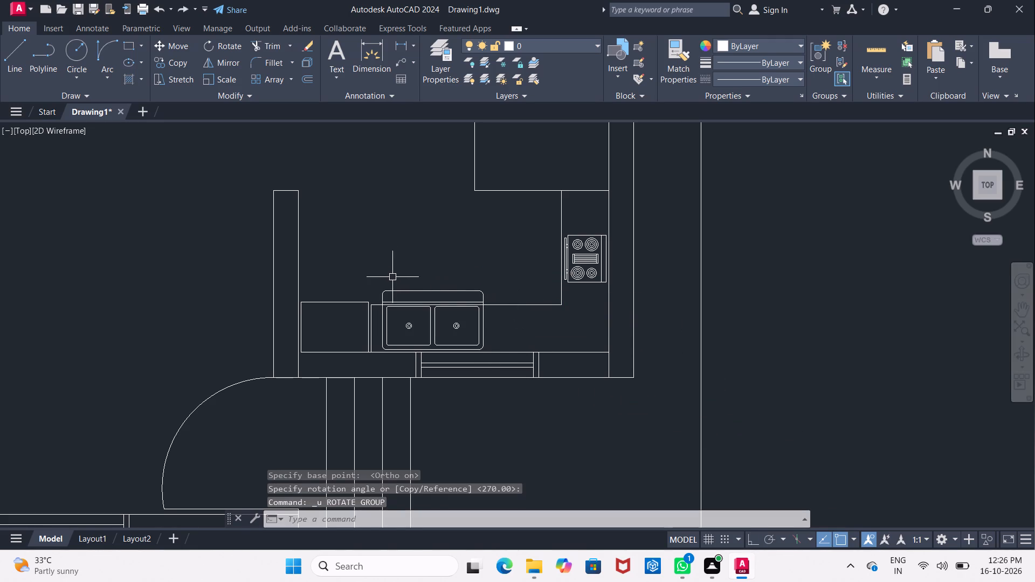
Scale the double sink down from its north-east corner until it is no deeper than the south counter.
{"action": "middle_click_drag", "start_coordinate": [412, 240], "coordinate": [406, 189]}
{"action": "left_click", "coordinate": [425, 239]}
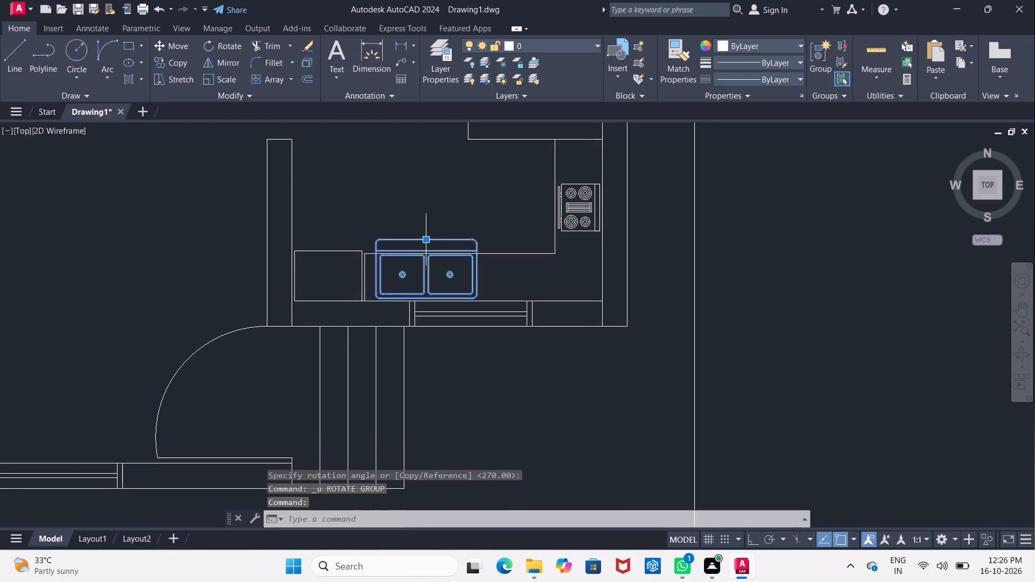
{"action": "left_click", "coordinate": [213, 87]}
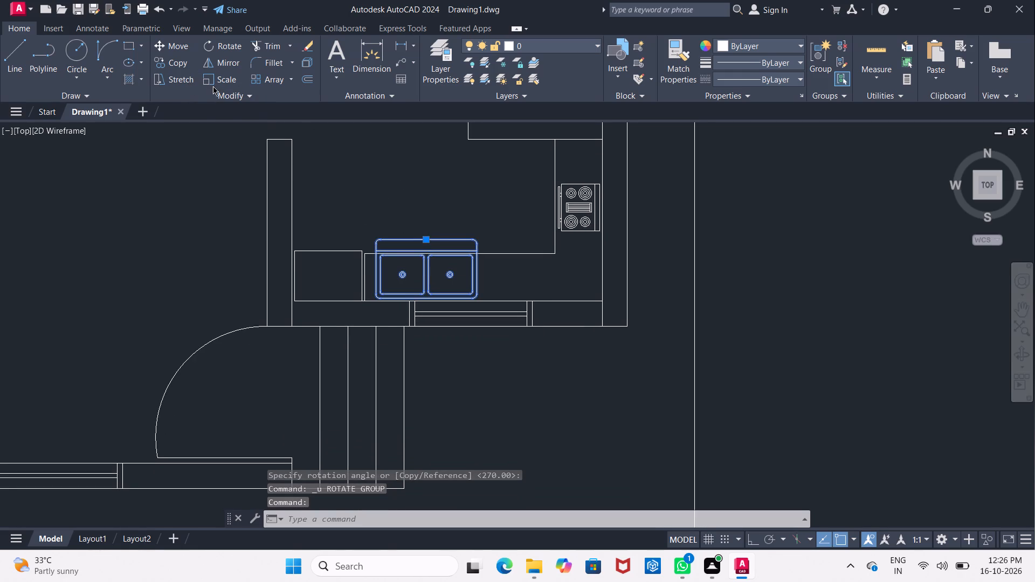
{"action": "left_click", "coordinate": [212, 83]}
{"action": "left_click", "coordinate": [477, 241]}
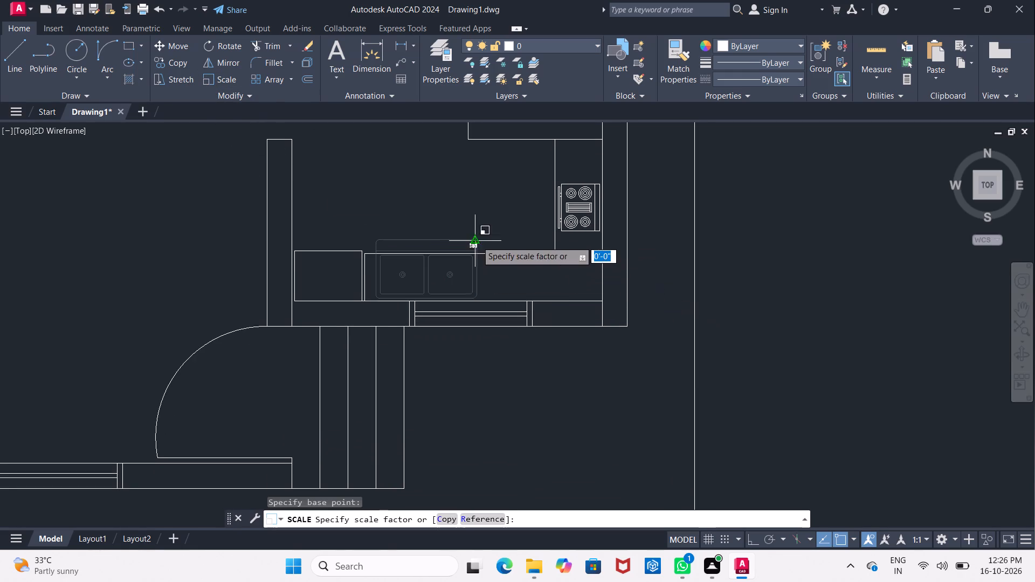
{"action": "left_click", "coordinate": [470, 285]}
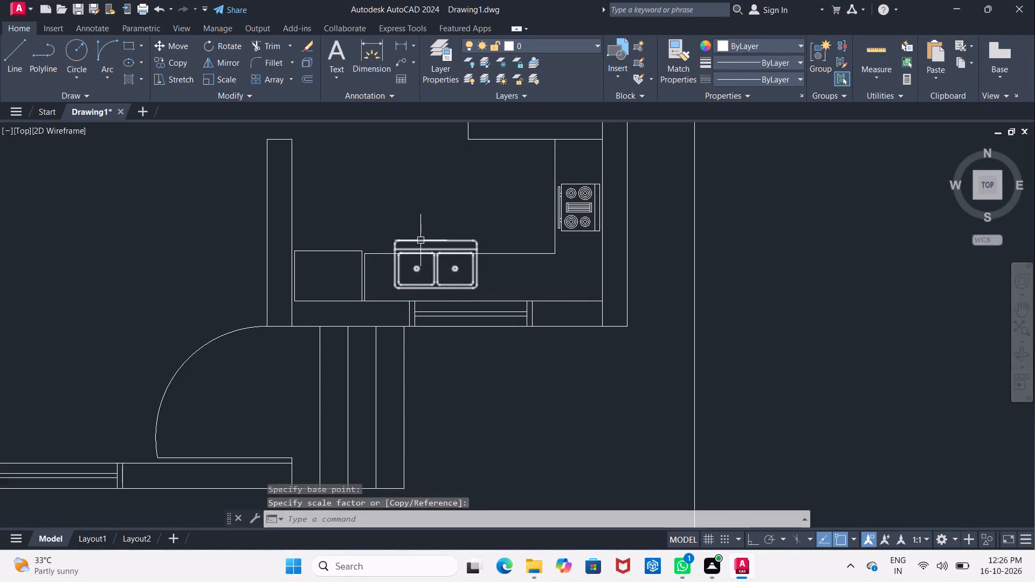
Move the double sink about 1'-1" west-southwest so its north edge meets the counter's front edge at the counter's west end.
{"action": "left_click", "coordinate": [422, 240]}
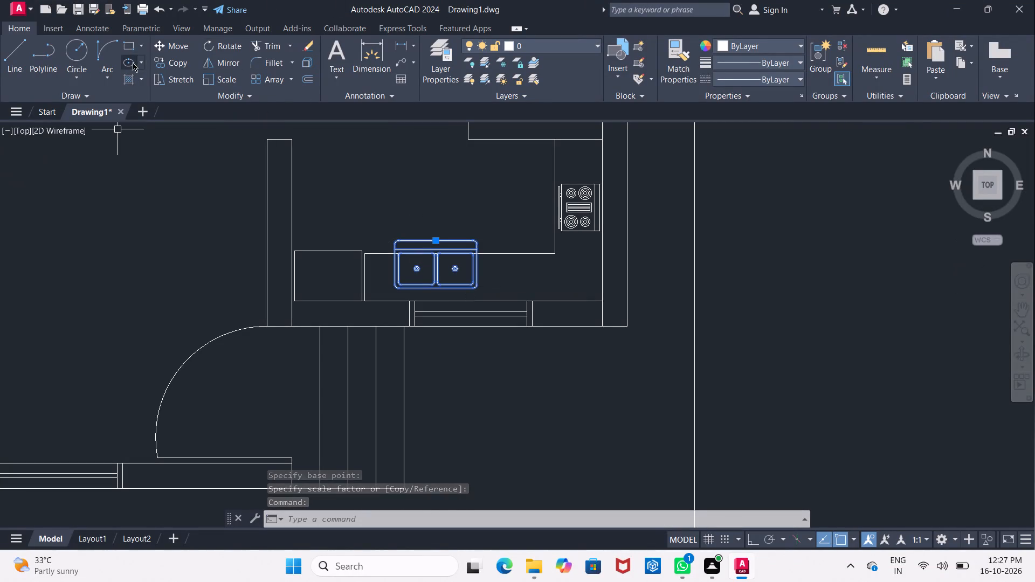
{"action": "left_click", "coordinate": [163, 46]}
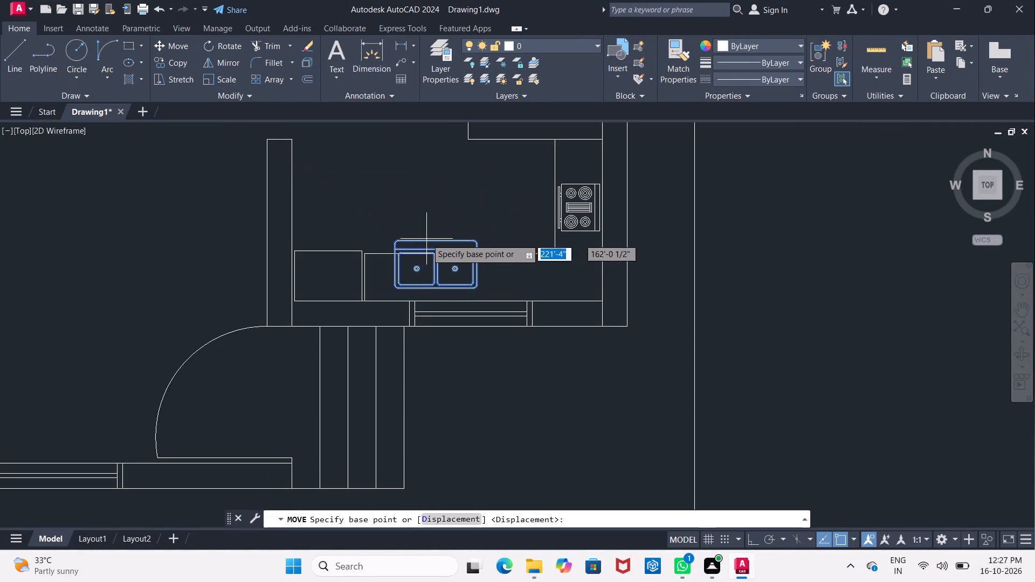
{"action": "left_click", "coordinate": [436, 239]}
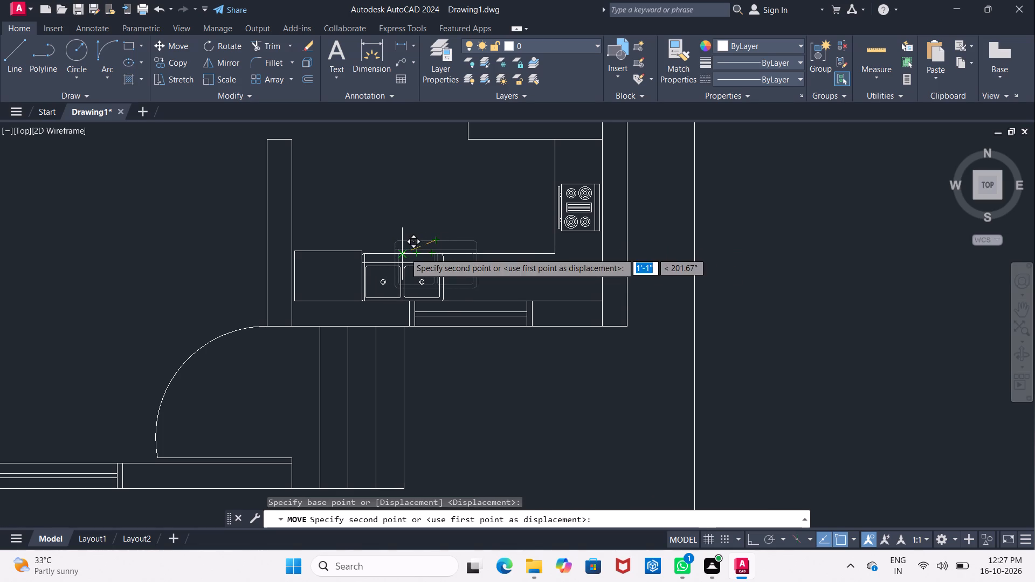
{"action": "left_click", "coordinate": [405, 253]}
Move the double sink about 1 1/2" east, clear of the counter's west end line.
{"action": "scroll", "coordinate": [407, 292], "scroll_direction": "up", "scroll_amount": 1}
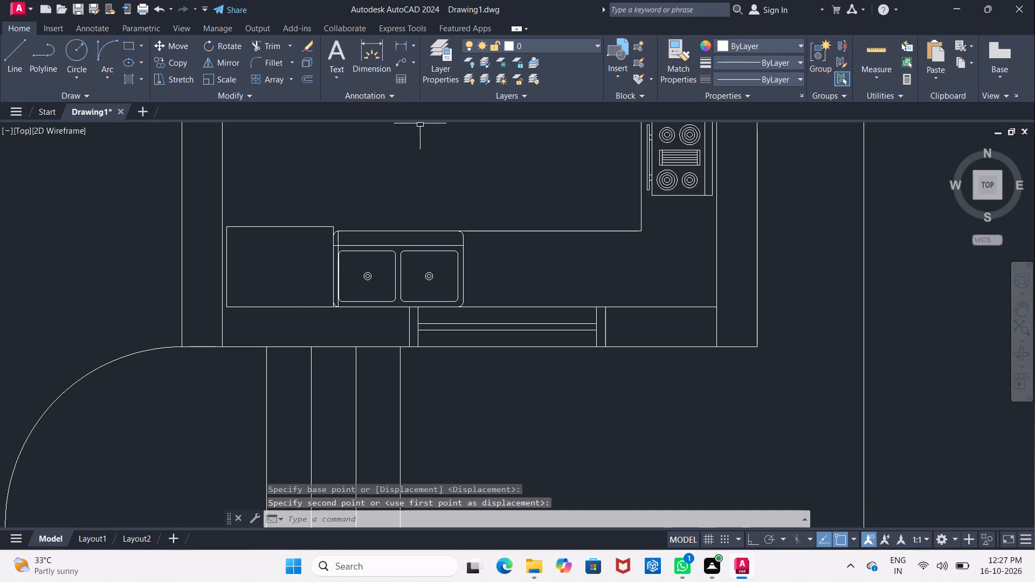
{"action": "left_click", "coordinate": [465, 245]}
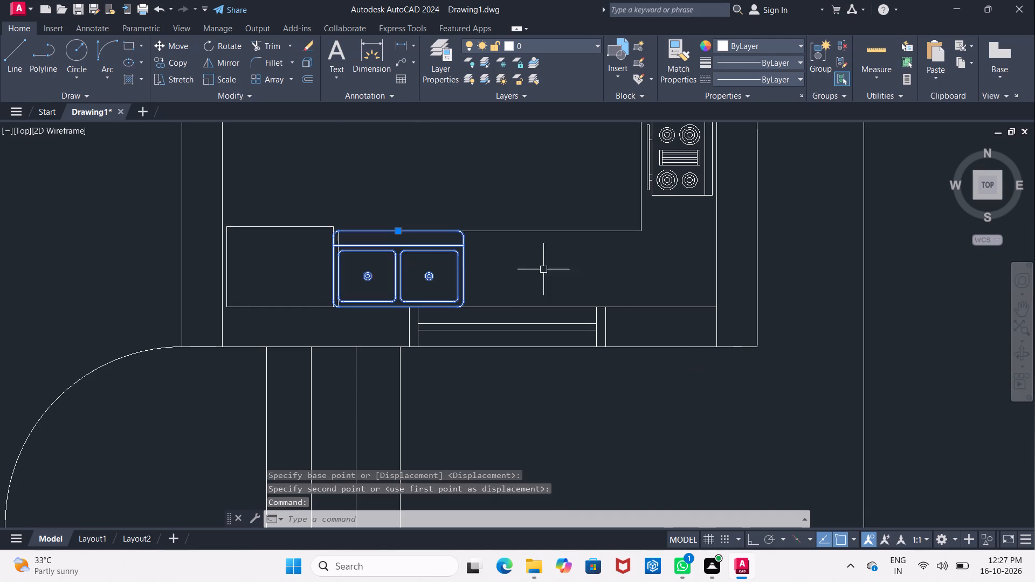
{"action": "left_click", "coordinate": [172, 46]}
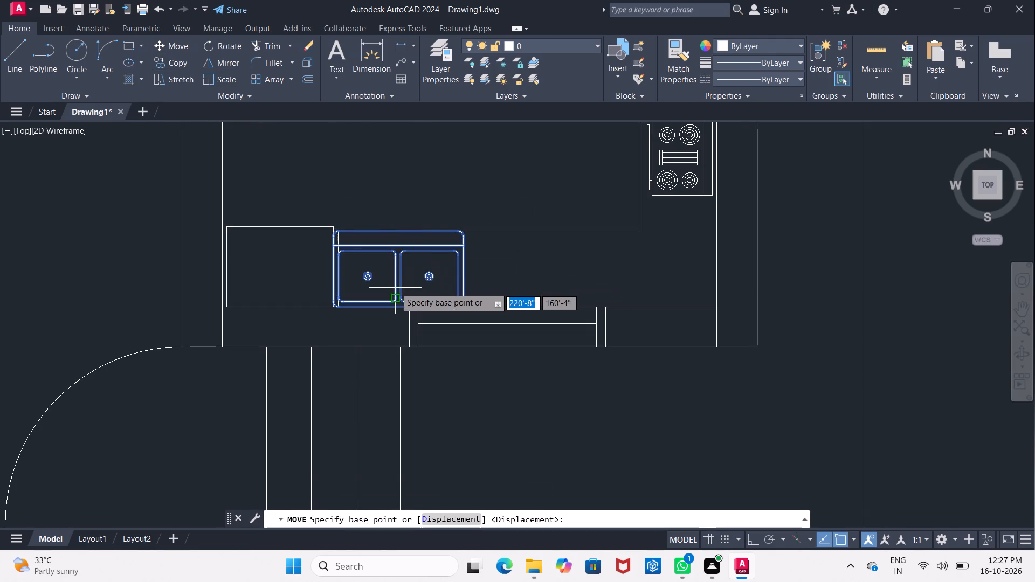
{"action": "left_click", "coordinate": [426, 261]}
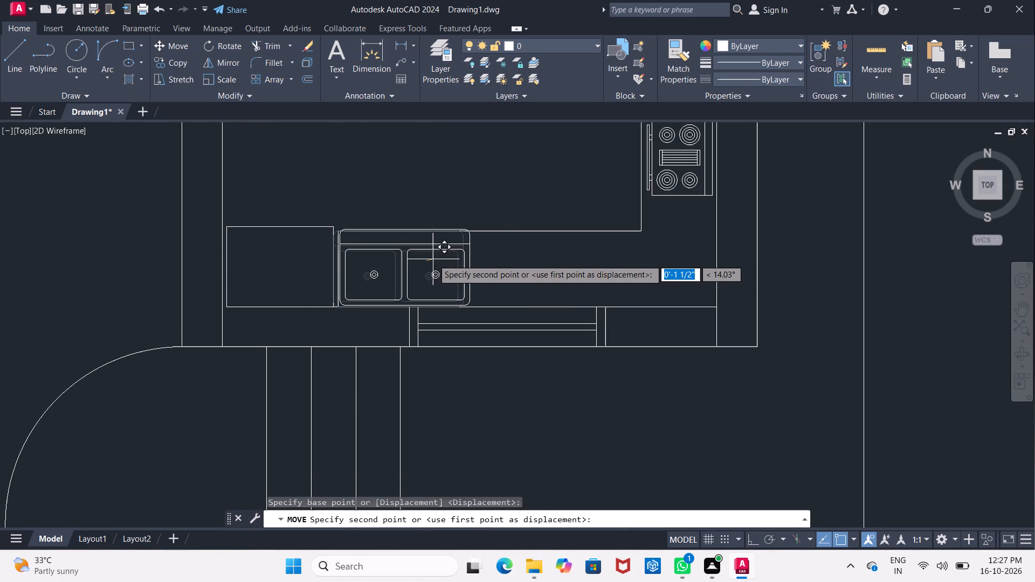
{"action": "left_click", "coordinate": [433, 259]}
Shift the double sink slightly south by its insertion grip so its north edge lies exactly on the counter's front edge.
{"action": "scroll", "coordinate": [411, 254], "scroll_direction": "up", "scroll_amount": 1}
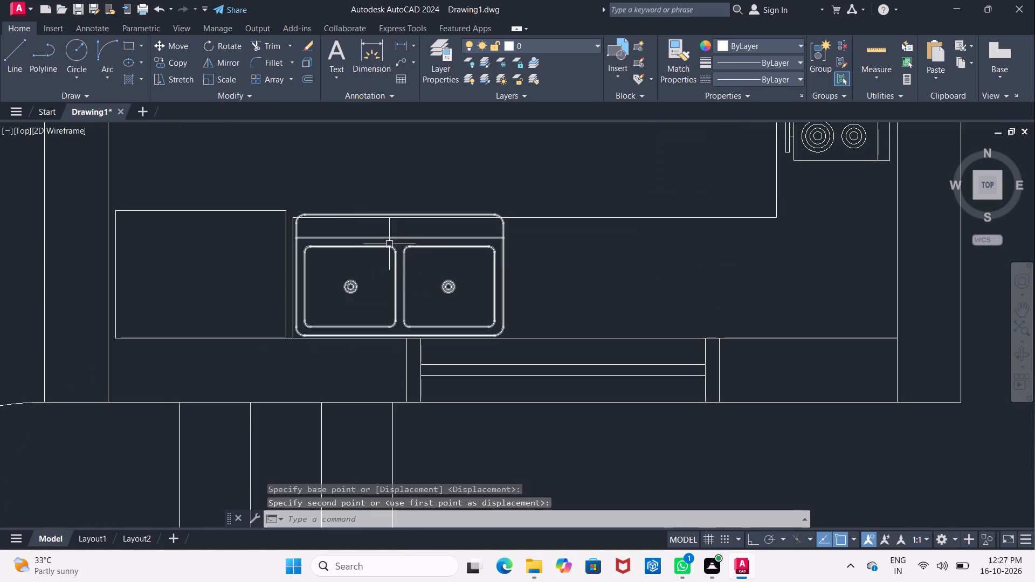
{"action": "scroll", "coordinate": [330, 213], "scroll_direction": "up", "scroll_amount": 2}
{"action": "left_click", "coordinate": [314, 218]}
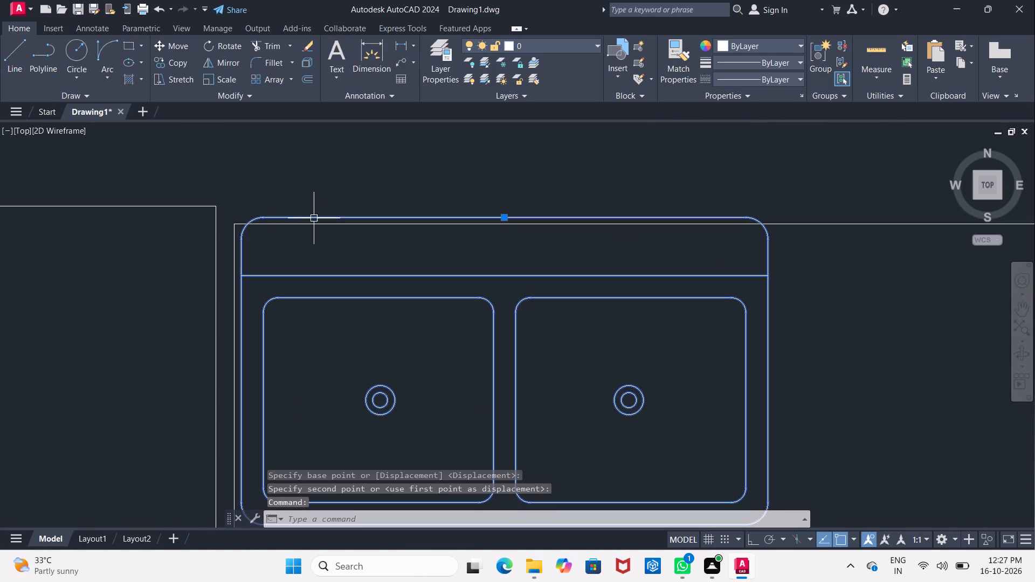
{"action": "left_click", "coordinate": [504, 216]}
{"action": "left_click", "coordinate": [503, 227]}
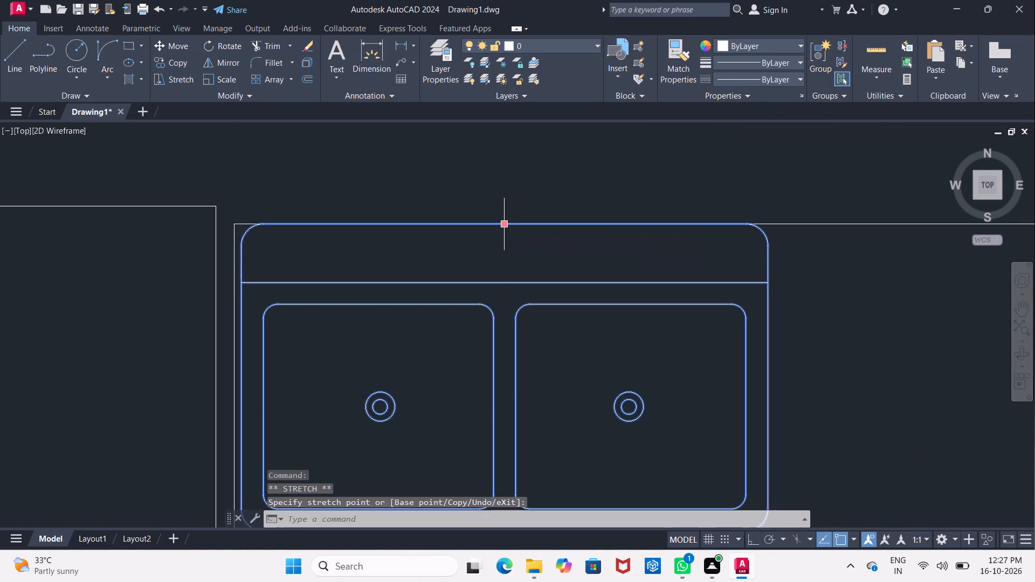
{"action": "scroll", "coordinate": [503, 227], "scroll_direction": "down", "scroll_amount": 2}
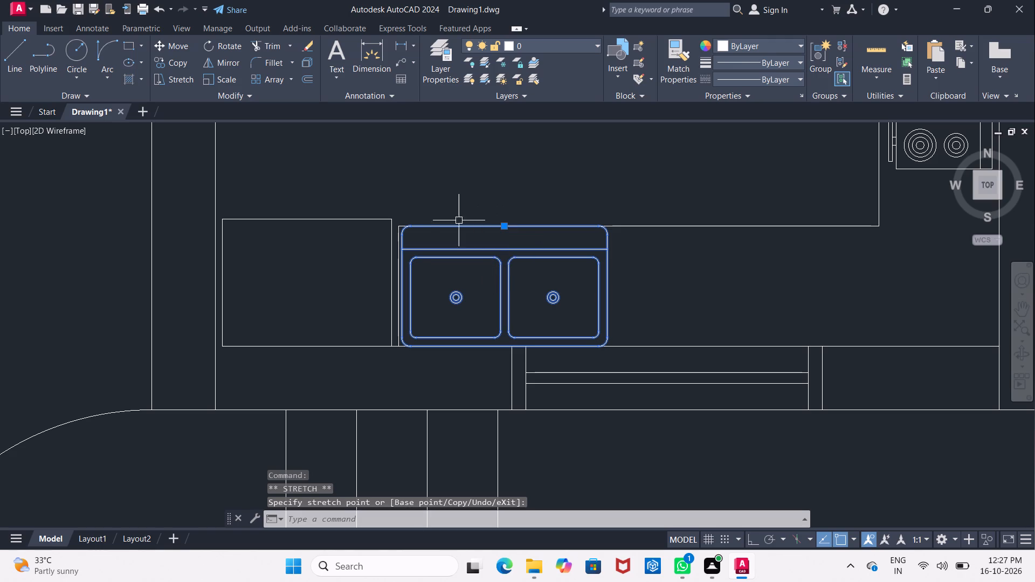
{"action": "scroll", "coordinate": [418, 230], "scroll_direction": "up", "scroll_amount": 2}
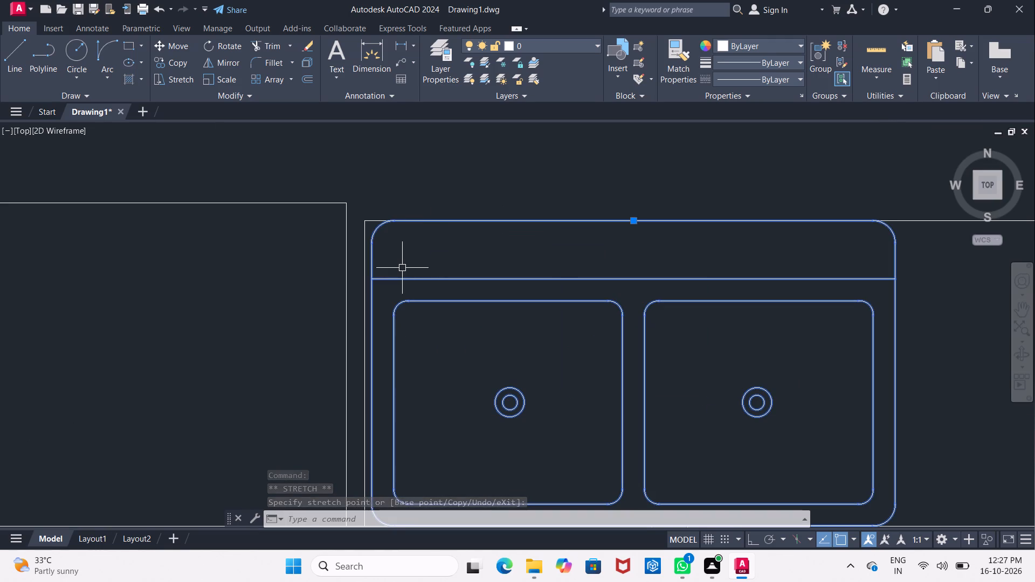
{"action": "key", "text": "Escape"}
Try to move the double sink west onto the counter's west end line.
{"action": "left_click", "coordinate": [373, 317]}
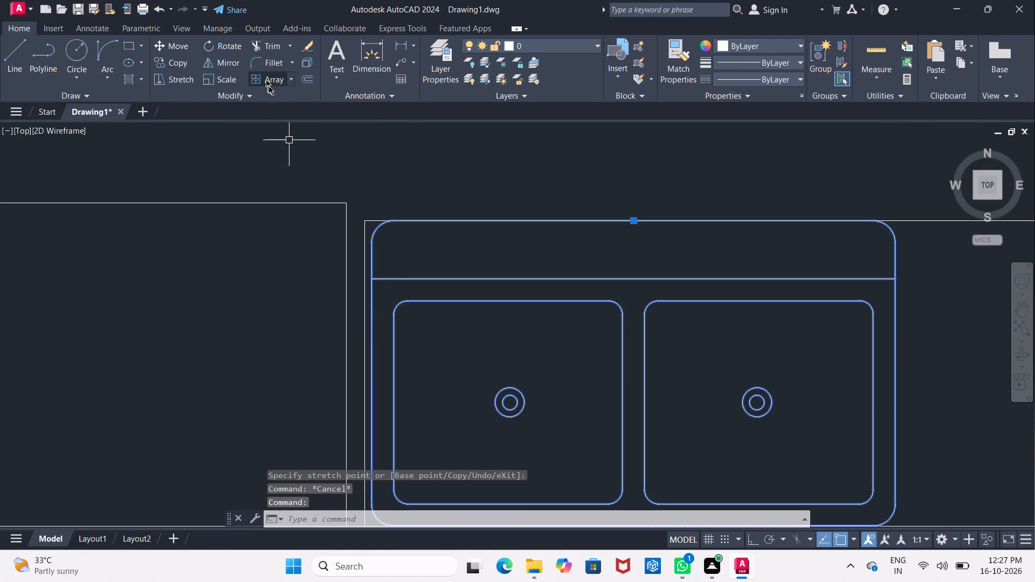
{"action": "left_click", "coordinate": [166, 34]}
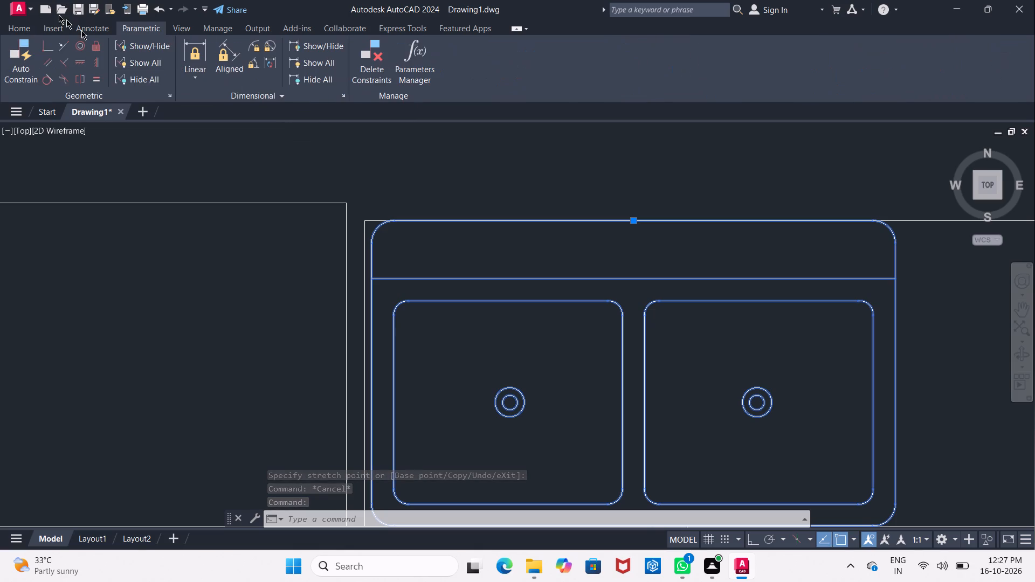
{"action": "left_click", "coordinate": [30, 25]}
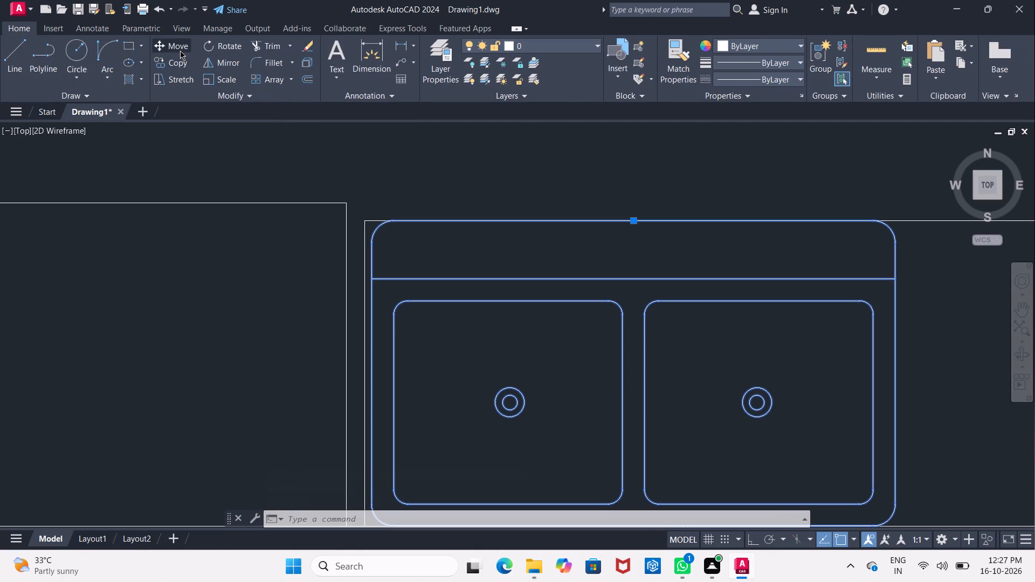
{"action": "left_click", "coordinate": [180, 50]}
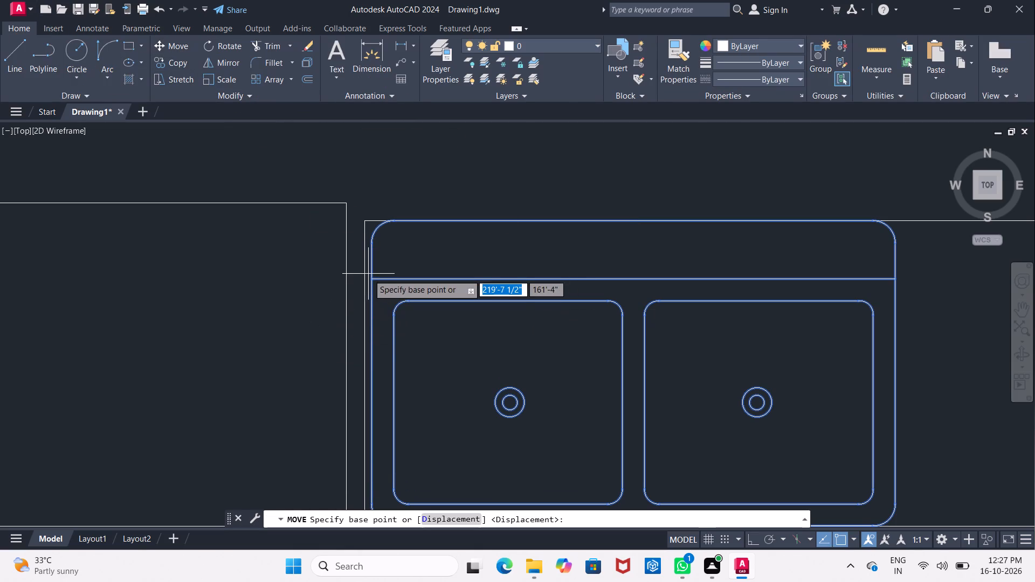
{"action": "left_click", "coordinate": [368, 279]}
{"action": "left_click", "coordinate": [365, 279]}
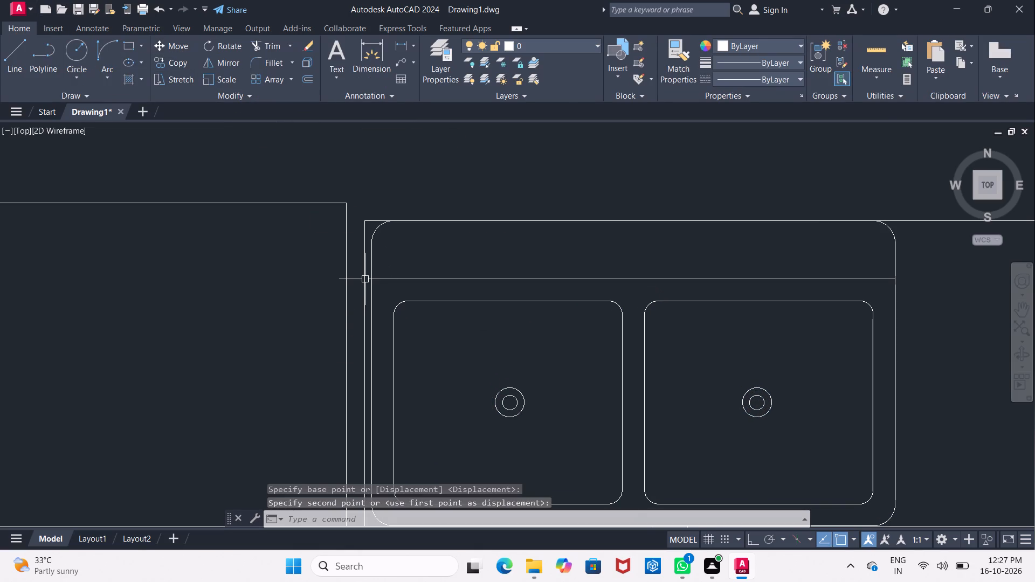
Move the double sink about 1/2" west so its west edge lies on the counter's west end line.
{"action": "left_click", "coordinate": [384, 278]}
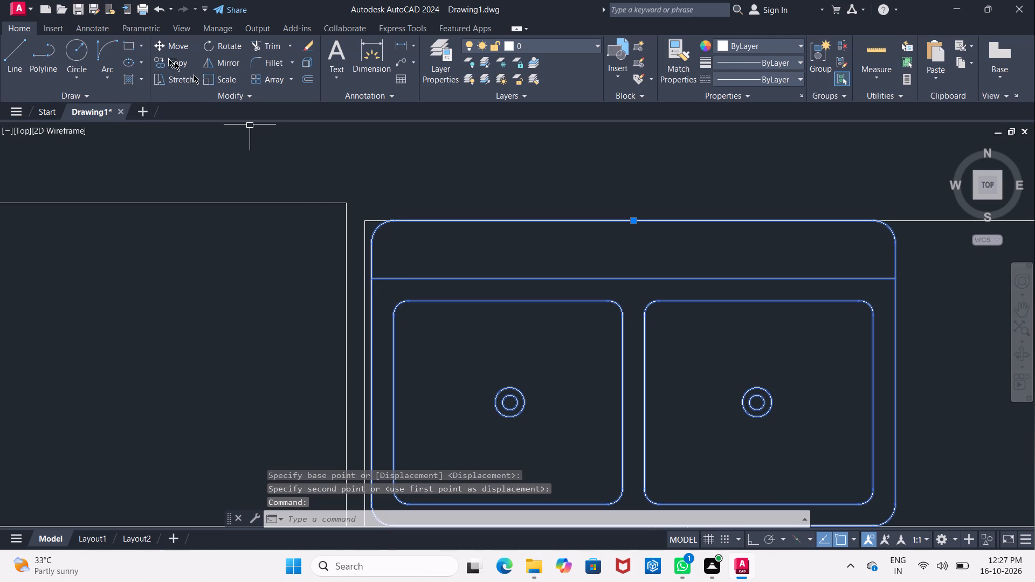
{"action": "left_click", "coordinate": [155, 43]}
{"action": "scroll", "coordinate": [366, 287], "scroll_direction": "up", "scroll_amount": 1}
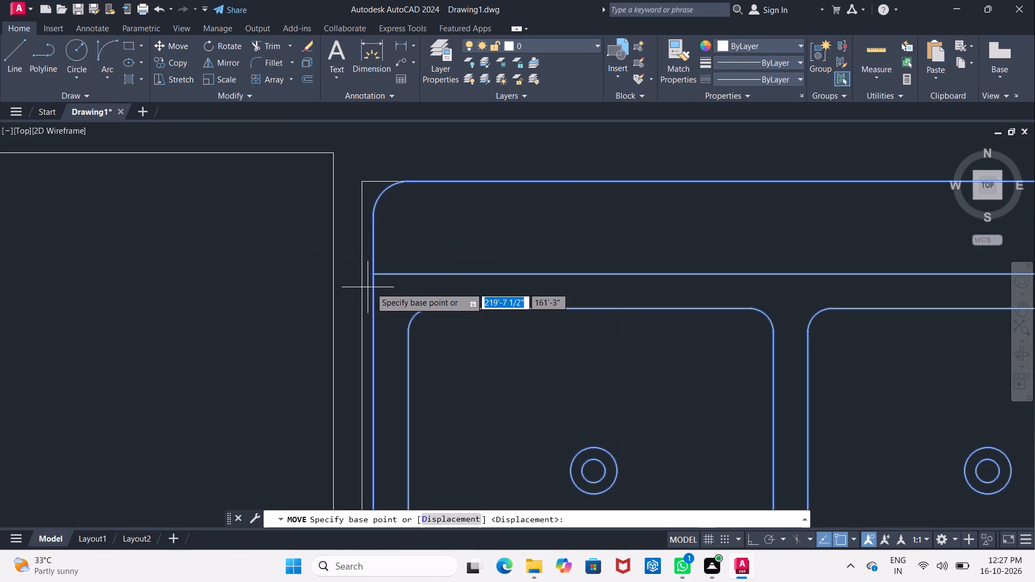
{"action": "left_click", "coordinate": [371, 276]}
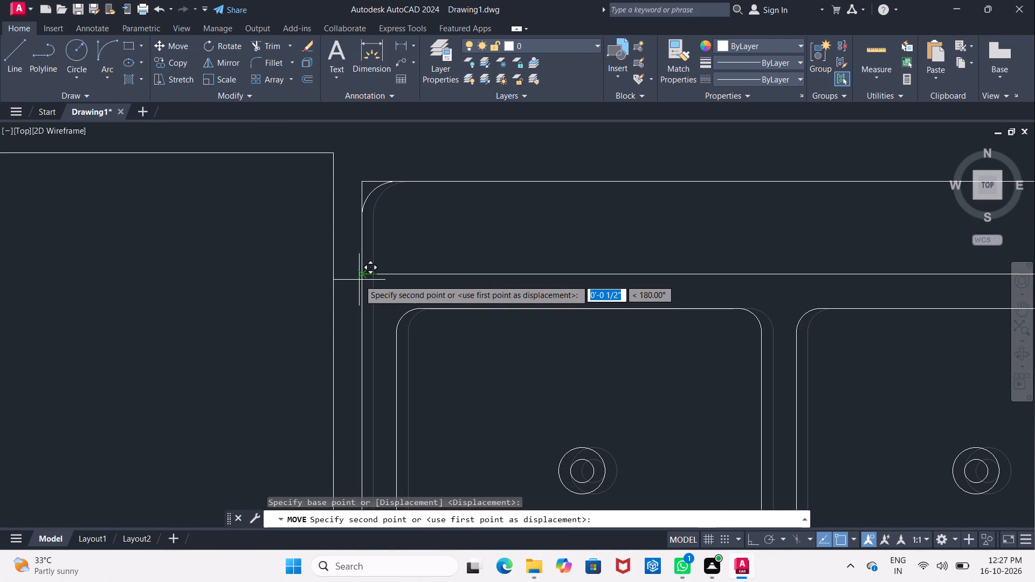
{"action": "left_click", "coordinate": [362, 281]}
{"action": "scroll", "coordinate": [367, 280], "scroll_direction": "down", "scroll_amount": 1}
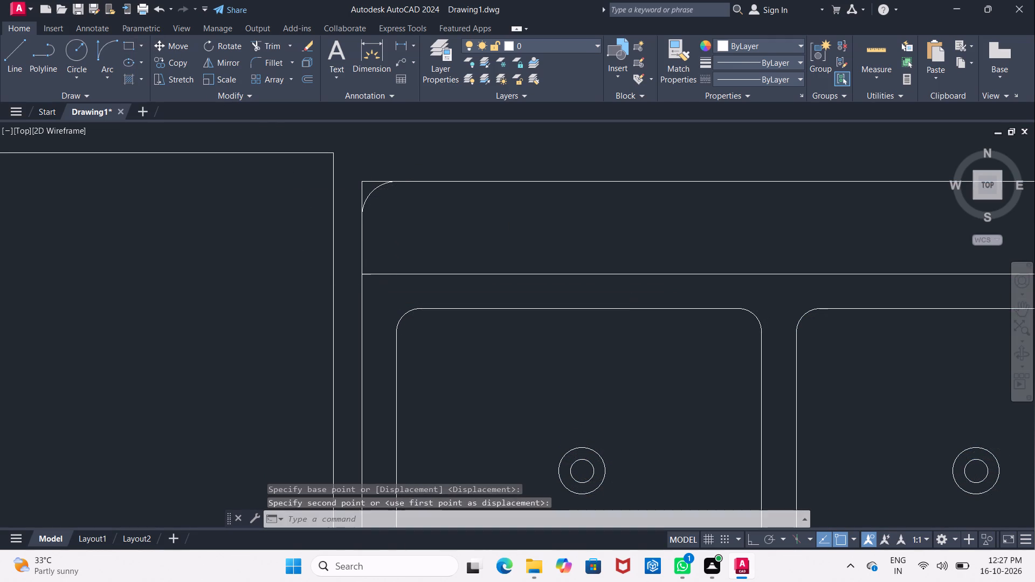
{"action": "scroll", "coordinate": [367, 280], "scroll_direction": "down", "scroll_amount": 1}
{"action": "middle_click_drag", "start_coordinate": [451, 221], "coordinate": [418, 199]}
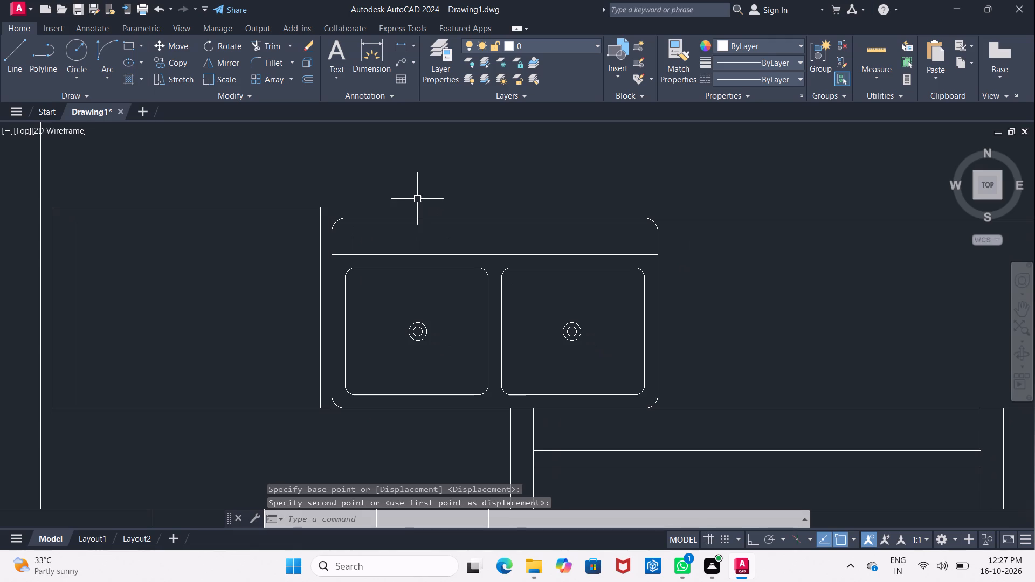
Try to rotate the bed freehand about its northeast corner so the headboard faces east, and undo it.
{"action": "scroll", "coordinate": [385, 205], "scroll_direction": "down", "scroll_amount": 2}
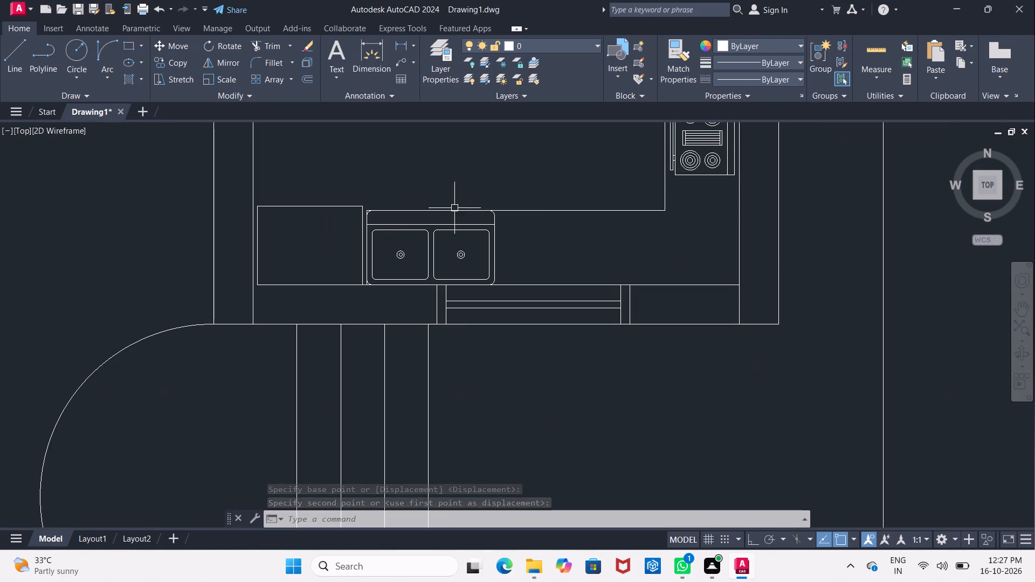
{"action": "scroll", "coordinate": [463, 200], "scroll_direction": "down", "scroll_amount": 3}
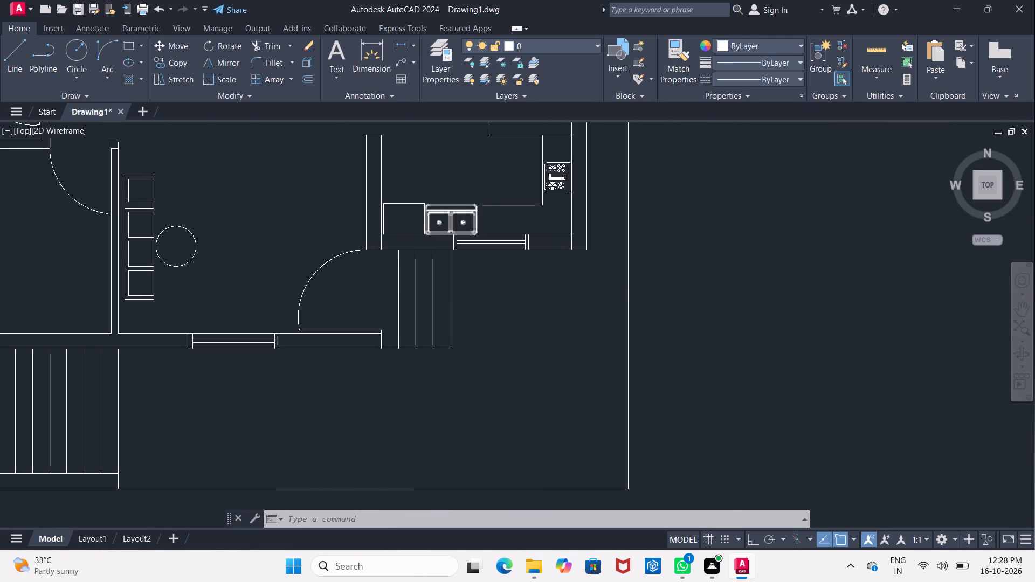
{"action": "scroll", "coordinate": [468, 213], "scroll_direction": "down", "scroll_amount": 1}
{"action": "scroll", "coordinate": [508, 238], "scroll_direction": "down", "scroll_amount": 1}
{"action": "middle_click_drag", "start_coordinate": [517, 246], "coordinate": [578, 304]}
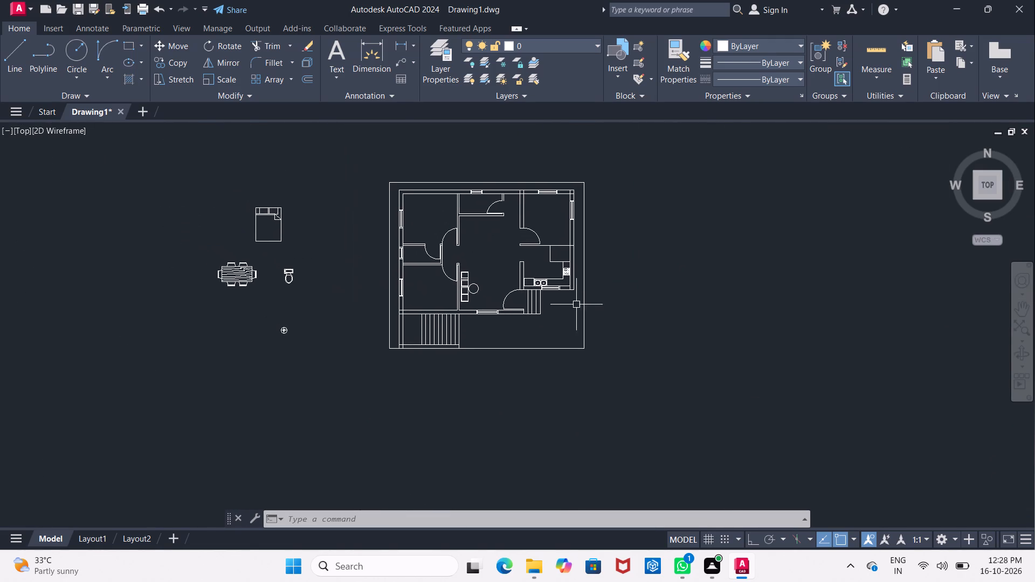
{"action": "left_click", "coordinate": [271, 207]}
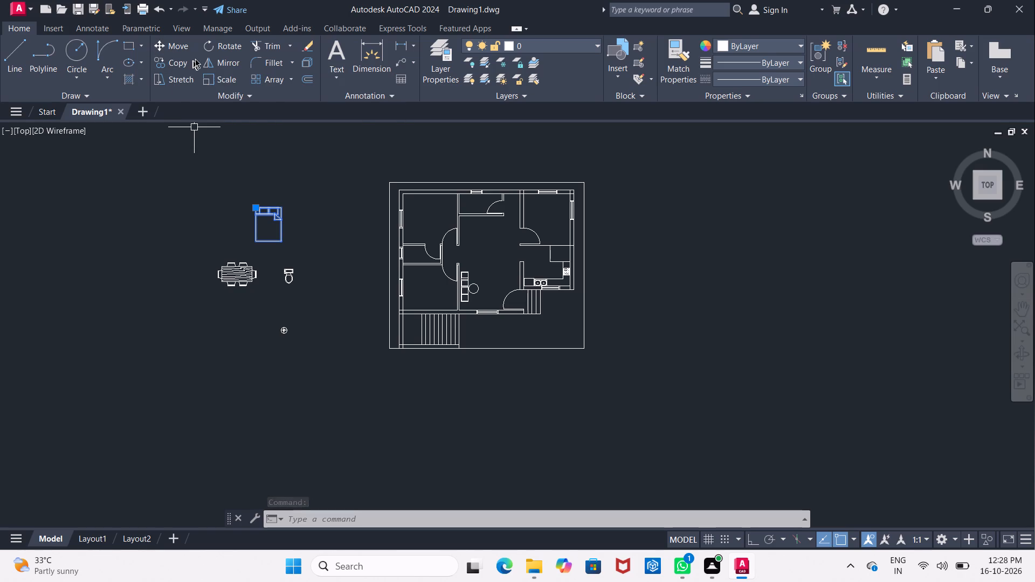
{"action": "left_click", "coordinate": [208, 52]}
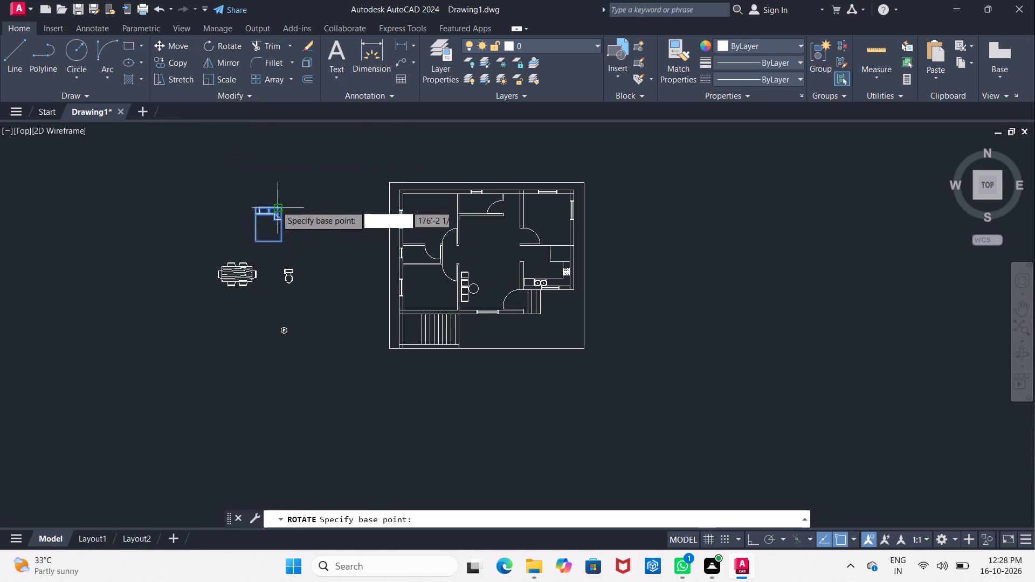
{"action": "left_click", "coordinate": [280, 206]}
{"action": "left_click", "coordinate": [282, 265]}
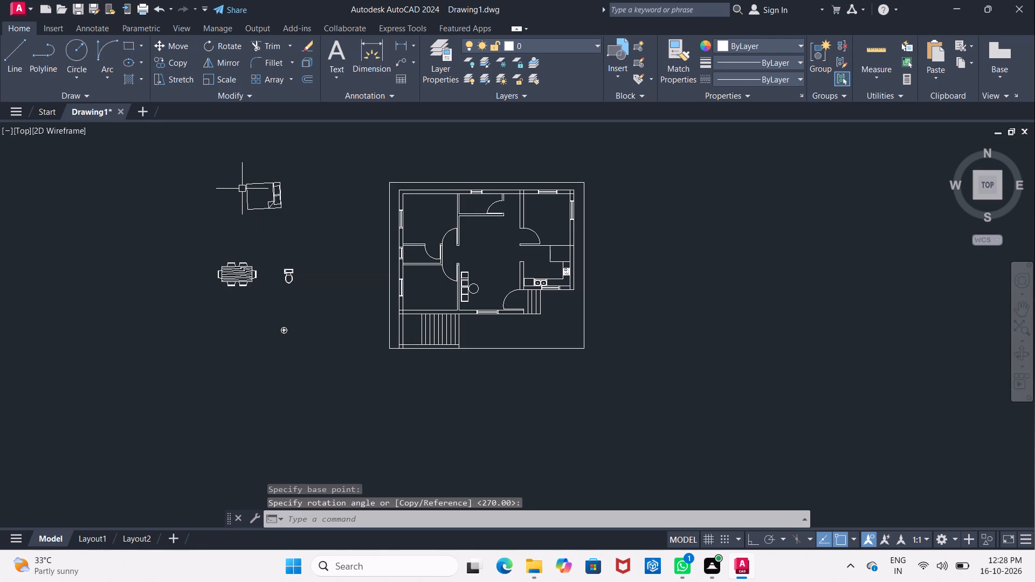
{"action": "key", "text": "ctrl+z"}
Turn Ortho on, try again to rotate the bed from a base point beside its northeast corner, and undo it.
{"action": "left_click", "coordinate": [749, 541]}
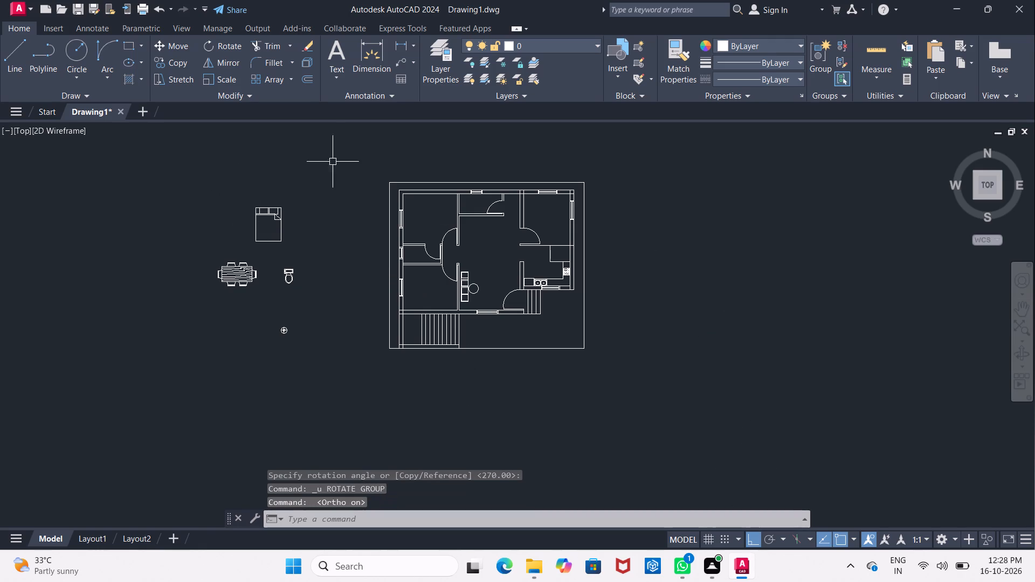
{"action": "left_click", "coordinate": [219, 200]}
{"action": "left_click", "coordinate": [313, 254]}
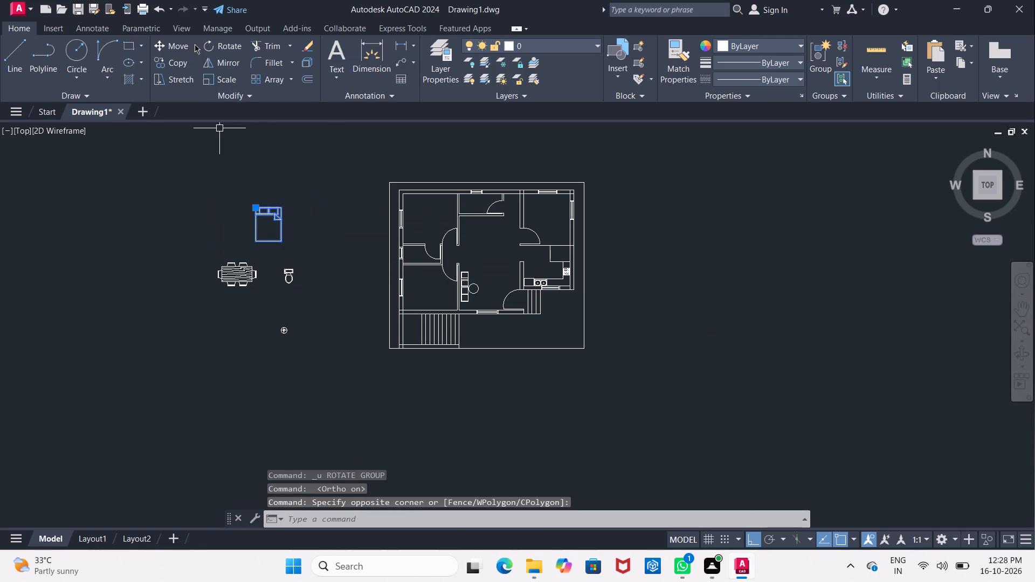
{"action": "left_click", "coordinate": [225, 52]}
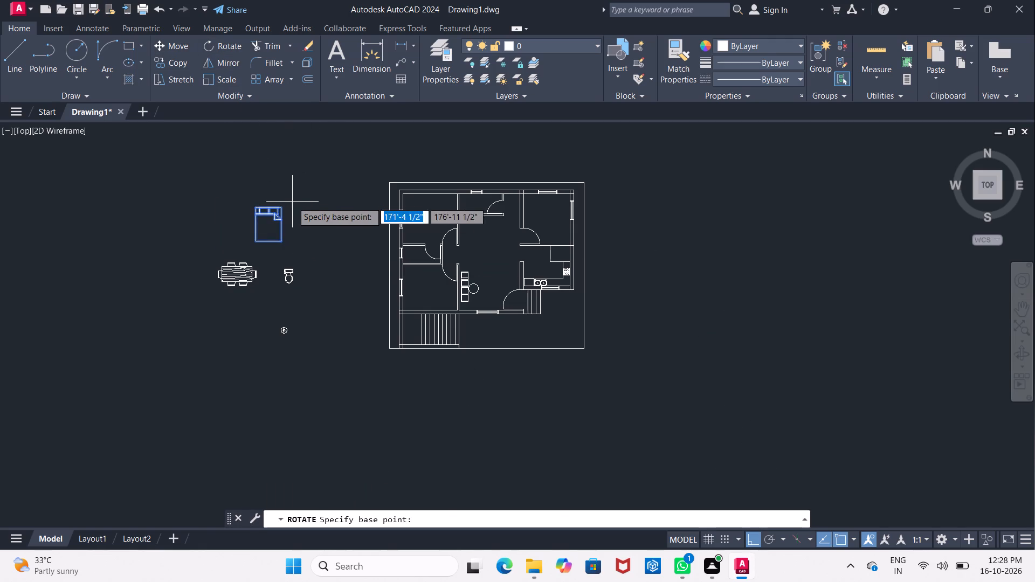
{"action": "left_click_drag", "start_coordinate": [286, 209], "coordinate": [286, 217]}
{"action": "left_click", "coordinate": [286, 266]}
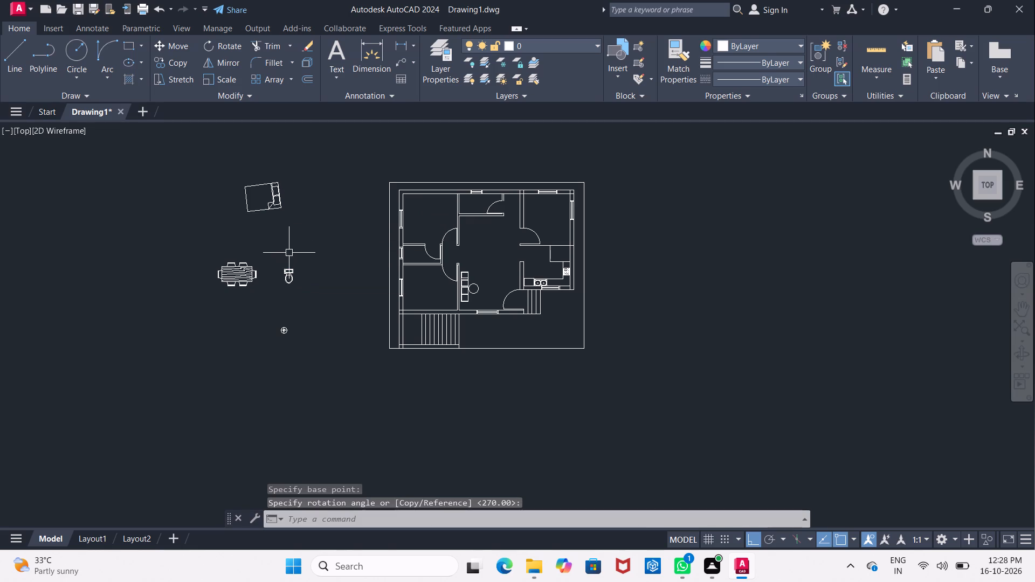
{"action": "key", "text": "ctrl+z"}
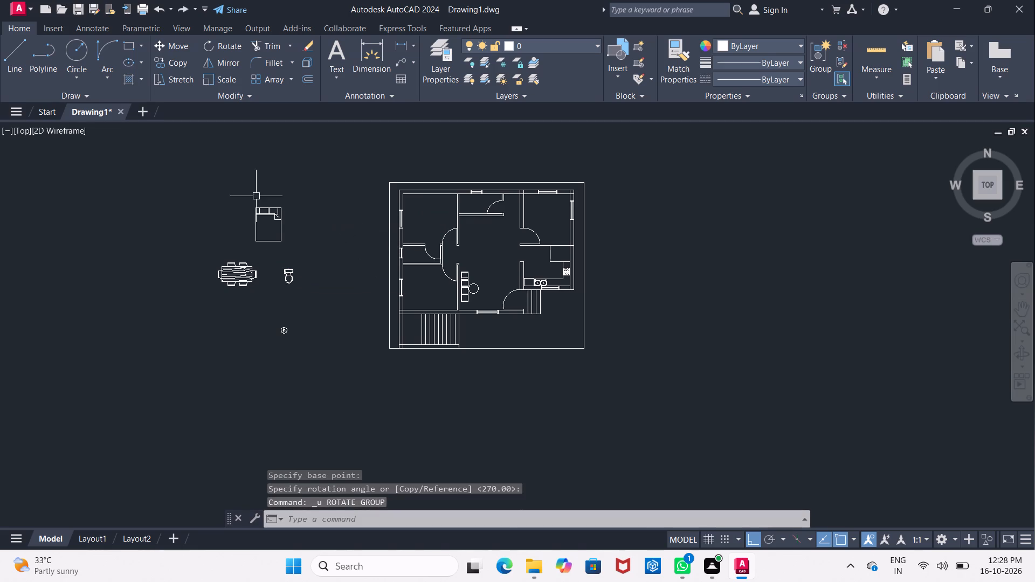
Rotate the bed 270° in Ortho mode about its northeast corner so its headboard faces east.
{"action": "left_click_drag", "start_coordinate": [240, 193], "coordinate": [244, 210]}
{"action": "left_click", "coordinate": [301, 268]}
{"action": "left_click", "coordinate": [209, 44]}
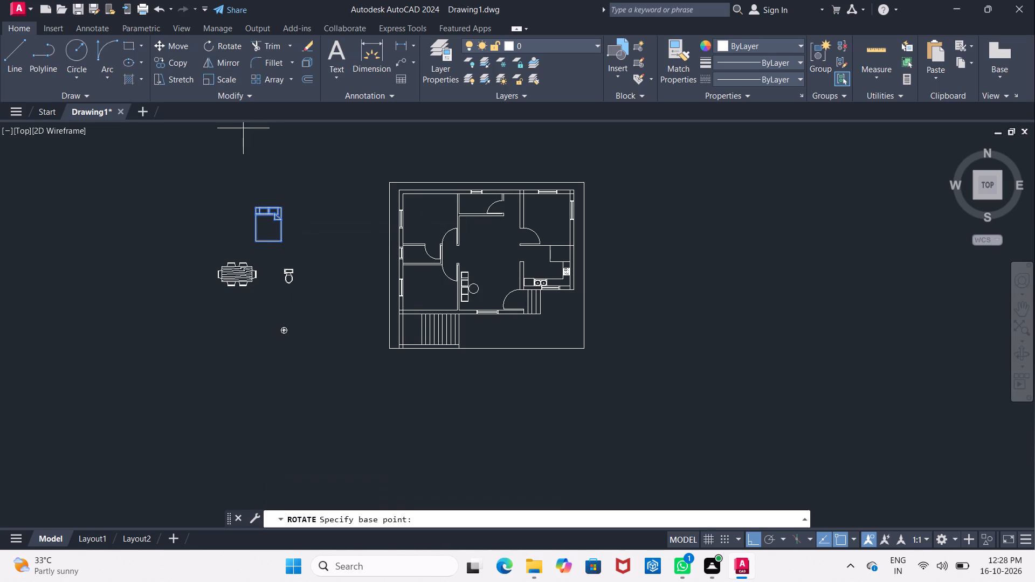
{"action": "left_click", "coordinate": [282, 209]}
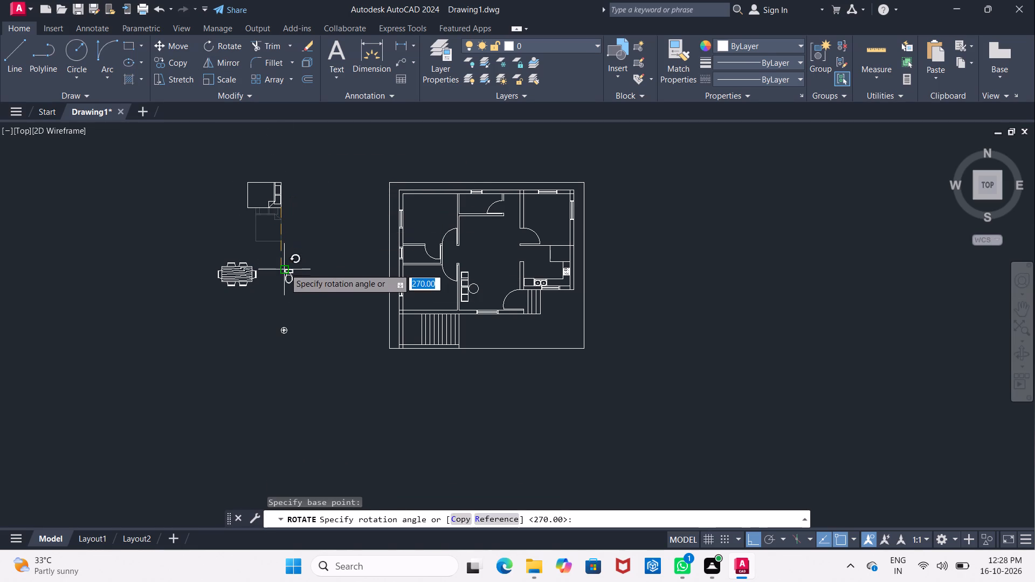
{"action": "left_click", "coordinate": [266, 386]}
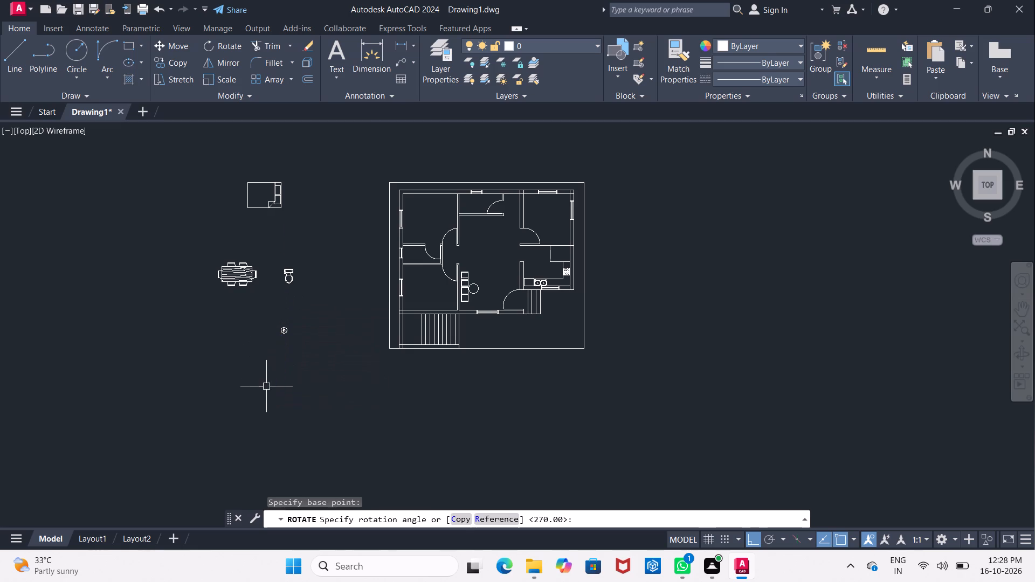
Move the bed with Ortho off into the northeast bedroom, placing its headboard against the east wall beside the window.
{"action": "left_click_drag", "start_coordinate": [225, 172], "coordinate": [229, 179]}
{"action": "left_click", "coordinate": [289, 256]}
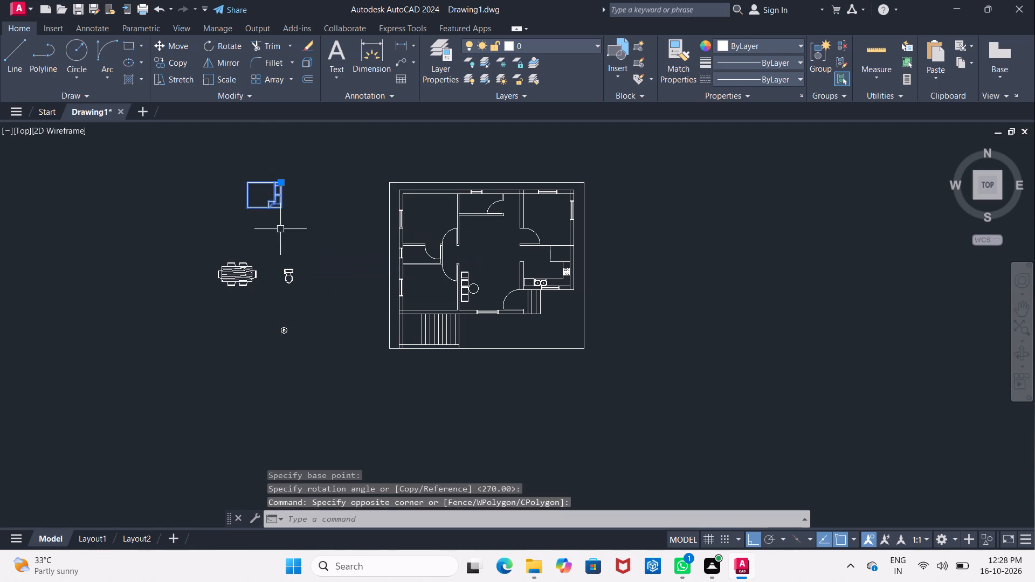
{"action": "left_click", "coordinate": [161, 45]}
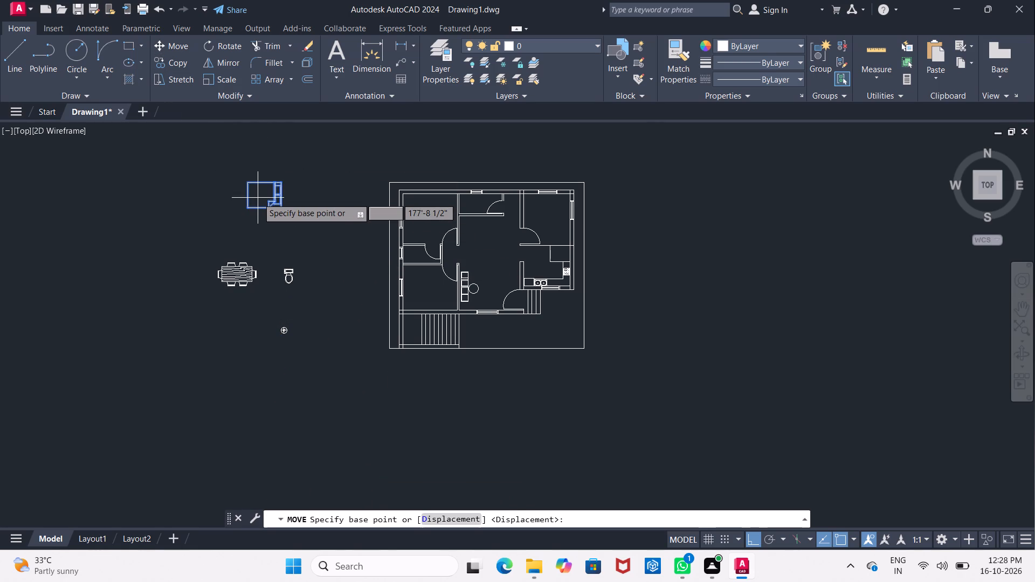
{"action": "left_click", "coordinate": [258, 195]}
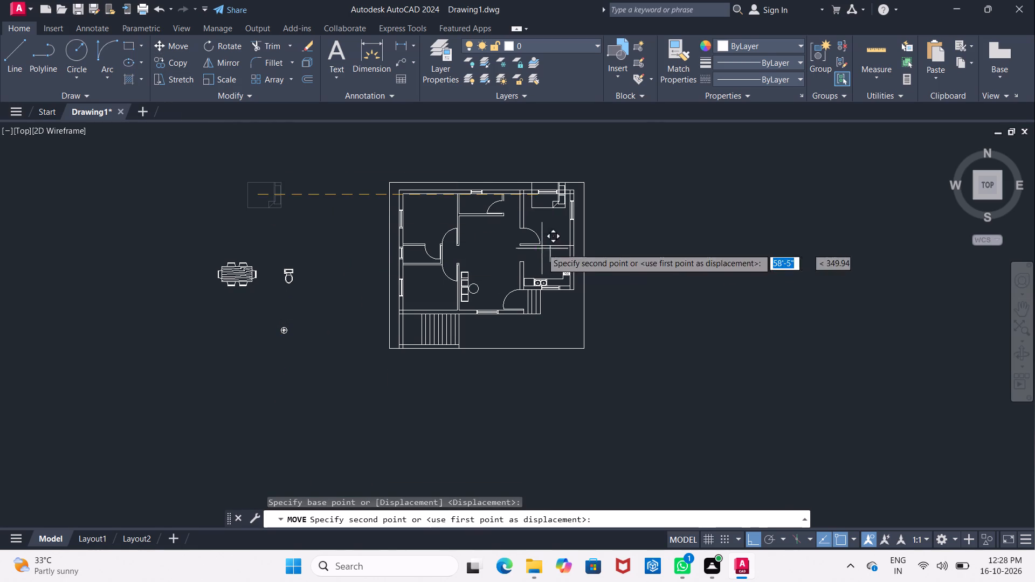
{"action": "left_click", "coordinate": [749, 541]}
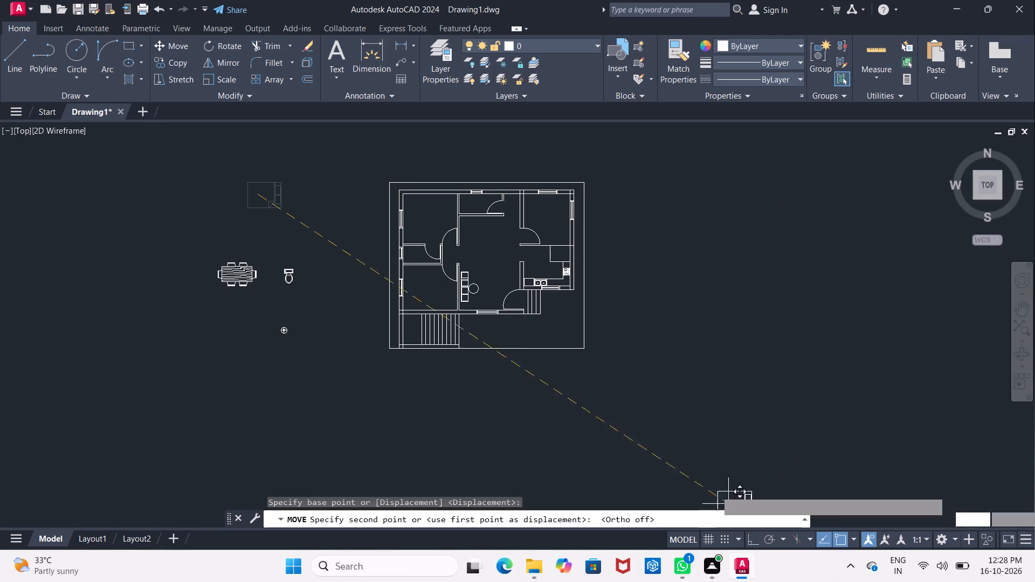
{"action": "scroll", "coordinate": [551, 224], "scroll_direction": "up", "scroll_amount": 4}
{"action": "middle_click_drag", "start_coordinate": [541, 218], "coordinate": [473, 355]}
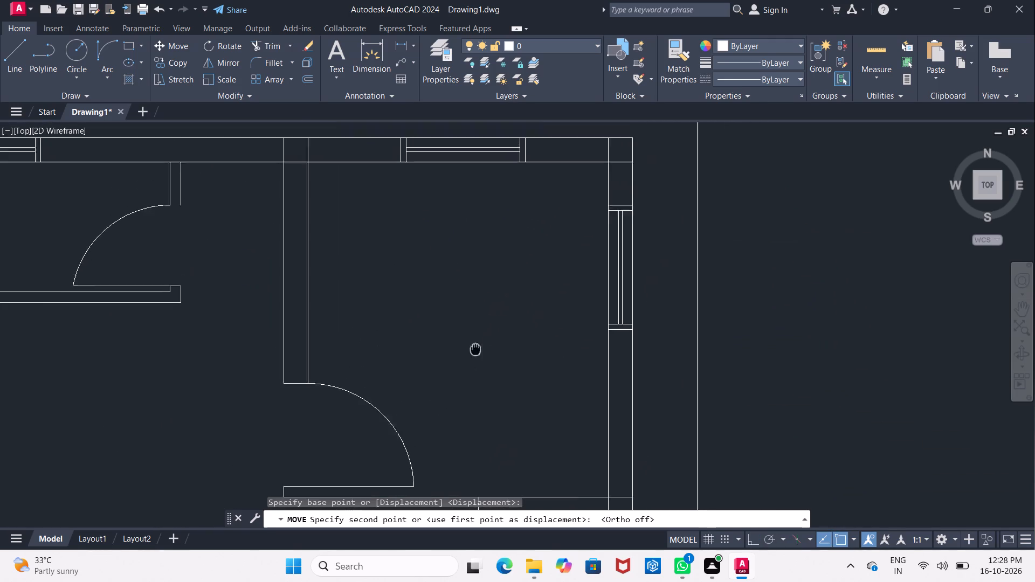
{"action": "middle_click_drag", "start_coordinate": [473, 355], "coordinate": [468, 366]}
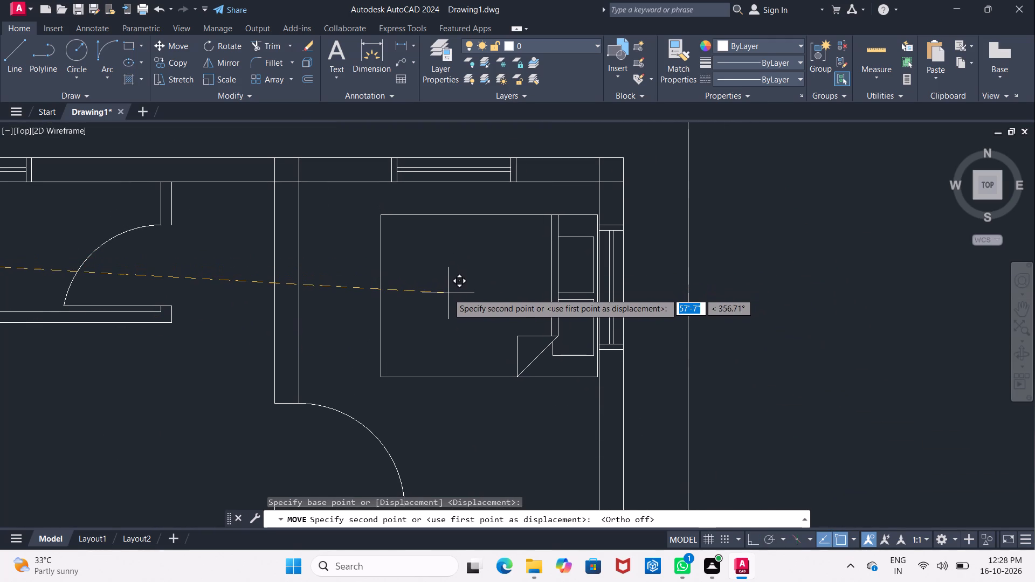
{"action": "left_click", "coordinate": [448, 300]}
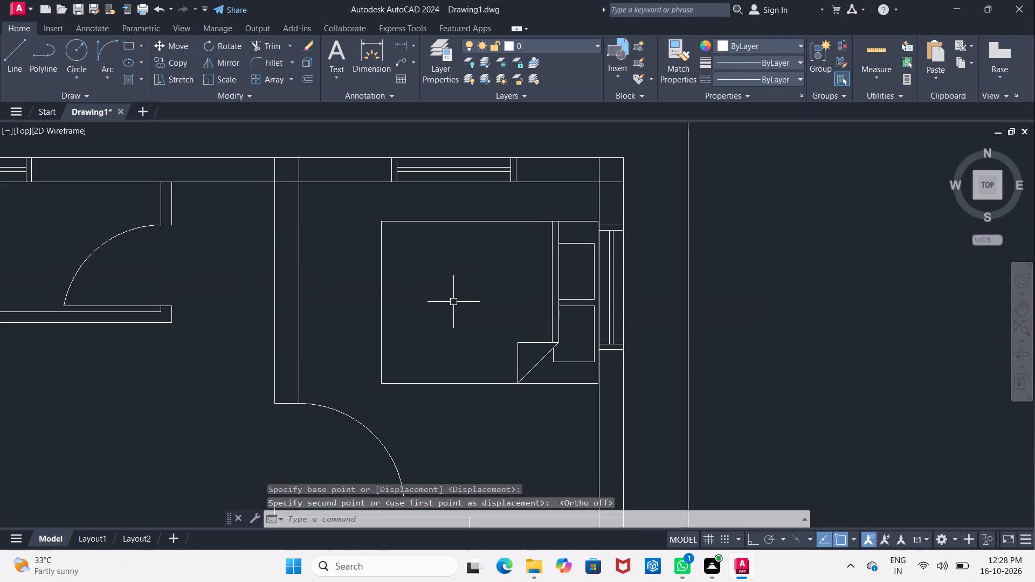
Copy the round lamp into the northeast bedroom's corner, between the bed's north side and the north wall.
{"action": "middle_click_drag", "start_coordinate": [458, 301], "coordinate": [527, 237]}
{"action": "scroll", "coordinate": [527, 237], "scroll_direction": "down", "scroll_amount": 3}
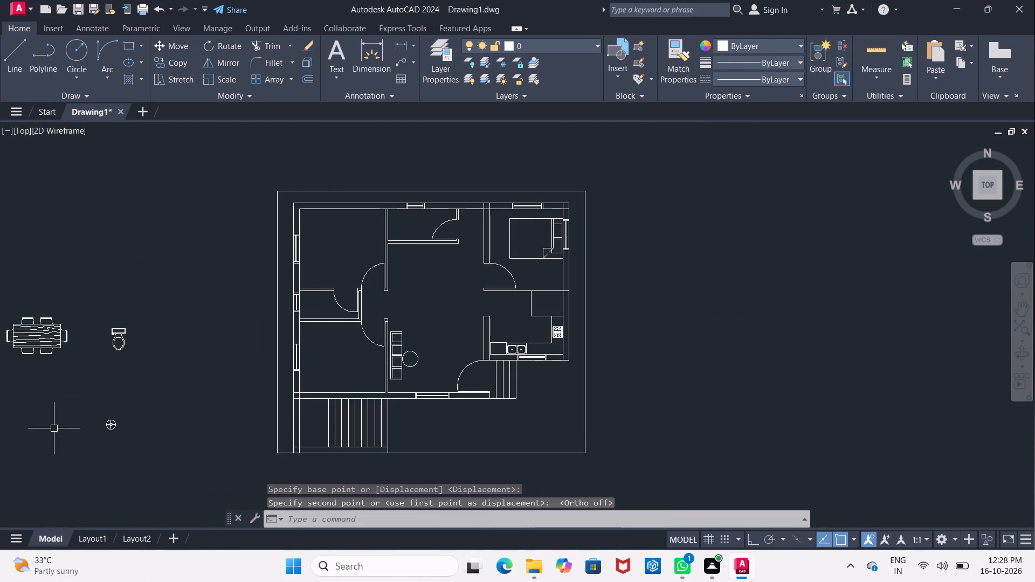
{"action": "left_click", "coordinate": [112, 421]}
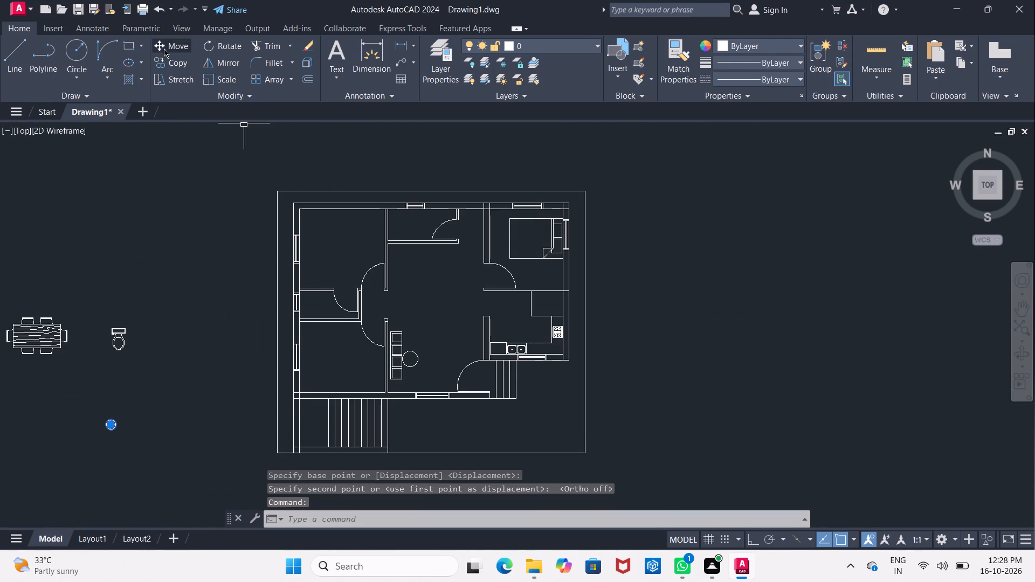
{"action": "left_click", "coordinate": [162, 60]}
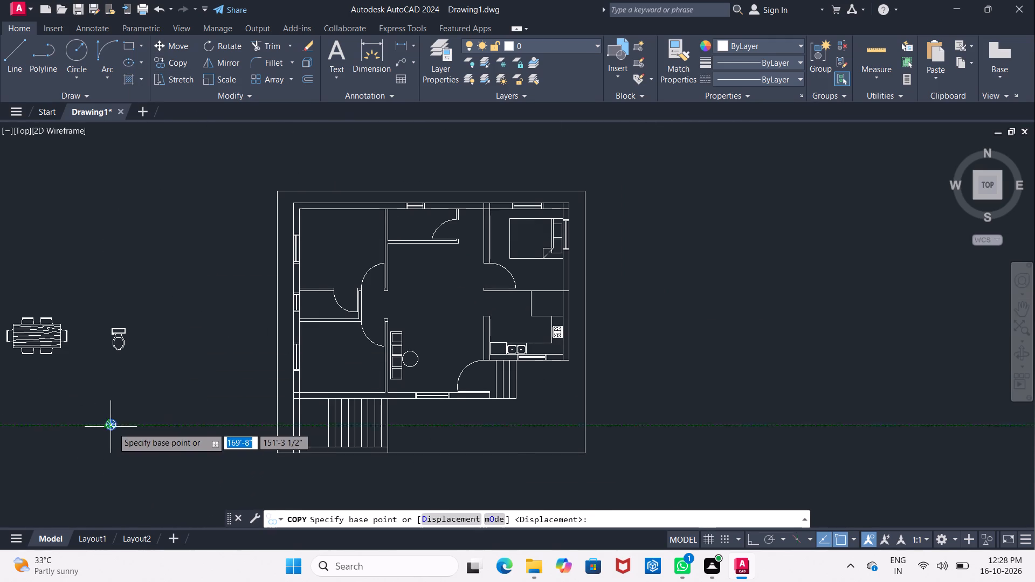
{"action": "left_click", "coordinate": [113, 427]}
{"action": "scroll", "coordinate": [556, 233], "scroll_direction": "up", "scroll_amount": 5}
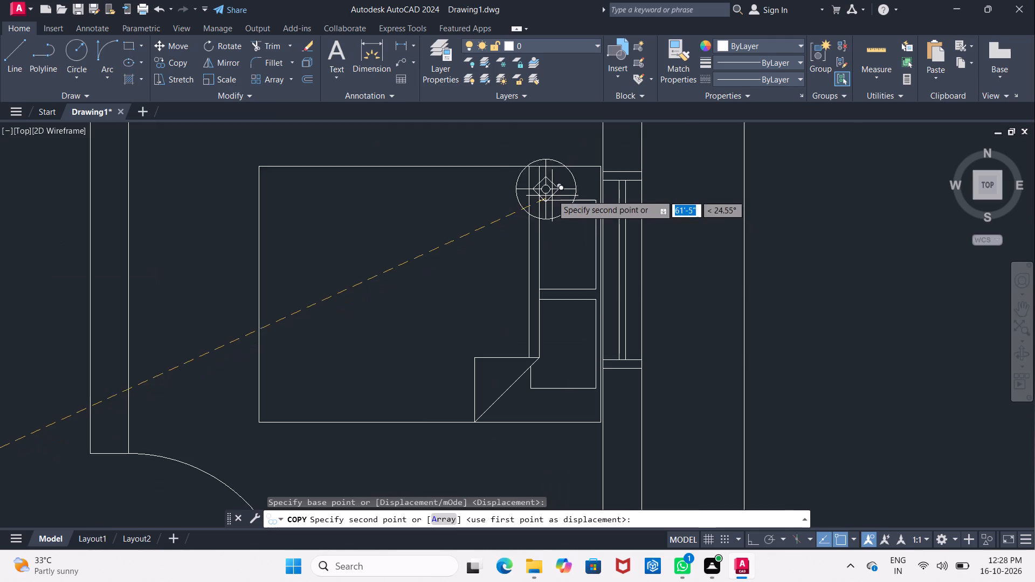
{"action": "middle_click_drag", "start_coordinate": [552, 192], "coordinate": [486, 326]}
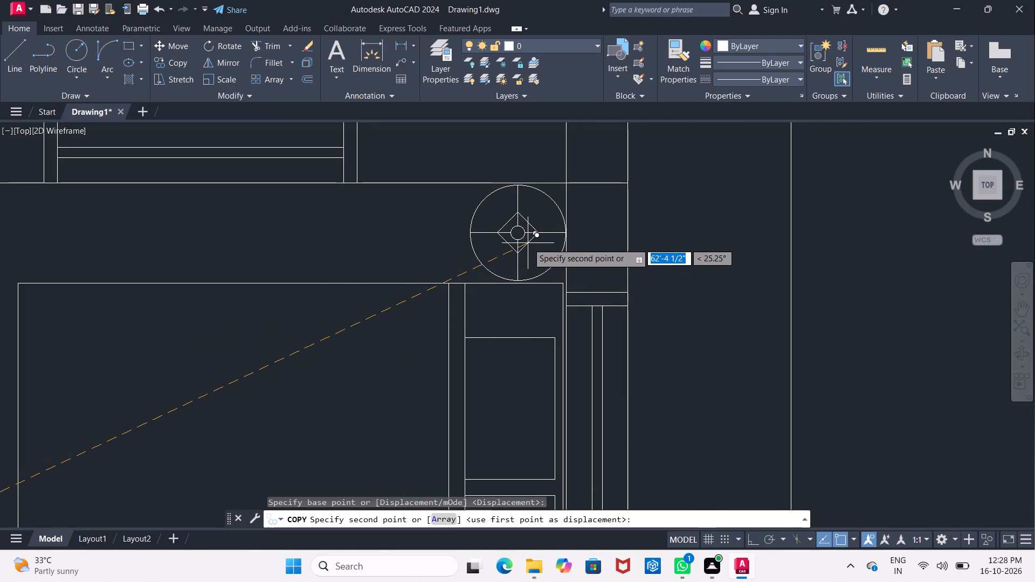
{"action": "left_click", "coordinate": [528, 243]}
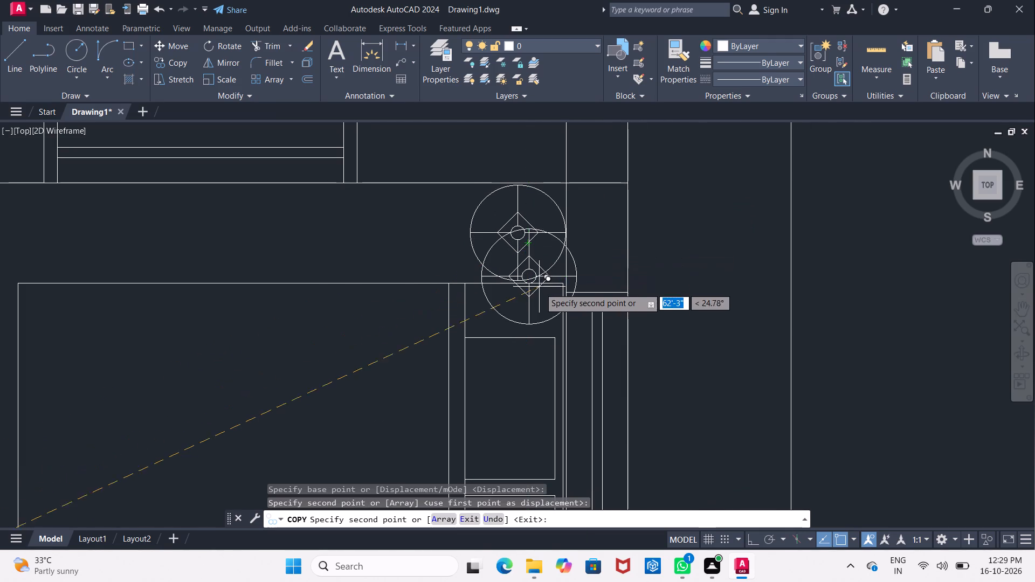
{"action": "key", "text": "Escape"}
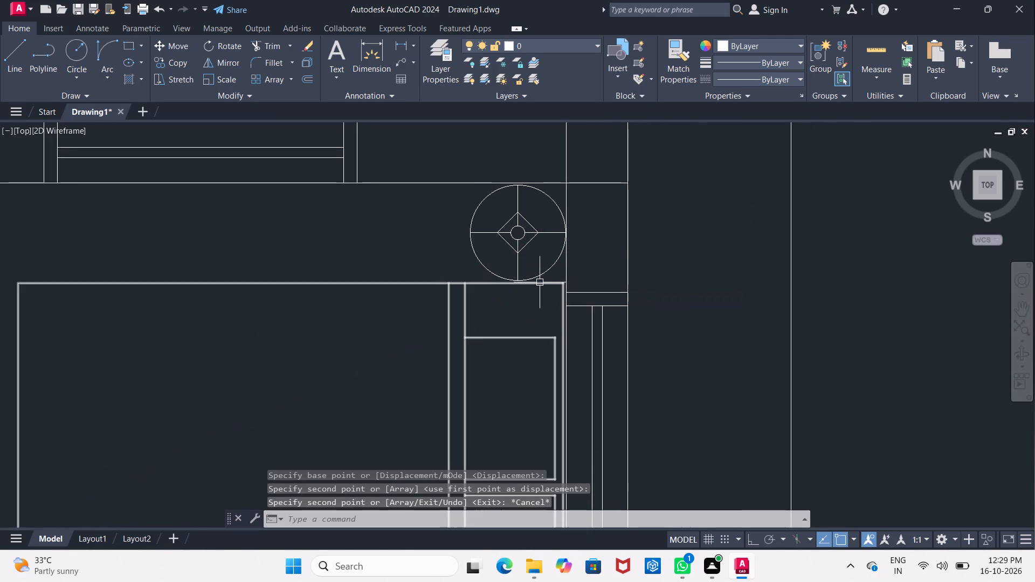
Copy the corner lamp straight south about 6'-2 1/2" with Ortho on, placing it beside the bed's south side at the east wall.
{"action": "left_click", "coordinate": [748, 539]}
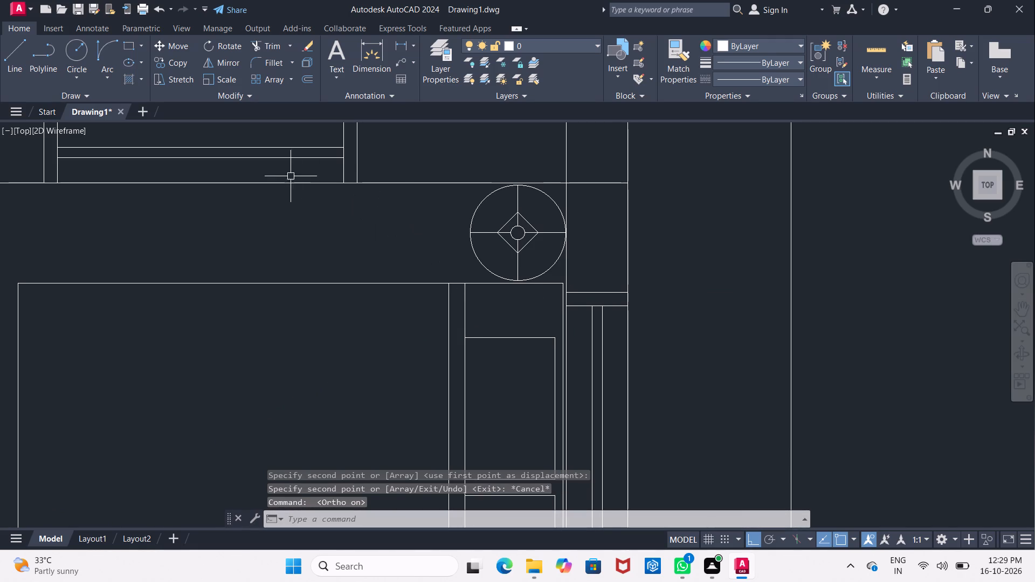
{"action": "left_click", "coordinate": [475, 218]}
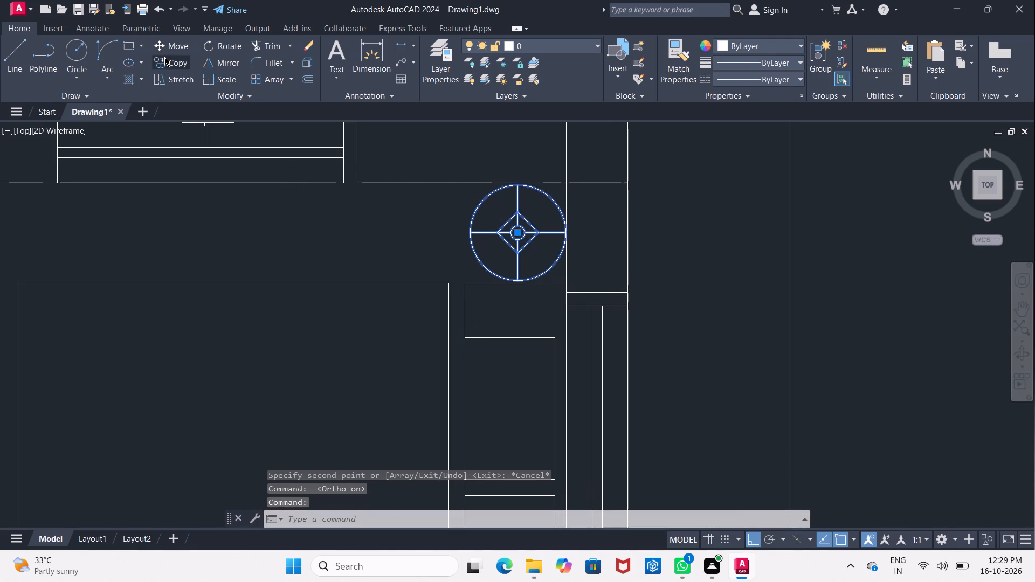
{"action": "left_click", "coordinate": [164, 61]}
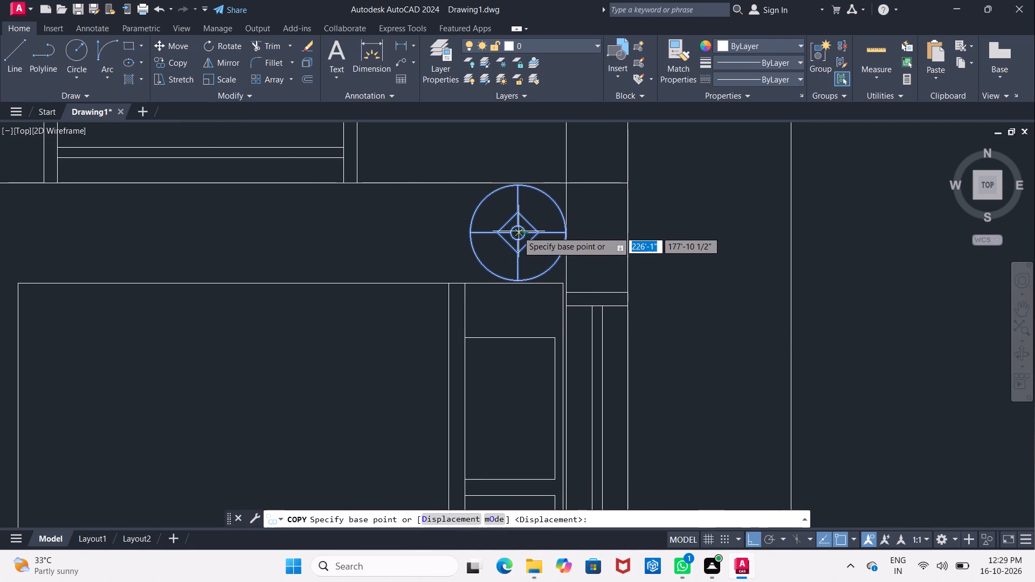
{"action": "left_click", "coordinate": [517, 231]}
{"action": "middle_click_drag", "start_coordinate": [536, 405], "coordinate": [512, 186]}
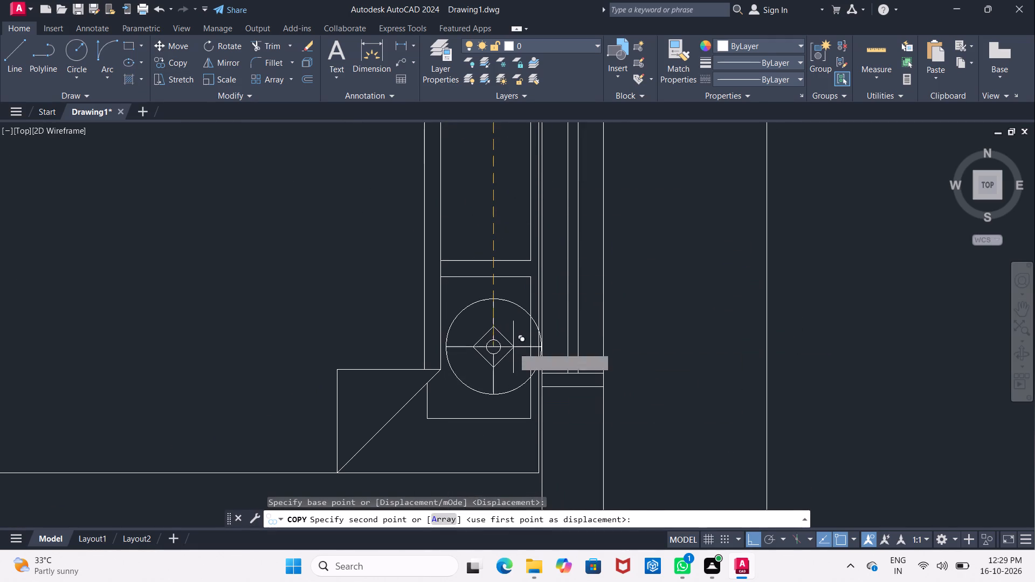
{"action": "scroll", "coordinate": [510, 403], "scroll_direction": "down", "scroll_amount": 1}
{"action": "middle_click_drag", "start_coordinate": [510, 399], "coordinate": [507, 258]}
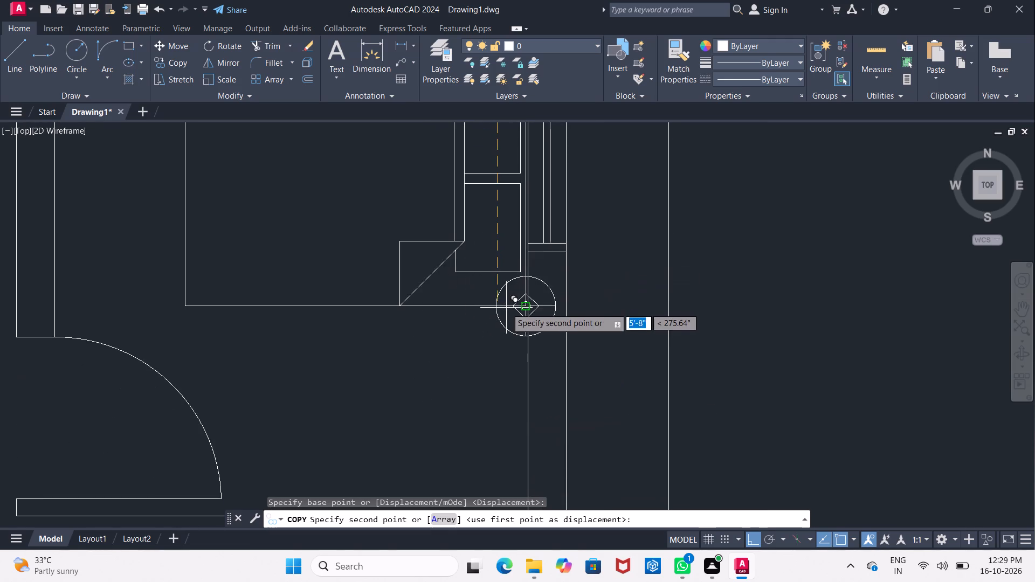
{"action": "left_click", "coordinate": [491, 337]}
{"action": "key", "text": "Escape"}
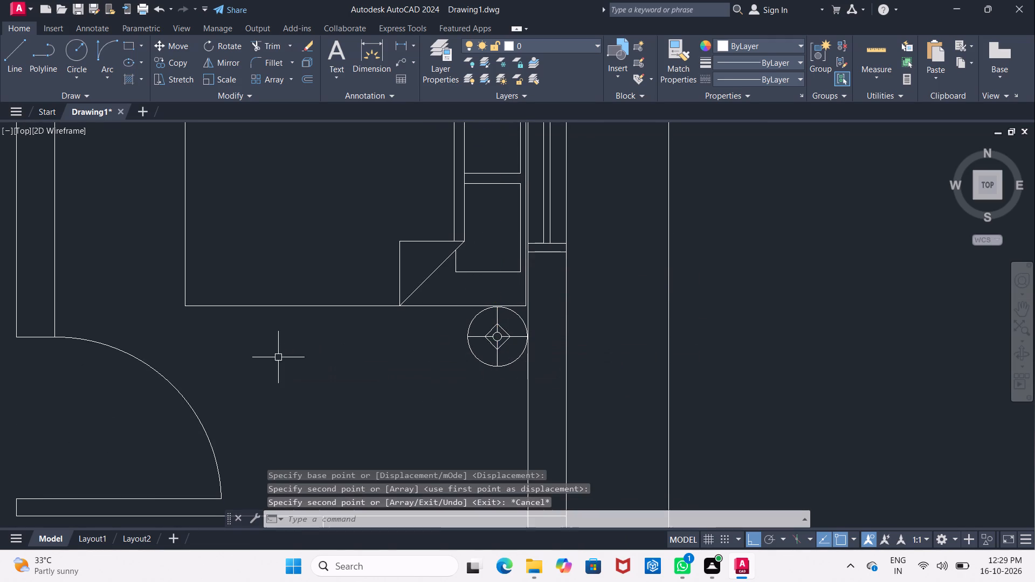
{"action": "scroll", "coordinate": [284, 359], "scroll_direction": "down", "scroll_amount": 1}
{"action": "middle_click", "coordinate": [289, 361]}
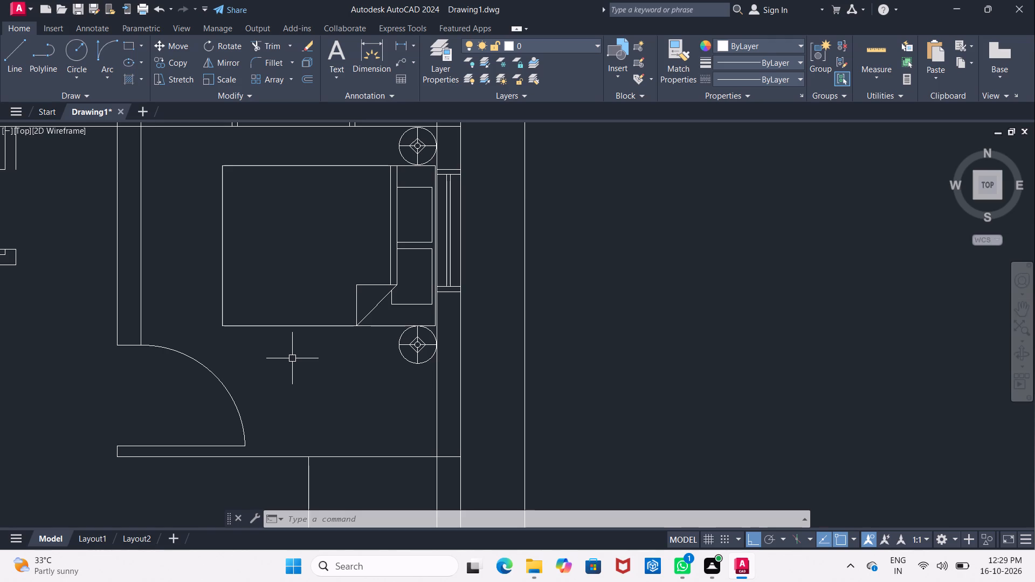
Copy the northeast bedroom's bed and both lamps about 26' straight west in Ortho mode into the northwest bedroom.
{"action": "scroll", "coordinate": [392, 343], "scroll_direction": "down", "scroll_amount": 2}
{"action": "middle_click_drag", "start_coordinate": [392, 341], "coordinate": [415, 293]}
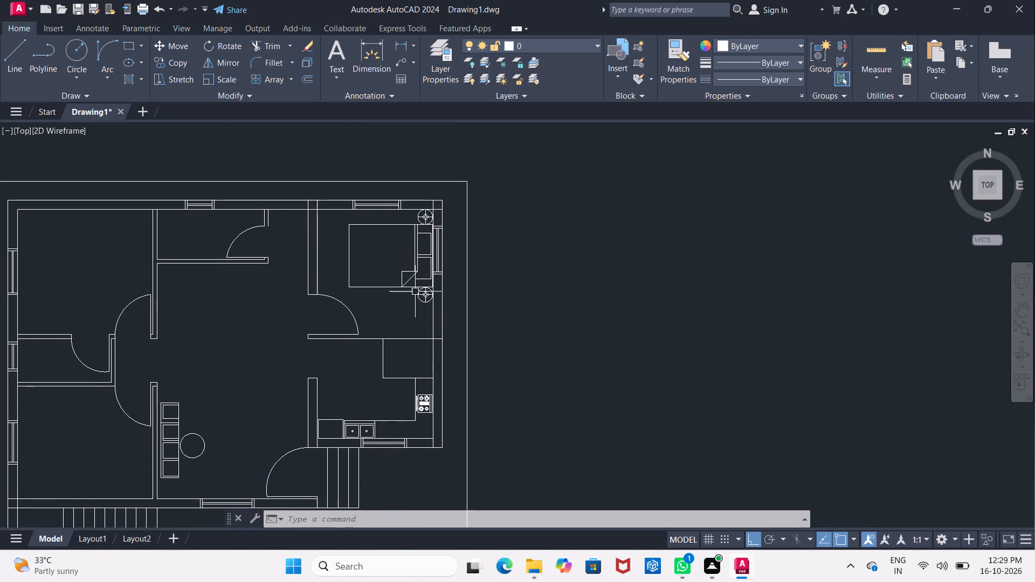
{"action": "scroll", "coordinate": [368, 232], "scroll_direction": "up", "scroll_amount": 3}
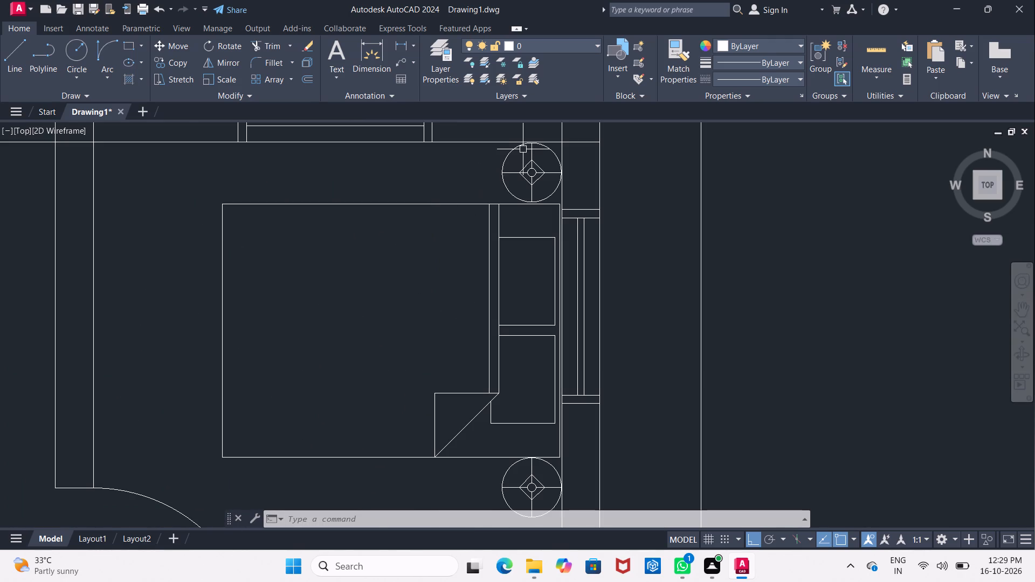
{"action": "left_click", "coordinate": [520, 149]}
{"action": "left_click", "coordinate": [474, 201]}
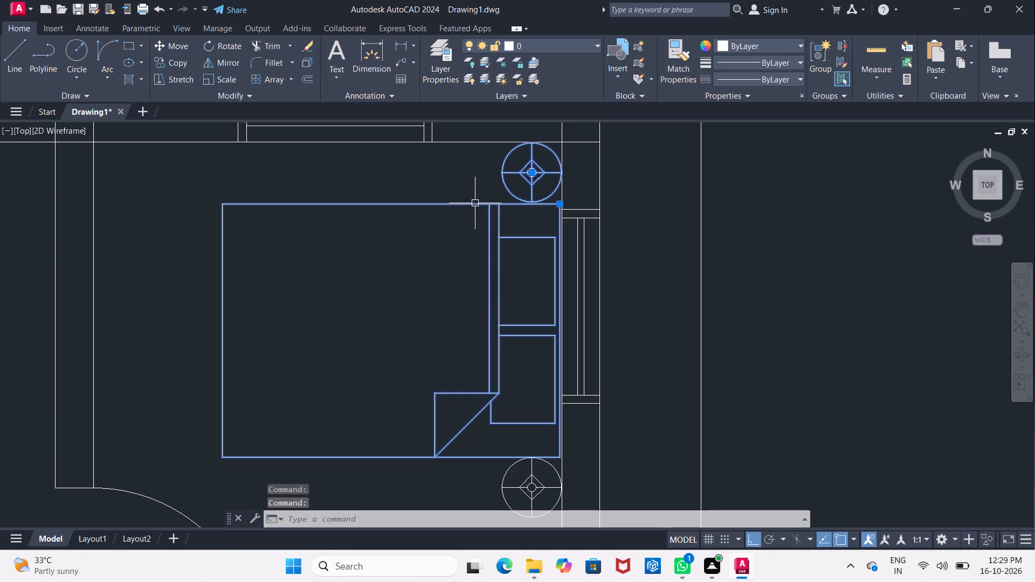
{"action": "left_click", "coordinate": [512, 469]}
{"action": "scroll", "coordinate": [465, 368], "scroll_direction": "down", "scroll_amount": 1}
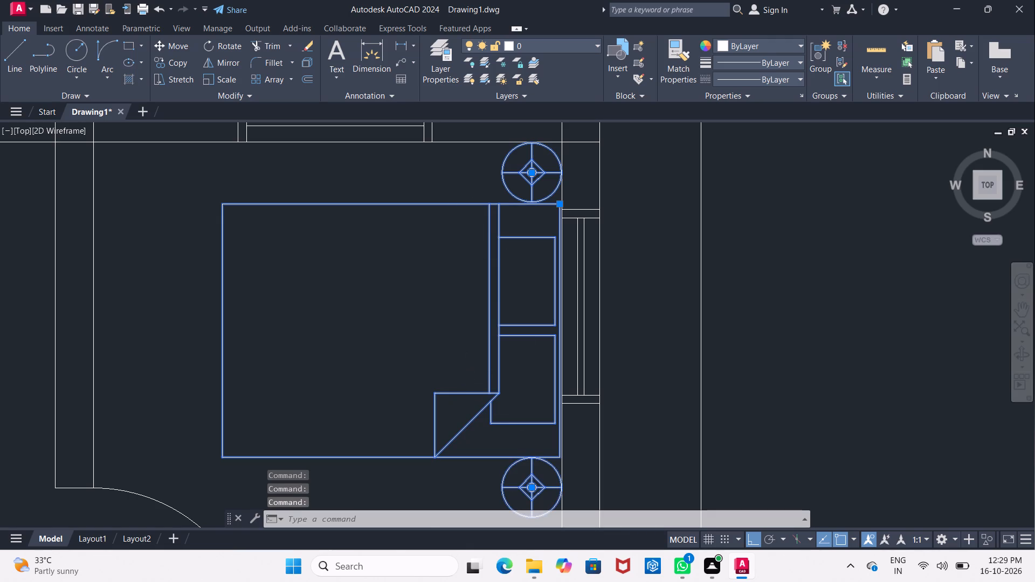
{"action": "scroll", "coordinate": [465, 368], "scroll_direction": "down", "scroll_amount": 1}
{"action": "middle_click_drag", "start_coordinate": [465, 368], "coordinate": [513, 335]}
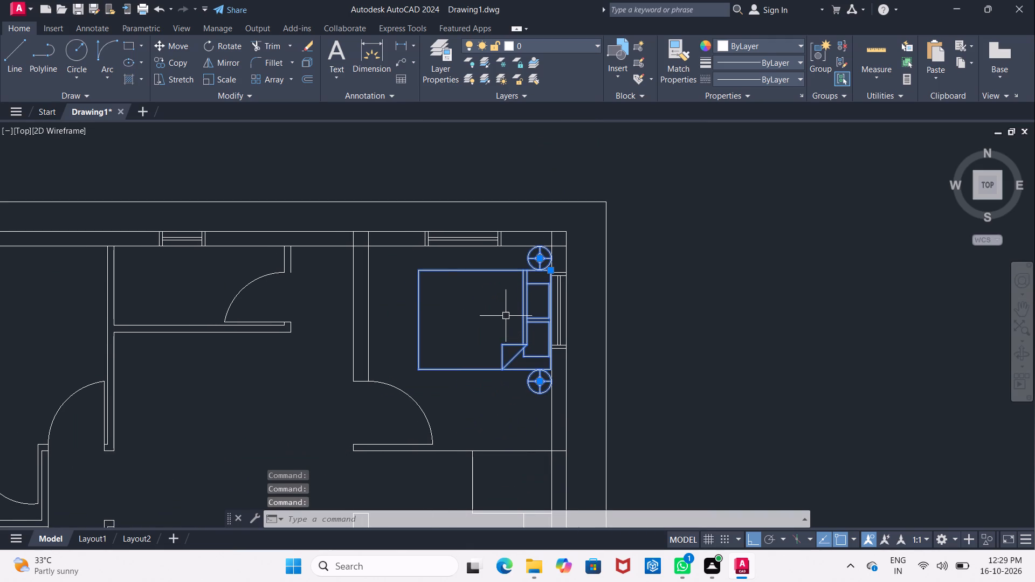
{"action": "left_click", "coordinate": [184, 61]}
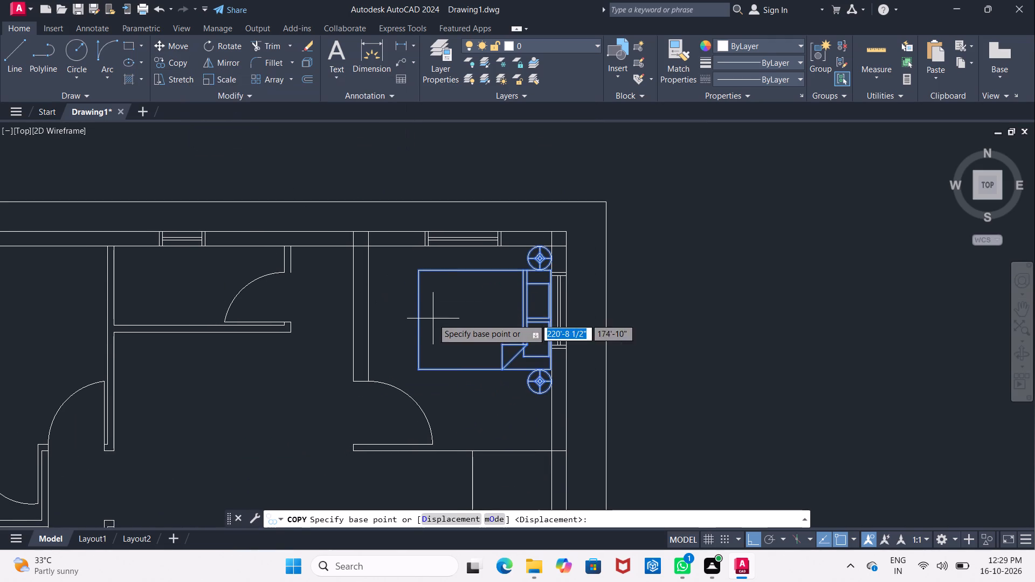
{"action": "left_click", "coordinate": [471, 321]}
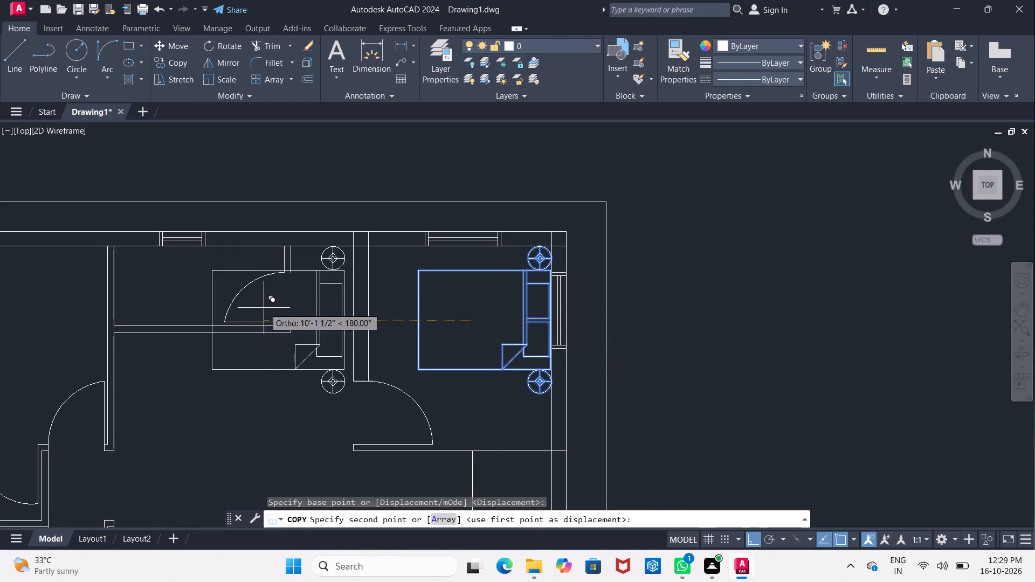
{"action": "middle_click_drag", "start_coordinate": [266, 306], "coordinate": [772, 275]}
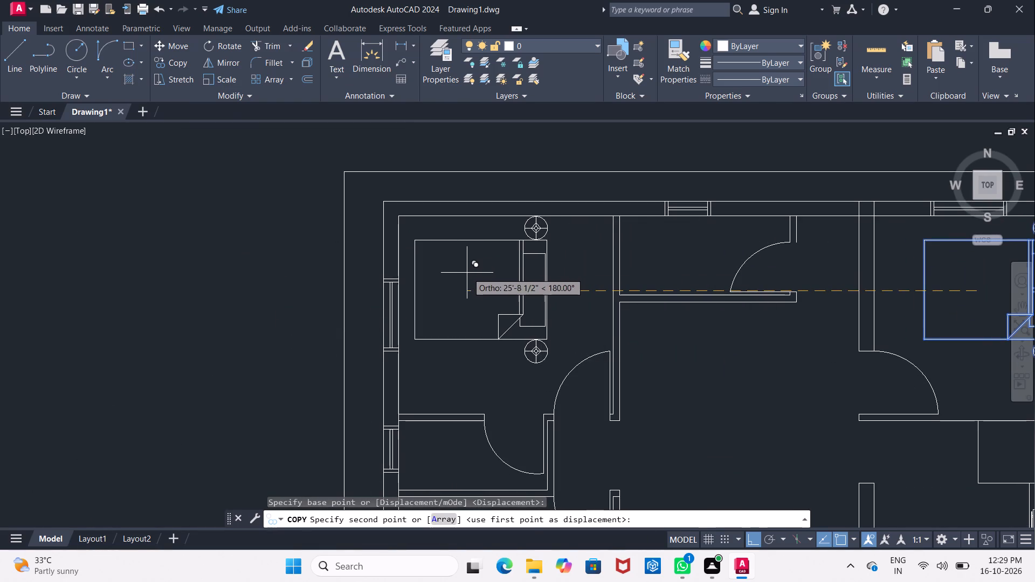
{"action": "left_click", "coordinate": [451, 273]}
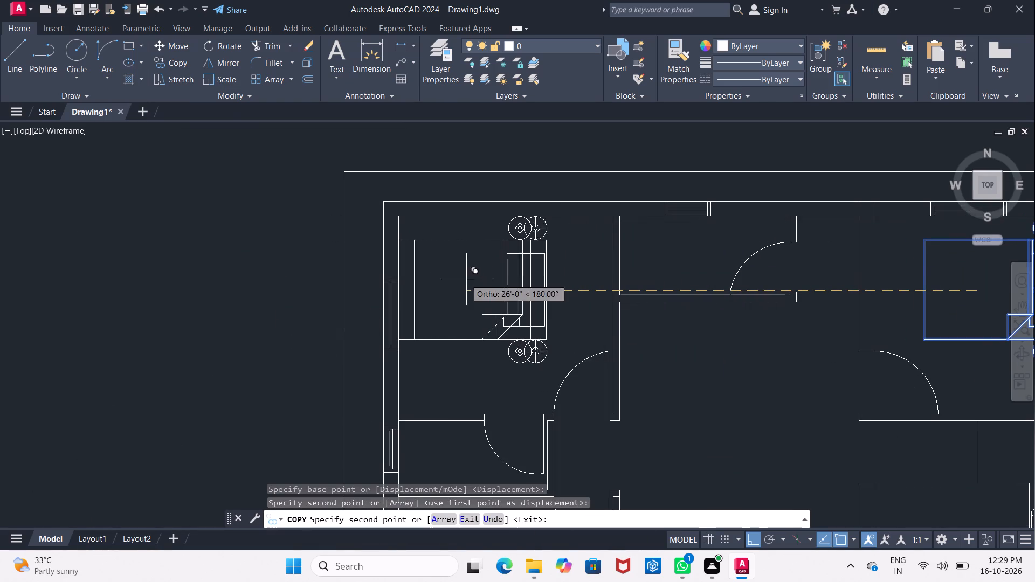
{"action": "key", "text": "Escape"}
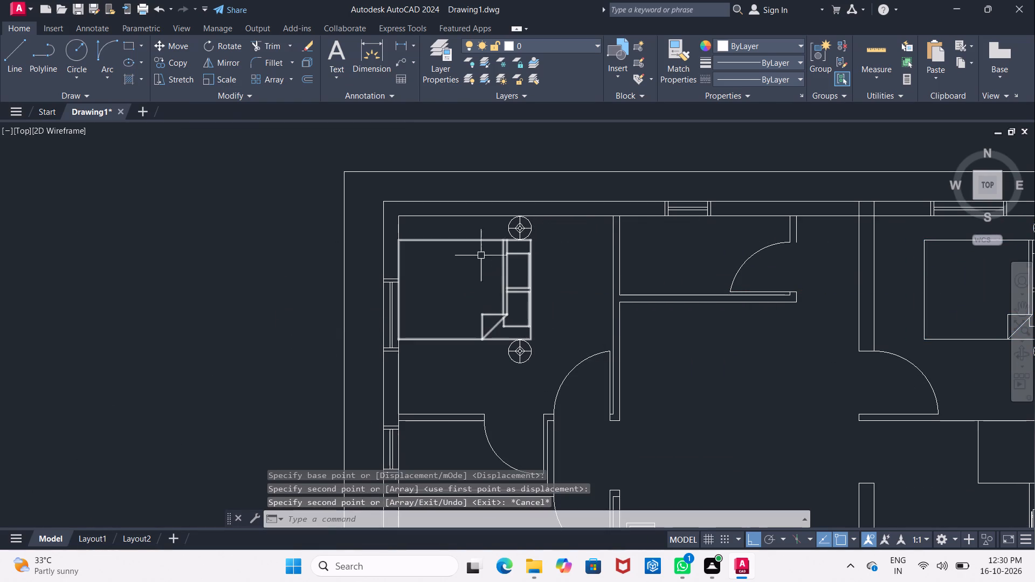
Rotate the copied bed and its two lamps 180° about the headboard's middle so the headboard faces west.
{"action": "left_click", "coordinate": [512, 220]}
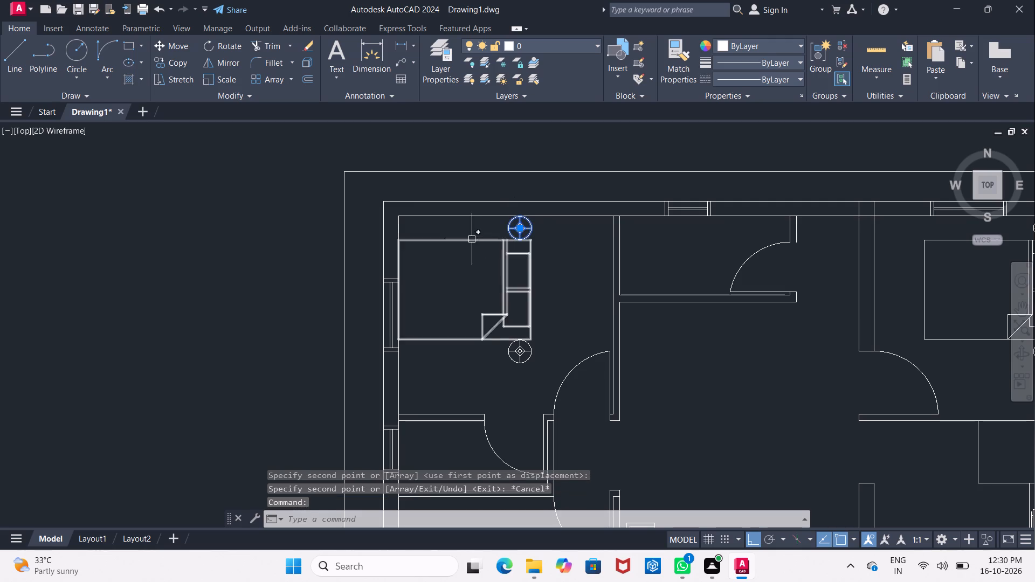
{"action": "left_click", "coordinate": [472, 239]}
{"action": "left_click", "coordinate": [526, 344]}
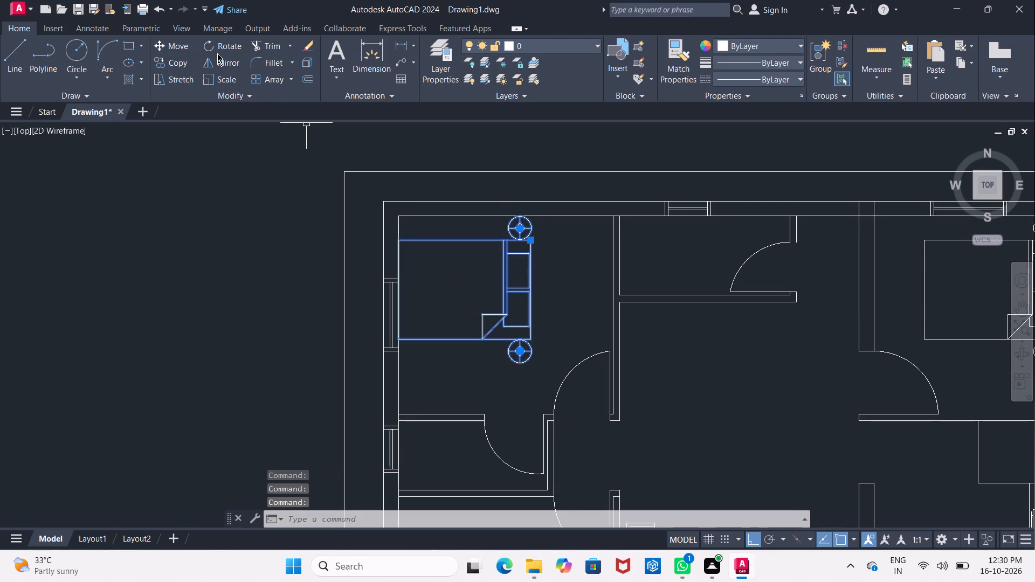
{"action": "left_click", "coordinate": [217, 47]}
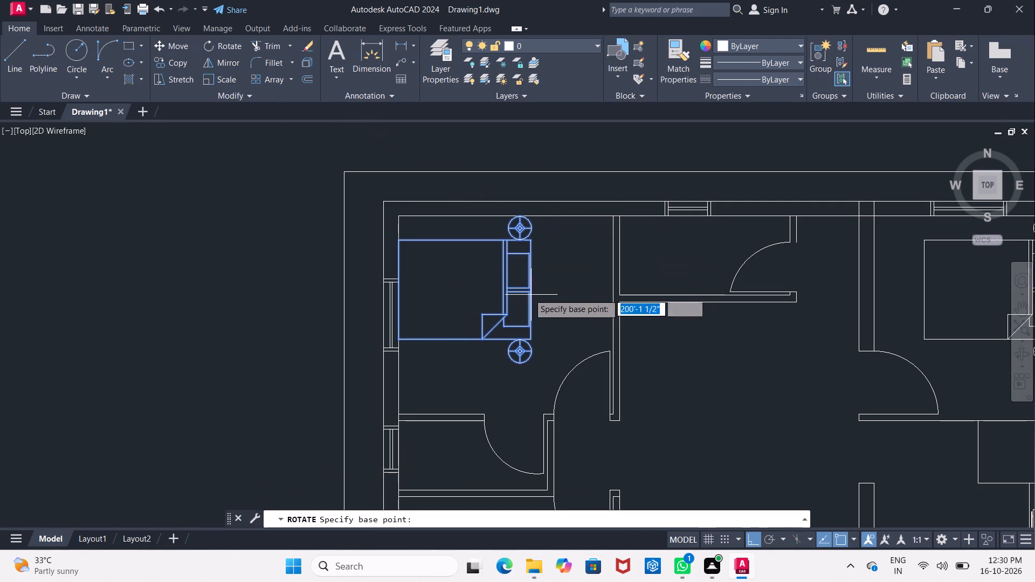
{"action": "left_click_drag", "start_coordinate": [528, 293], "coordinate": [536, 293]}
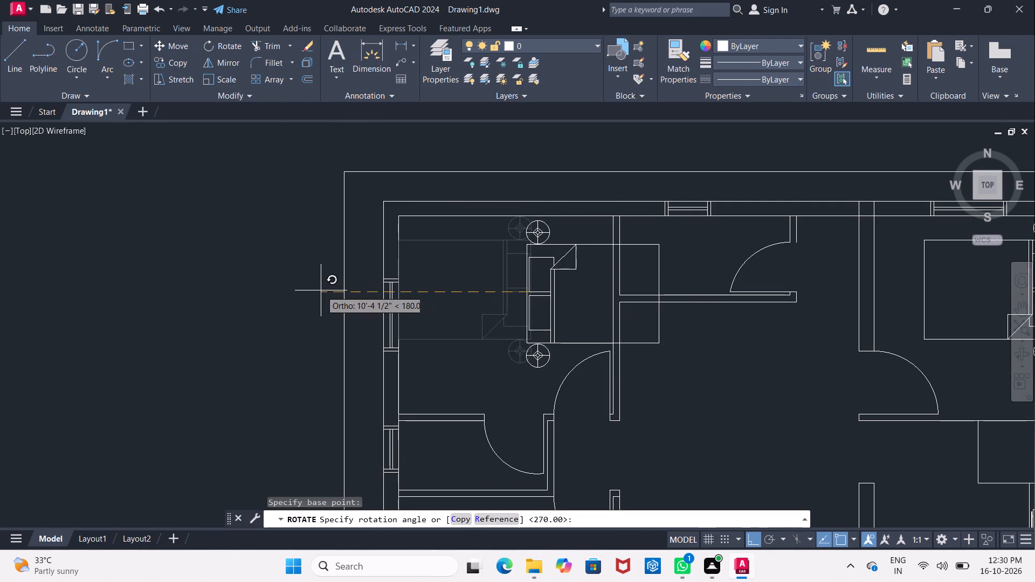
{"action": "left_click", "coordinate": [321, 290]}
Move the rotated bed and lamps about 6' straight west in Ortho mode, bringing the headboard close to the west wall.
{"action": "left_click", "coordinate": [533, 221]}
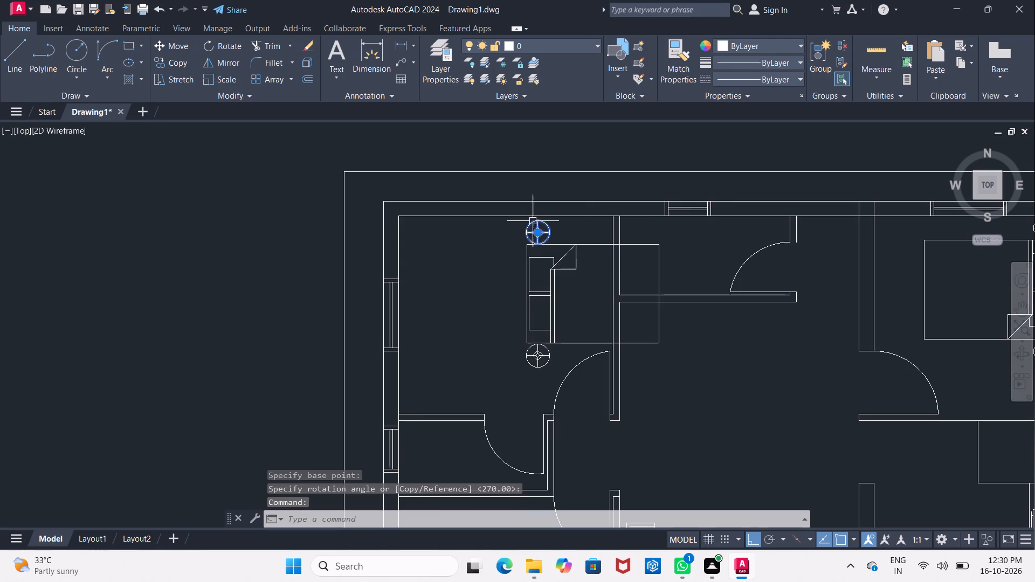
{"action": "left_click", "coordinate": [538, 354]}
{"action": "left_click", "coordinate": [527, 288]}
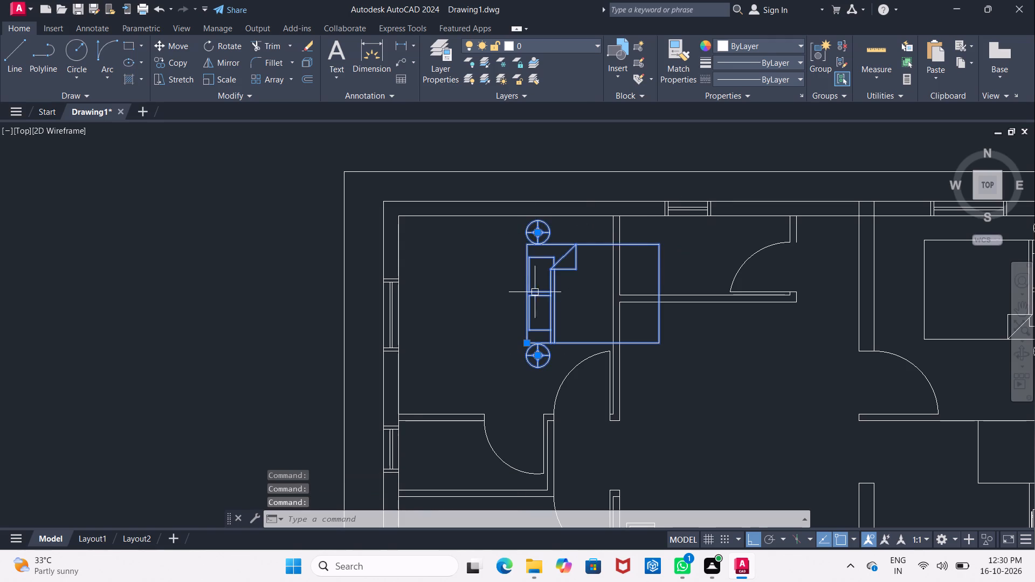
{"action": "left_click", "coordinate": [184, 46]}
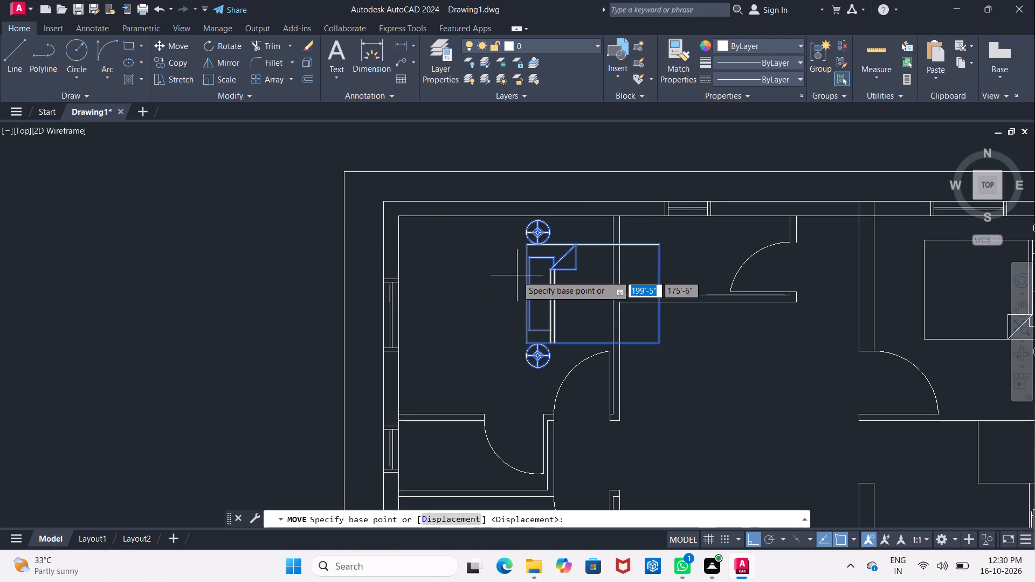
{"action": "left_click", "coordinate": [527, 299]}
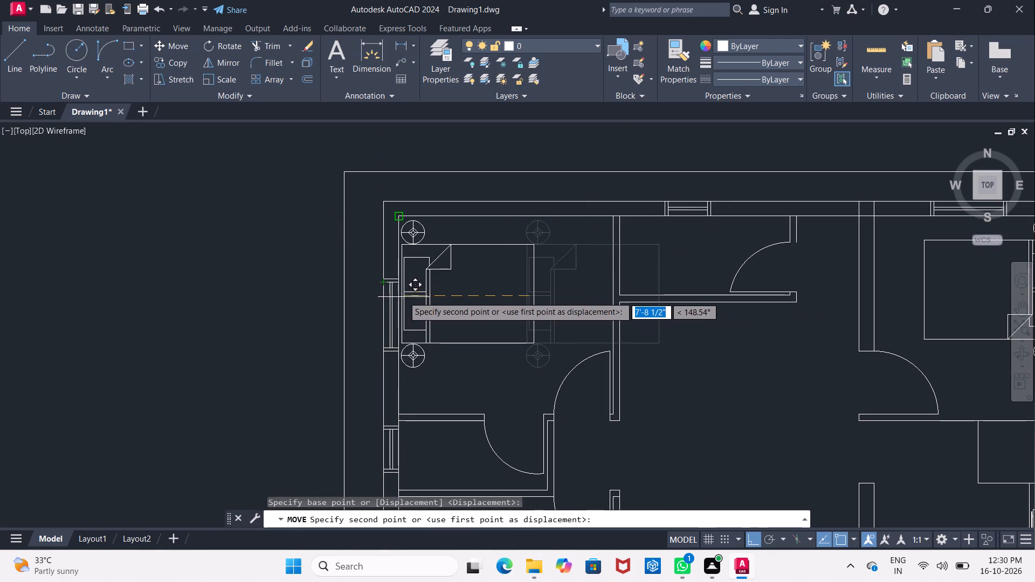
{"action": "scroll", "coordinate": [398, 289], "scroll_direction": "up", "scroll_amount": 2}
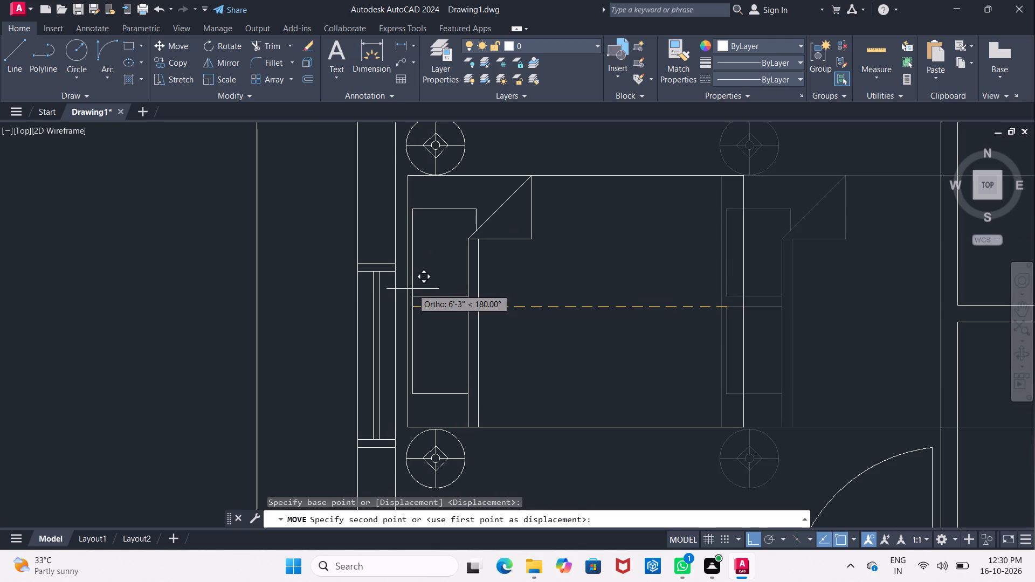
{"action": "left_click", "coordinate": [412, 289]}
Move the bed and lamps with Ortho off, snapping the north lamp's northernmost point to the bedroom's inner northwest corner.
{"action": "scroll", "coordinate": [478, 213], "scroll_direction": "down", "scroll_amount": 2}
{"action": "scroll", "coordinate": [467, 191], "scroll_direction": "up", "scroll_amount": 1}
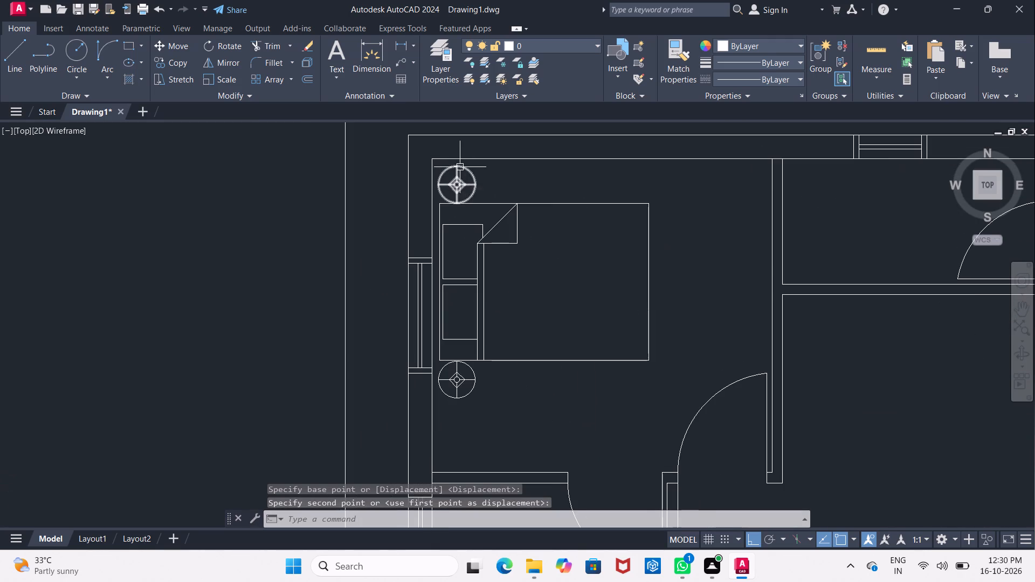
{"action": "left_click", "coordinate": [460, 167]}
{"action": "left_click", "coordinate": [487, 206]}
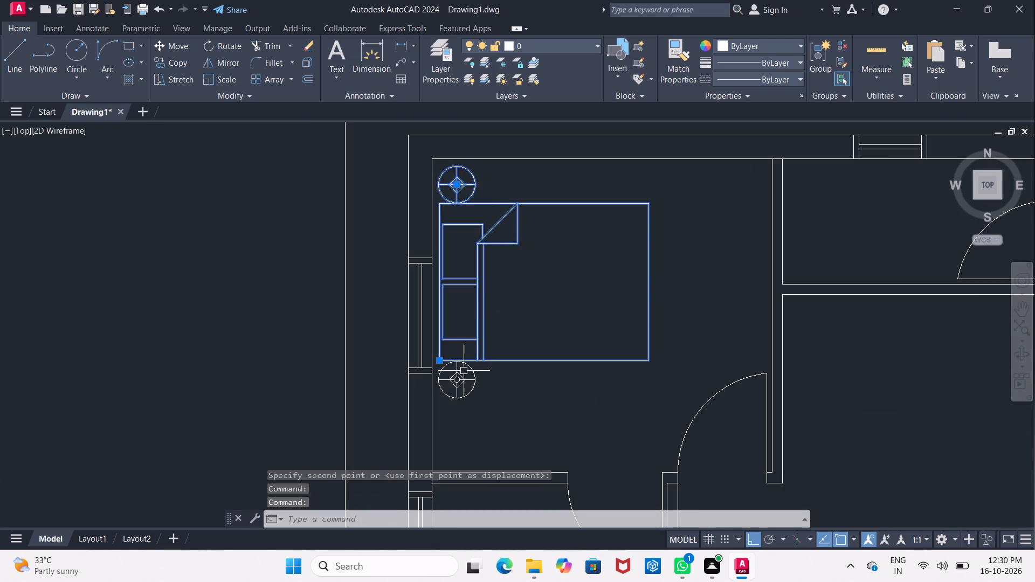
{"action": "left_click", "coordinate": [466, 369]}
{"action": "scroll", "coordinate": [433, 176], "scroll_direction": "up", "scroll_amount": 1}
{"action": "middle_click_drag", "start_coordinate": [433, 176], "coordinate": [403, 205]}
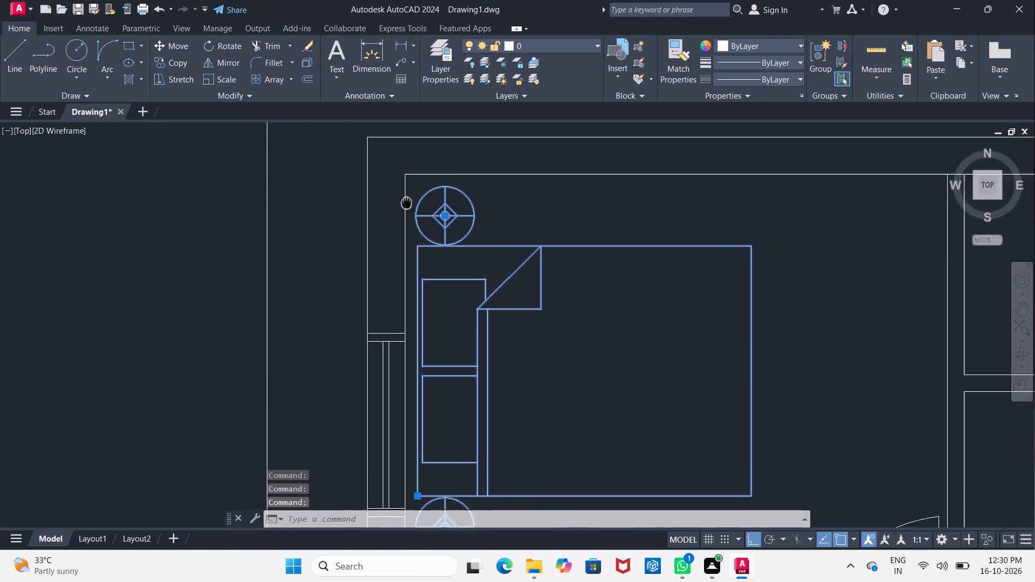
{"action": "middle_click_drag", "start_coordinate": [403, 205], "coordinate": [384, 216]}
{"action": "left_click", "coordinate": [165, 47]}
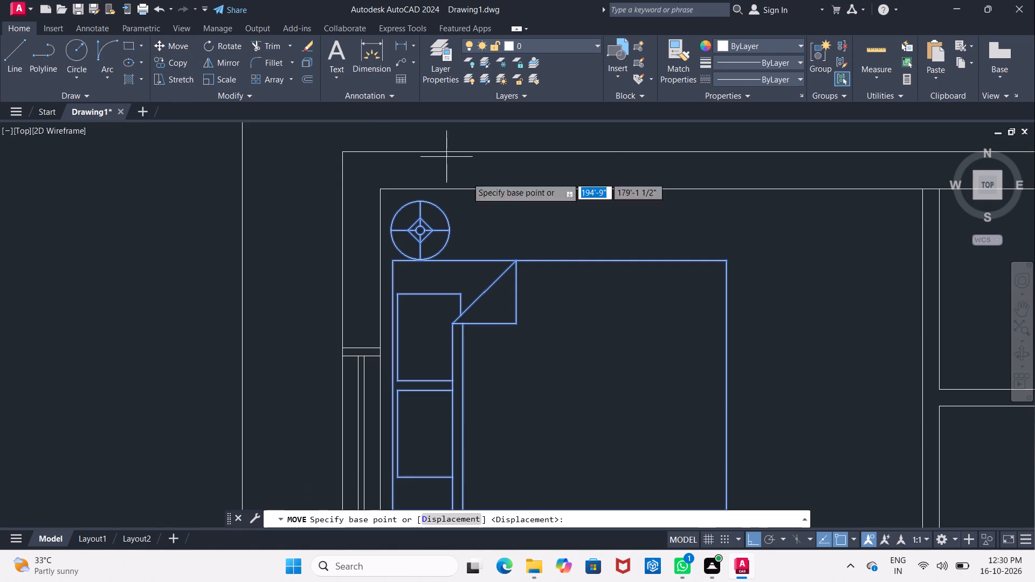
{"action": "scroll", "coordinate": [425, 224], "scroll_direction": "up", "scroll_amount": 1}
{"action": "left_click", "coordinate": [415, 192]}
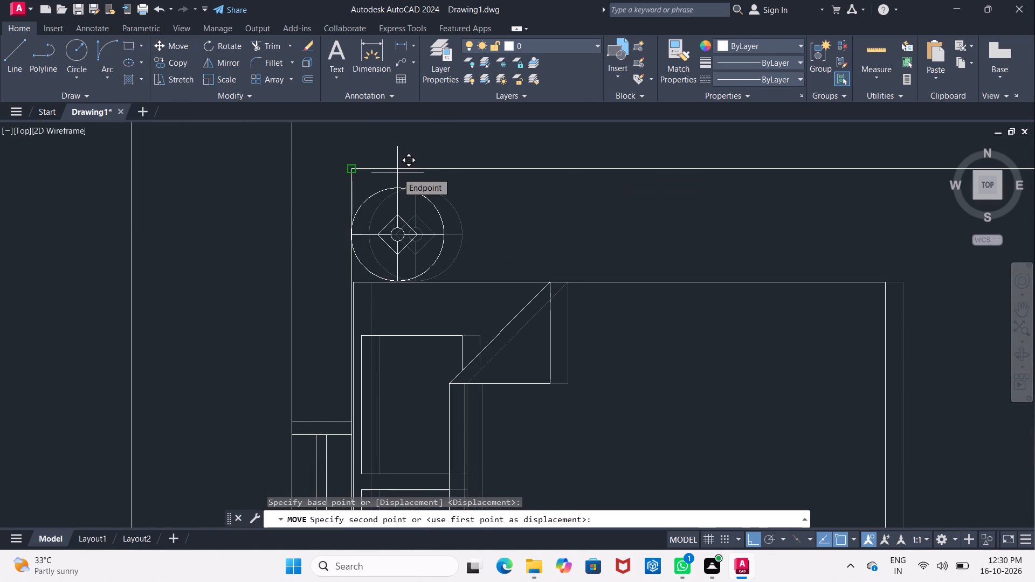
{"action": "scroll", "coordinate": [397, 172], "scroll_direction": "down", "scroll_amount": 5}
{"action": "scroll", "coordinate": [397, 172], "scroll_direction": "up", "scroll_amount": 1}
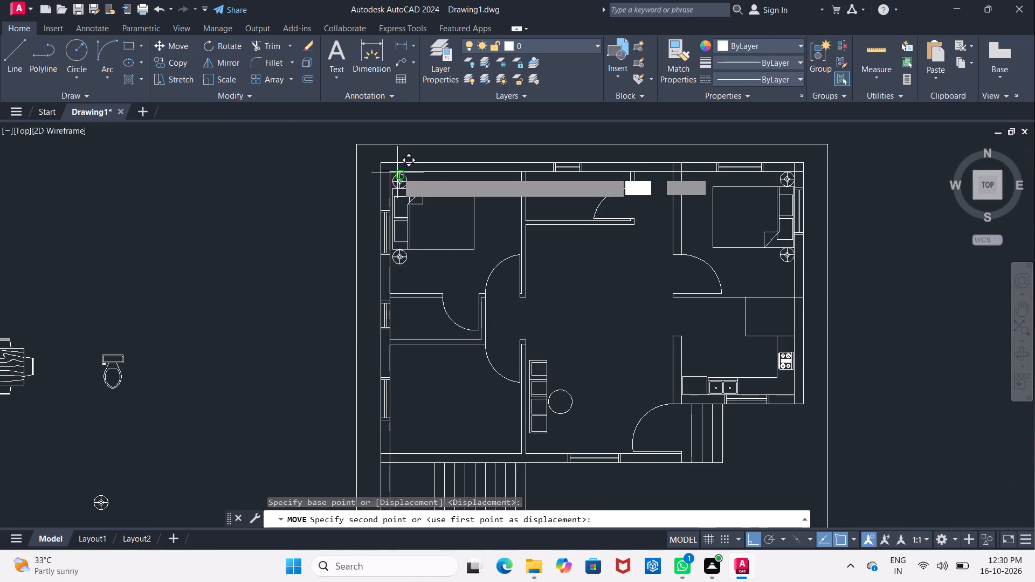
{"action": "scroll", "coordinate": [397, 172], "scroll_direction": "up", "scroll_amount": 3}
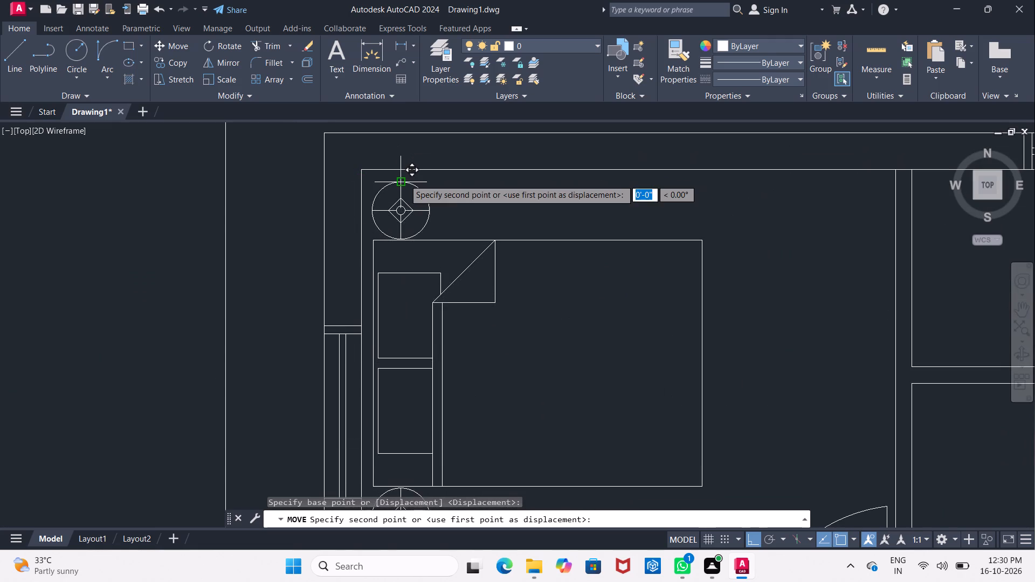
{"action": "left_click", "coordinate": [754, 537]}
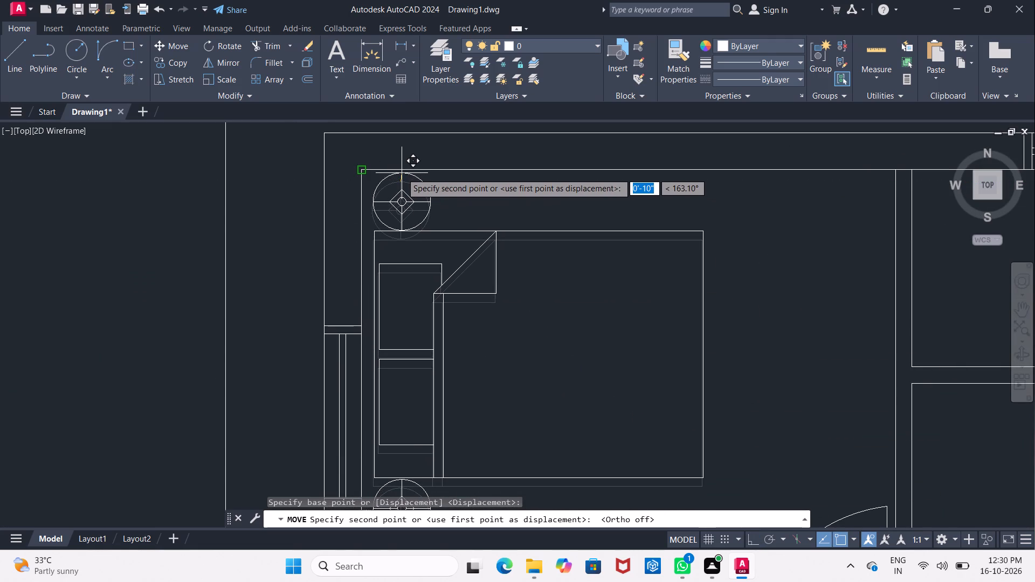
{"action": "scroll", "coordinate": [402, 172], "scroll_direction": "up", "scroll_amount": 2}
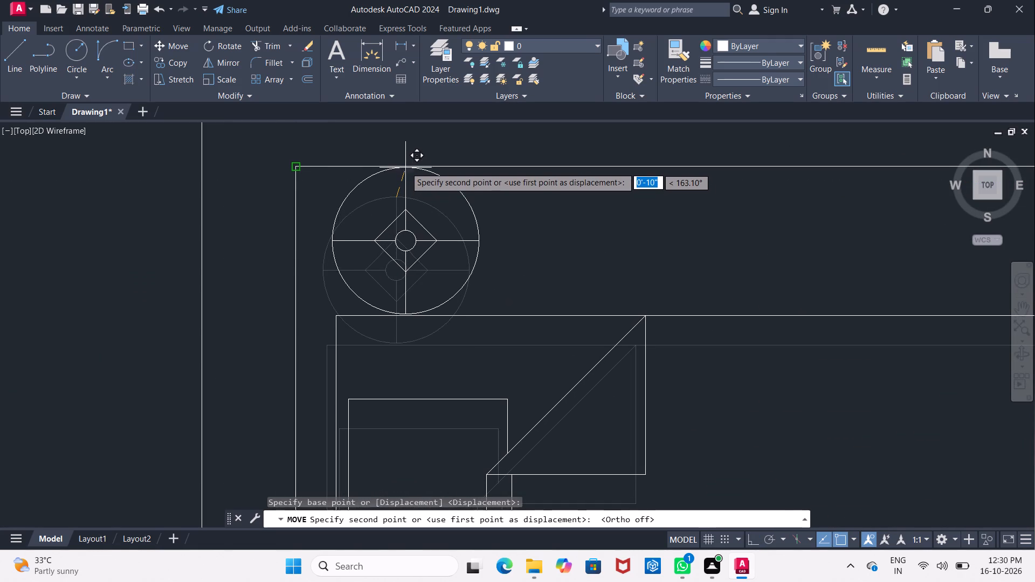
{"action": "left_click", "coordinate": [405, 167]}
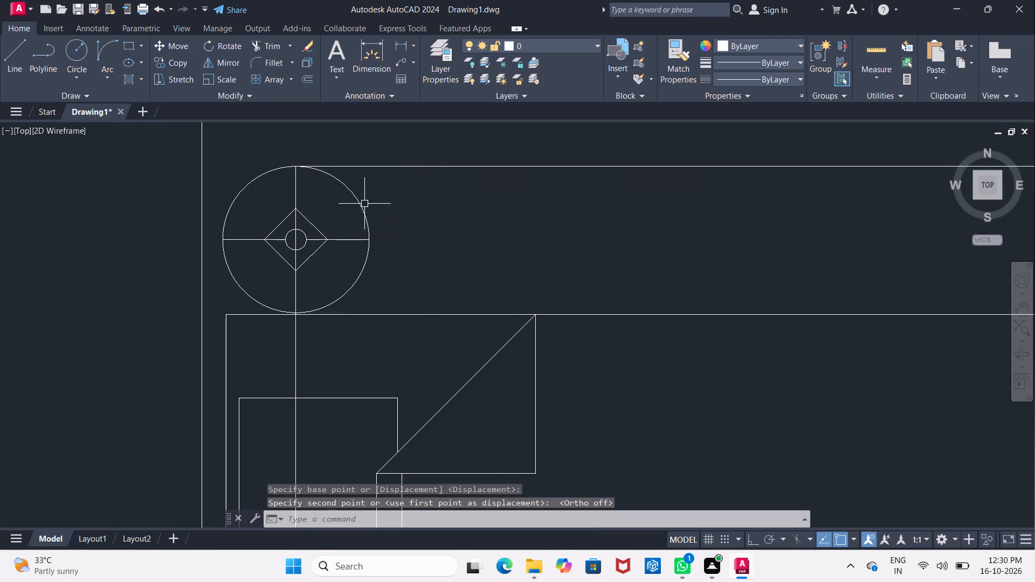
Move the bed and both lamps 7" east along the north wall, placing them just inside the west wall.
{"action": "left_click", "coordinate": [363, 206]}
{"action": "left_click", "coordinate": [382, 314]}
{"action": "middle_click_drag", "start_coordinate": [388, 303], "coordinate": [421, 128]}
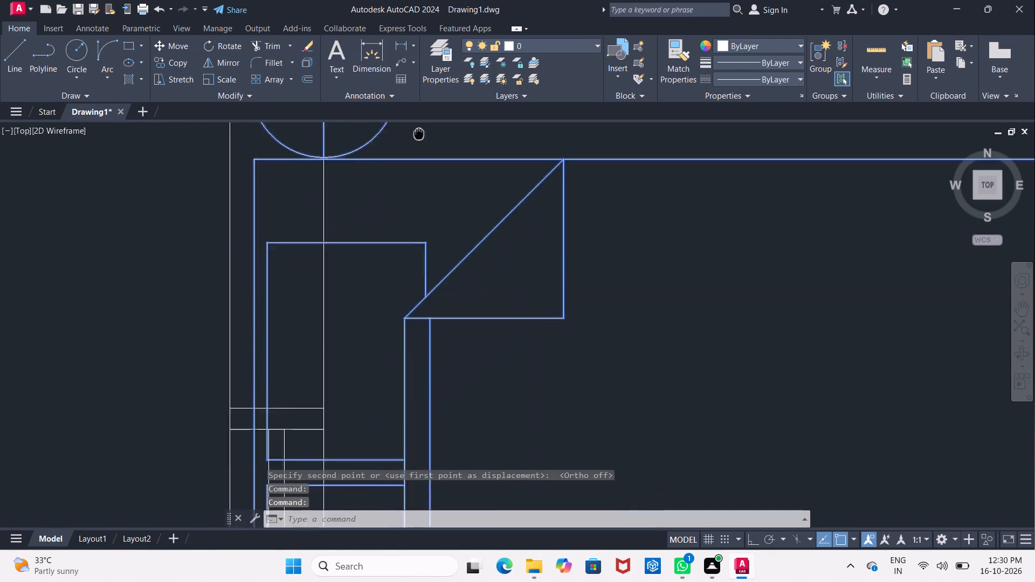
{"action": "middle_click_drag", "start_coordinate": [421, 128], "coordinate": [421, 127]}
{"action": "scroll", "coordinate": [421, 127], "scroll_direction": "down", "scroll_amount": 3}
{"action": "left_click", "coordinate": [411, 294]}
{"action": "middle_click_drag", "start_coordinate": [453, 199], "coordinate": [429, 294]}
{"action": "left_click", "coordinate": [161, 43]}
{"action": "scroll", "coordinate": [376, 175], "scroll_direction": "up", "scroll_amount": 3}
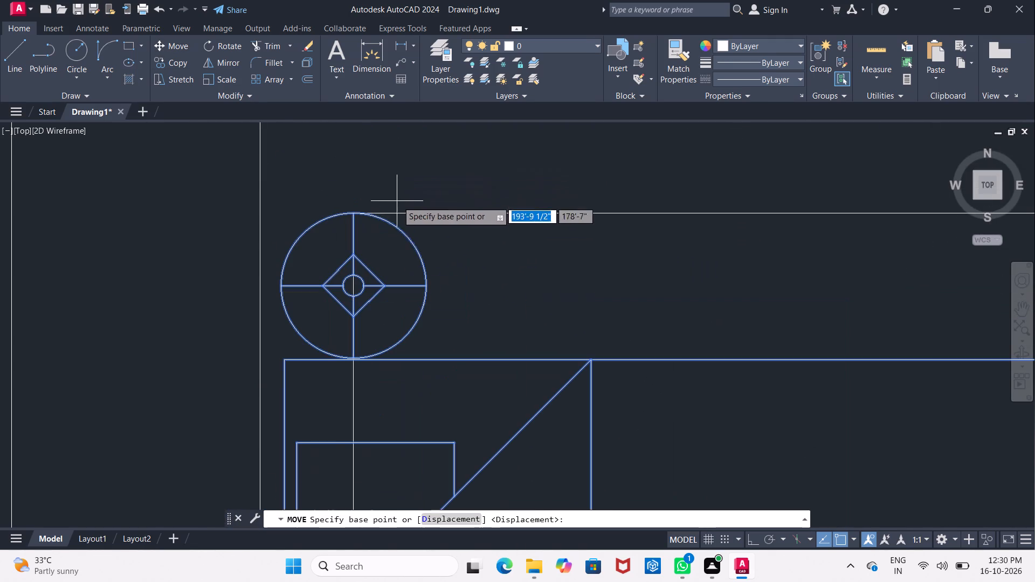
{"action": "left_click", "coordinate": [356, 215]}
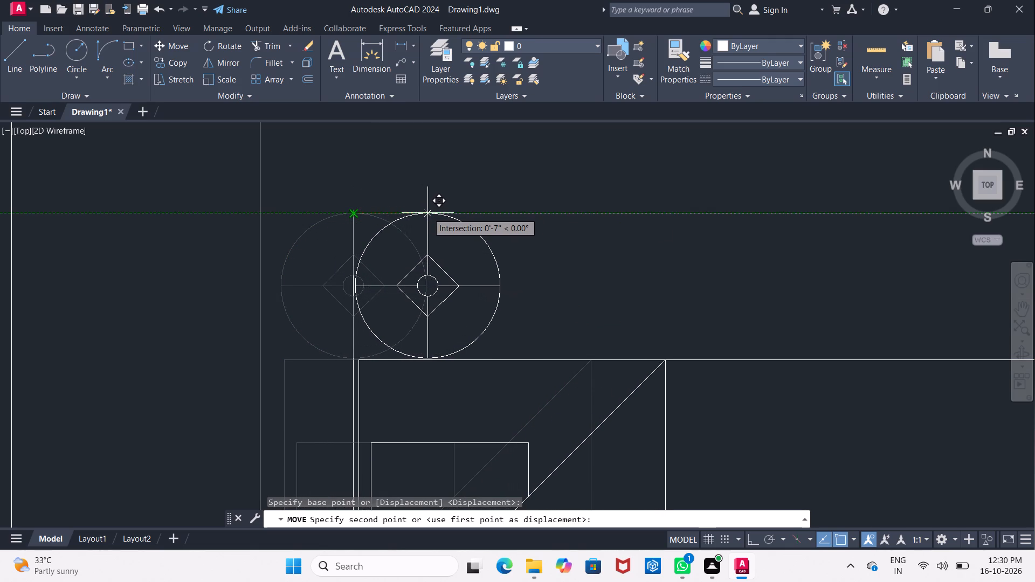
{"action": "left_click", "coordinate": [427, 213]}
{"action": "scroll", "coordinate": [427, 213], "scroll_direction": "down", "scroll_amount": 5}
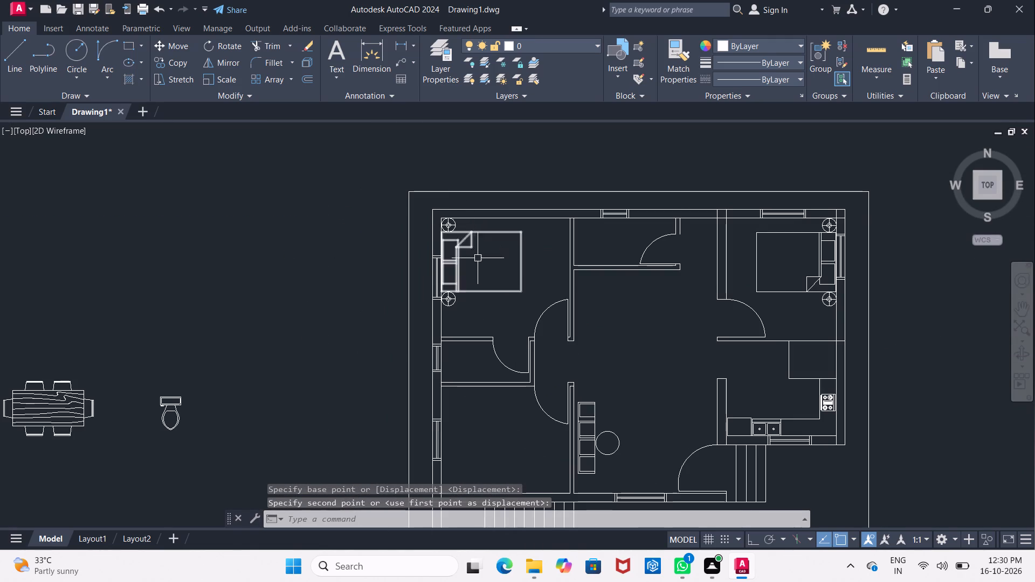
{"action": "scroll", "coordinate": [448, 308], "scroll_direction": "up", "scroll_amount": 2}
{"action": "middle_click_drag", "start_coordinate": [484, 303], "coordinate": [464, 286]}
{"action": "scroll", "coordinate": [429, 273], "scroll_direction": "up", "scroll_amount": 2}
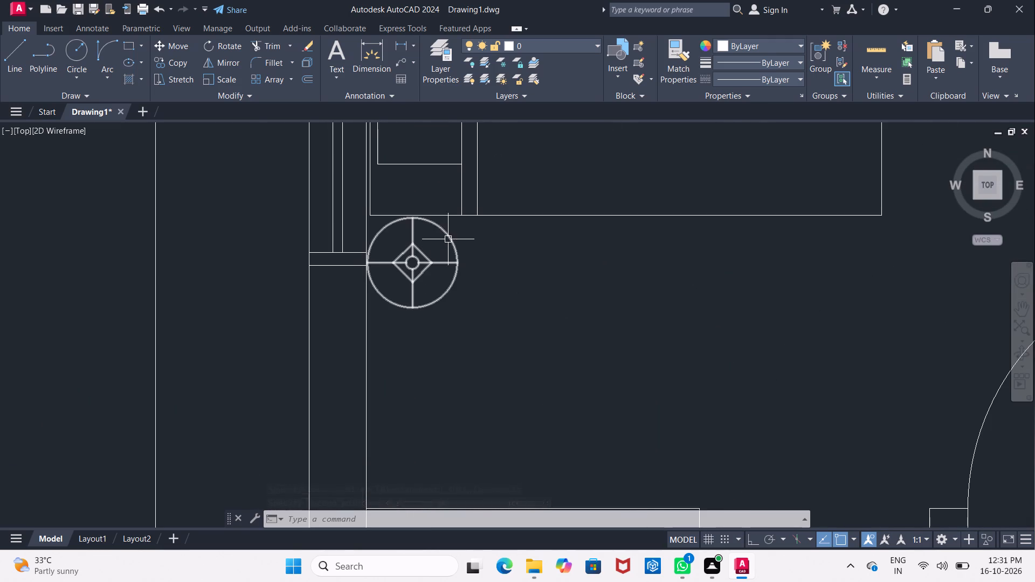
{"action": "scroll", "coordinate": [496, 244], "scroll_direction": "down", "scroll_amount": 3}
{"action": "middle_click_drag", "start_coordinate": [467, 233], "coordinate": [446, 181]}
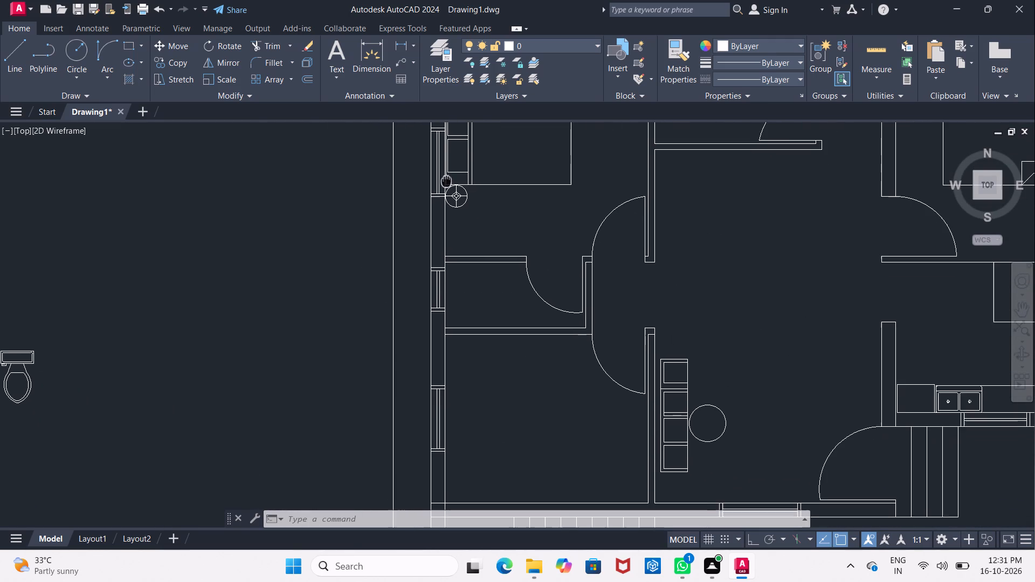
Rotate the loose toilet block 180° in Ortho mode about its tank's east corner, so the bowl points north.
{"action": "middle_click_drag", "start_coordinate": [446, 181], "coordinate": [446, 180]}
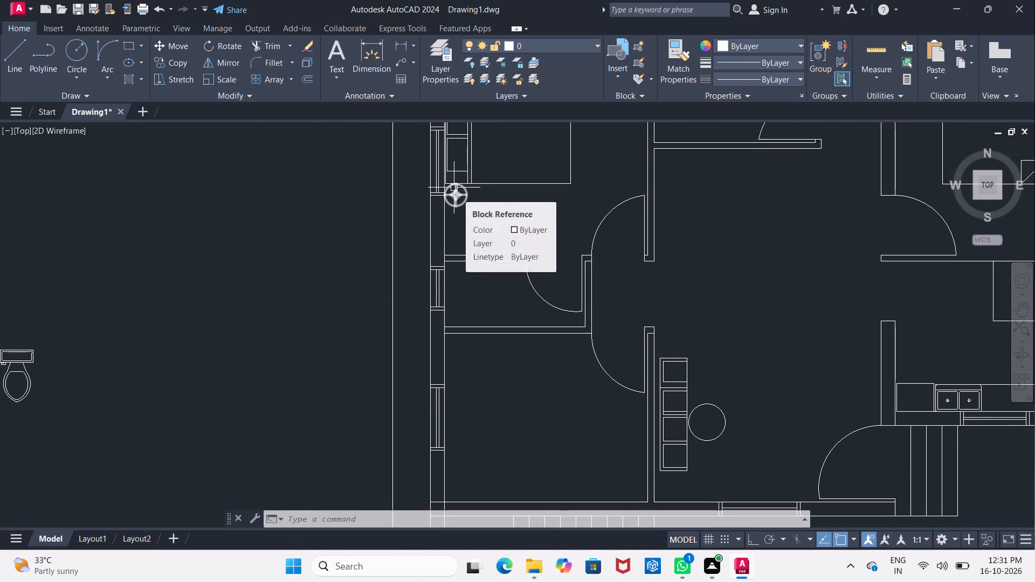
{"action": "middle_click_drag", "start_coordinate": [497, 271], "coordinate": [514, 213]}
{"action": "scroll", "coordinate": [514, 213], "scroll_direction": "down", "scroll_amount": 1}
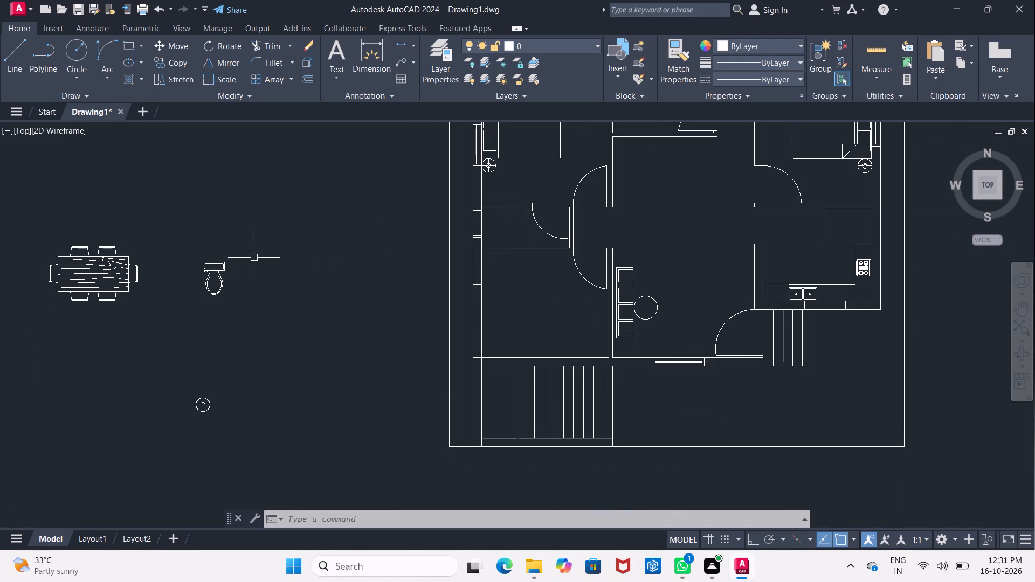
{"action": "left_click", "coordinate": [224, 267]}
{"action": "left_click", "coordinate": [212, 43]}
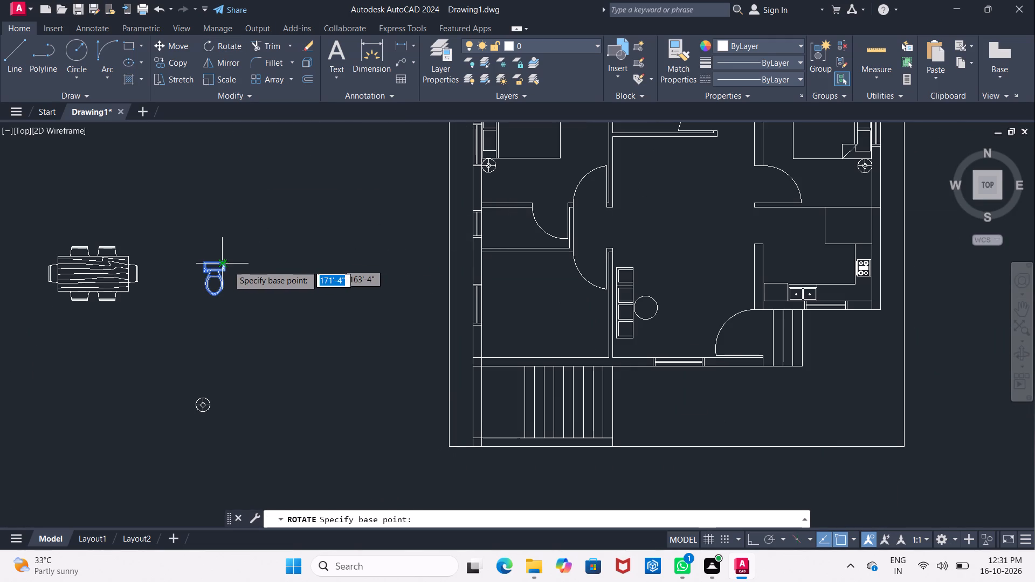
{"action": "left_click", "coordinate": [752, 539]}
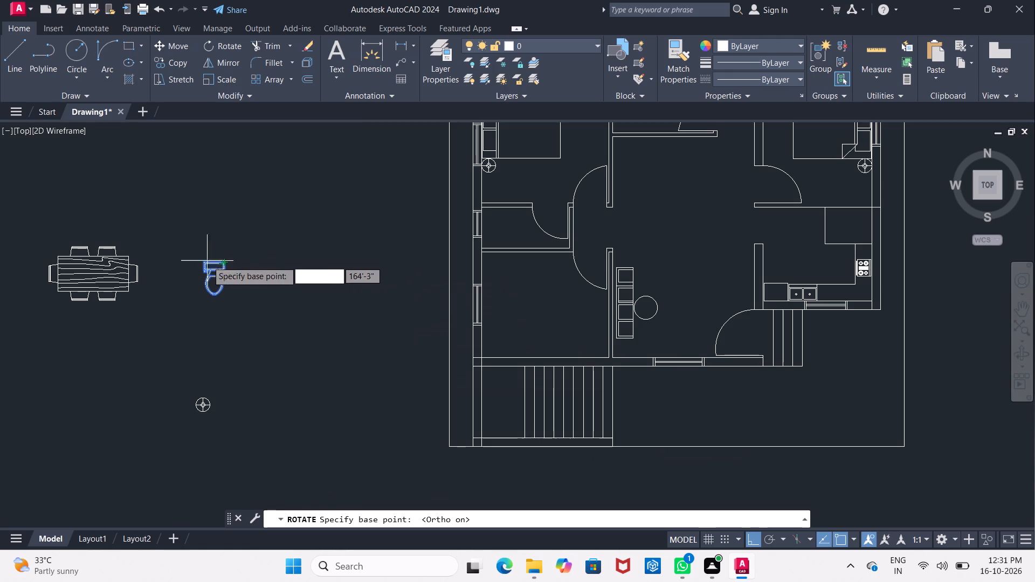
{"action": "left_click_drag", "start_coordinate": [224, 266], "coordinate": [226, 273]}
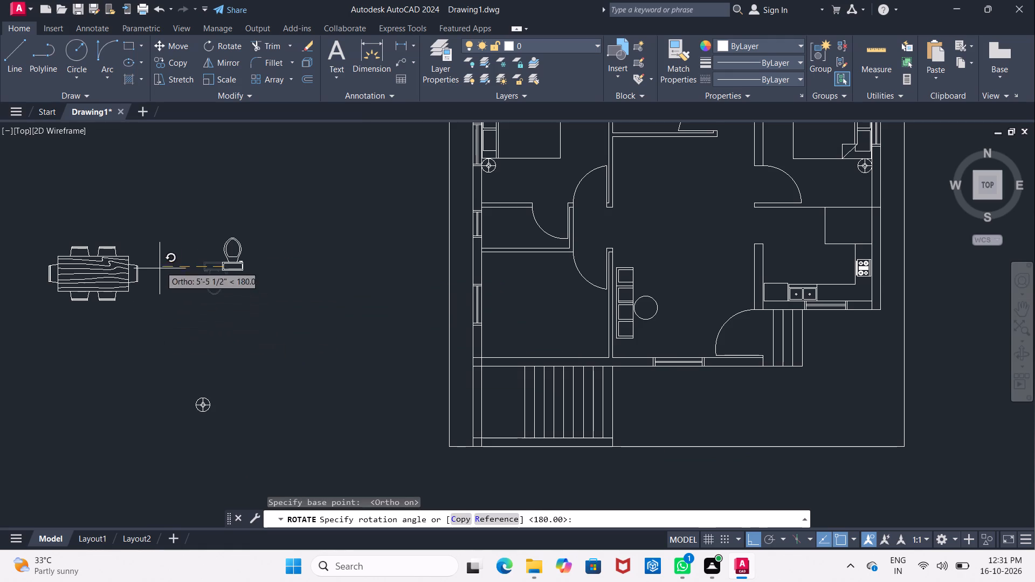
{"action": "left_click", "coordinate": [162, 264]}
Move the toilet about 23' with Ortho off into the small west bathroom, setting its tank against the south wall.
{"action": "left_click_drag", "start_coordinate": [194, 221], "coordinate": [201, 237]}
{"action": "left_click", "coordinate": [254, 322]}
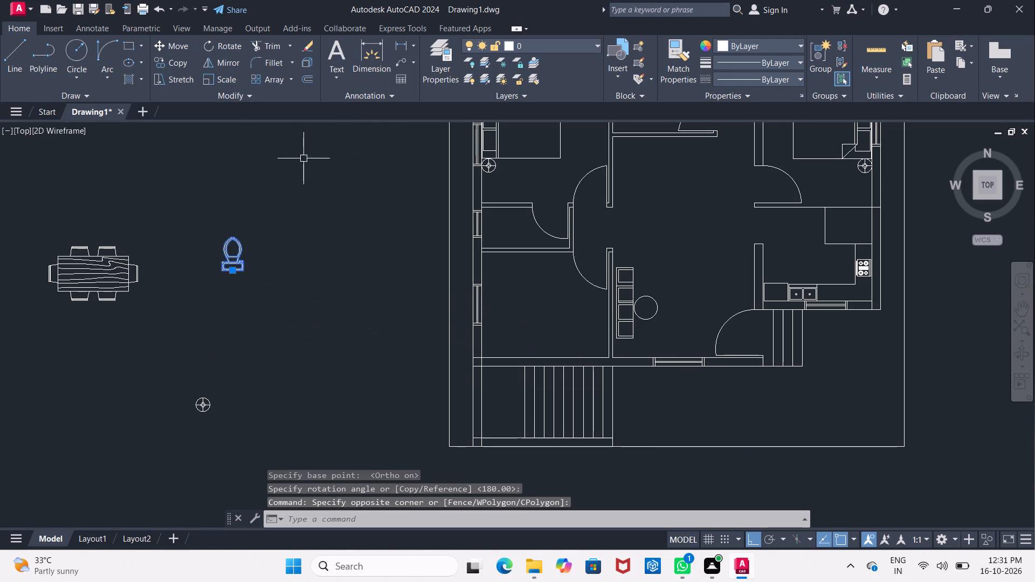
{"action": "left_click", "coordinate": [167, 50]}
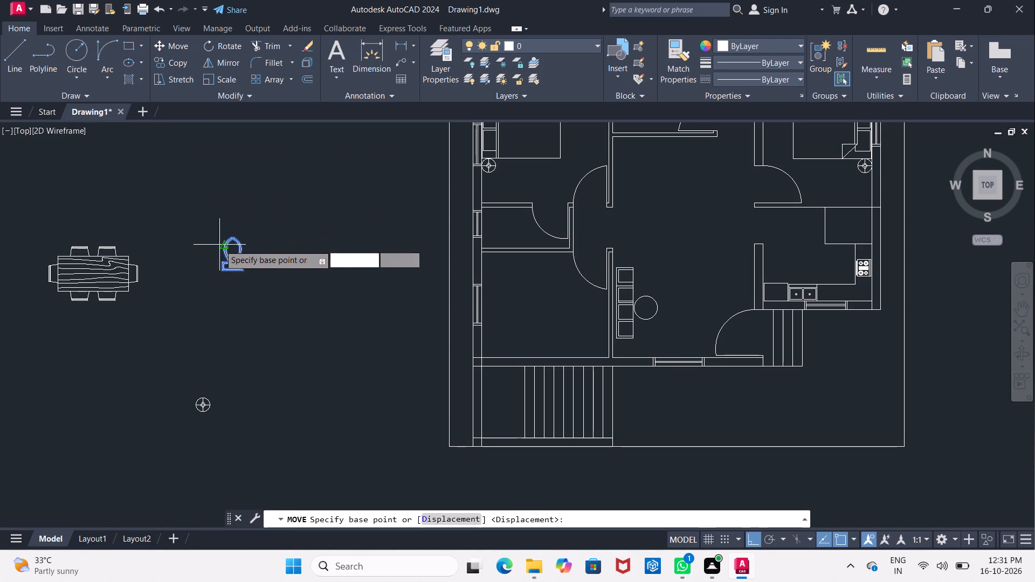
{"action": "scroll", "coordinate": [230, 274], "scroll_direction": "up", "scroll_amount": 3}
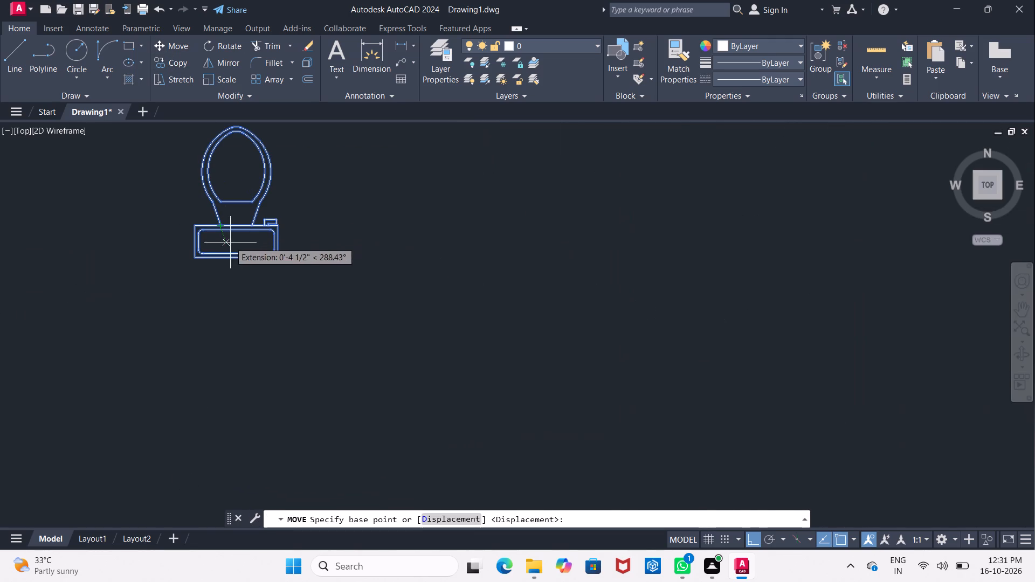
{"action": "left_click", "coordinate": [238, 244]}
{"action": "middle_click_drag", "start_coordinate": [405, 269], "coordinate": [367, 293]}
{"action": "left_click", "coordinate": [756, 541]}
{"action": "middle_click_drag", "start_coordinate": [860, 385], "coordinate": [736, 465]}
{"action": "scroll", "coordinate": [736, 465], "scroll_direction": "down", "scroll_amount": 2}
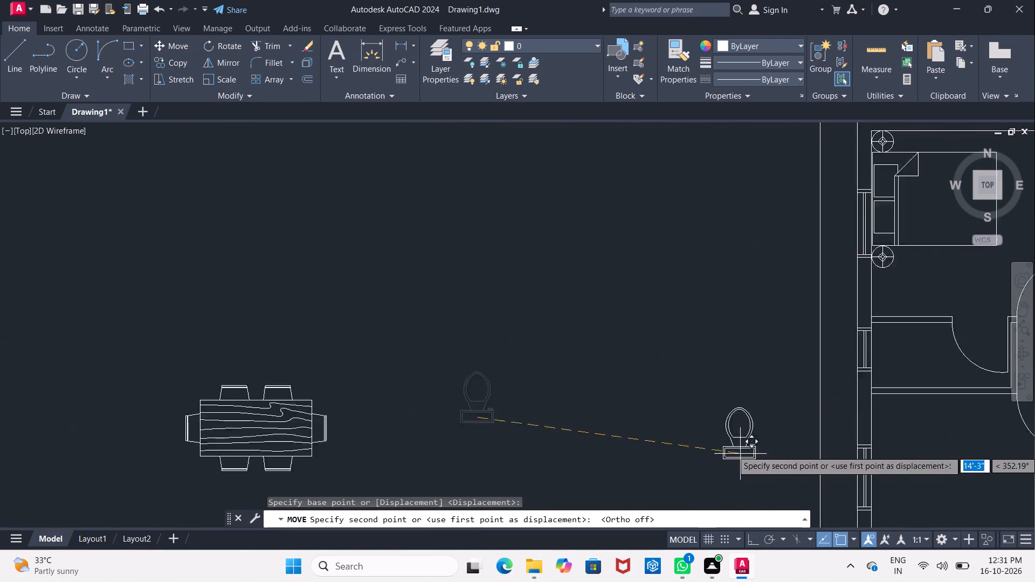
{"action": "scroll", "coordinate": [745, 447], "scroll_direction": "down", "scroll_amount": 1}
{"action": "scroll", "coordinate": [860, 406], "scroll_direction": "up", "scroll_amount": 2}
{"action": "middle_click_drag", "start_coordinate": [855, 404], "coordinate": [686, 341]}
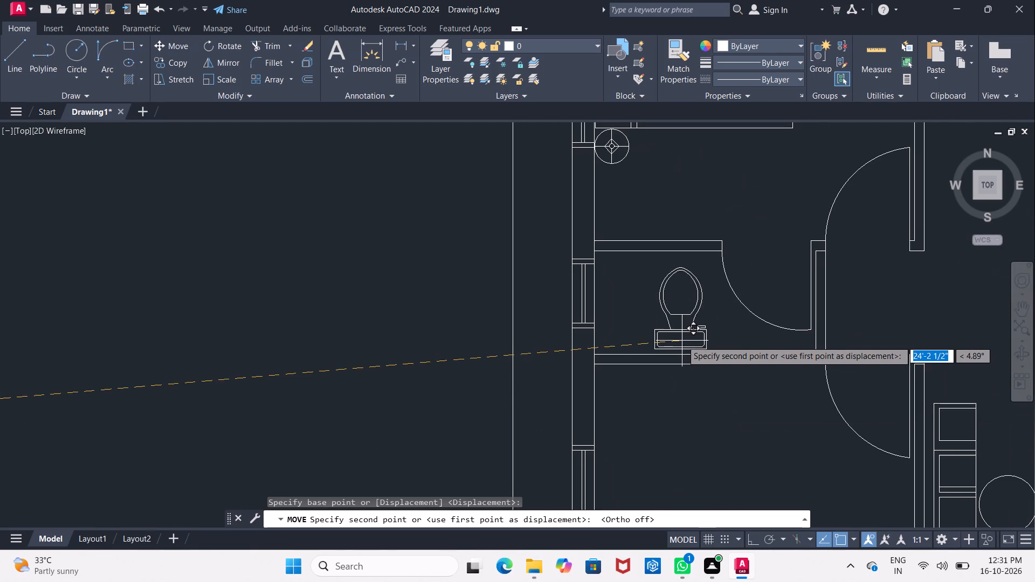
{"action": "scroll", "coordinate": [678, 353], "scroll_direction": "up", "scroll_amount": 2}
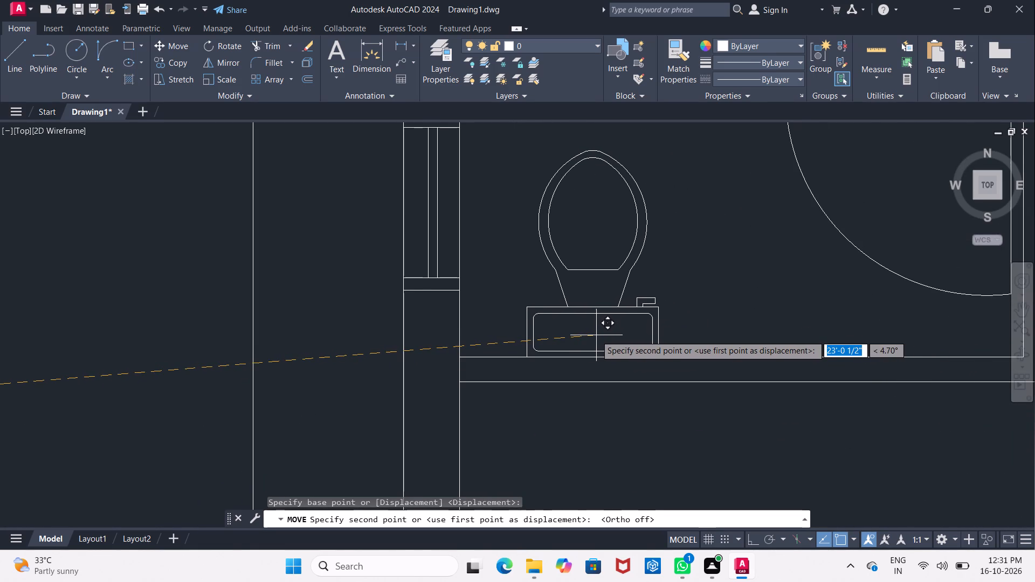
{"action": "left_click", "coordinate": [596, 335]}
Copy the northwest bedroom's bed and both lamps about 15'-2" straight south in Ortho mode, into the southwest bedroom.
{"action": "scroll", "coordinate": [600, 334], "scroll_direction": "down", "scroll_amount": 3}
{"action": "middle_click_drag", "start_coordinate": [659, 426], "coordinate": [653, 262]}
{"action": "scroll", "coordinate": [659, 426], "scroll_direction": "down", "scroll_amount": 1}
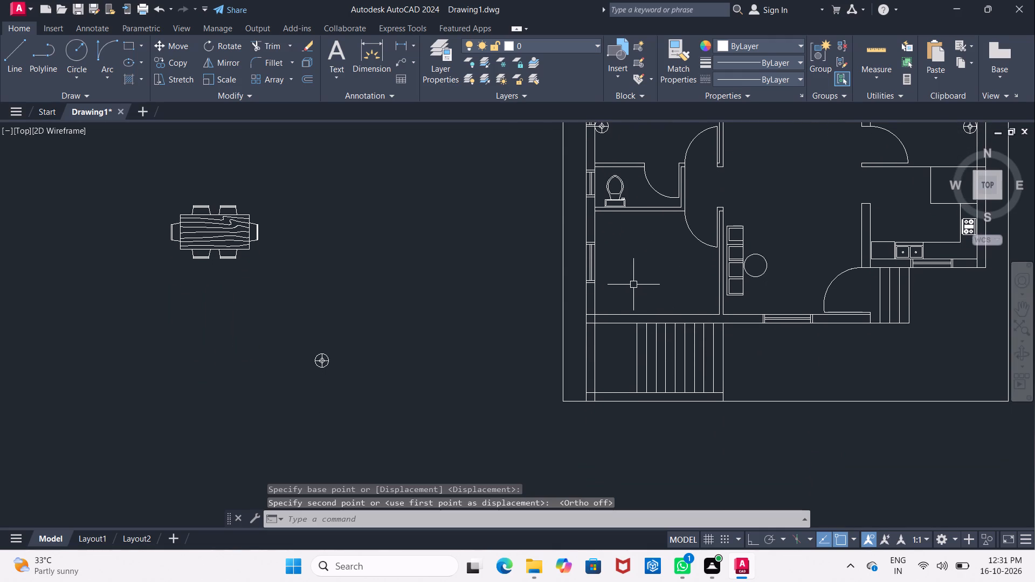
{"action": "middle_click_drag", "start_coordinate": [633, 284], "coordinate": [601, 360]}
{"action": "scroll", "coordinate": [601, 360], "scroll_direction": "down", "scroll_amount": 1}
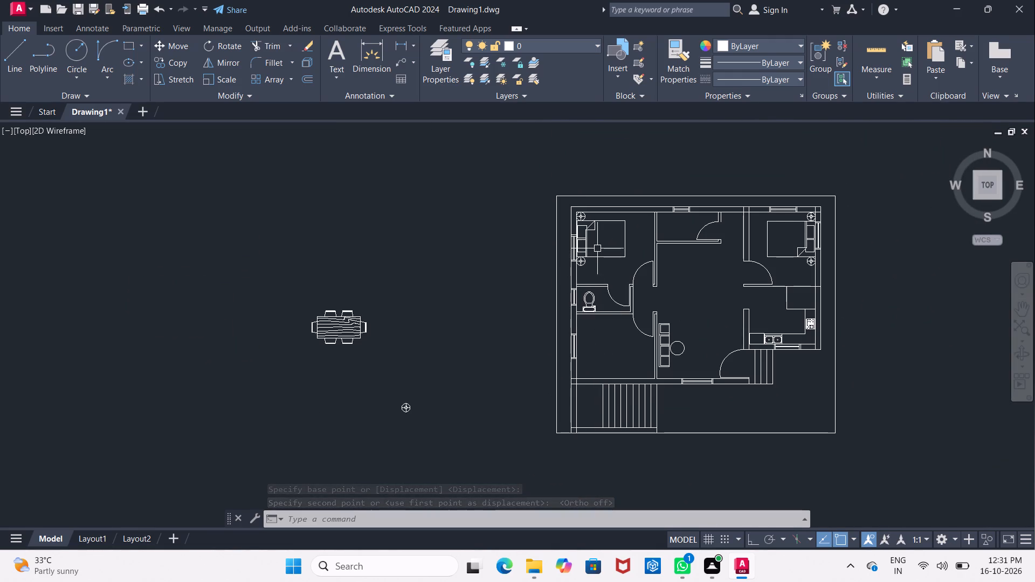
{"action": "scroll", "coordinate": [597, 246], "scroll_direction": "up", "scroll_amount": 2}
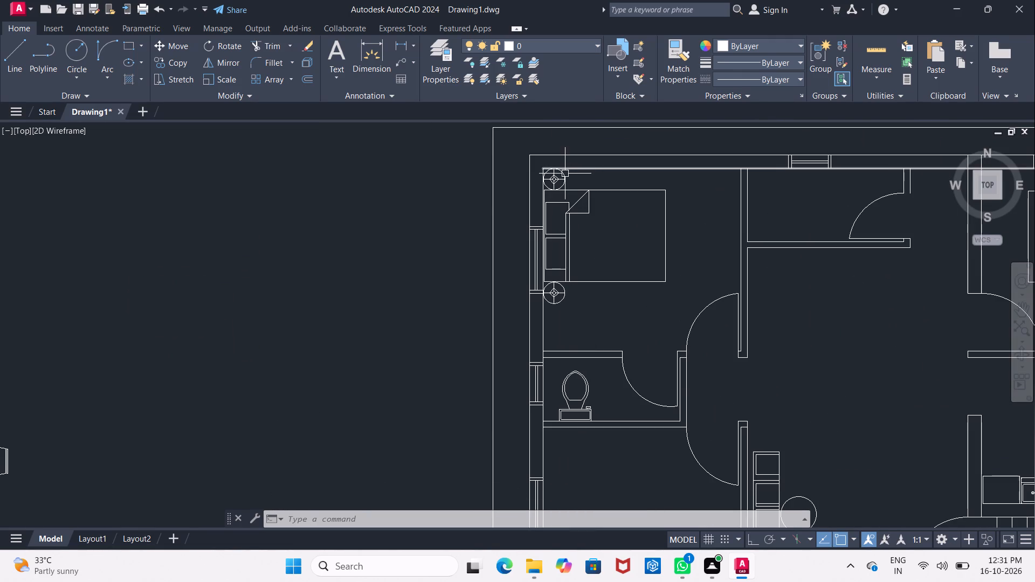
{"action": "left_click", "coordinate": [565, 174]}
{"action": "left_click", "coordinate": [590, 192]}
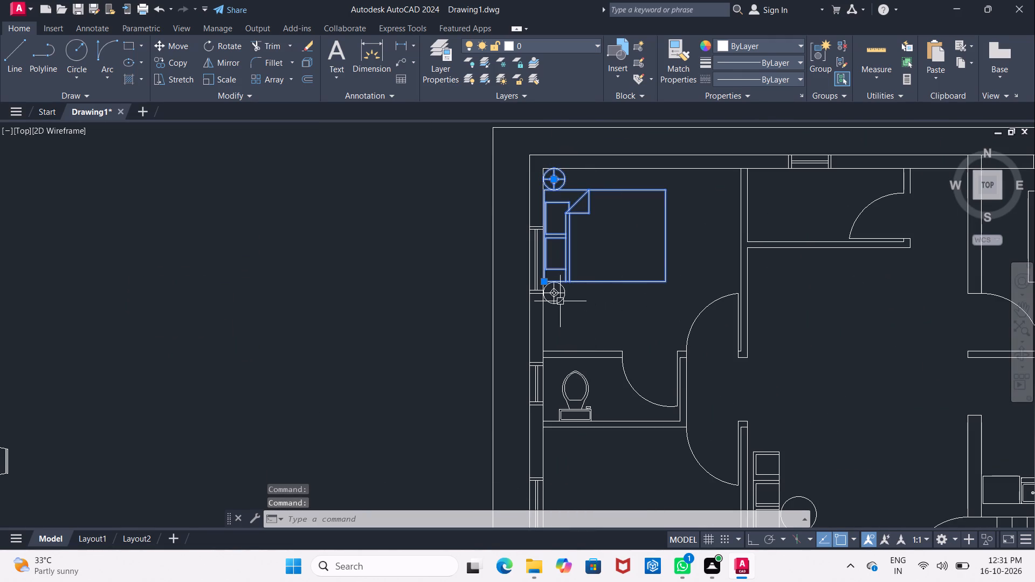
{"action": "left_click", "coordinate": [558, 301]}
{"action": "left_click", "coordinate": [754, 542]}
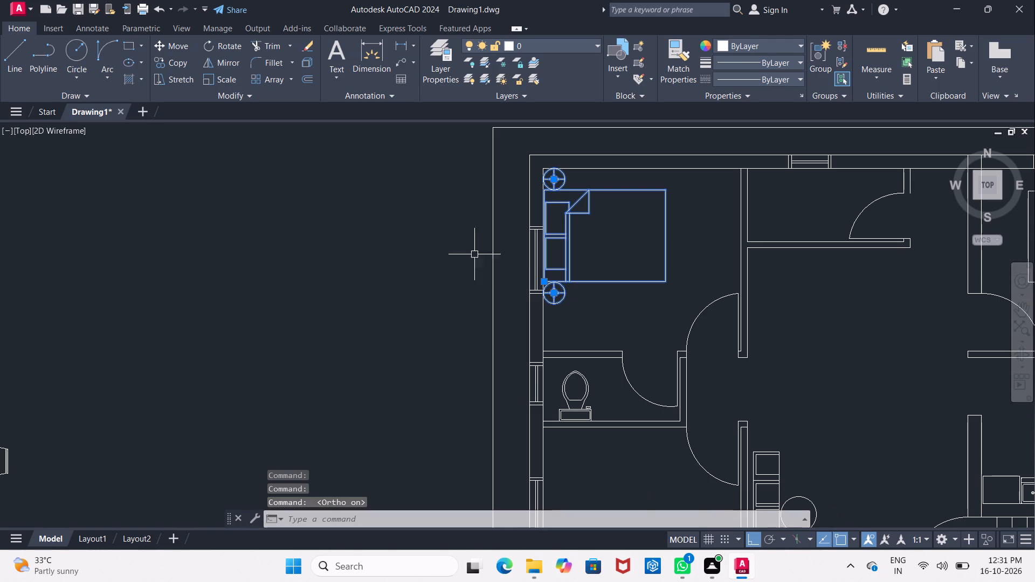
{"action": "left_click", "coordinate": [166, 60]}
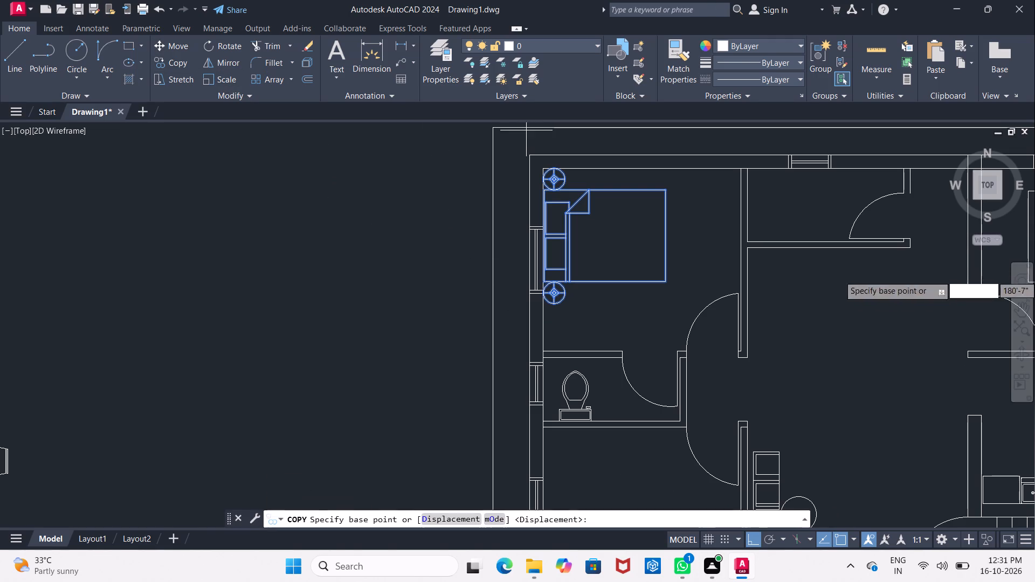
{"action": "left_click", "coordinate": [587, 241]}
{"action": "middle_click_drag", "start_coordinate": [589, 421], "coordinate": [620, 174]}
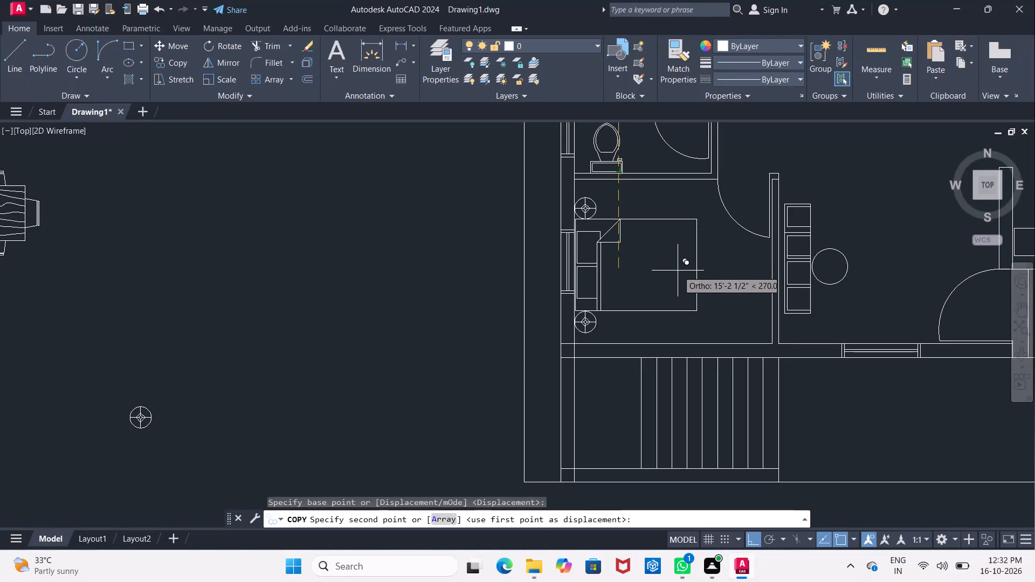
{"action": "left_click", "coordinate": [678, 271]}
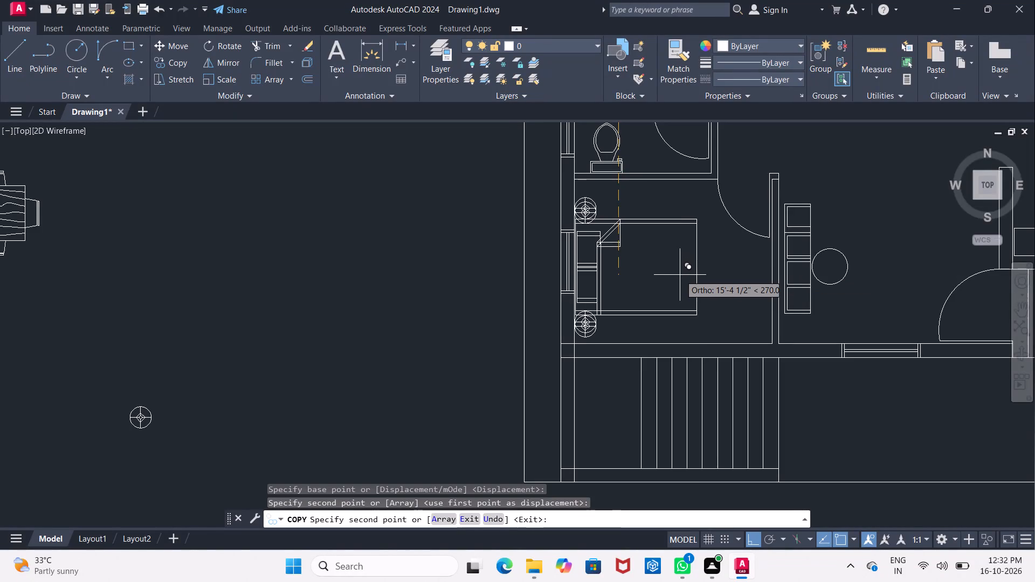
{"action": "key", "text": "Escape"}
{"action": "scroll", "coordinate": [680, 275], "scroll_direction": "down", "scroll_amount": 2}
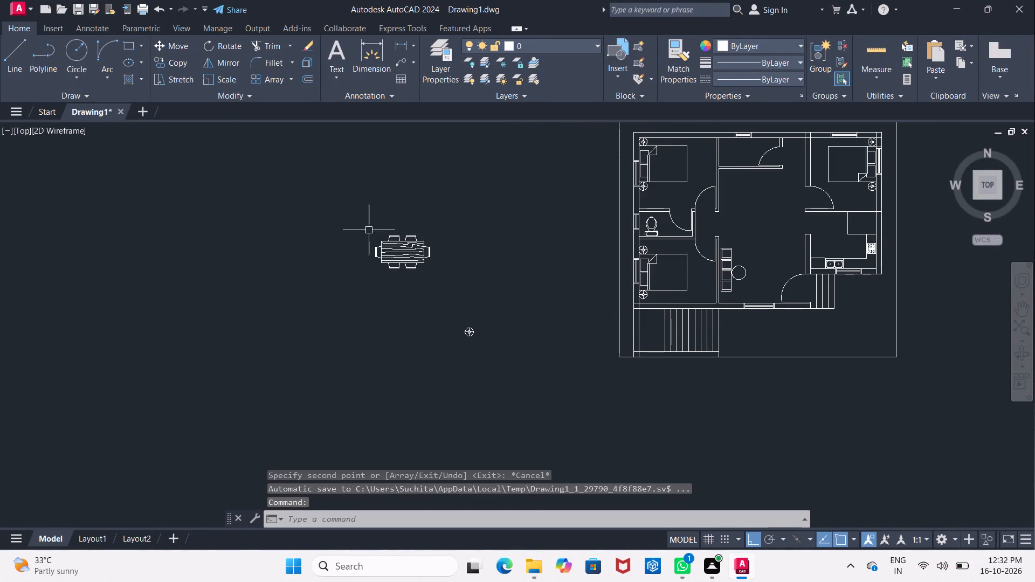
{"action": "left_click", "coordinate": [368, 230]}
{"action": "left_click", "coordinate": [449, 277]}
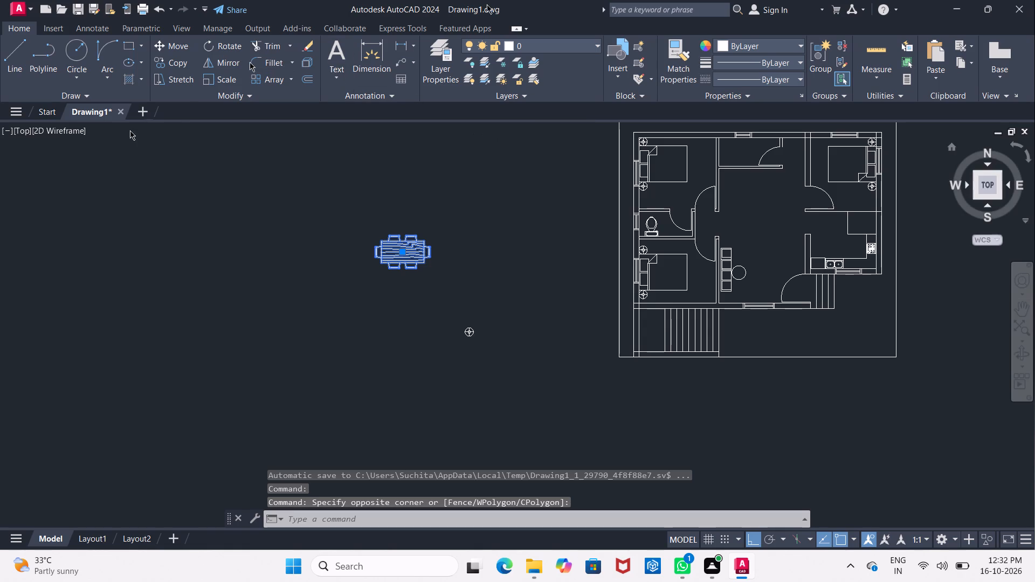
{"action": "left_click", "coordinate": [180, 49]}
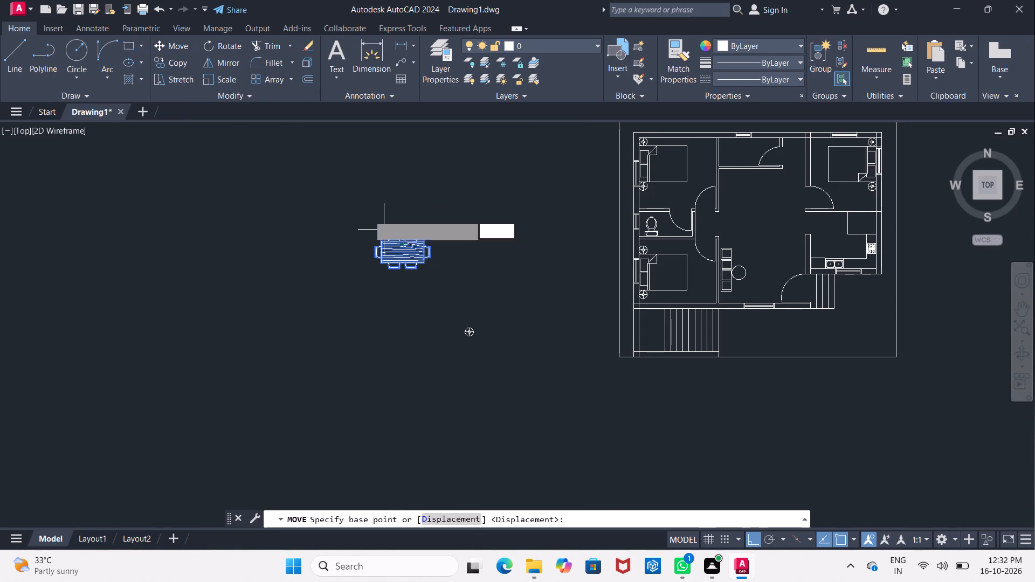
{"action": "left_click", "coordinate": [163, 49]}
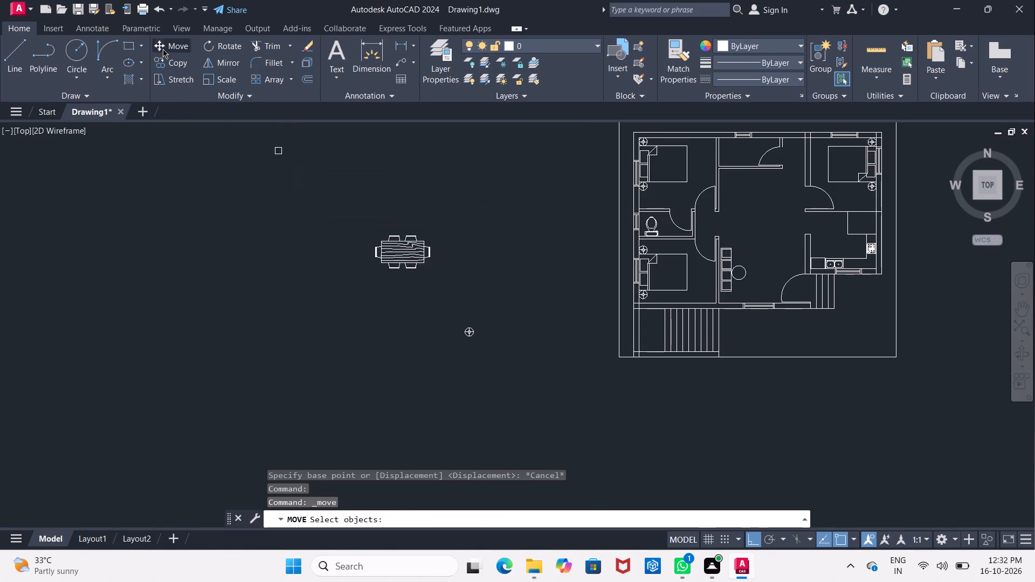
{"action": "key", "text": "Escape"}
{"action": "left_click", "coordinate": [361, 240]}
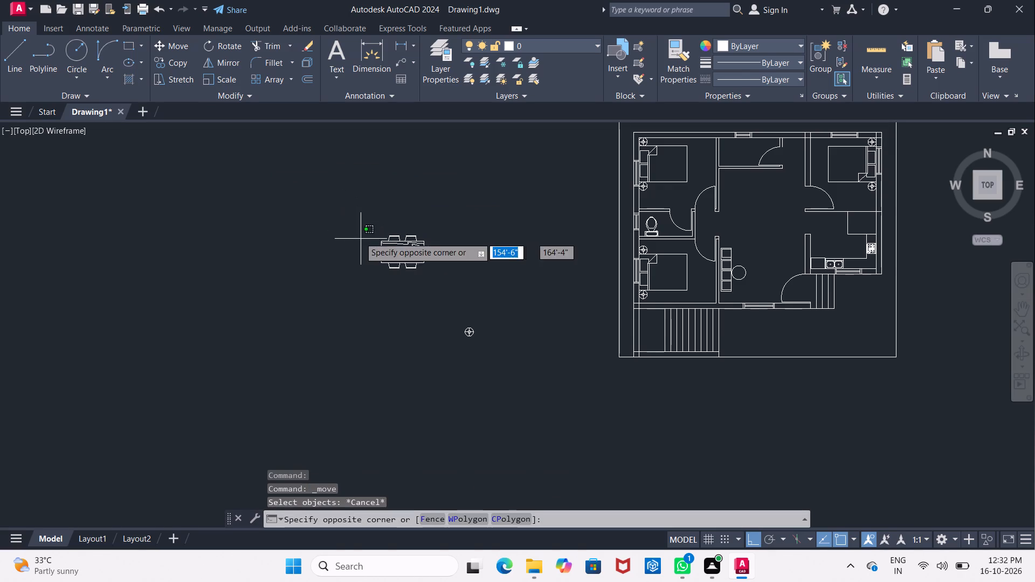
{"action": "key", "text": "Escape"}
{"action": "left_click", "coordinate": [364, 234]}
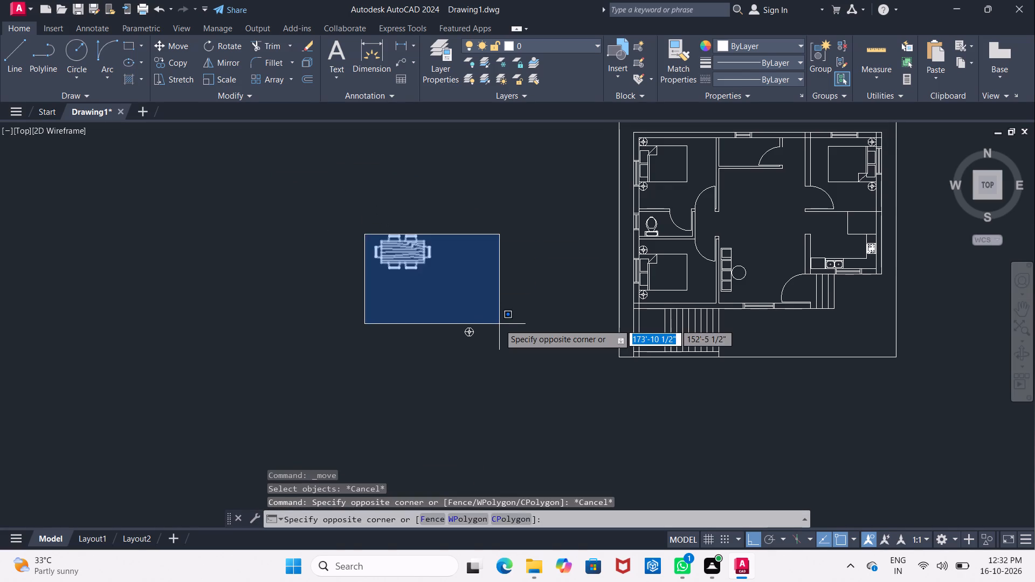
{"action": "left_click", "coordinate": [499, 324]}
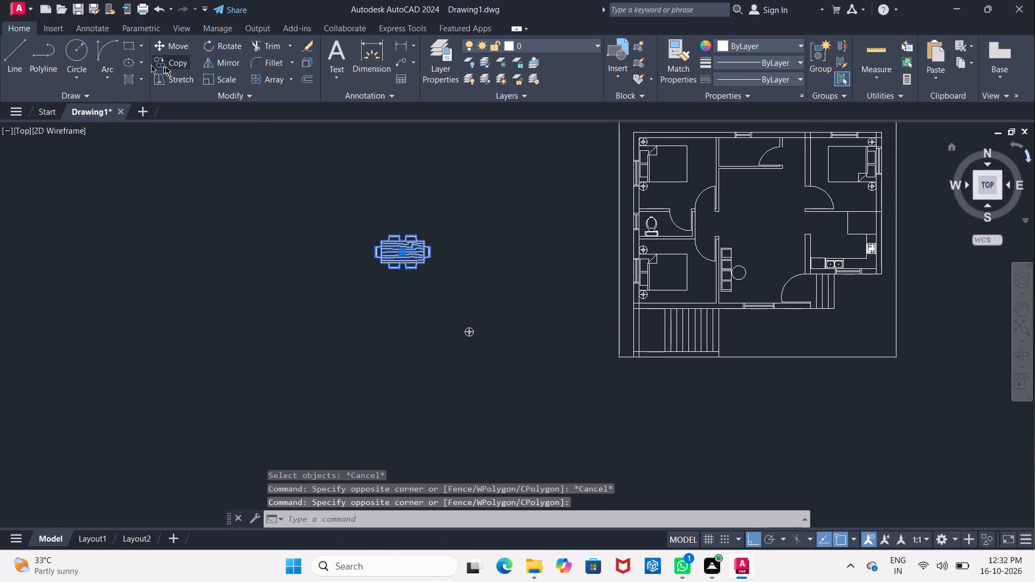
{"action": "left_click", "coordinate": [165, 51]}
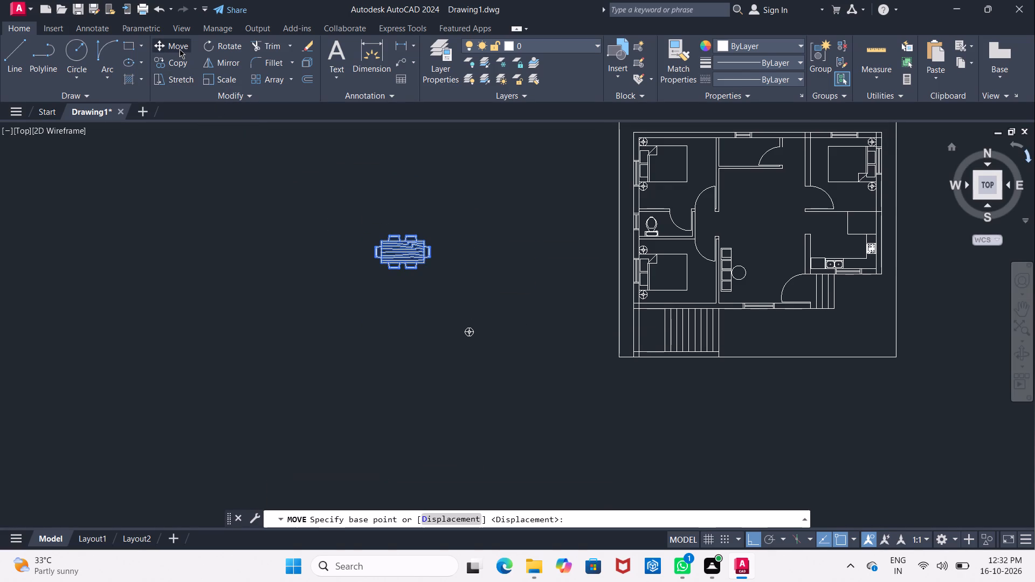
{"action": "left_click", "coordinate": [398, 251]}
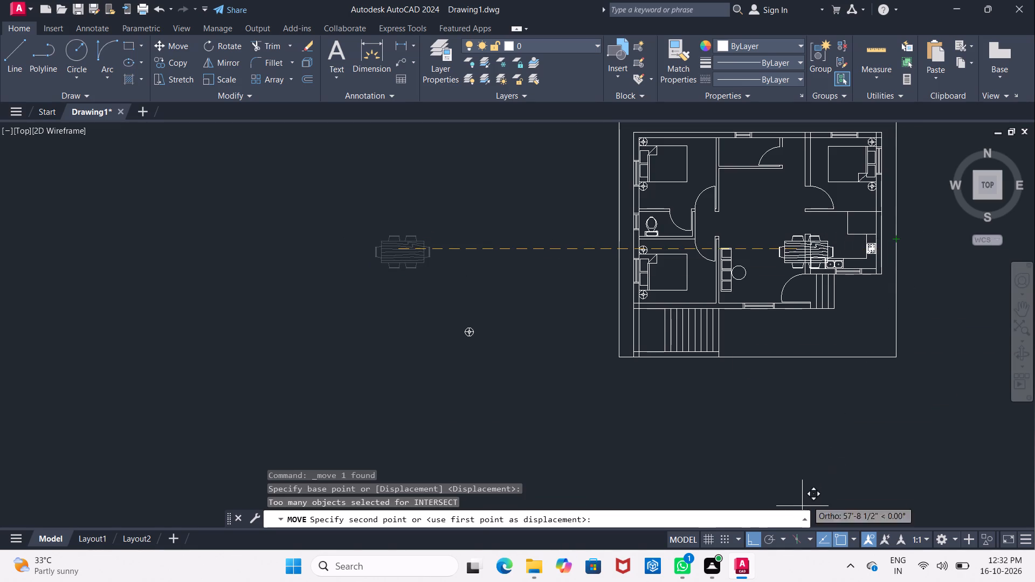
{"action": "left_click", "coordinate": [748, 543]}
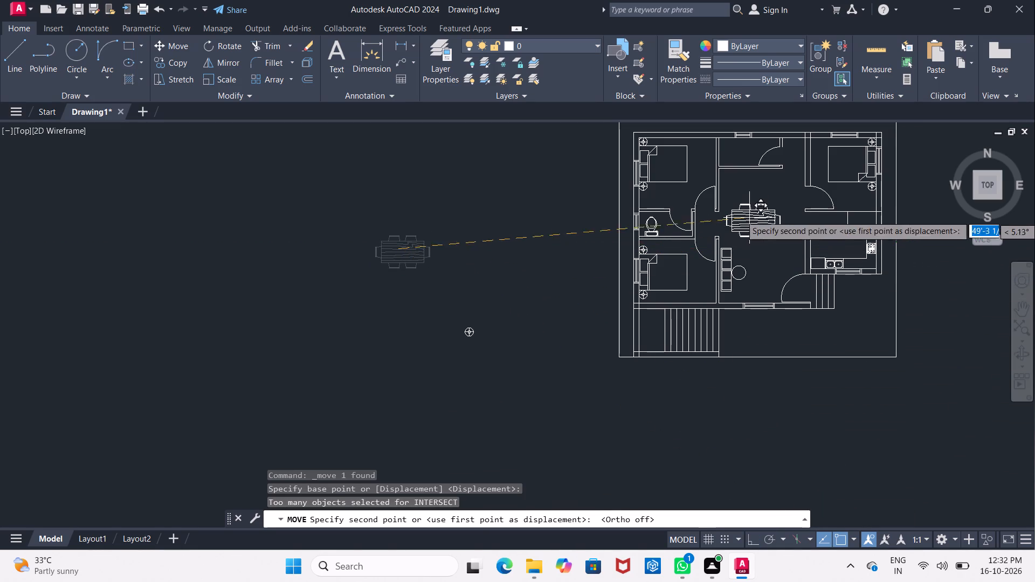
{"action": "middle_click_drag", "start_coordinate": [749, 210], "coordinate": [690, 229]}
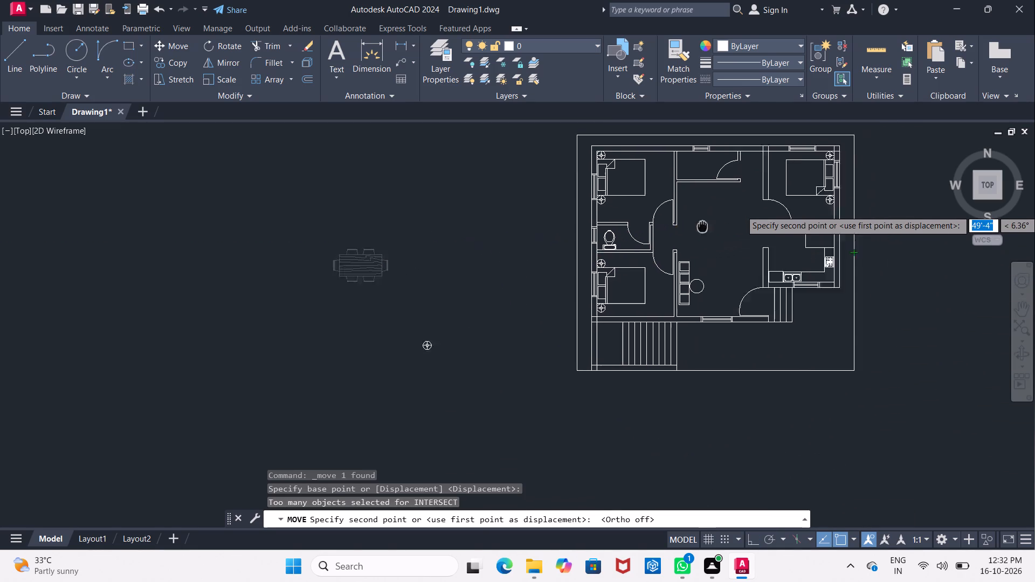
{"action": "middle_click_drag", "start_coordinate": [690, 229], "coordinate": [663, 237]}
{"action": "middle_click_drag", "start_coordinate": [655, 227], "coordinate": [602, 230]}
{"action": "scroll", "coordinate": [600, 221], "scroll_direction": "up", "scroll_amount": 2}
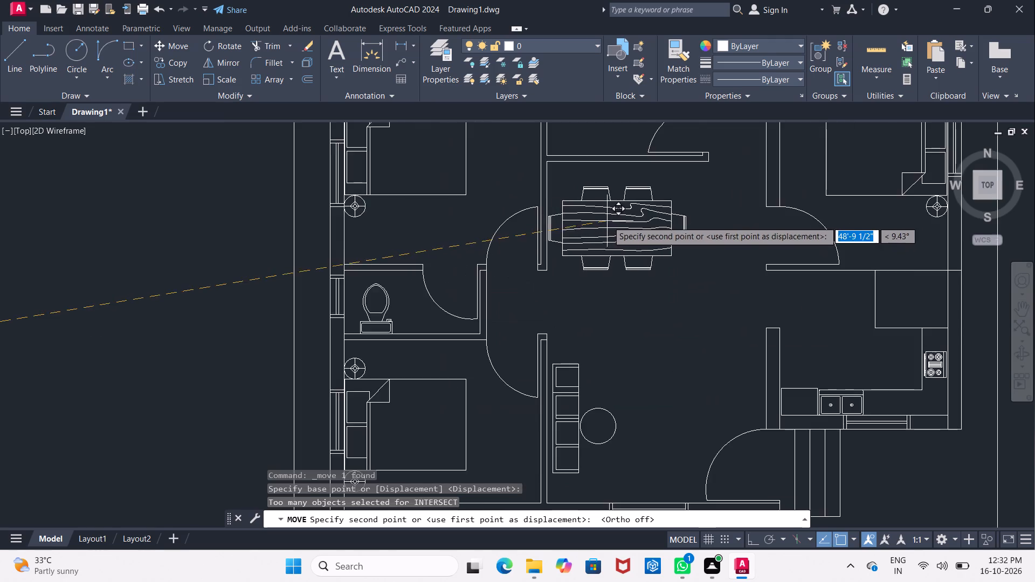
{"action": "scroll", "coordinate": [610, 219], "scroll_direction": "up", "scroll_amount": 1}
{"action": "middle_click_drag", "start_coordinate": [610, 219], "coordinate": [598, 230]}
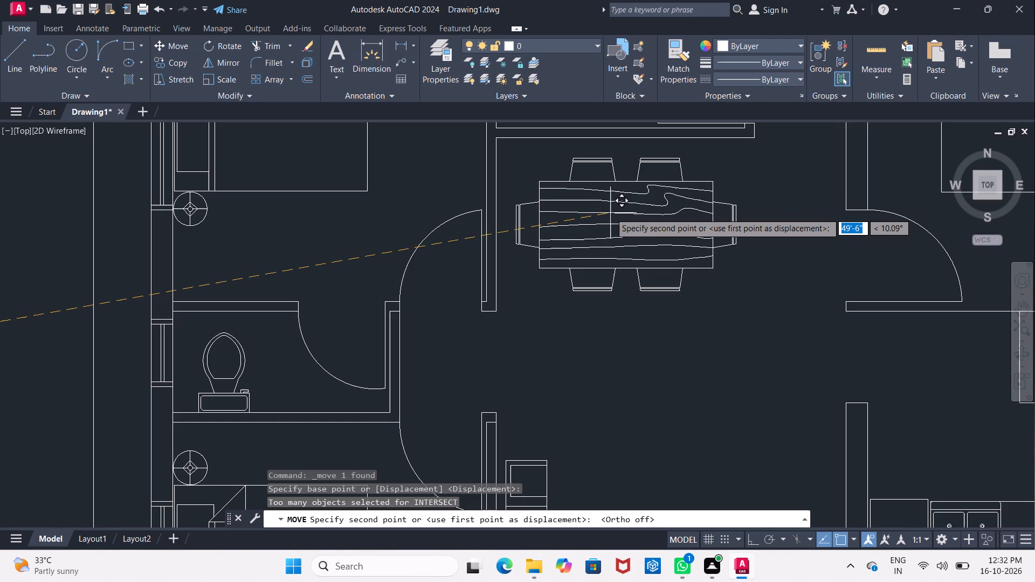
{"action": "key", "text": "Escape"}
Rotate the loose dining set west of the house 90° clockwise about its table's northeast corner, so the table runs north-south.
{"action": "scroll", "coordinate": [610, 213], "scroll_direction": "down", "scroll_amount": 3}
{"action": "middle_click_drag", "start_coordinate": [610, 213], "coordinate": [684, 218]}
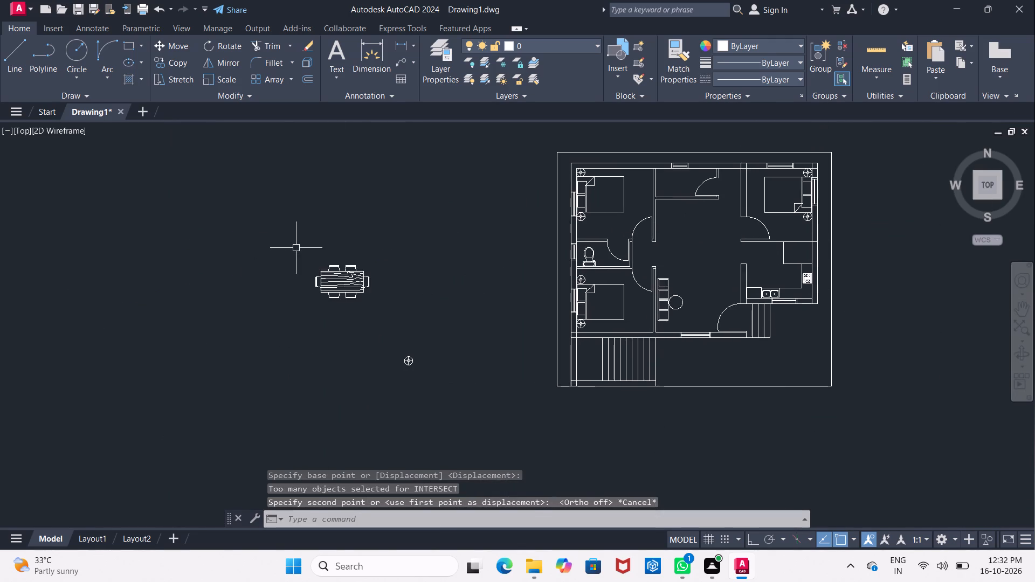
{"action": "left_click", "coordinate": [296, 248]}
{"action": "left_click", "coordinate": [365, 332]}
{"action": "left_click", "coordinate": [284, 245]}
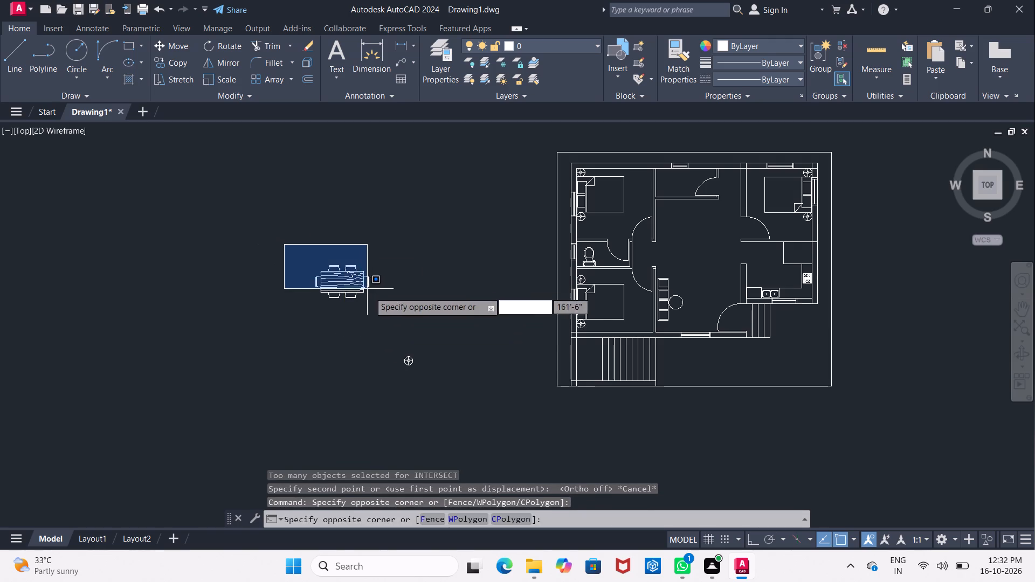
{"action": "left_click", "coordinate": [383, 311]}
{"action": "left_click", "coordinate": [210, 45]}
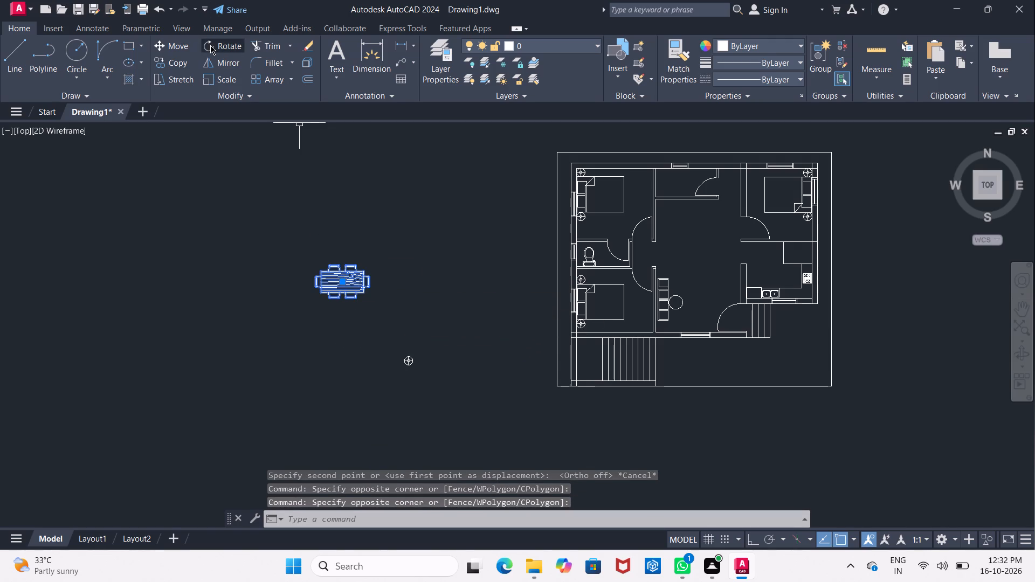
{"action": "left_click", "coordinate": [365, 272]}
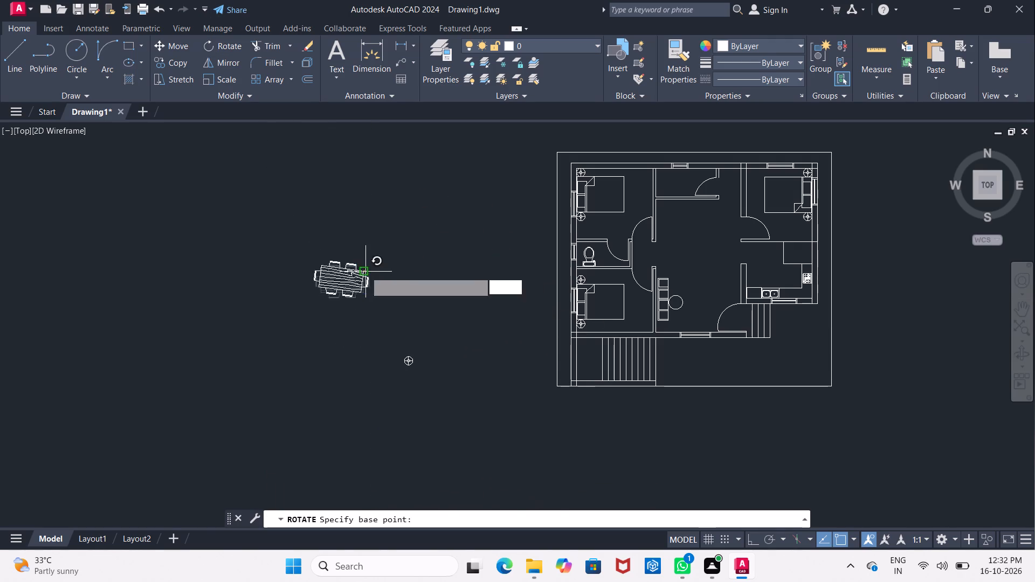
{"action": "left_click", "coordinate": [364, 314]}
Move the rotated dining set about 47'-5" into the central hall, just south of the small north room.
{"action": "left_click_drag", "start_coordinate": [281, 171], "coordinate": [288, 182]}
{"action": "left_click", "coordinate": [438, 345]}
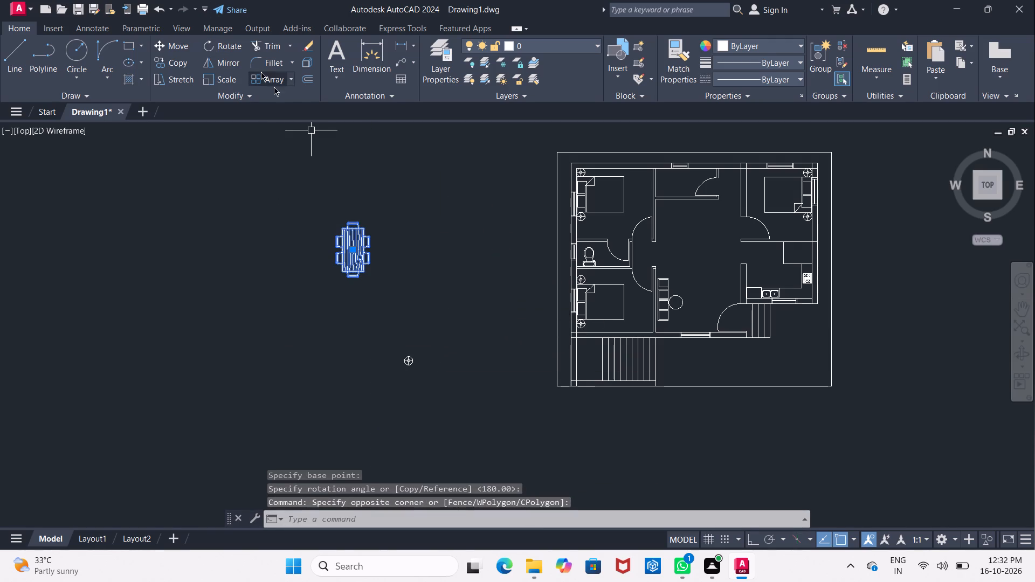
{"action": "left_click", "coordinate": [162, 47]}
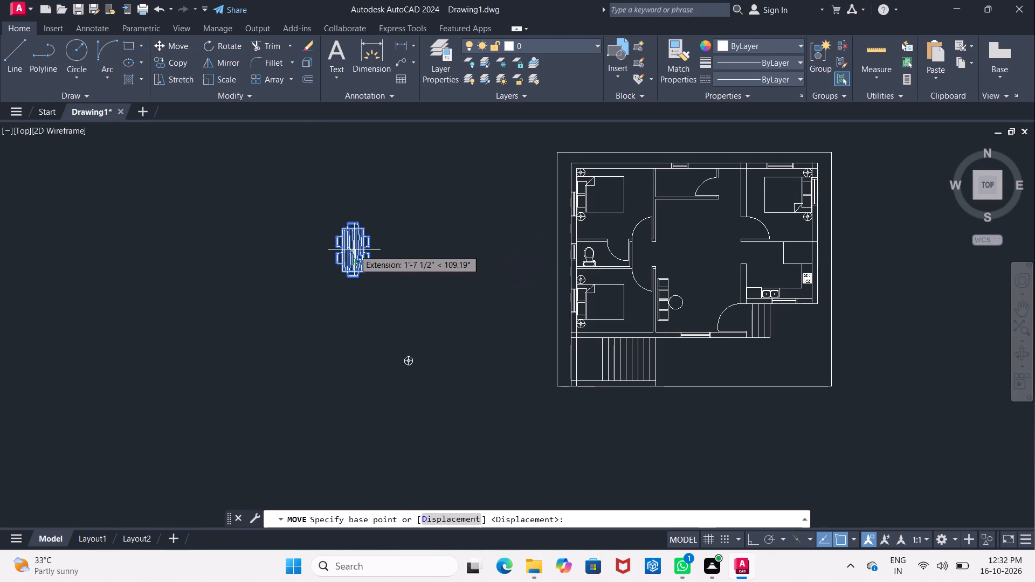
{"action": "left_click", "coordinate": [354, 249]}
{"action": "scroll", "coordinate": [682, 266], "scroll_direction": "up", "scroll_amount": 1}
{"action": "middle_click_drag", "start_coordinate": [681, 264], "coordinate": [564, 315]}
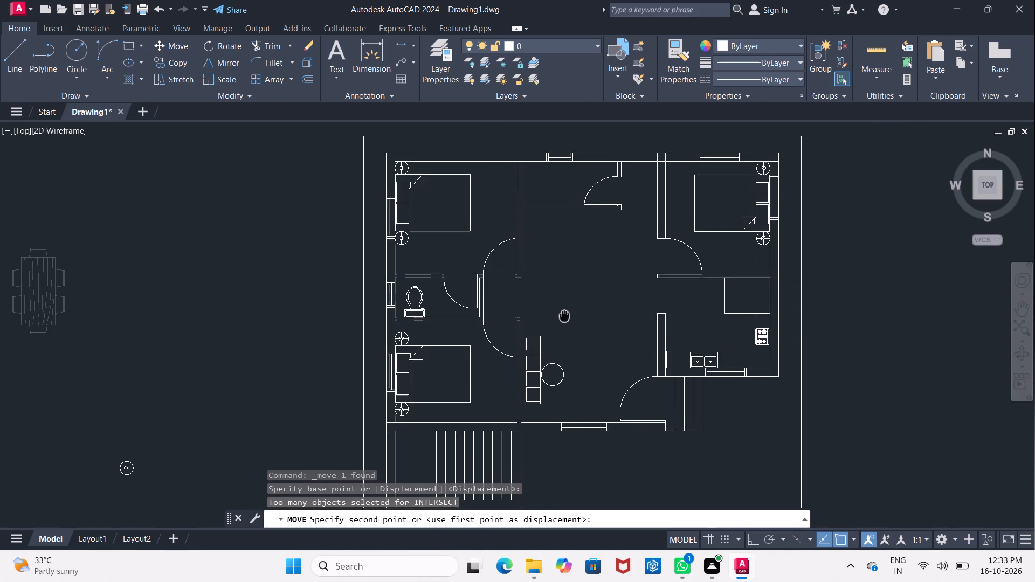
{"action": "scroll", "coordinate": [564, 271], "scroll_direction": "up", "scroll_amount": 2}
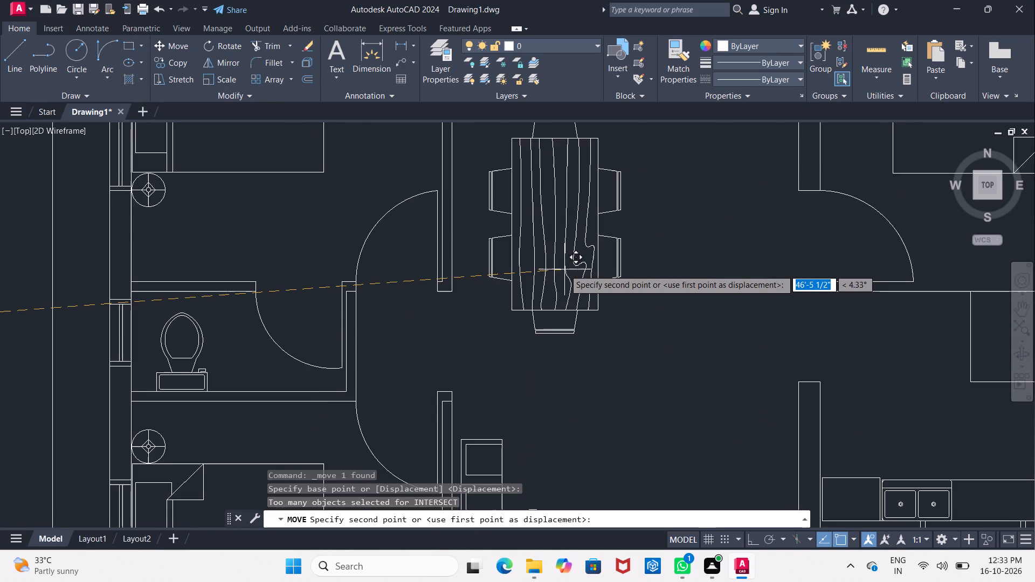
{"action": "middle_click_drag", "start_coordinate": [564, 269], "coordinate": [503, 272]}
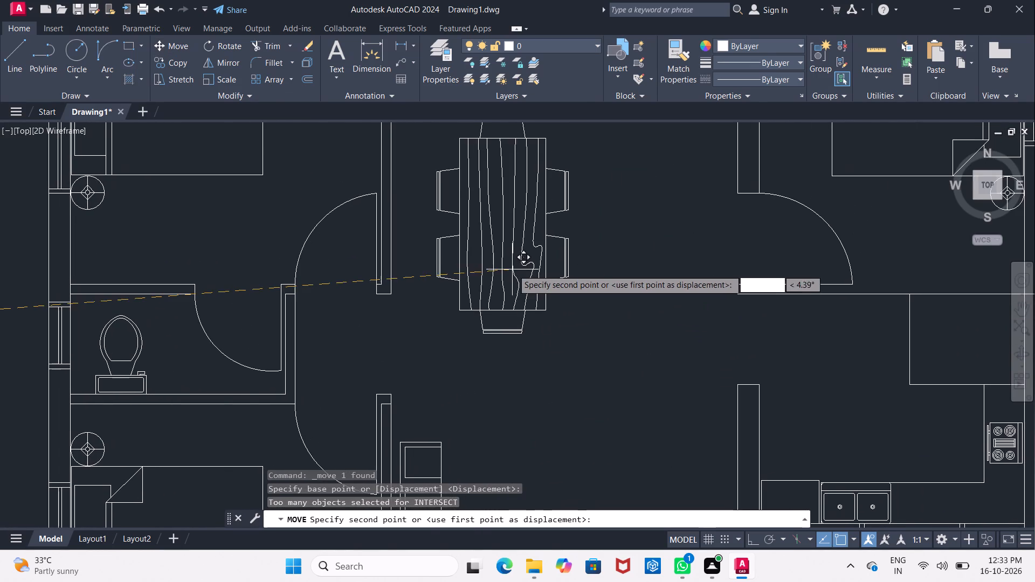
{"action": "scroll", "coordinate": [514, 269], "scroll_direction": "down", "scroll_amount": 1}
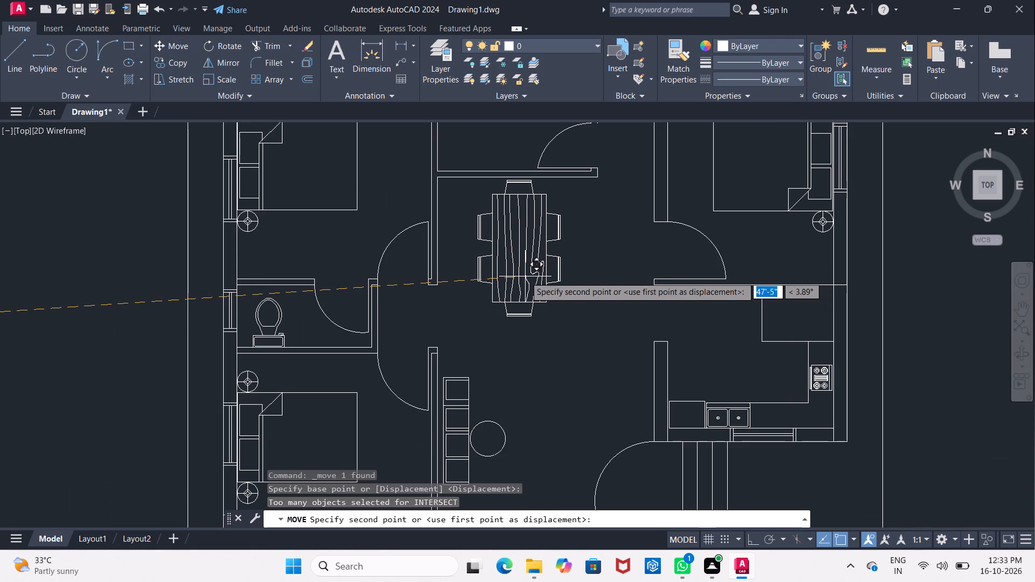
{"action": "left_click", "coordinate": [525, 276]}
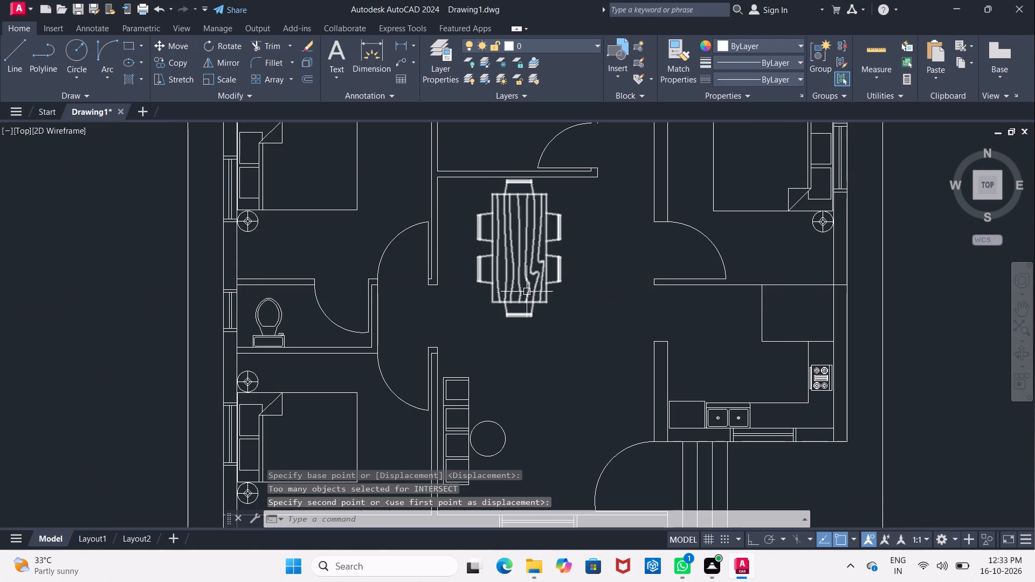
Scale the dining set down to about three quarters of its size, using its north chair as the base point.
{"action": "left_click", "coordinate": [516, 195]}
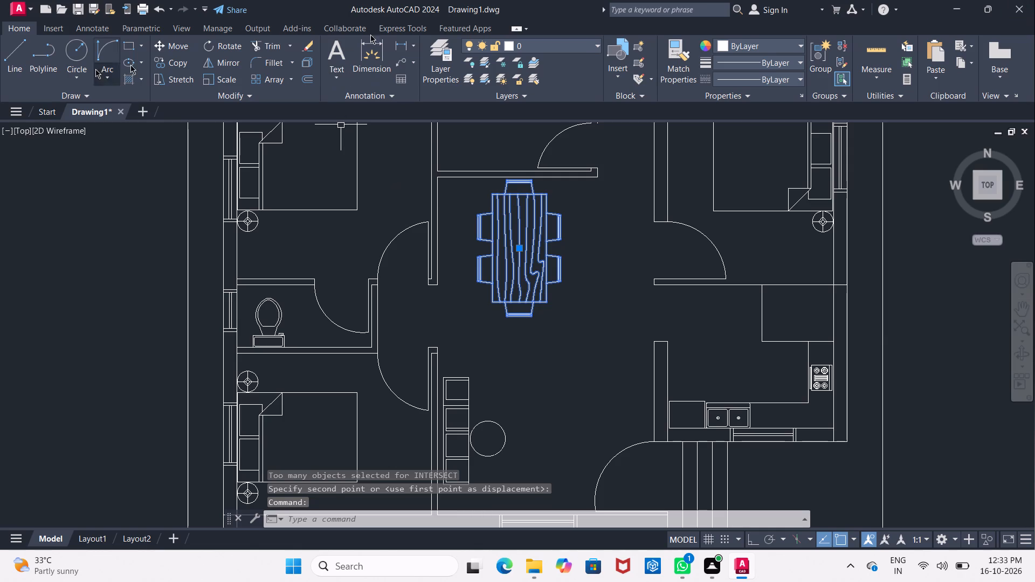
{"action": "left_click", "coordinate": [211, 80]}
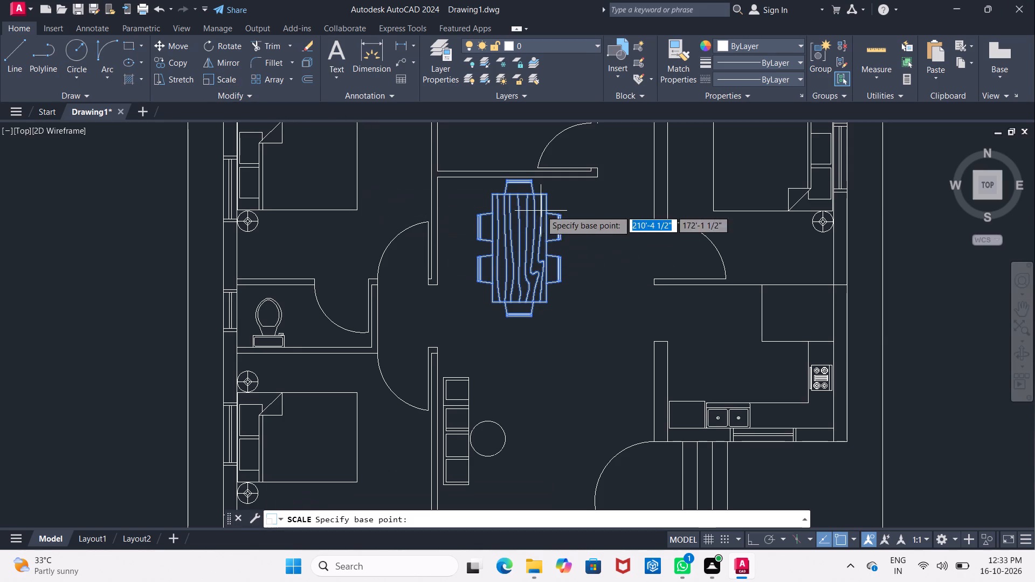
{"action": "left_click", "coordinate": [529, 183]}
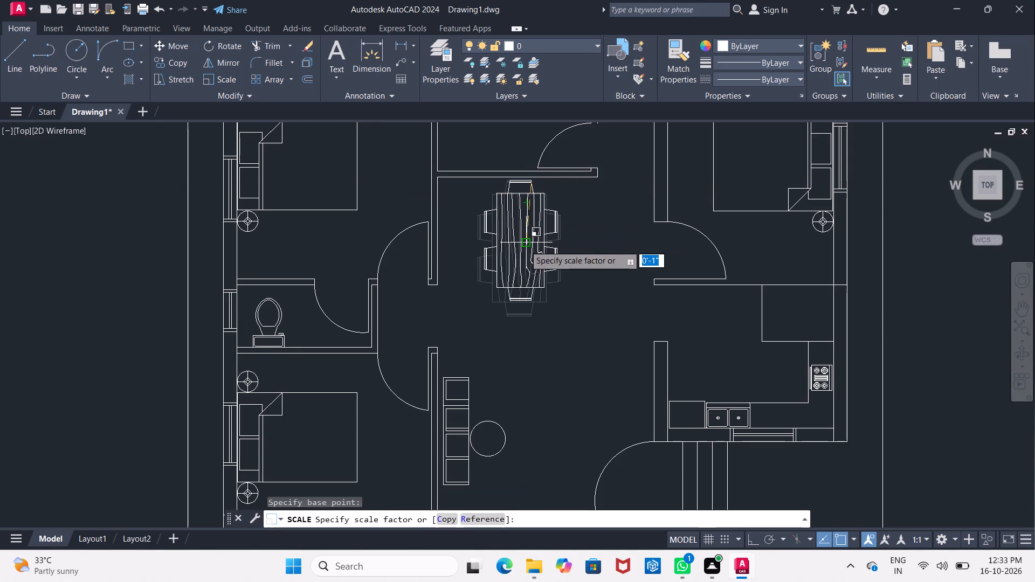
{"action": "left_click", "coordinate": [524, 232]}
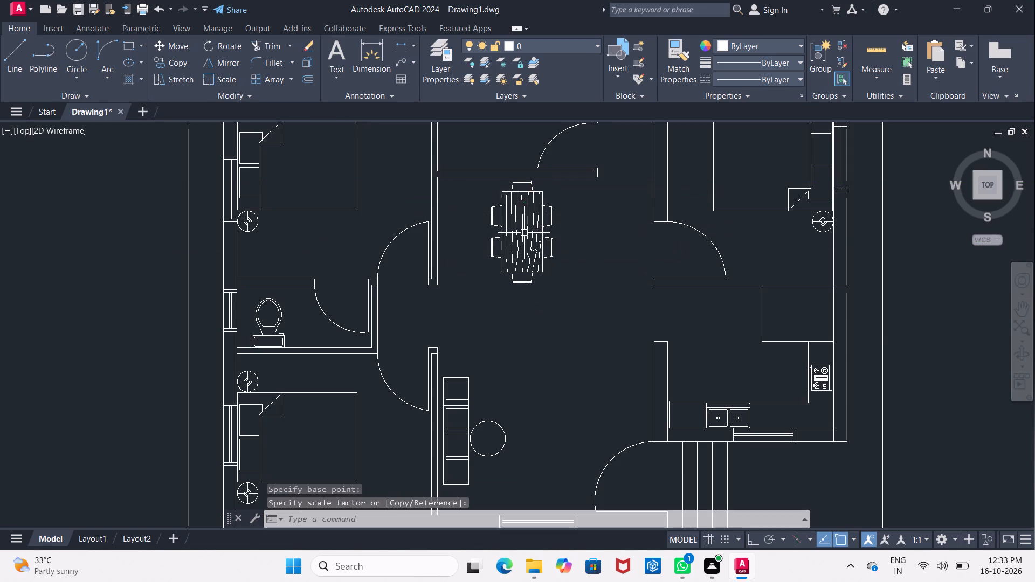
Move the reduced dining set slightly west, closer to the central hall's west wall.
{"action": "middle_click_drag", "start_coordinate": [571, 234], "coordinate": [524, 241]}
{"action": "scroll", "coordinate": [523, 244], "scroll_direction": "down", "scroll_amount": 1}
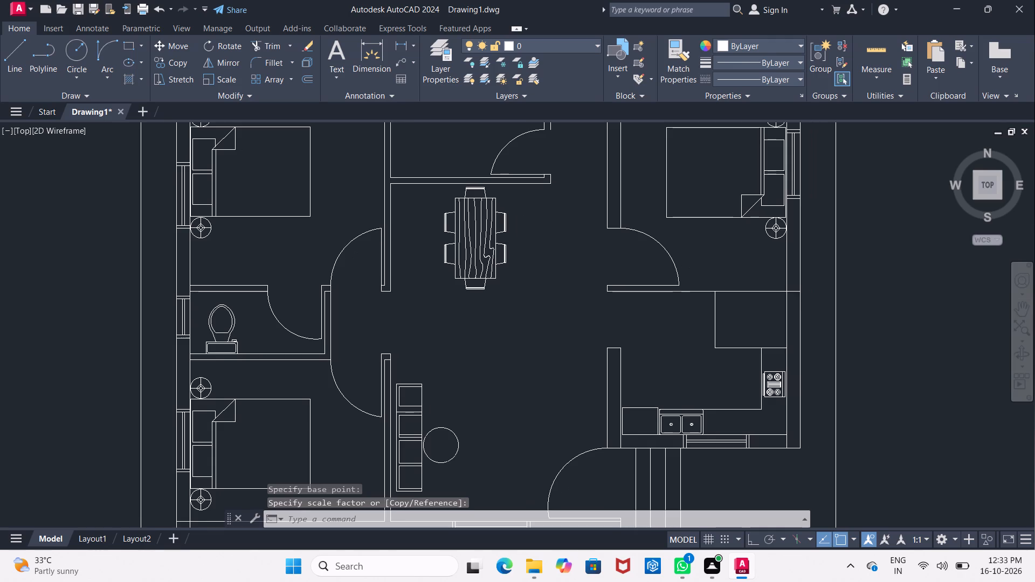
{"action": "scroll", "coordinate": [521, 238], "scroll_direction": "up", "scroll_amount": 1}
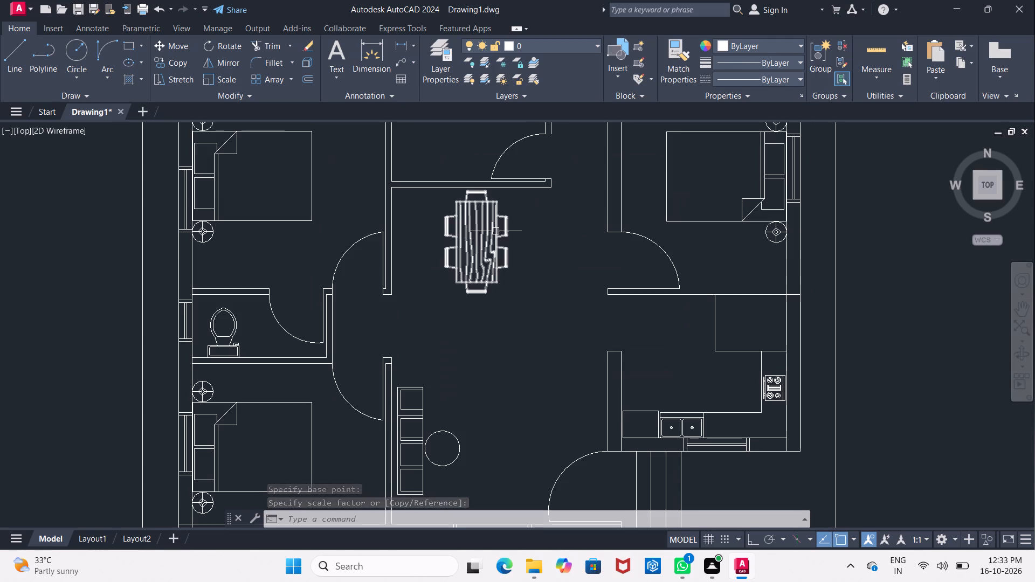
{"action": "left_click", "coordinate": [495, 231]}
{"action": "left_click", "coordinate": [163, 46]}
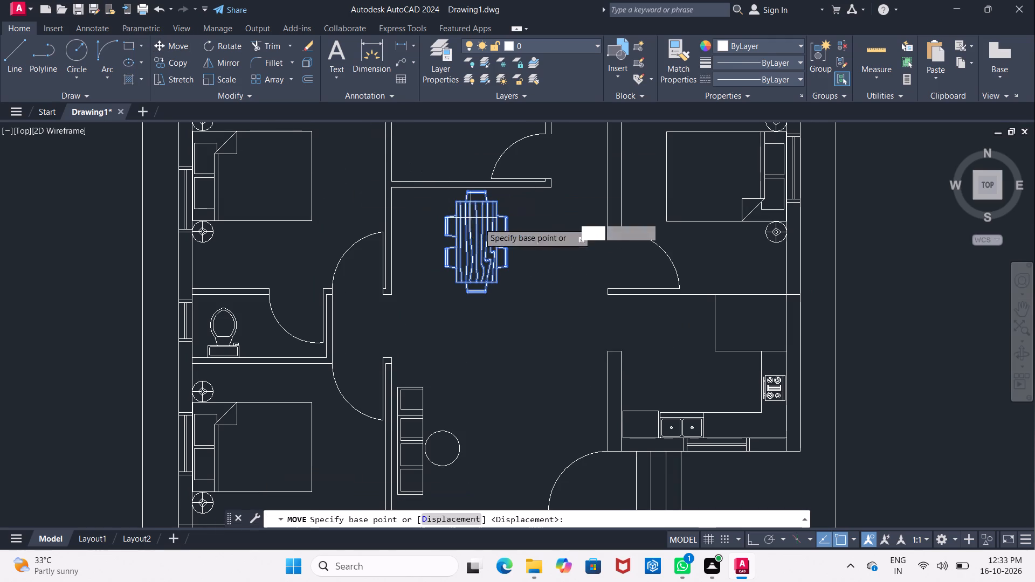
{"action": "left_click", "coordinate": [483, 242]}
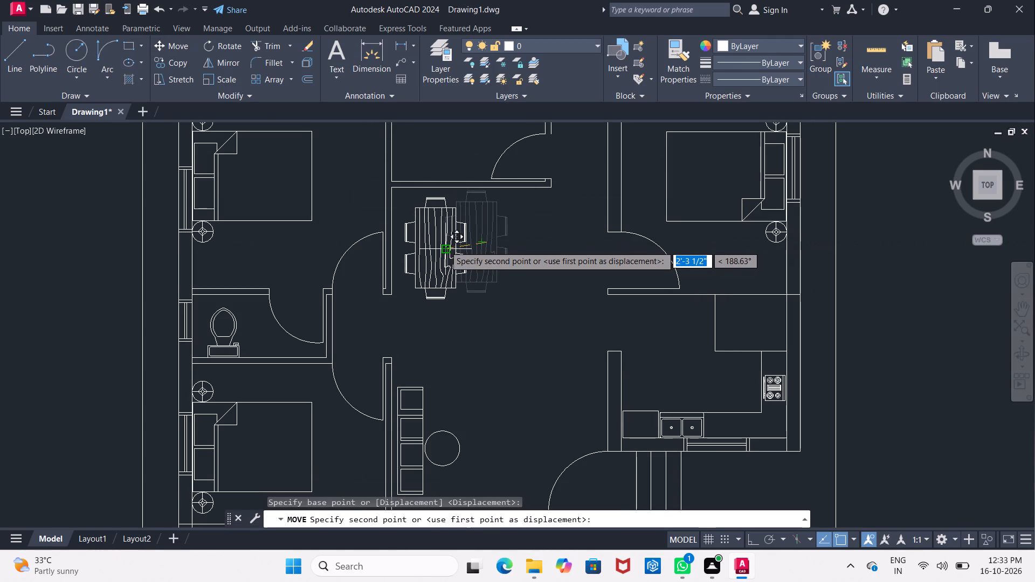
{"action": "left_click", "coordinate": [456, 245]}
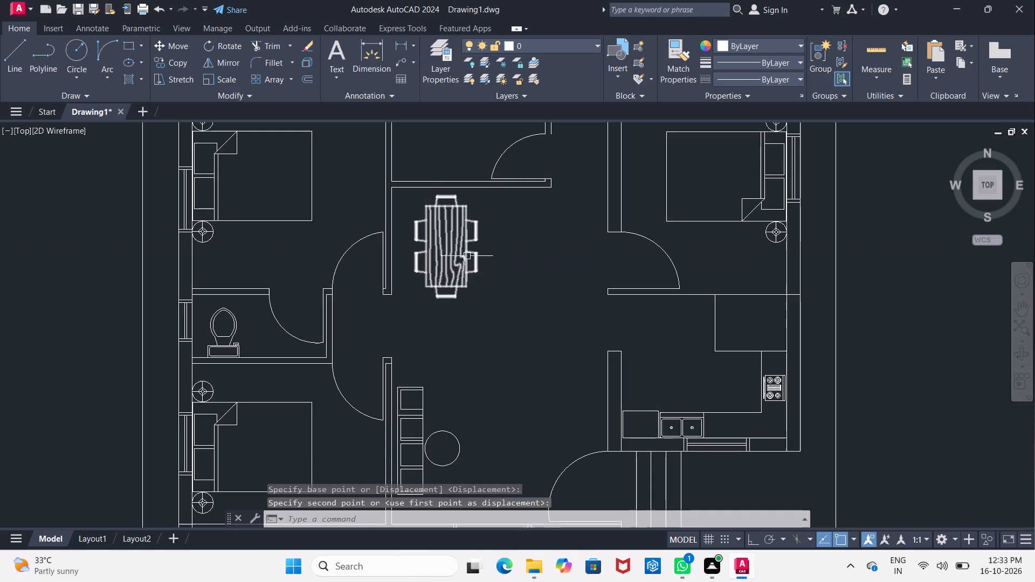
Measure the southwest staircase's north-south width with a linear dimension, from the house's outer south wall line to the stair's south line.
{"action": "scroll", "coordinate": [511, 271], "scroll_direction": "down", "scroll_amount": 2}
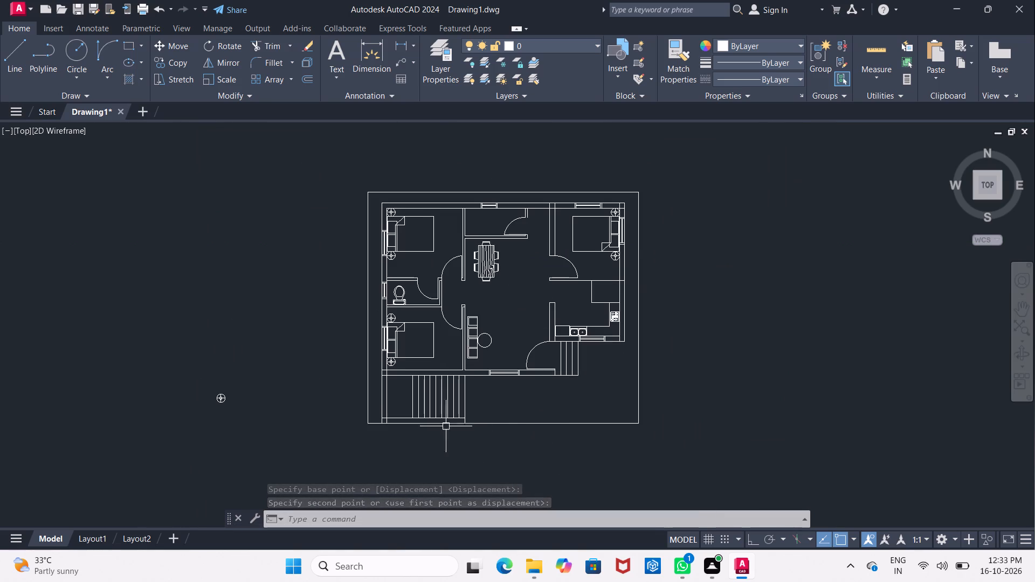
{"action": "scroll", "coordinate": [408, 389], "scroll_direction": "up", "scroll_amount": 2}
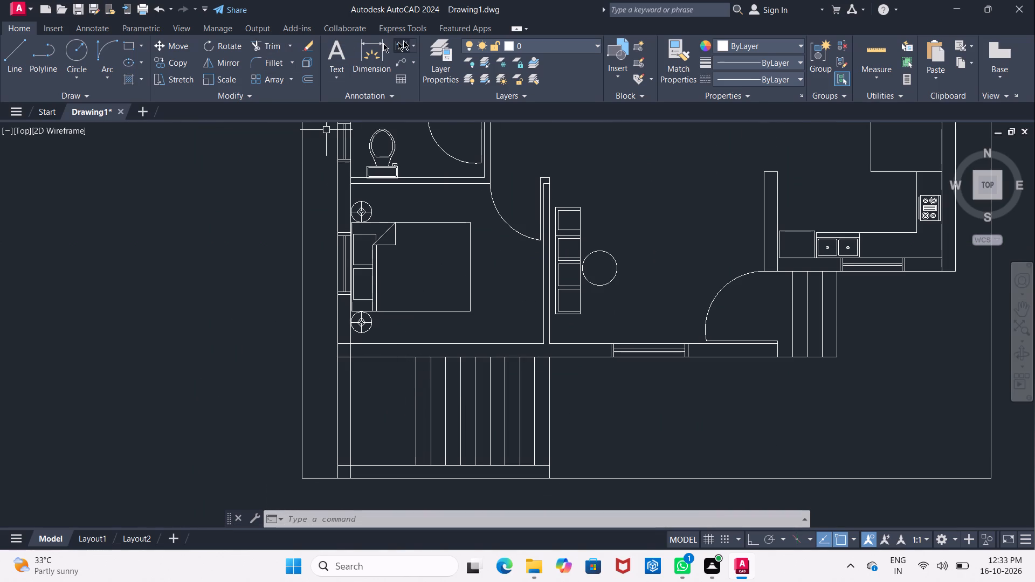
{"action": "left_click", "coordinate": [404, 39]}
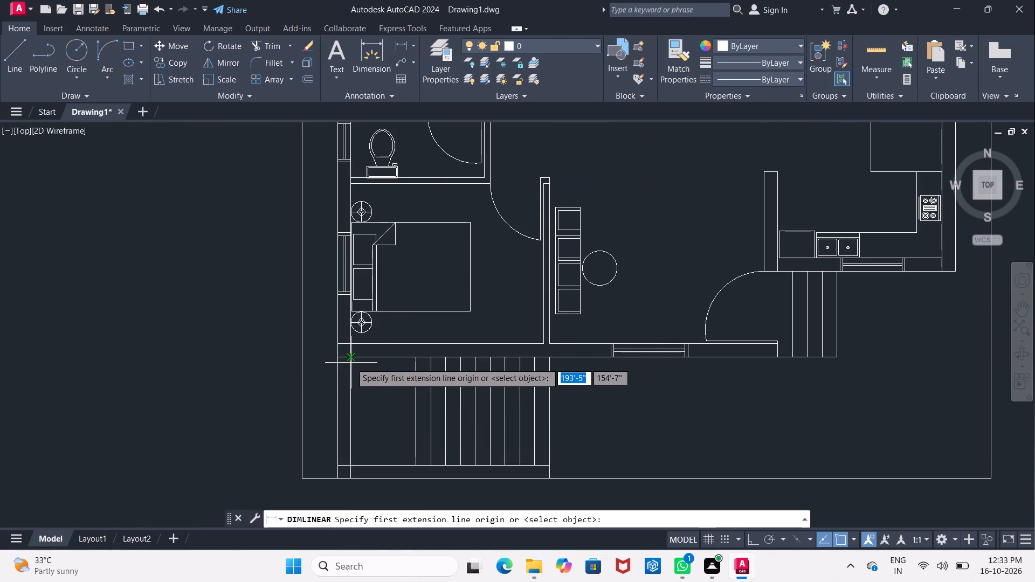
{"action": "left_click", "coordinate": [351, 362]}
{"action": "left_click", "coordinate": [351, 467]}
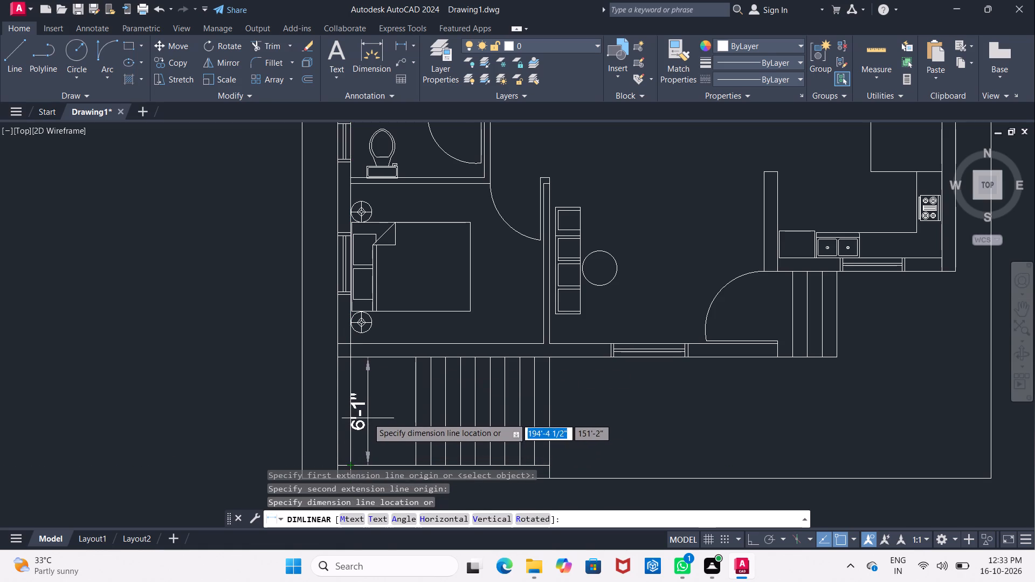
{"action": "key", "text": "Escape"}
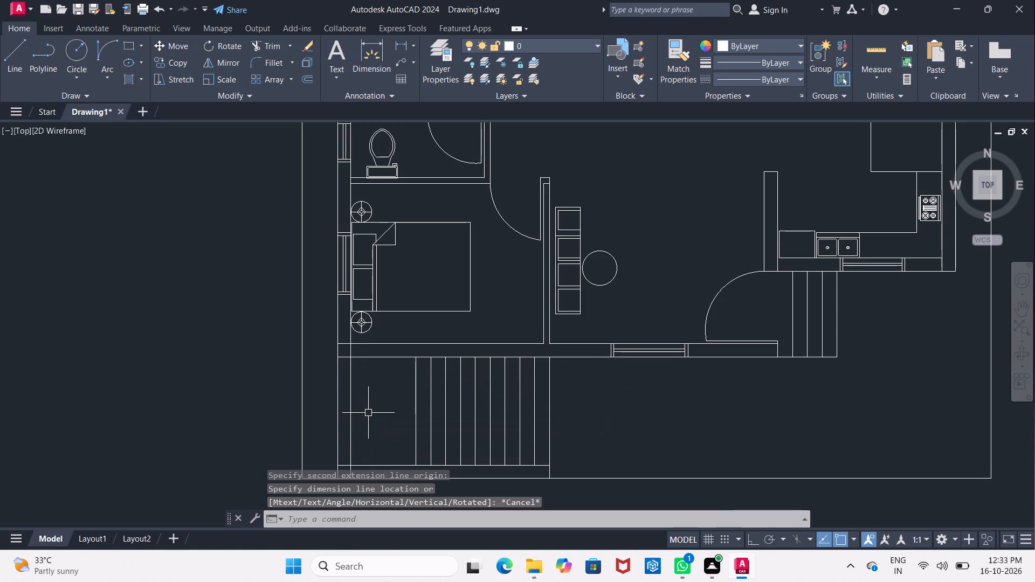
Offset the house's outer south wall line 3'-0 1/2" south, across the middle of the southwest staircase.
{"action": "key", "text": "o"}
{"action": "key", "text": "Return"}
{"action": "type", "text": "3'.5\""}
{"action": "key", "text": "Return"}
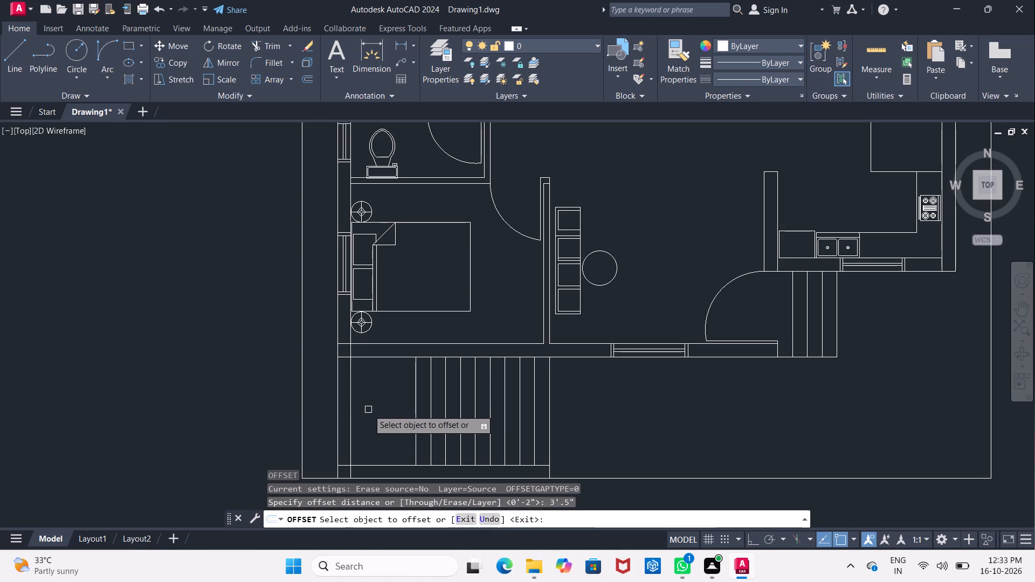
{"action": "left_click", "coordinate": [382, 357]}
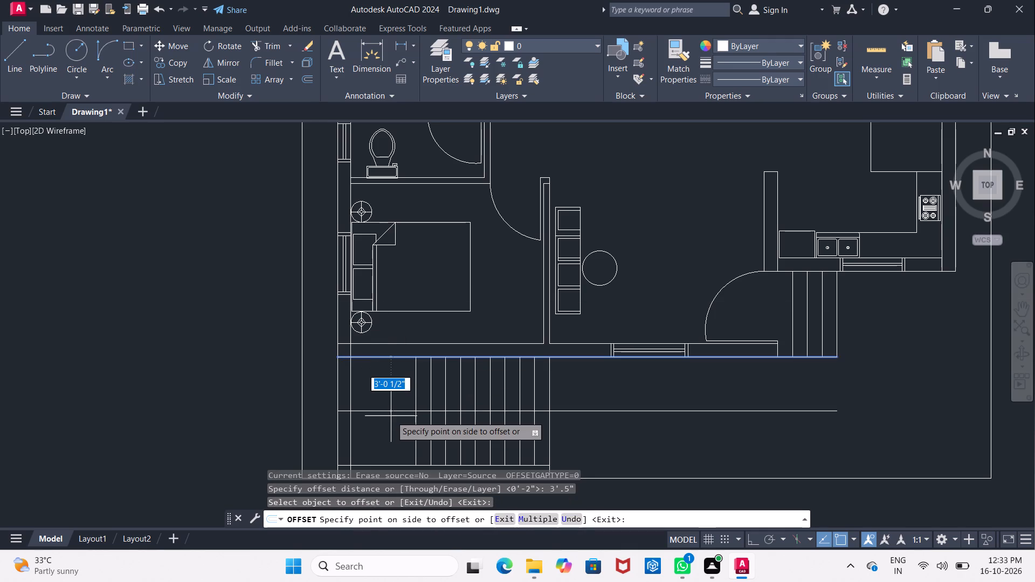
{"action": "left_click", "coordinate": [391, 416]}
{"action": "key", "text": "Escape"}
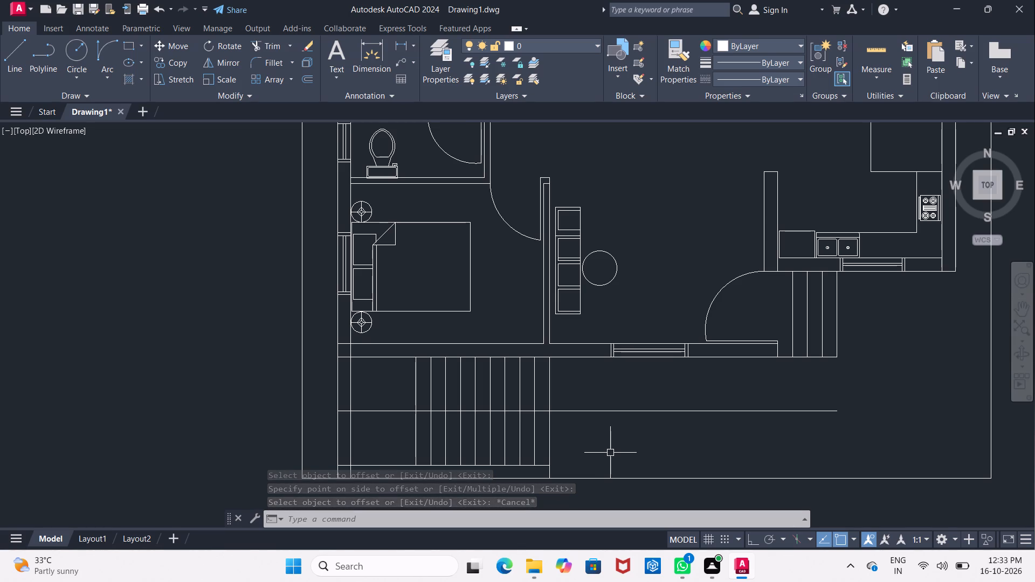
{"action": "key", "text": "Escape"}
Trim the three easternmost stair treads north of the staircase's middle line, and trim that line across the west landing.
{"action": "type", "text": "TR"}
{"action": "key", "text": "space"}
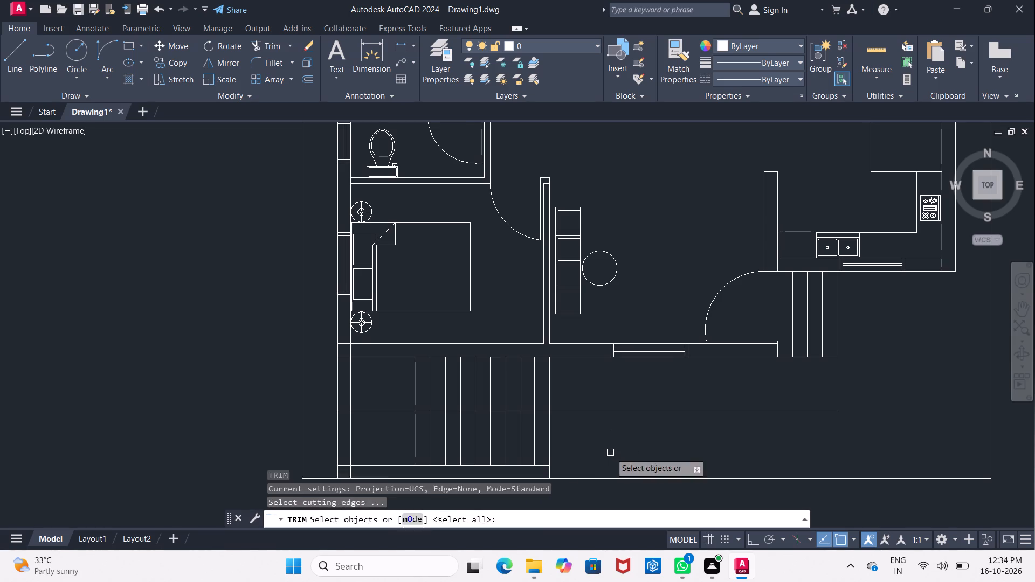
{"action": "key", "text": "space"}
{"action": "left_click", "coordinate": [536, 396]}
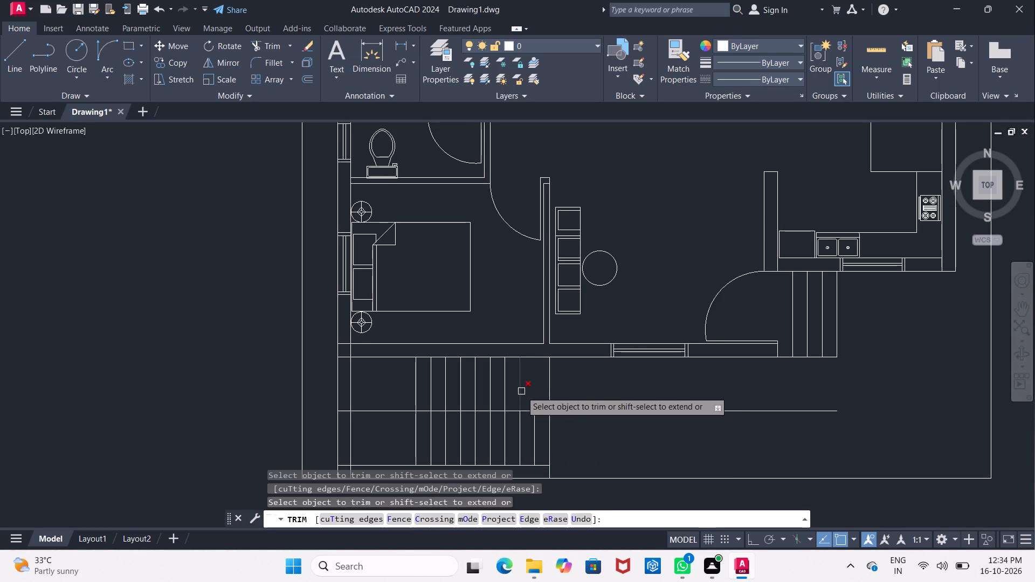
{"action": "left_click", "coordinate": [521, 391]}
{"action": "left_click", "coordinate": [506, 390]}
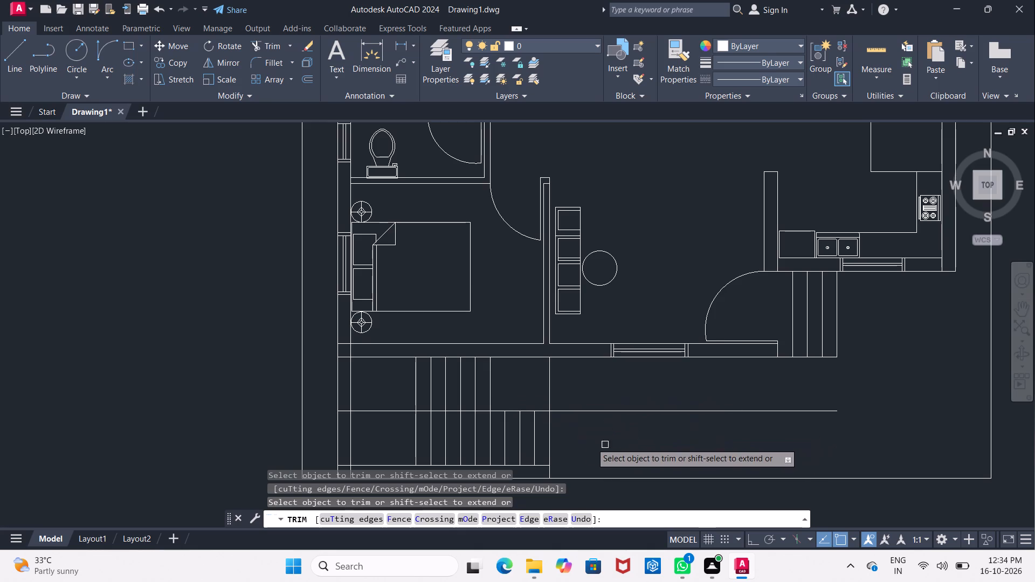
{"action": "left_click", "coordinate": [402, 412]}
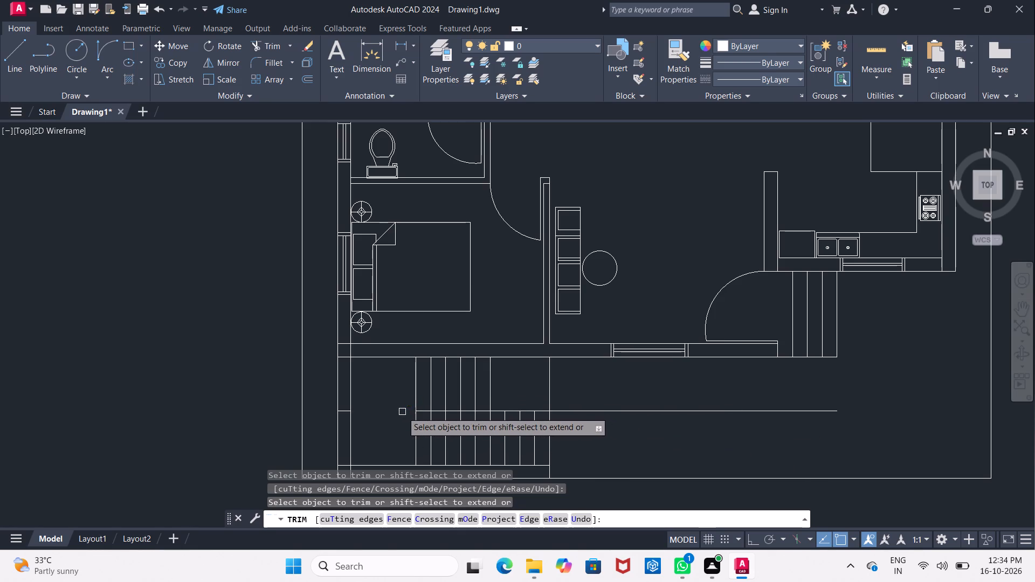
{"action": "left_click", "coordinate": [343, 410]}
{"action": "left_click", "coordinate": [343, 411]}
{"action": "double_click", "coordinate": [343, 411]}
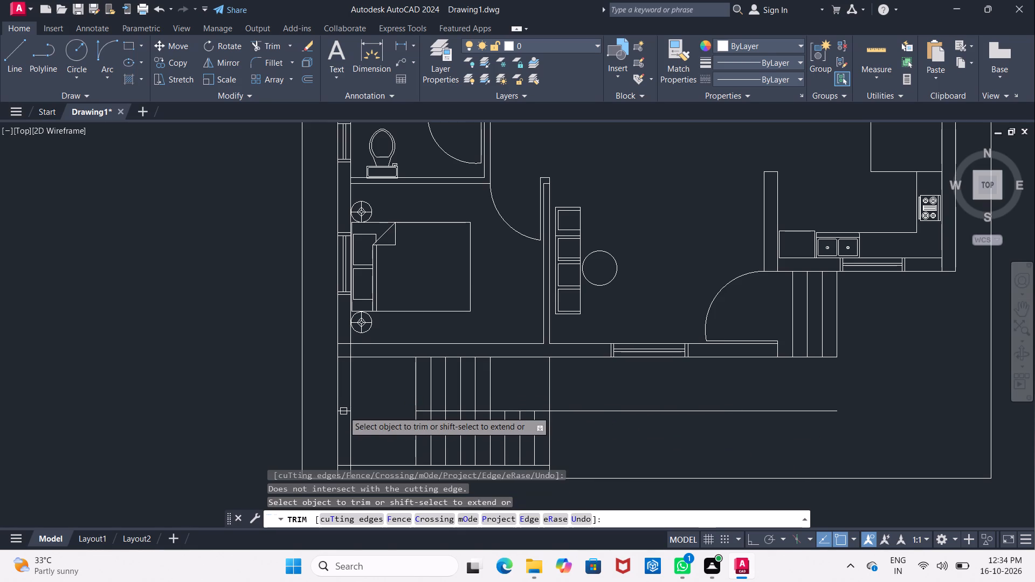
{"action": "key", "text": "Escape"}
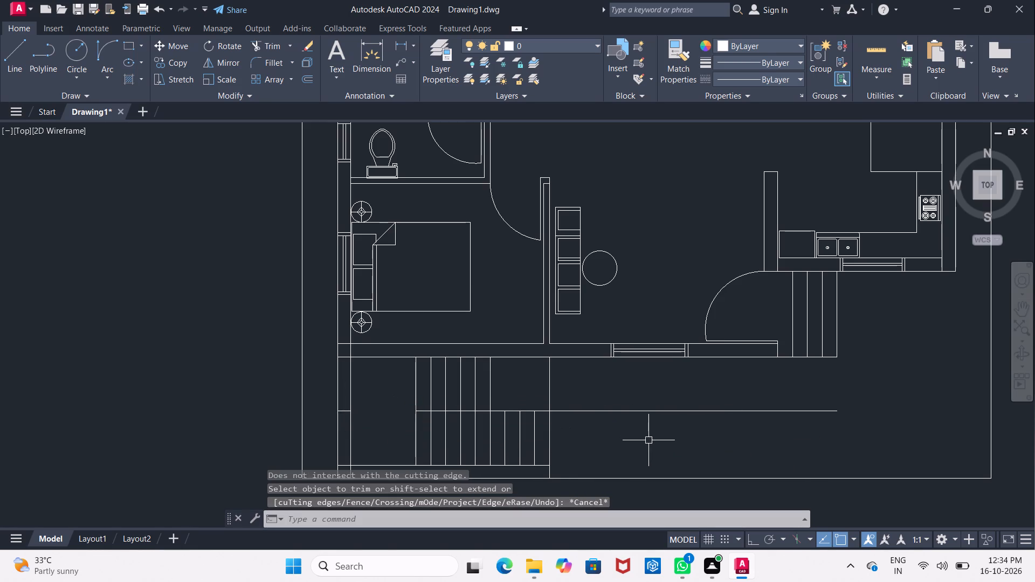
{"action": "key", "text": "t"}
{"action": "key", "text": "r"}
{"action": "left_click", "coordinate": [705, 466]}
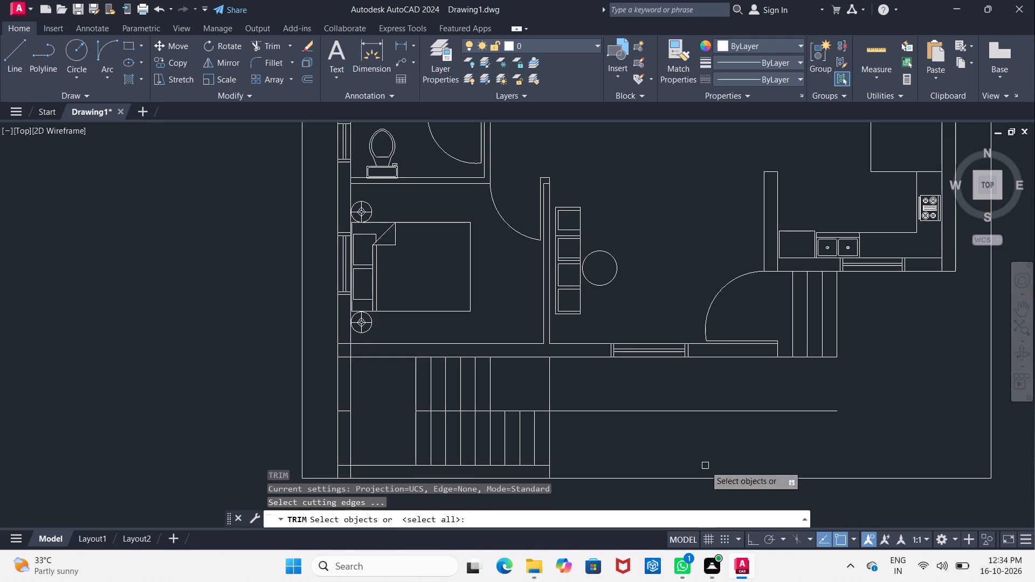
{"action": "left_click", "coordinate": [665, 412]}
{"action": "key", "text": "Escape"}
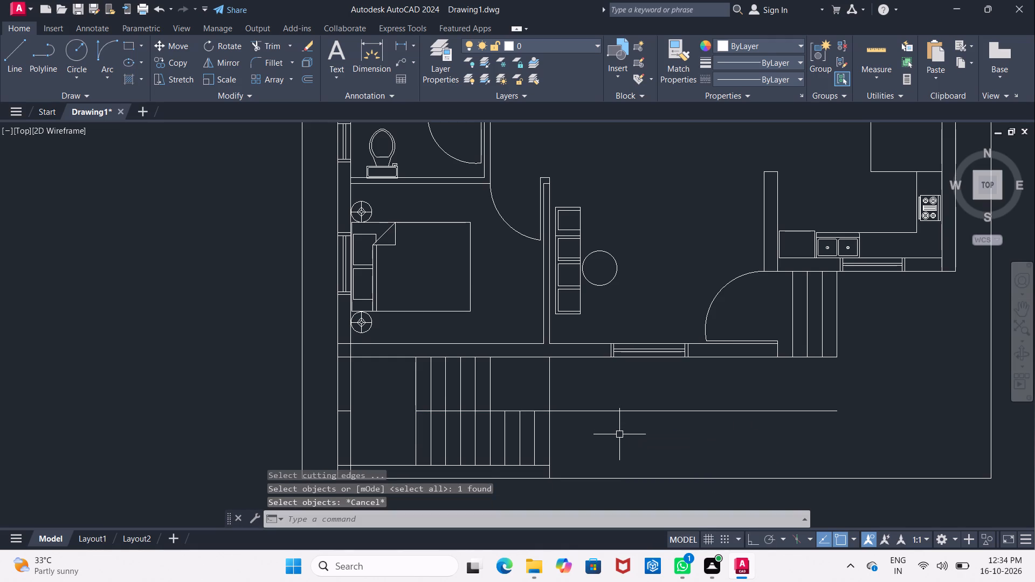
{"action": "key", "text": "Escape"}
Trim the southwest staircase's middle line where it runs east past the stair's east edge.
{"action": "type", "text": "TR"}
{"action": "key", "text": "space"}
{"action": "key", "text": "space"}
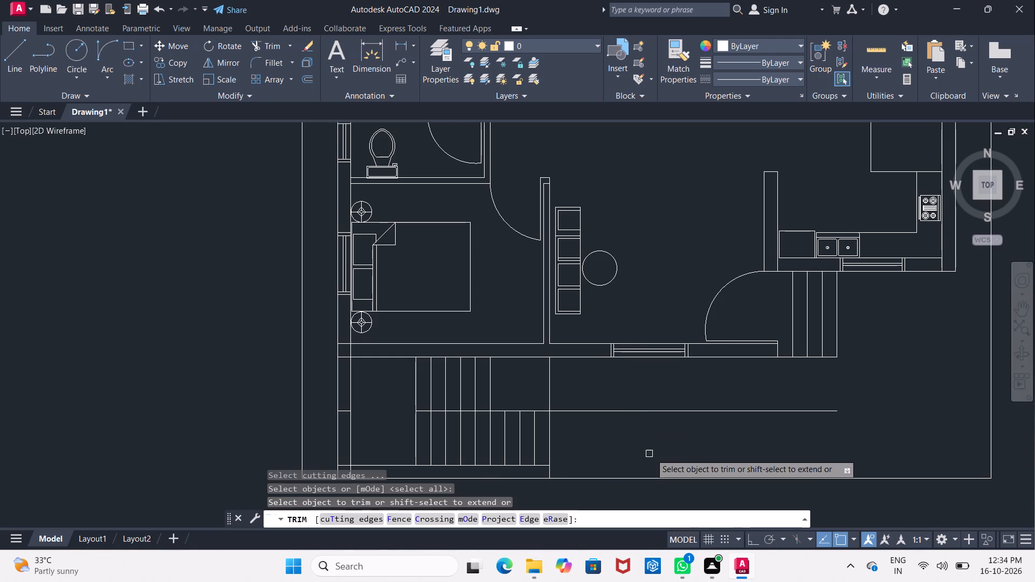
{"action": "left_click", "coordinate": [642, 411]}
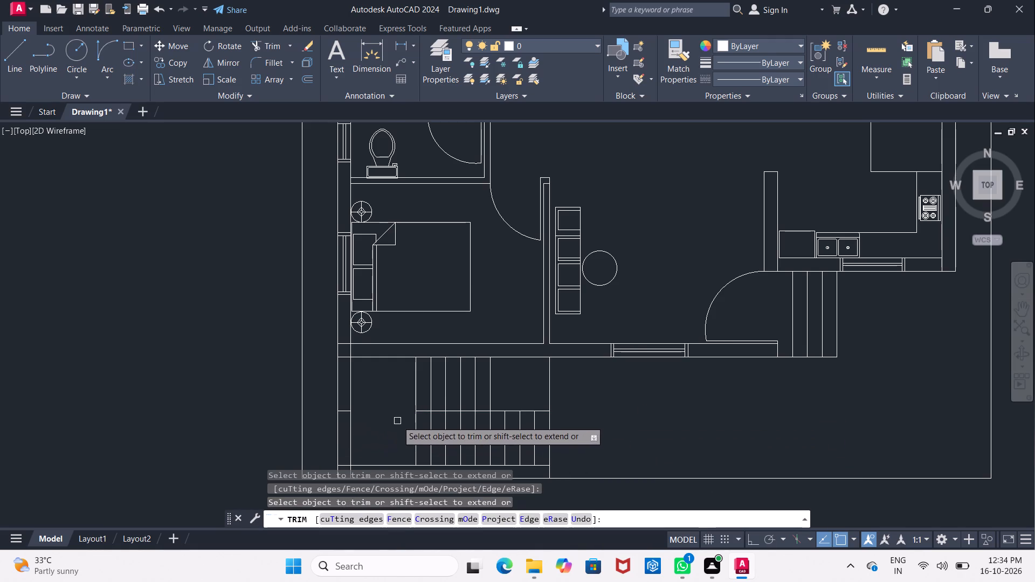
{"action": "key", "text": "Escape"}
Erase the leftover piece of the staircase's middle line between the two west wall lines.
{"action": "scroll", "coordinate": [354, 421], "scroll_direction": "up", "scroll_amount": 1}
{"action": "left_click", "coordinate": [339, 407]}
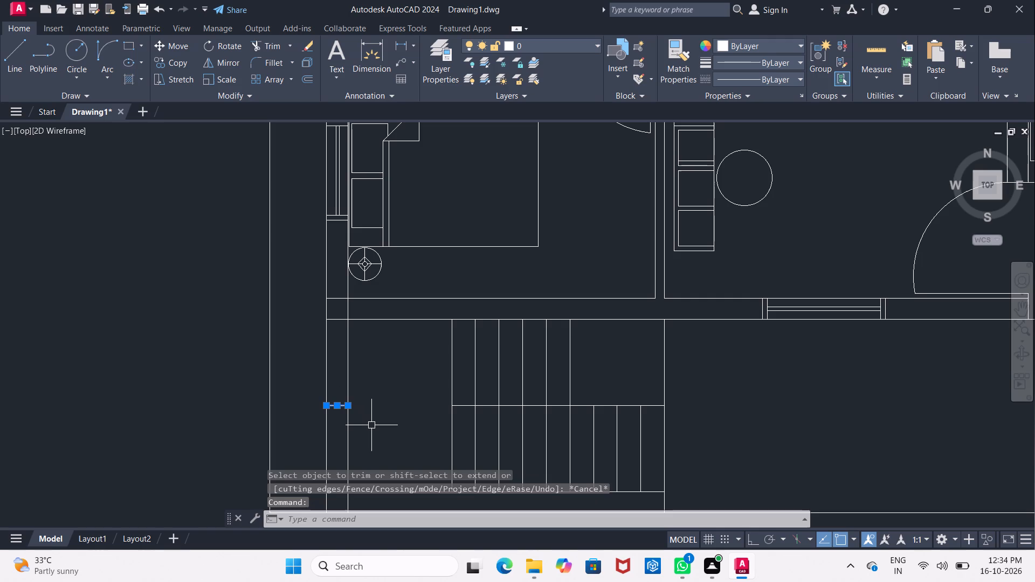
{"action": "key", "text": "Delete"}
Measure the south flight's north-south width at the stair's east edge and along its easternmost tread line.
{"action": "scroll", "coordinate": [406, 413], "scroll_direction": "down", "scroll_amount": 1}
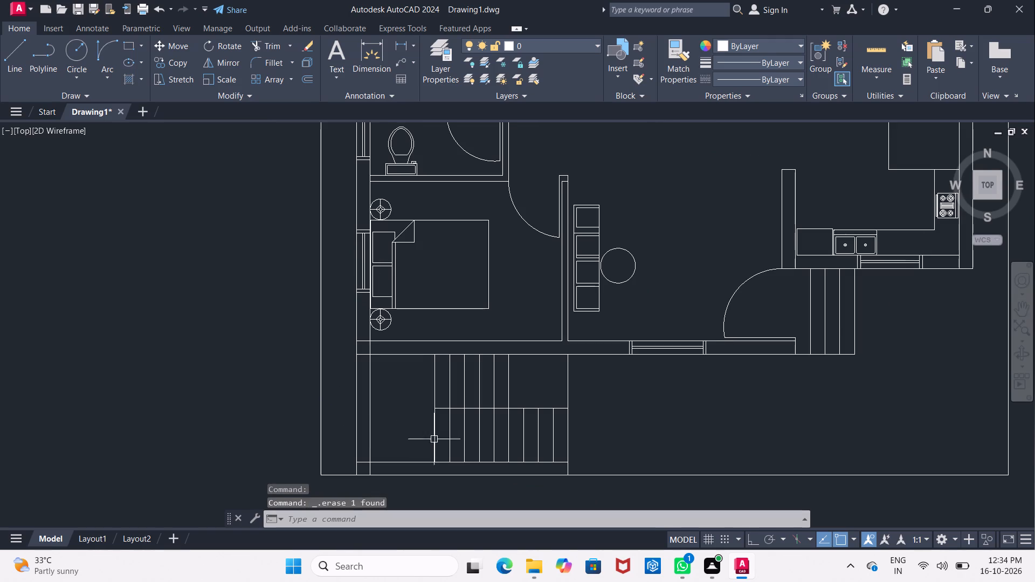
{"action": "middle_click_drag", "start_coordinate": [539, 432], "coordinate": [526, 334]}
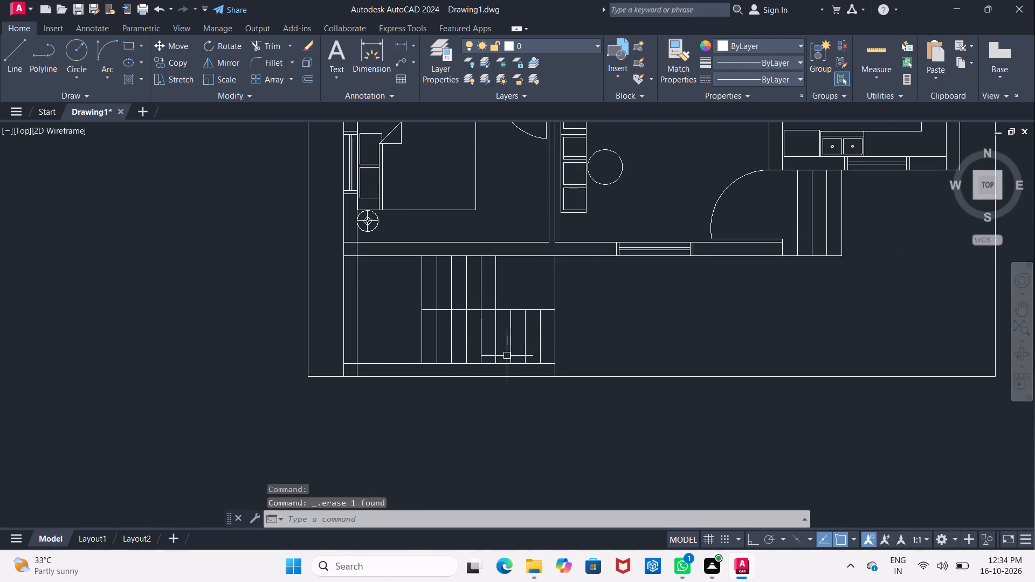
{"action": "scroll", "coordinate": [507, 356], "scroll_direction": "up", "scroll_amount": 1}
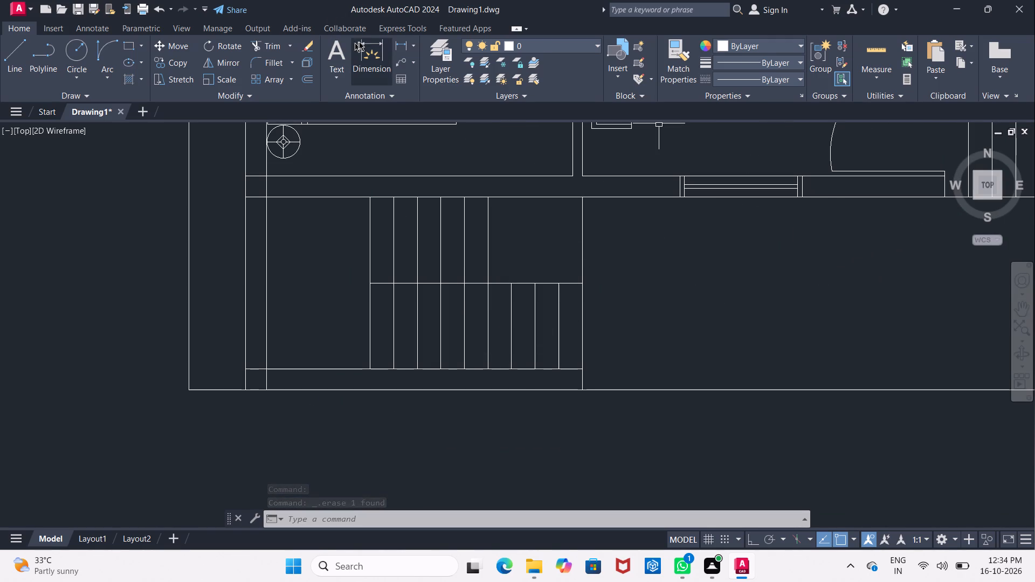
{"action": "left_click", "coordinate": [395, 43]}
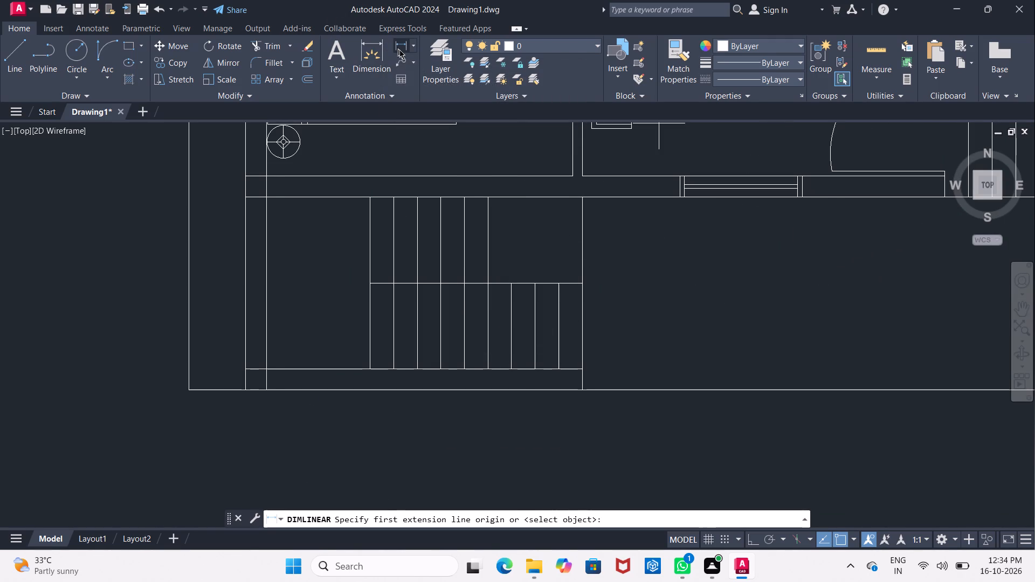
{"action": "left_click", "coordinate": [399, 50]}
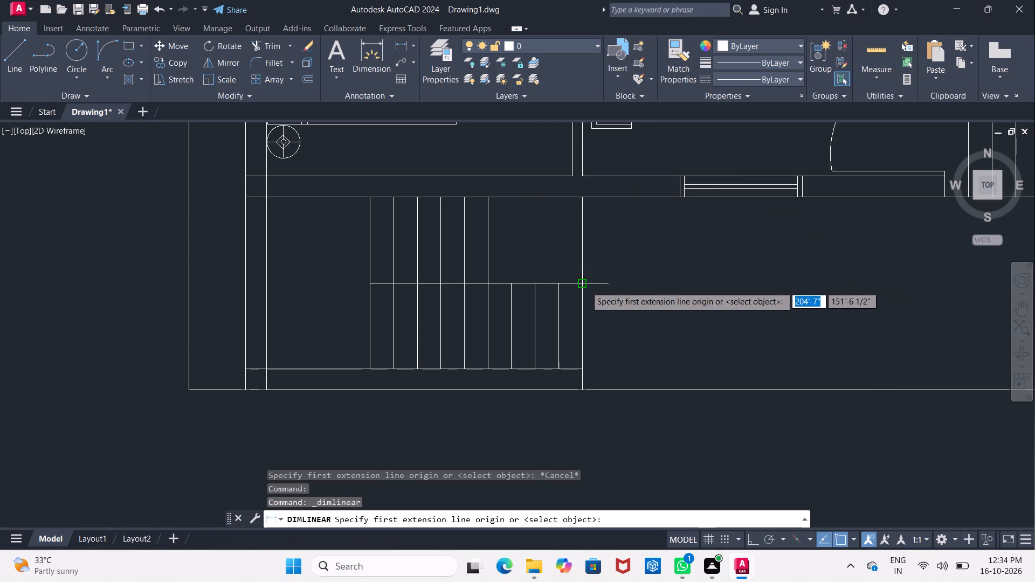
{"action": "left_click", "coordinate": [584, 286]}
{"action": "left_click", "coordinate": [581, 368]}
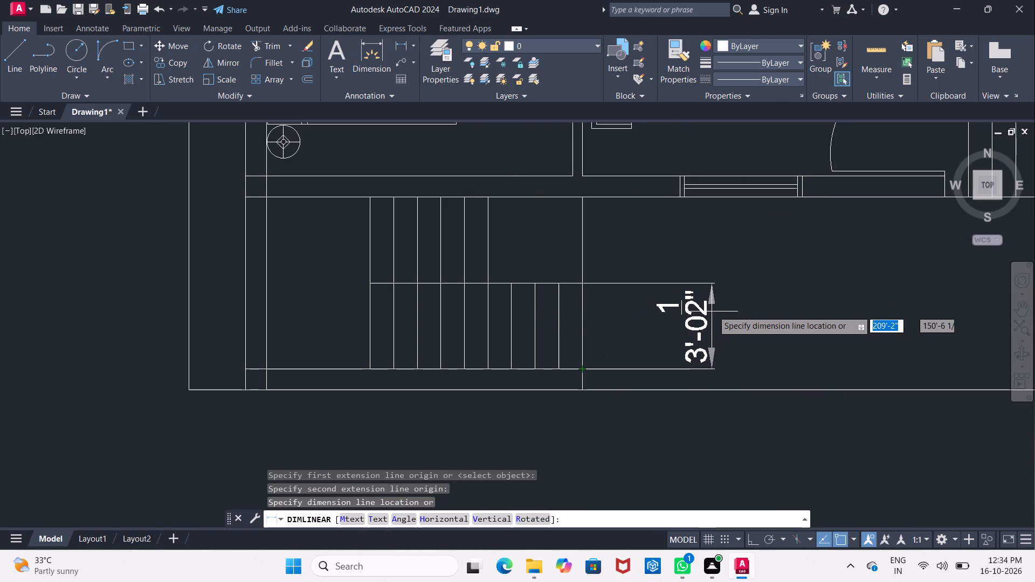
{"action": "key", "text": "grave"}
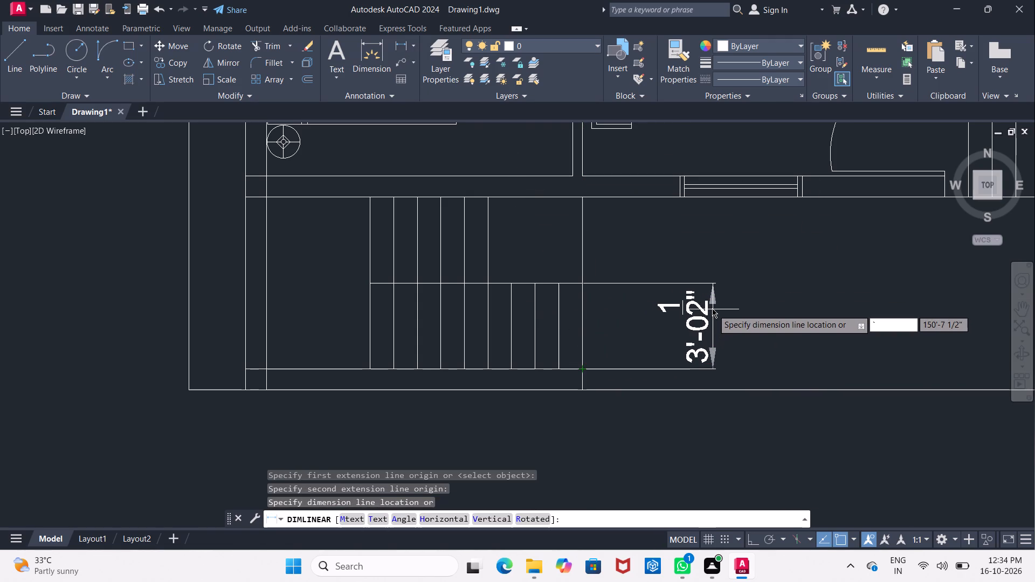
{"action": "key", "text": "Escape"}
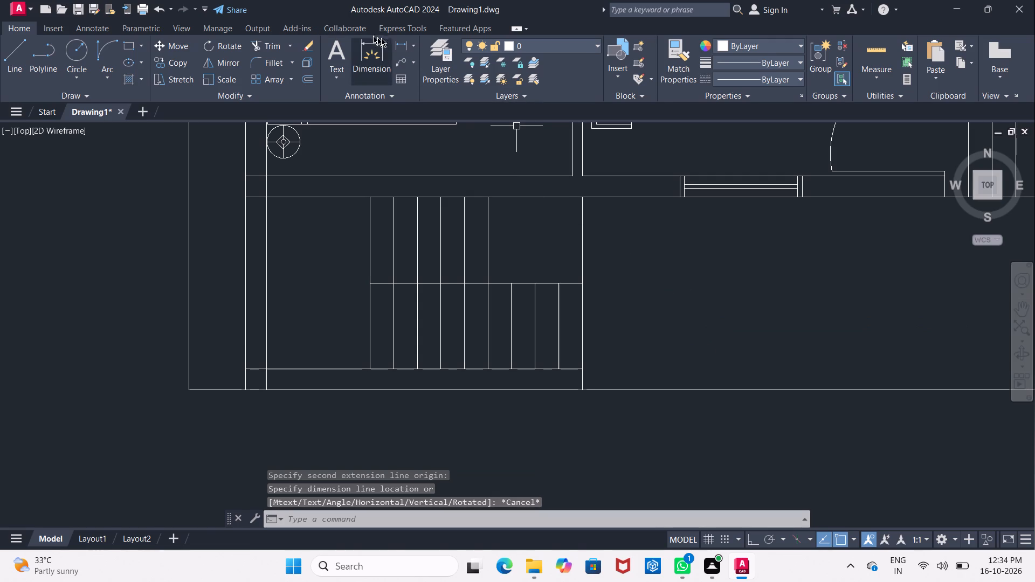
{"action": "left_click", "coordinate": [396, 45]}
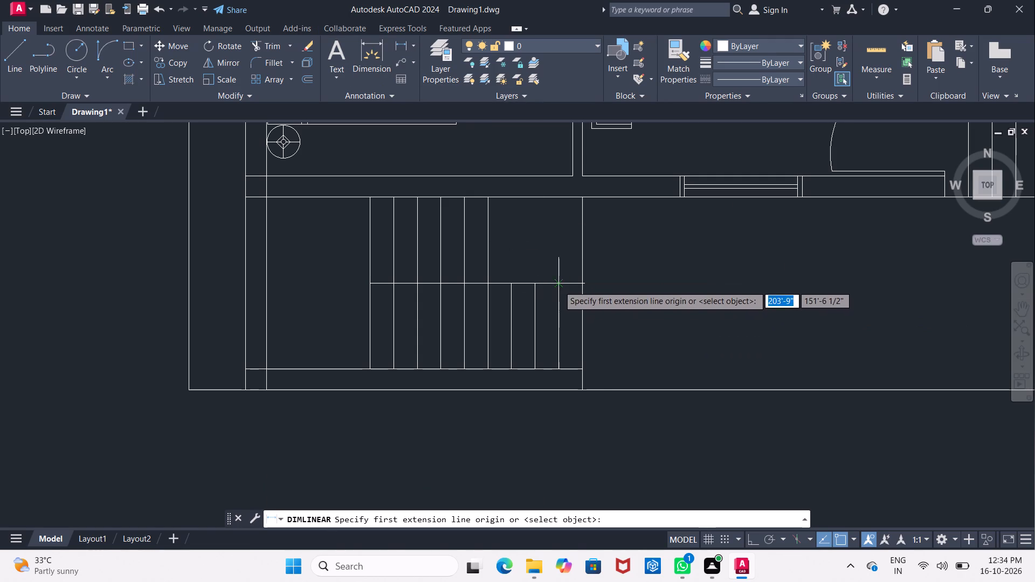
{"action": "left_click", "coordinate": [558, 285]}
{"action": "left_click", "coordinate": [558, 369]}
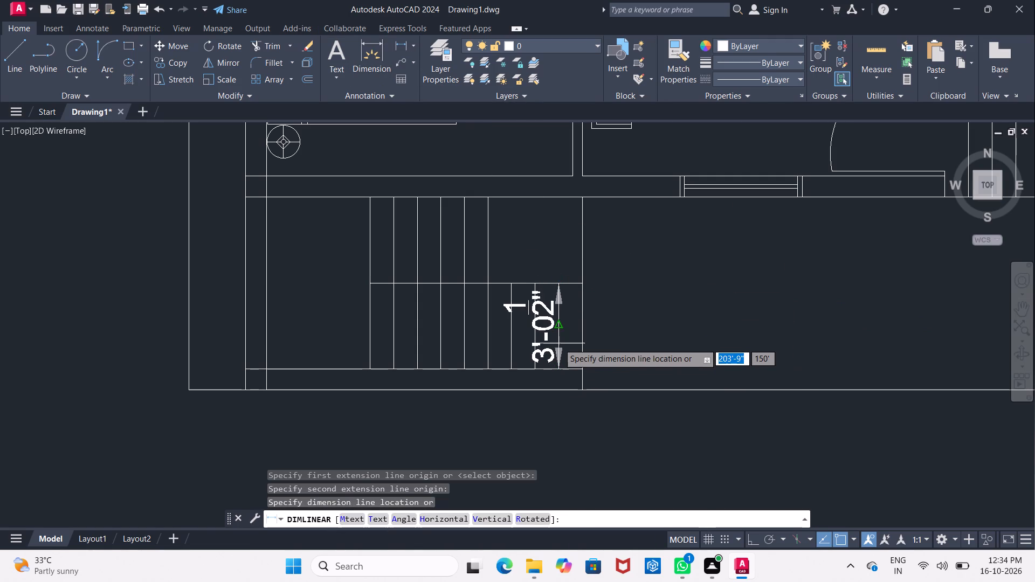
{"action": "key", "text": "Escape"}
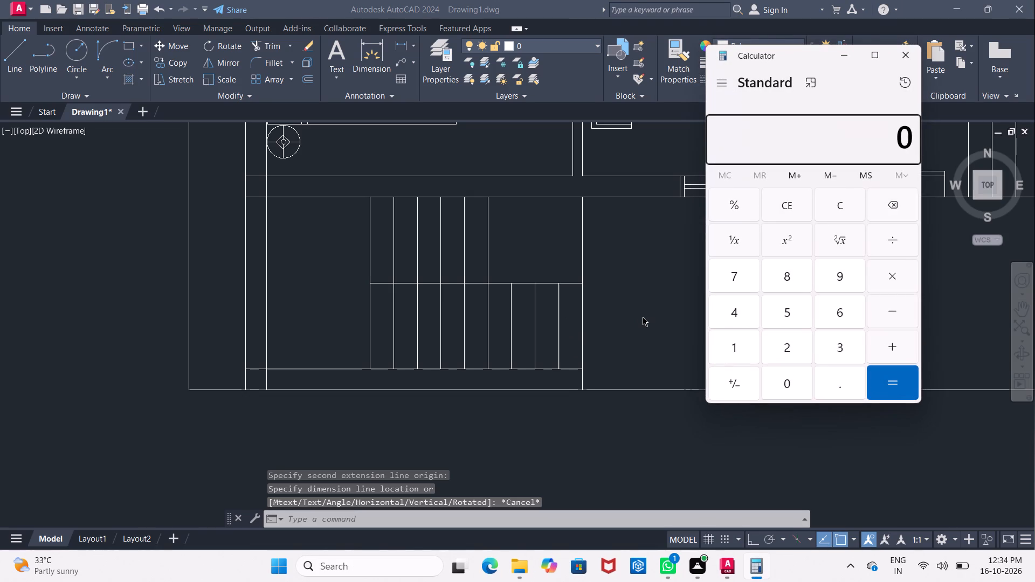
Divide 3.5 by 2 in Calculator, then close it.
{"action": "key", "text": "3"}
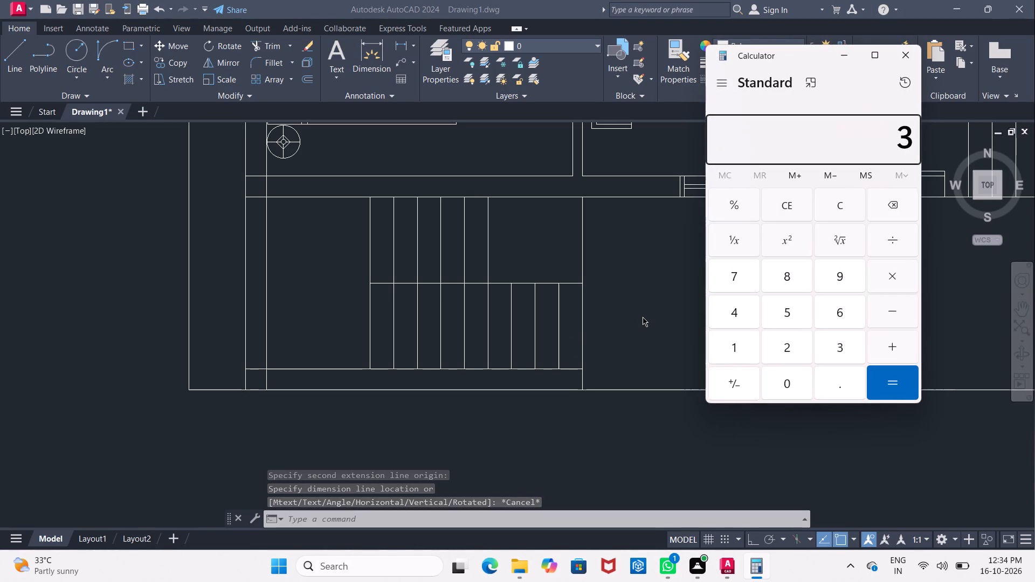
{"action": "type", "text": ".5/2"}
{"action": "key", "text": "Return"}
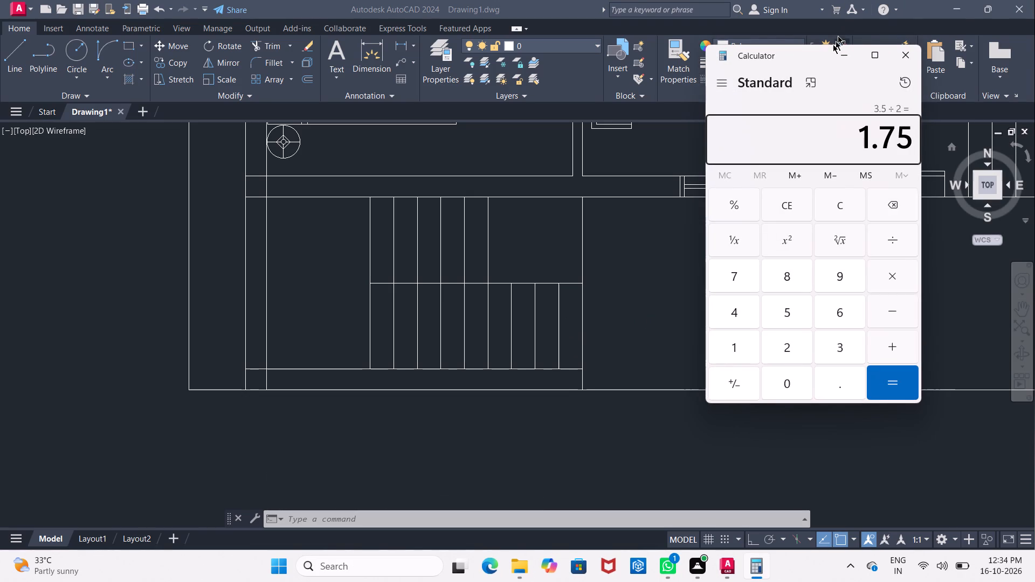
{"action": "left_click", "coordinate": [914, 63]}
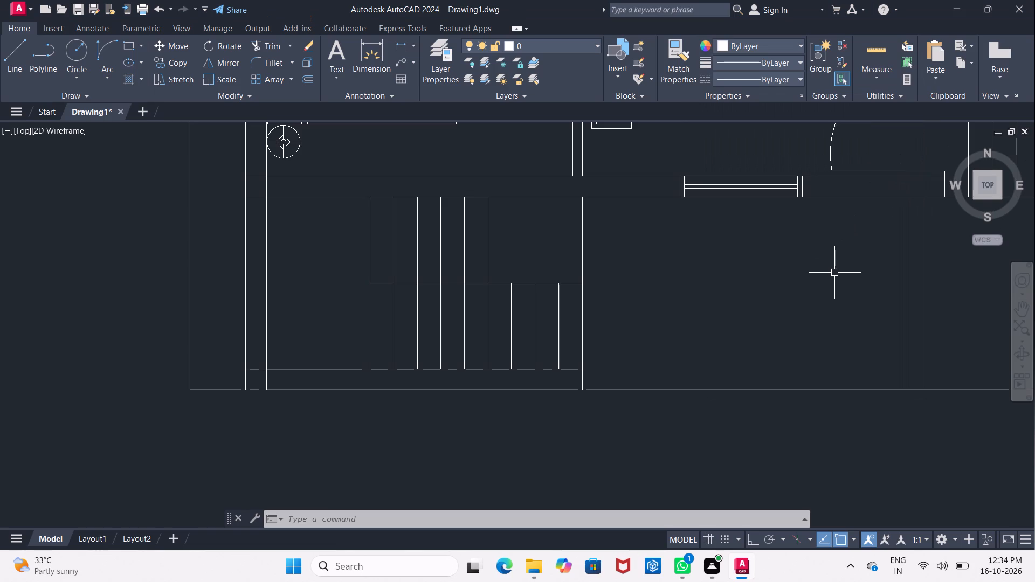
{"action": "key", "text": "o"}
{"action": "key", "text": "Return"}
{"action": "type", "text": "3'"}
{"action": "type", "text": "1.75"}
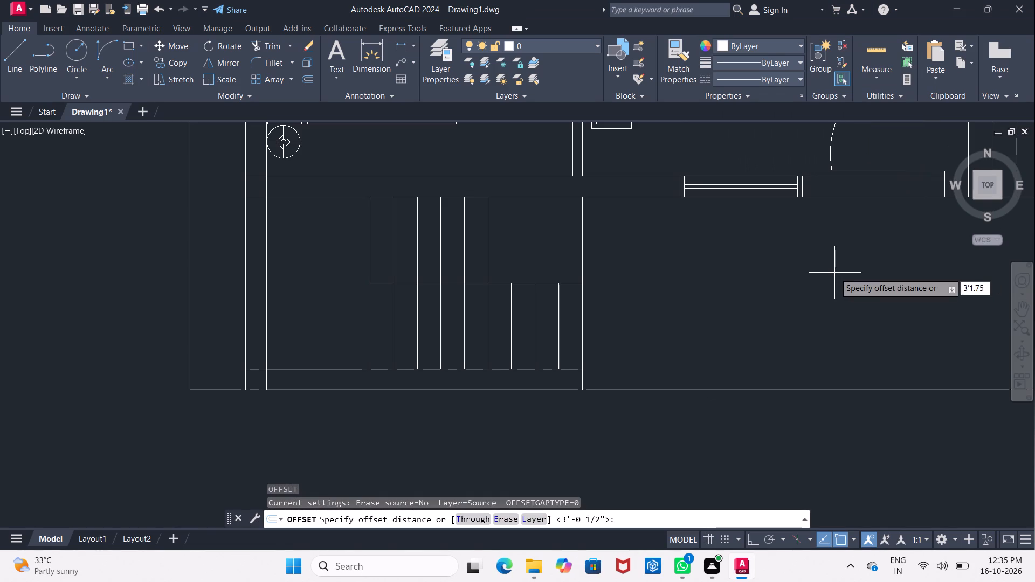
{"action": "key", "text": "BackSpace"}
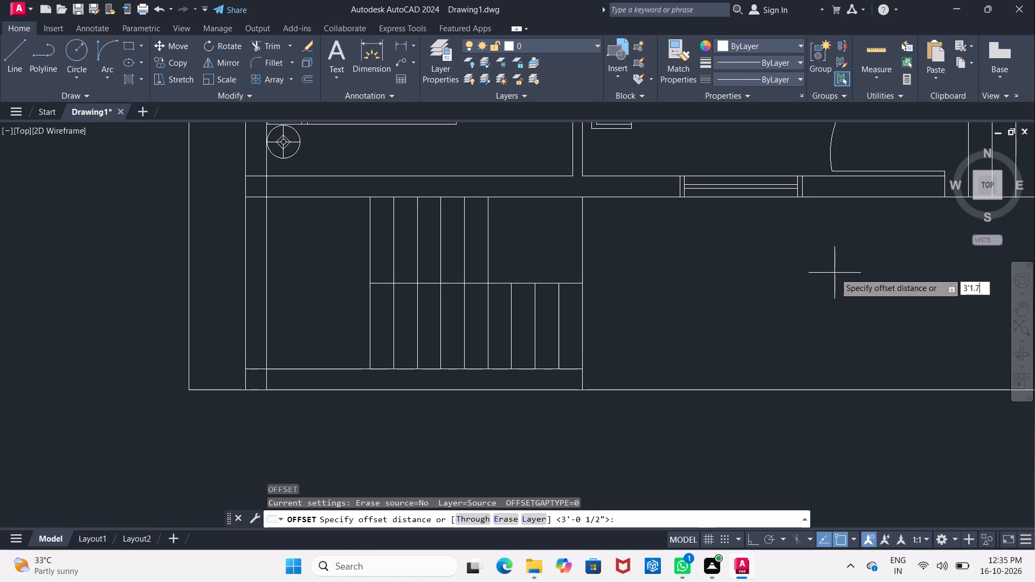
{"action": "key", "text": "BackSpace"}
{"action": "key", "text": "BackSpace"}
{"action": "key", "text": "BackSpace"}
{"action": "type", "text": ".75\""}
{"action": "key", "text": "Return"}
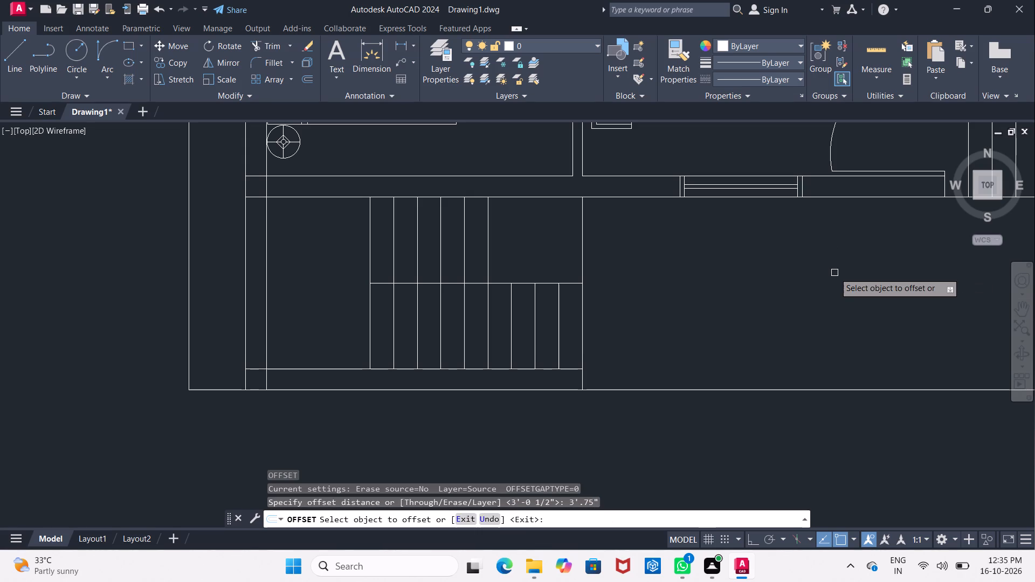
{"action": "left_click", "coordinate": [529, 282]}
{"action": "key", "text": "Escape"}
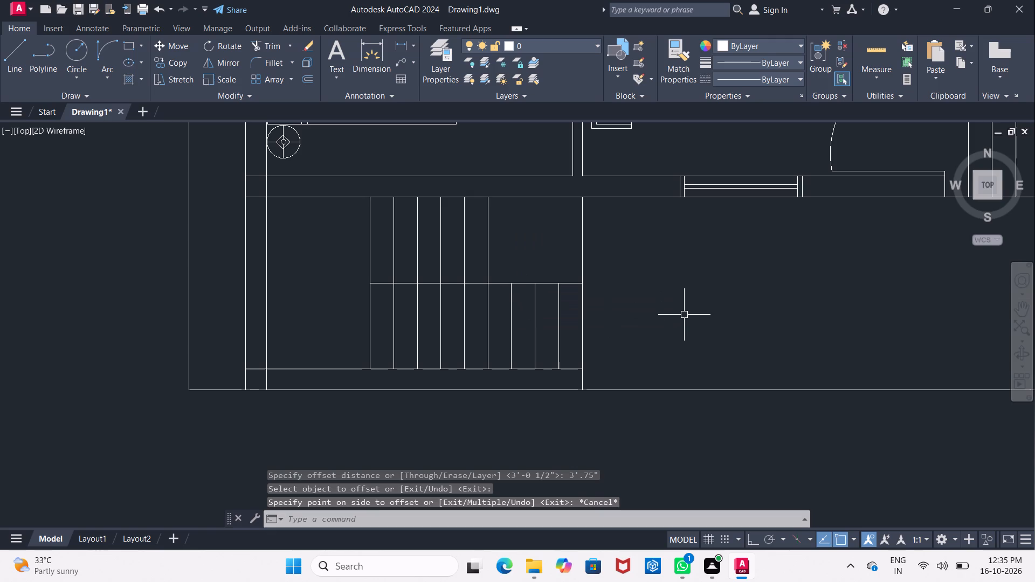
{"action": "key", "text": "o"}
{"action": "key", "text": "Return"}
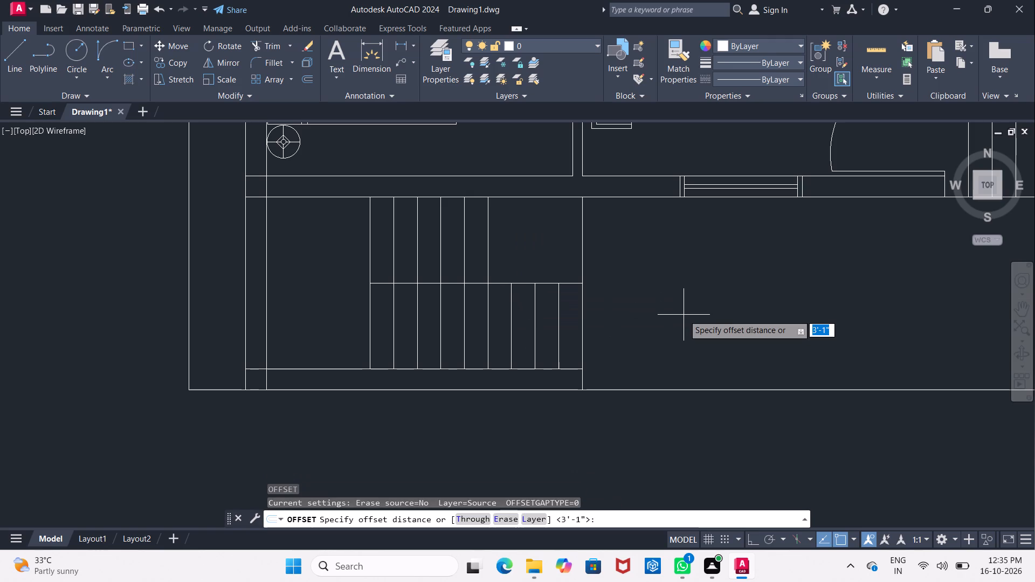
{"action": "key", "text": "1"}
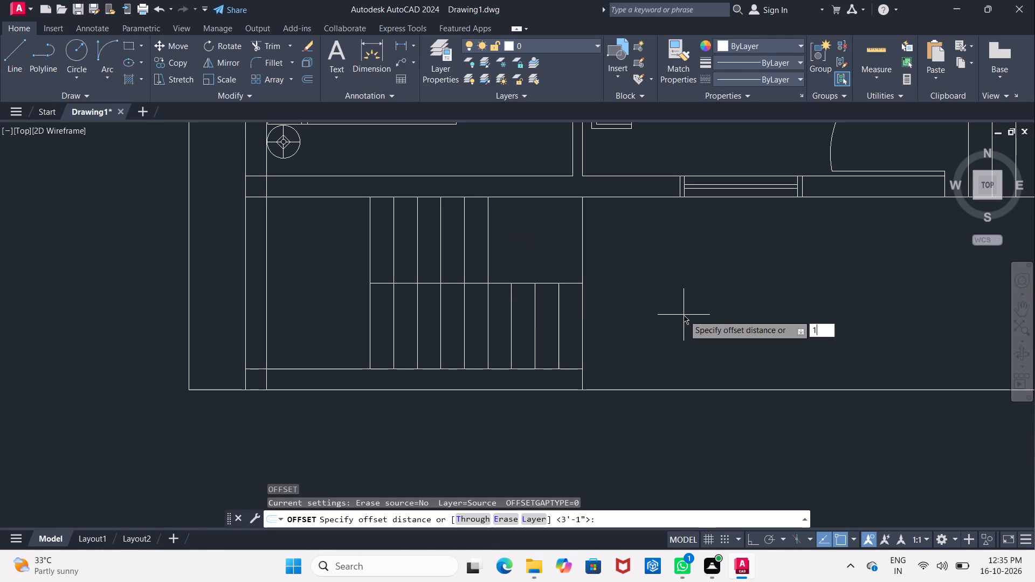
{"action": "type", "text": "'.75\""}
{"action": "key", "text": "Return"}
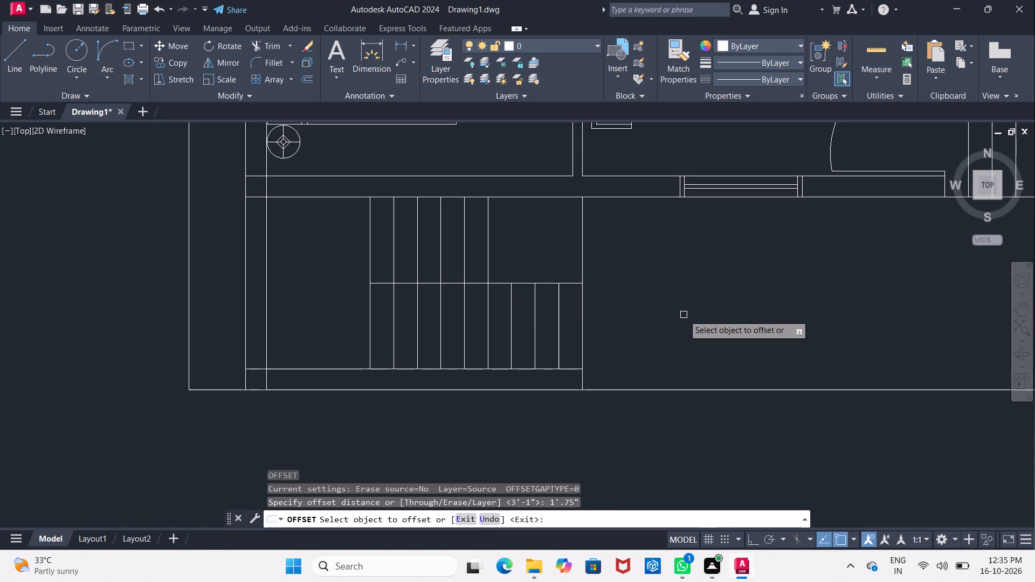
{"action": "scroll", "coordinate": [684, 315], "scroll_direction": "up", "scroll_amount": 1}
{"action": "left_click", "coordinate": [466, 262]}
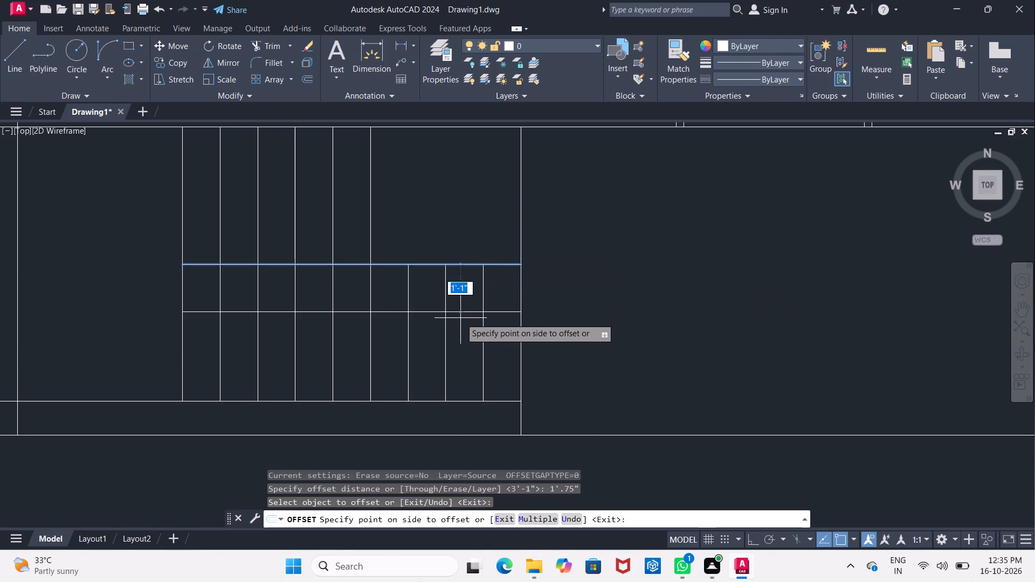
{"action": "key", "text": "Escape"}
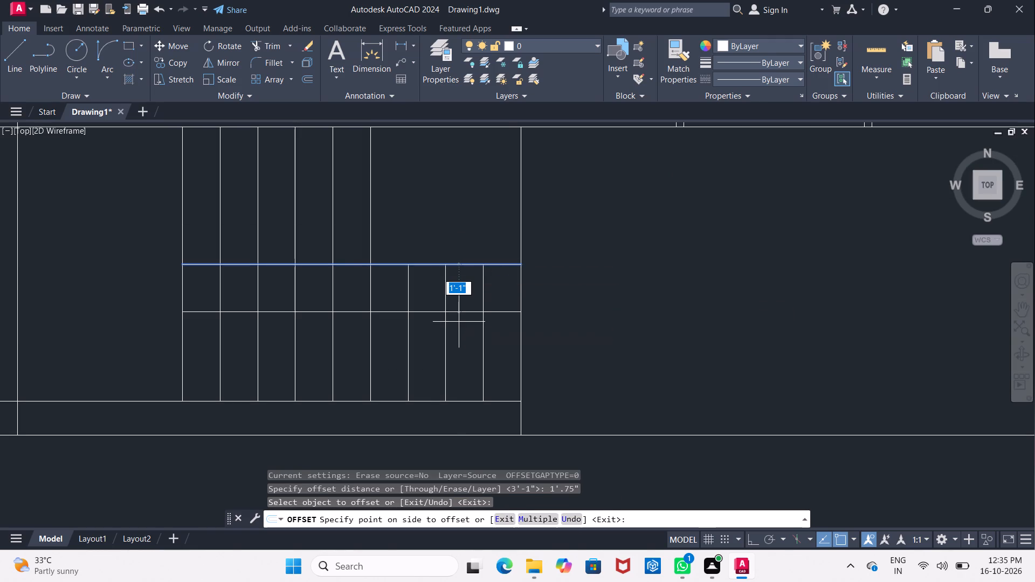
Draw a horizontal line about 4'-4" long eastward from the midpoint of the south flight's easternmost tread line.
{"action": "left_click", "coordinate": [13, 53]}
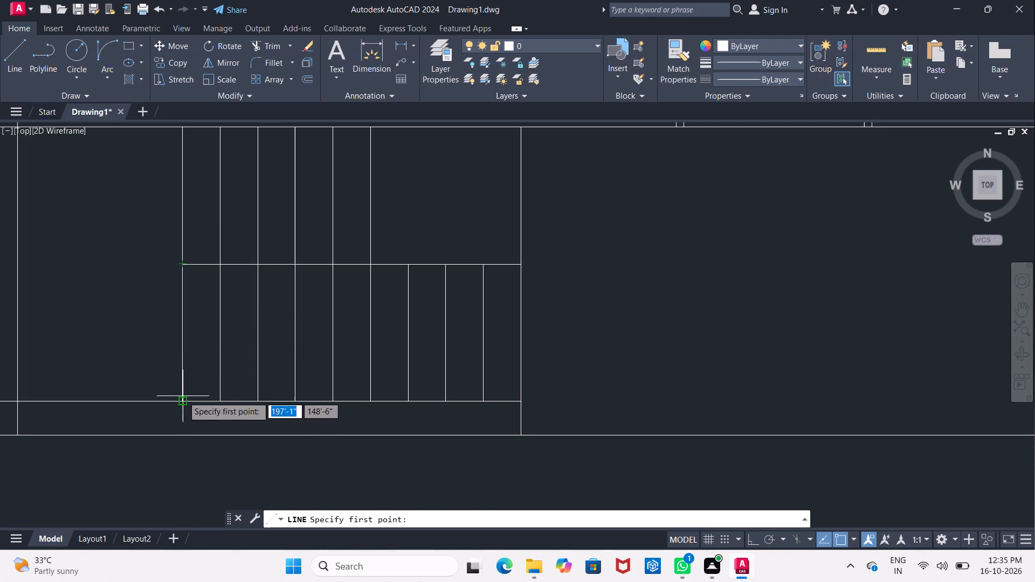
{"action": "key", "text": "Escape"}
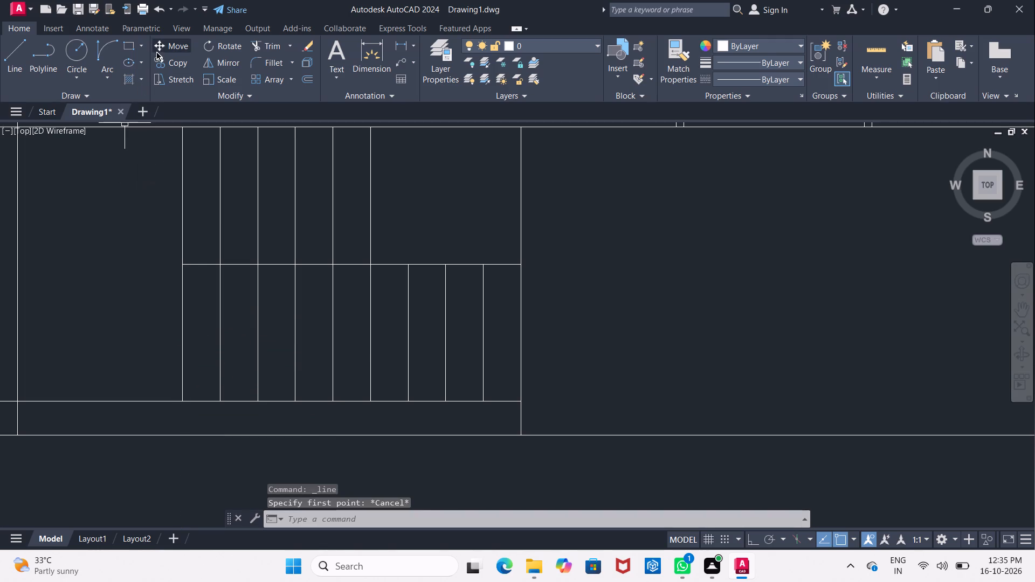
{"action": "left_click_drag", "start_coordinate": [20, 48], "coordinate": [27, 53]}
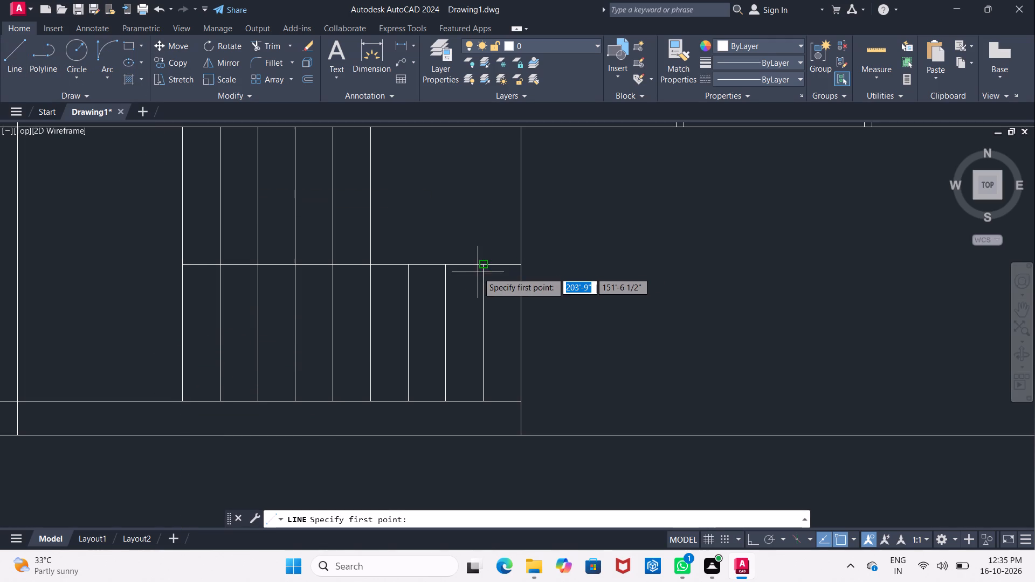
{"action": "left_click", "coordinate": [482, 337]}
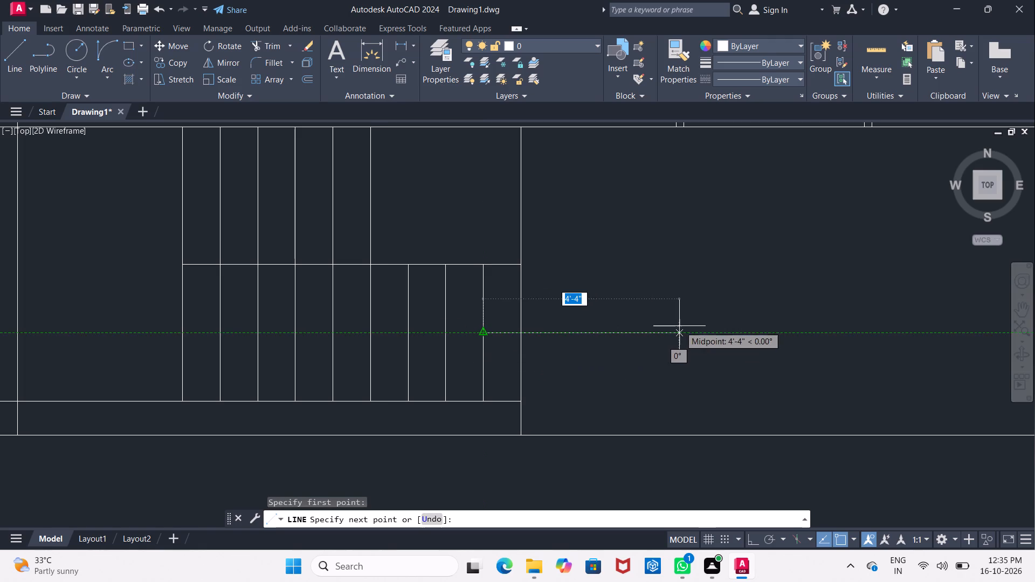
{"action": "left_click", "coordinate": [680, 326]}
{"action": "key", "text": "Escape"}
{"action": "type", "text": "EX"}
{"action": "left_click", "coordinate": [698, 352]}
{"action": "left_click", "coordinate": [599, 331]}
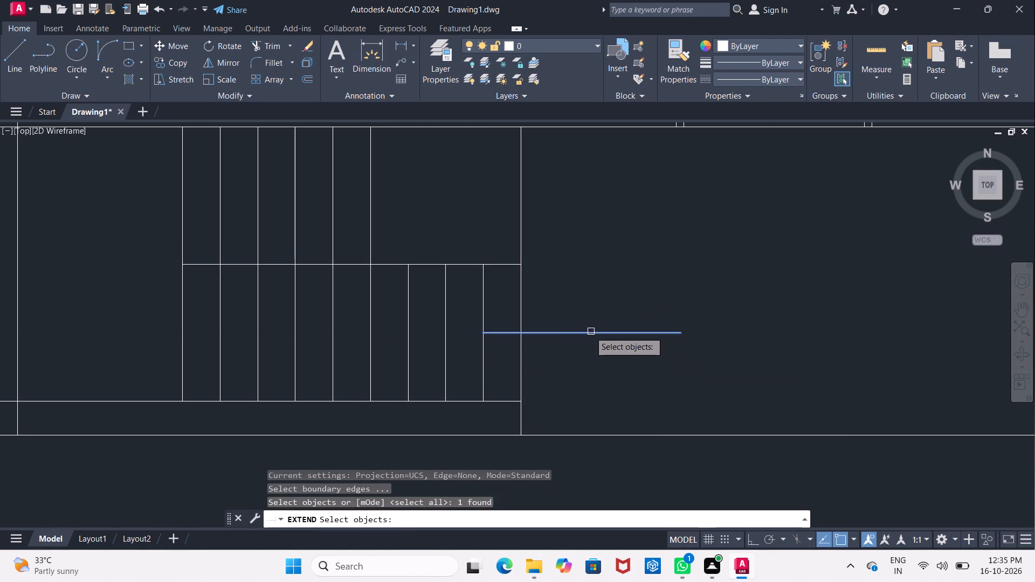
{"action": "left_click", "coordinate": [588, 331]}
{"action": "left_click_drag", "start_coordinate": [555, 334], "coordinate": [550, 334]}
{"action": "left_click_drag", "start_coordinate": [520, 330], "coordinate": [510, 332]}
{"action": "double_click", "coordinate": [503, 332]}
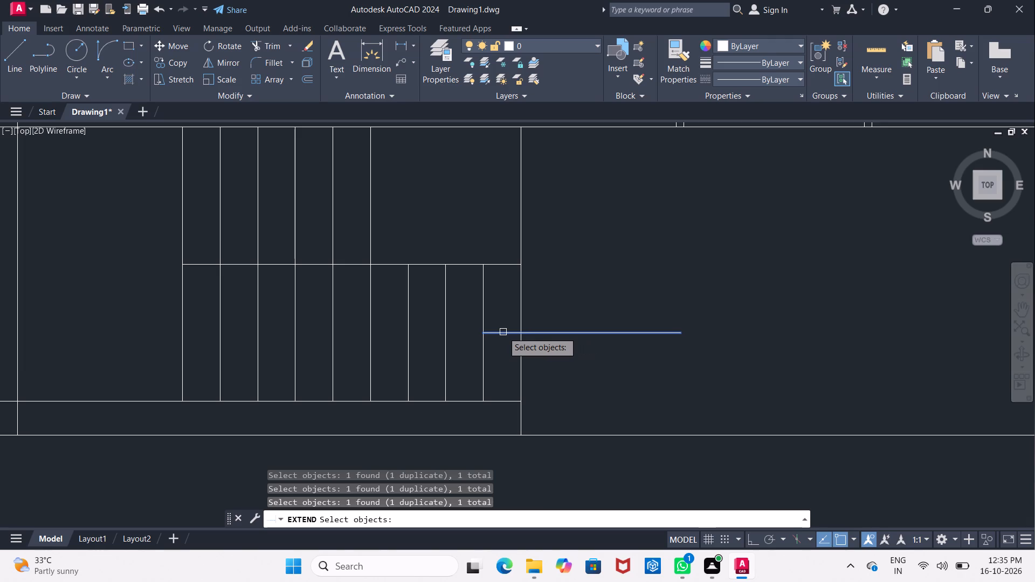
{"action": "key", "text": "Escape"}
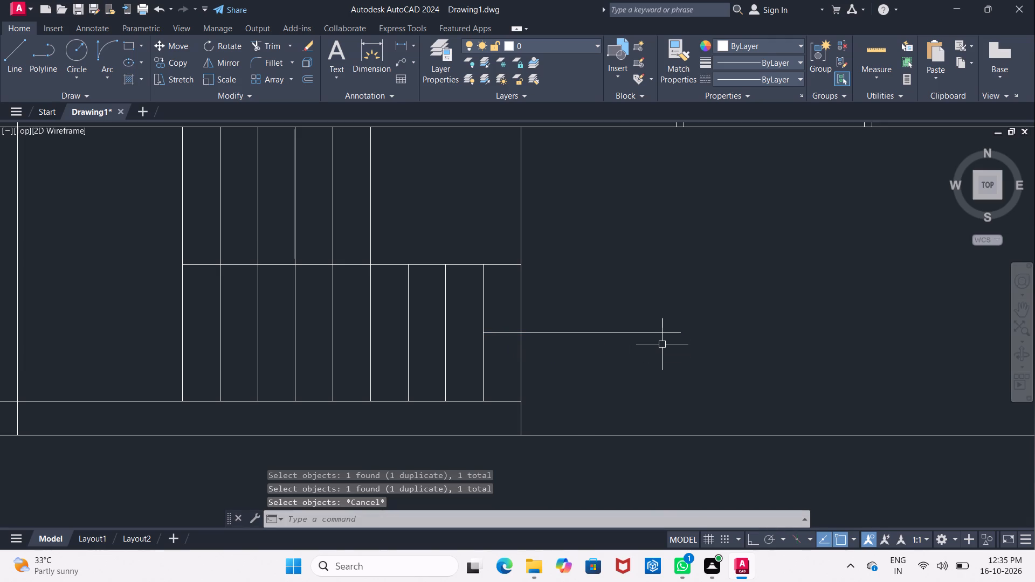
Extend the south flight's centre line westward across all the treads to the stair's westernmost tread line.
{"action": "type", "text": "EX"}
{"action": "key", "text": "space"}
{"action": "key", "text": "space"}
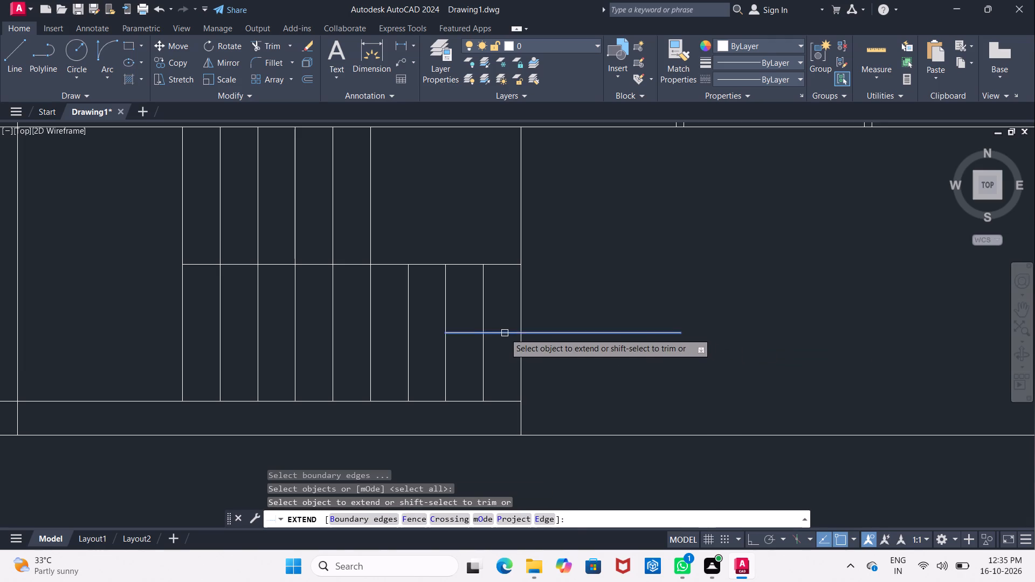
{"action": "left_click", "coordinate": [505, 333]}
{"action": "left_click", "coordinate": [492, 331]}
{"action": "double_click", "coordinate": [487, 331]}
{"action": "left_click", "coordinate": [481, 335]}
{"action": "triple_click", "coordinate": [478, 335]}
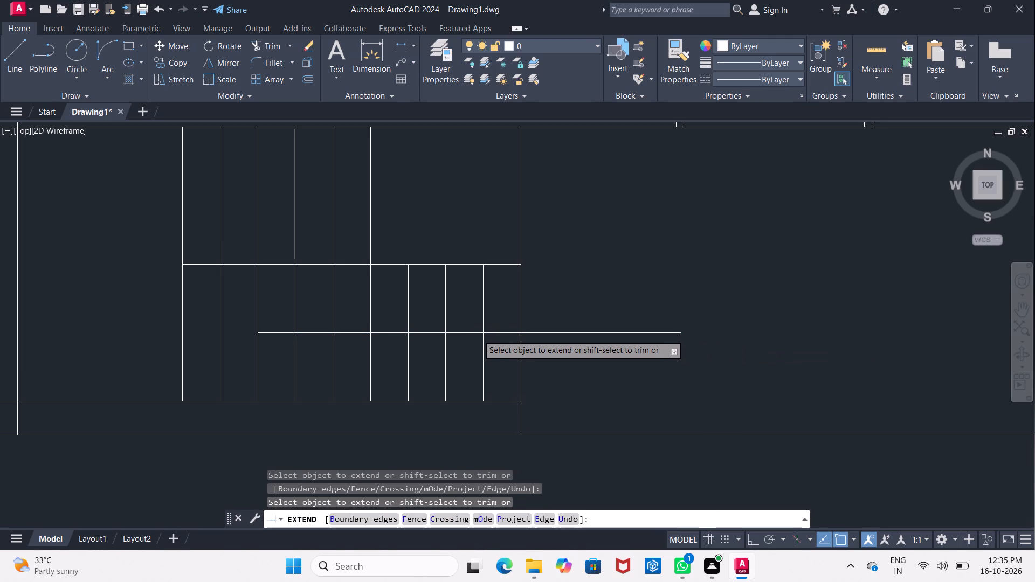
{"action": "left_click", "coordinate": [475, 331]}
{"action": "left_click", "coordinate": [443, 330]}
{"action": "left_click", "coordinate": [438, 331]}
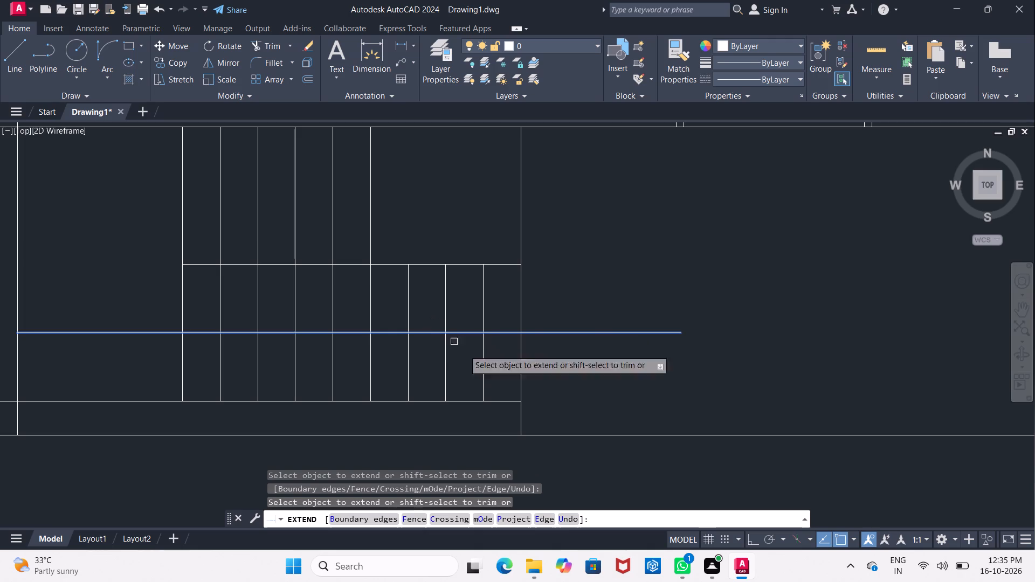
{"action": "key", "text": "Escape"}
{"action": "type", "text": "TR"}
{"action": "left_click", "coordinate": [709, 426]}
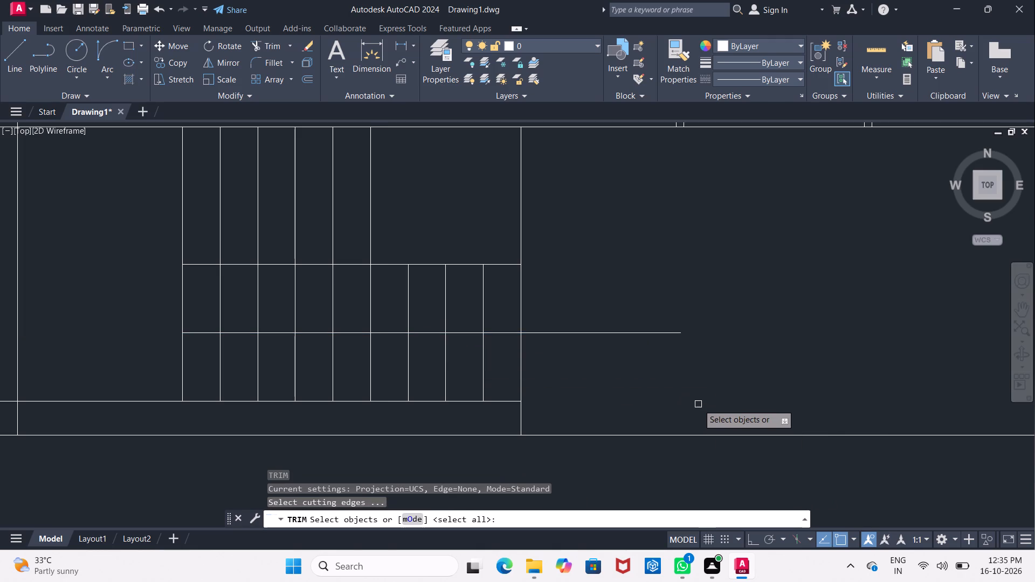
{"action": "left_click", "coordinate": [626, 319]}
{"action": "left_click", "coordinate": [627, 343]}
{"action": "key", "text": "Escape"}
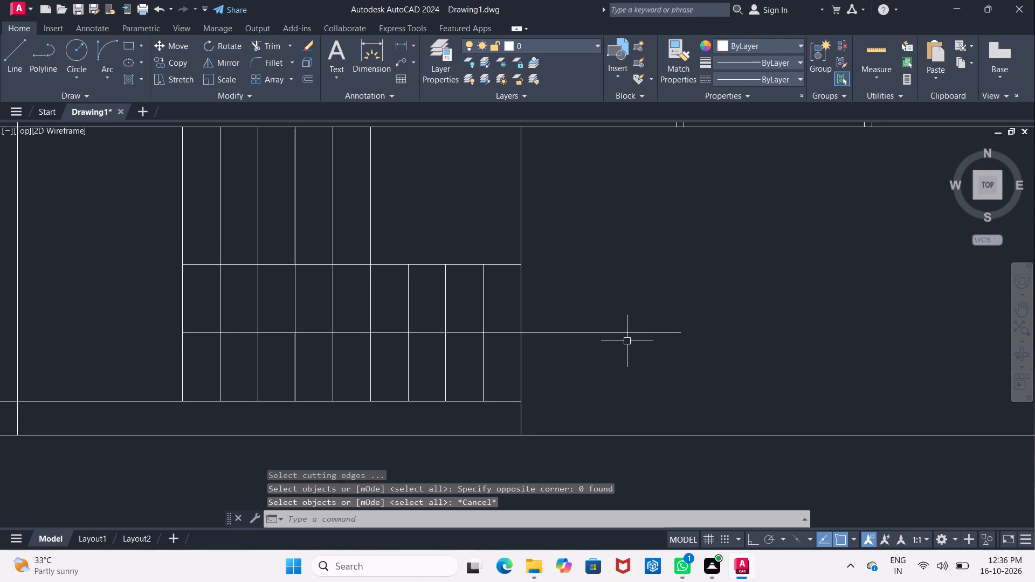
Trim the part of the south flight's centre line that projects east of the stair's east edge.
{"action": "type", "text": "TR"}
{"action": "key", "text": "space"}
{"action": "key", "text": "space"}
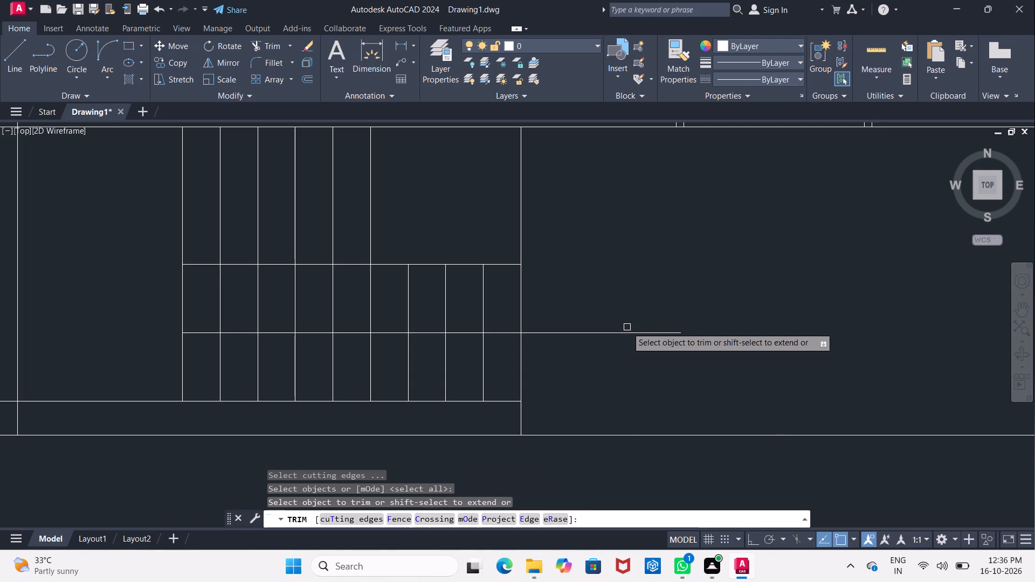
{"action": "left_click", "coordinate": [627, 335]}
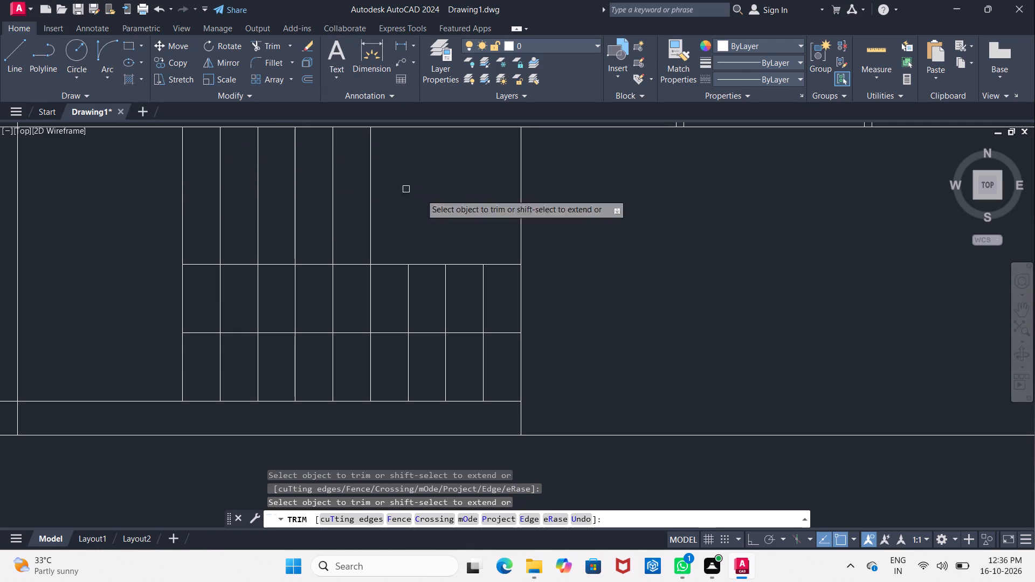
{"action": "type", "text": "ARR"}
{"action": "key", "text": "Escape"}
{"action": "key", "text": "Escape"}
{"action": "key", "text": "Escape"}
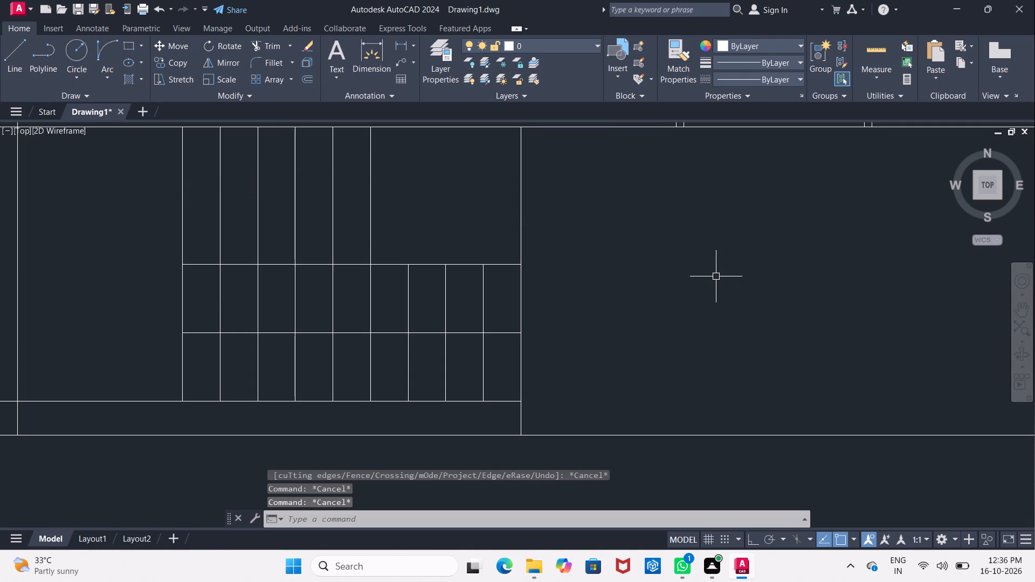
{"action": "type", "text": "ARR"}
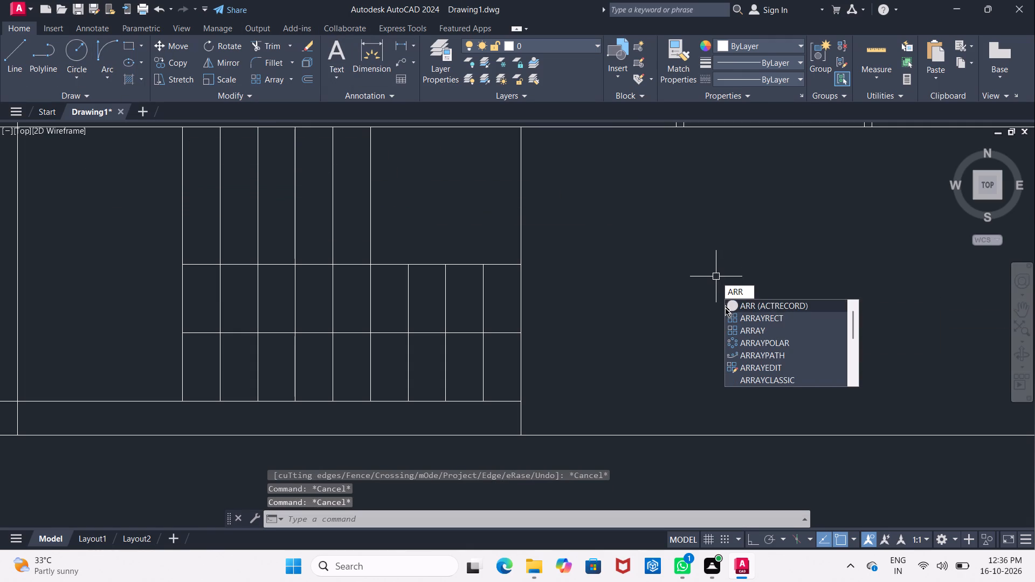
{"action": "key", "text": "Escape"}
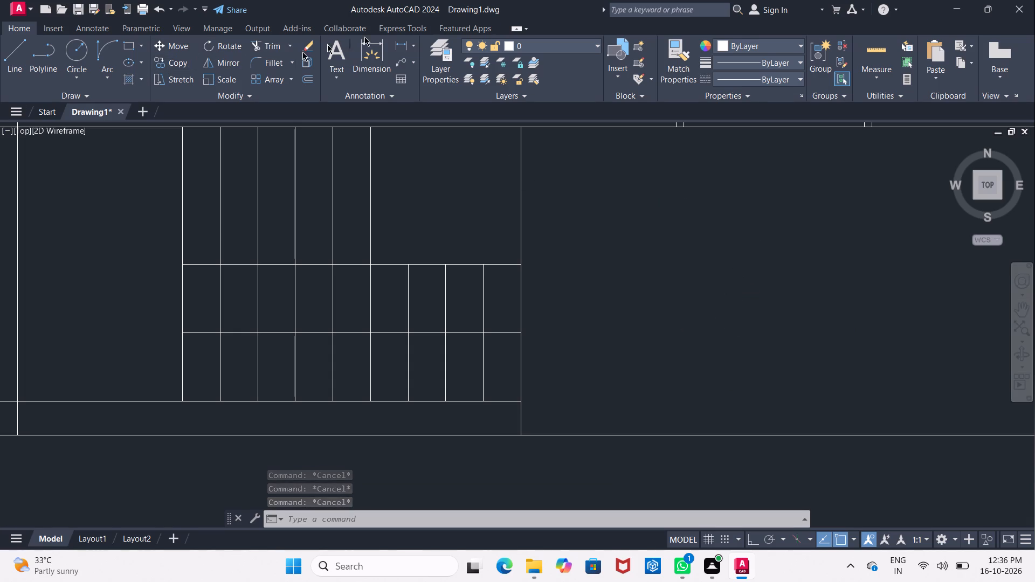
Draw a slanted line about 3" long at about 30° up from the centre line's west end, as half an arrowhead.
{"action": "left_click", "coordinate": [19, 56]}
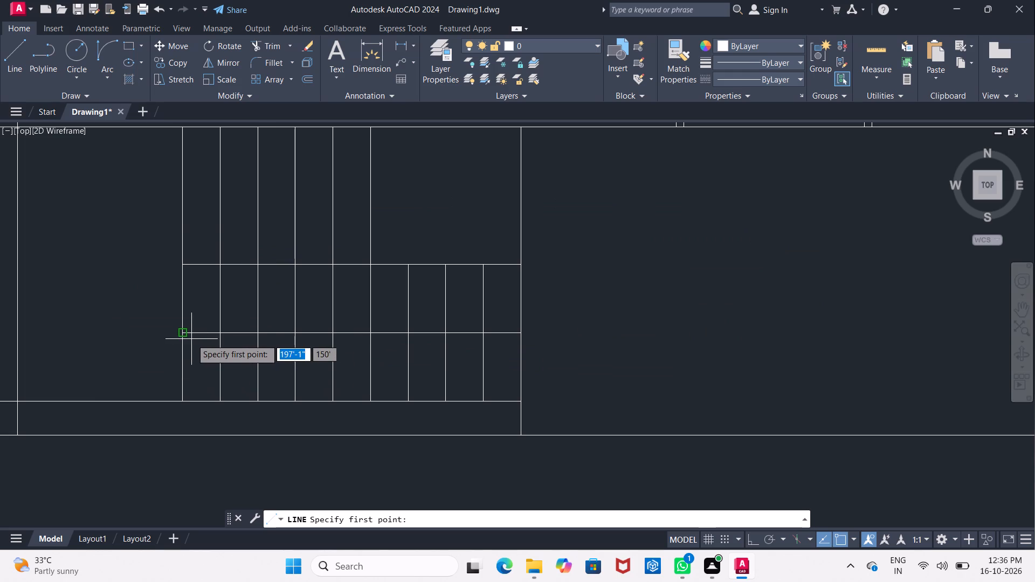
{"action": "scroll", "coordinate": [190, 331], "scroll_direction": "up", "scroll_amount": 3}
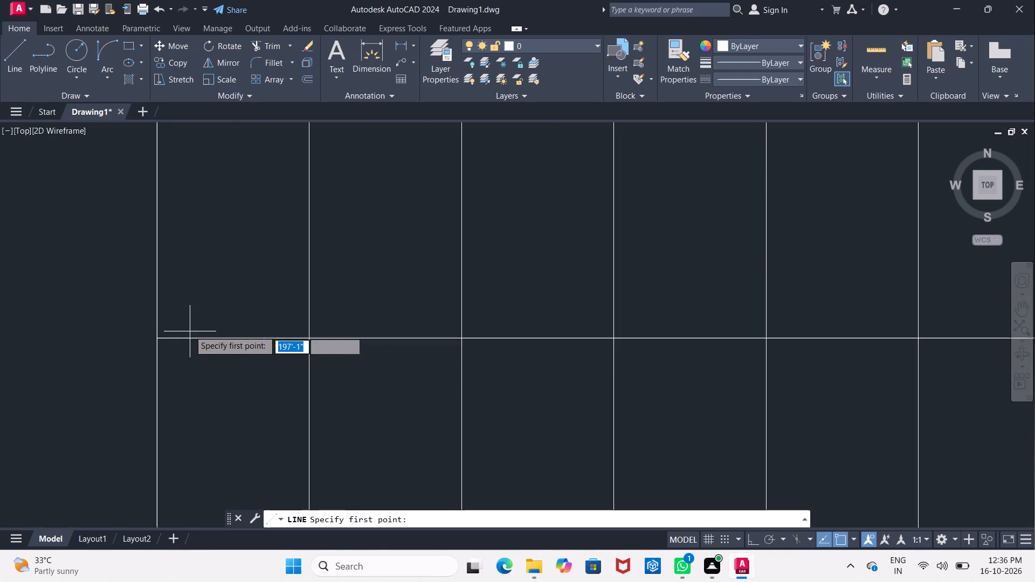
{"action": "left_click", "coordinate": [157, 338]}
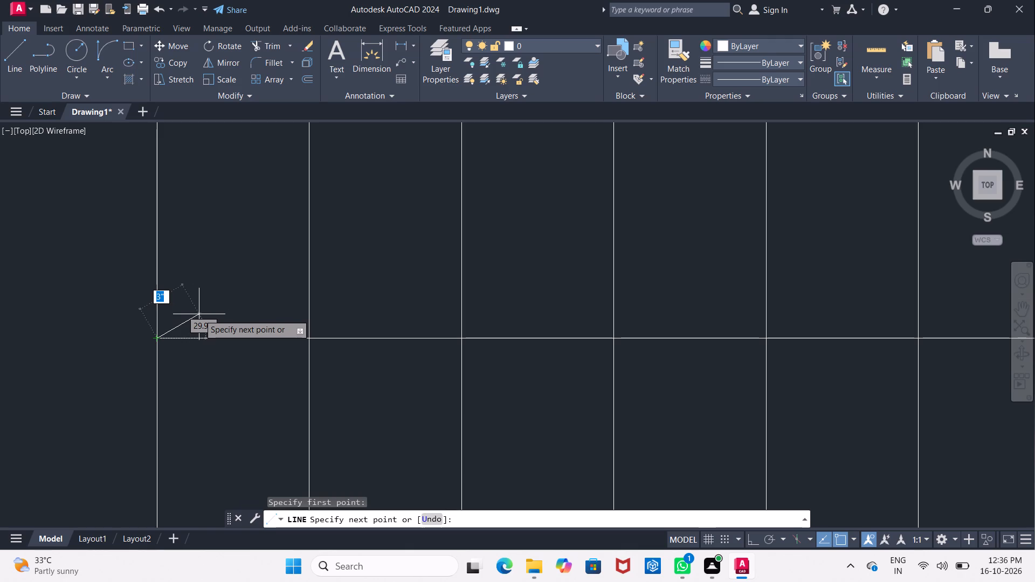
{"action": "left_click", "coordinate": [199, 314]}
{"action": "key", "text": "Escape"}
Mirror the slanted arrowhead line across the horizontal centre line, with Ortho on and the original kept.
{"action": "left_click", "coordinate": [191, 323]}
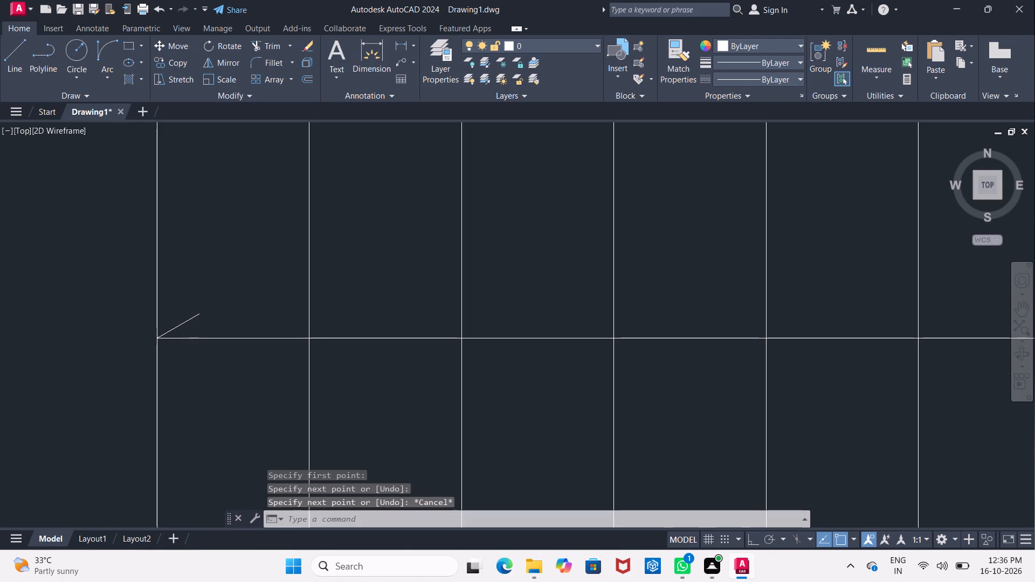
{"action": "left_click", "coordinate": [211, 67]}
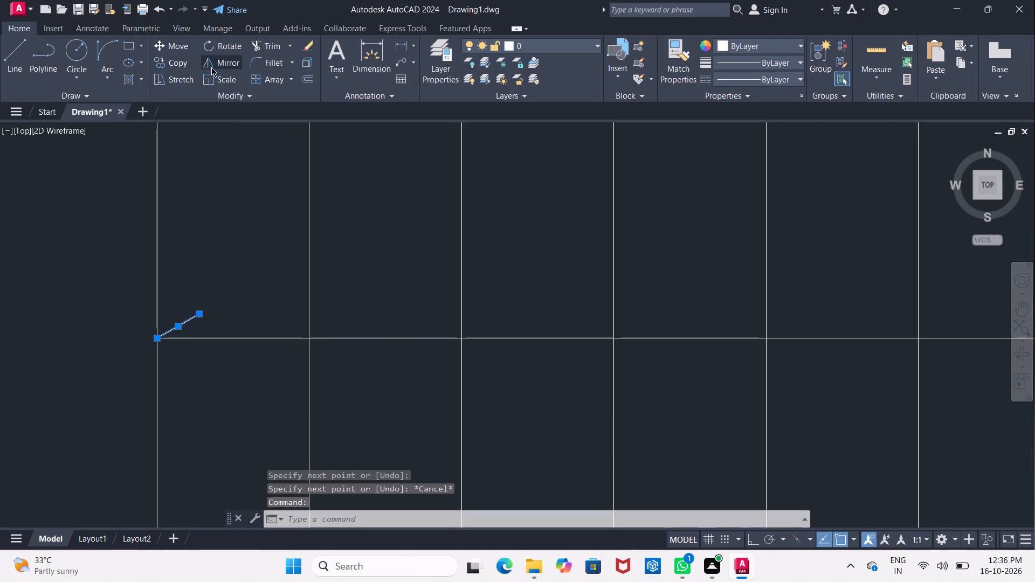
{"action": "left_click", "coordinate": [746, 539]}
{"action": "left_click", "coordinate": [153, 342]}
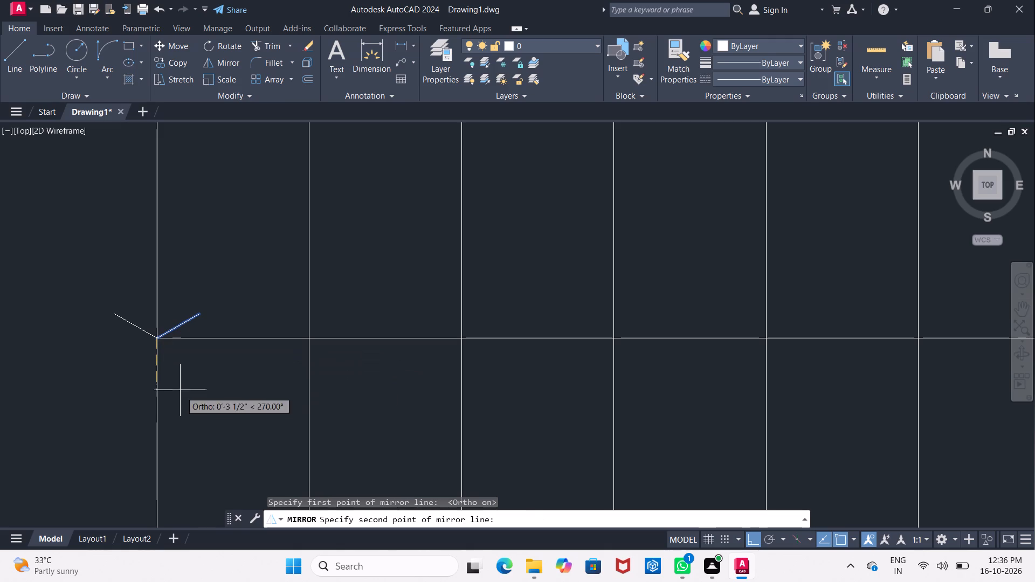
{"action": "left_click", "coordinate": [92, 278]}
{"action": "left_click_drag", "start_coordinate": [123, 327], "coordinate": [92, 278]}
Close the arrowhead with a vertical line joining the open ends of its two slanted lines.
{"action": "left_click", "coordinate": [18, 61]}
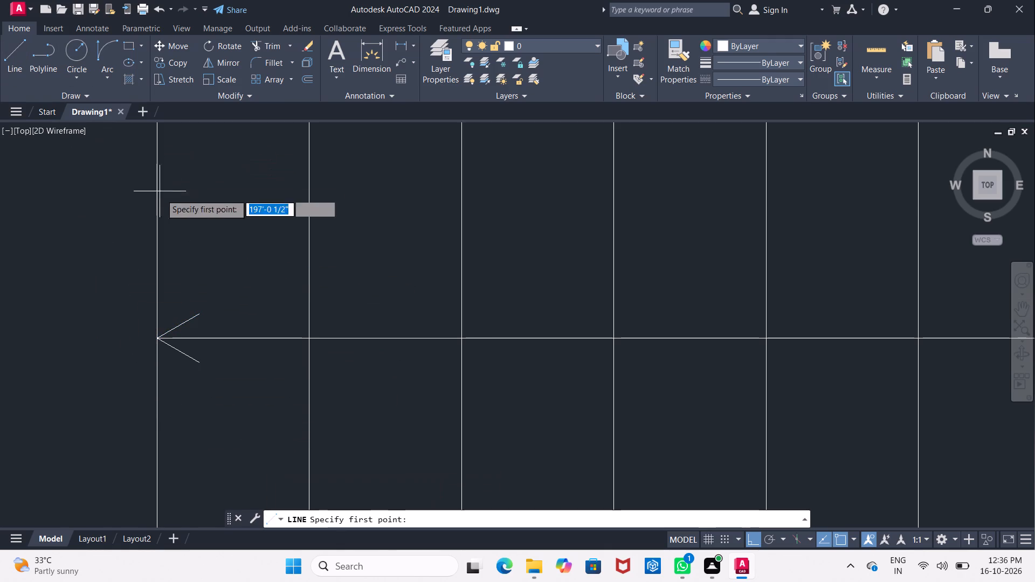
{"action": "left_click", "coordinate": [197, 313]}
{"action": "left_click", "coordinate": [198, 359]}
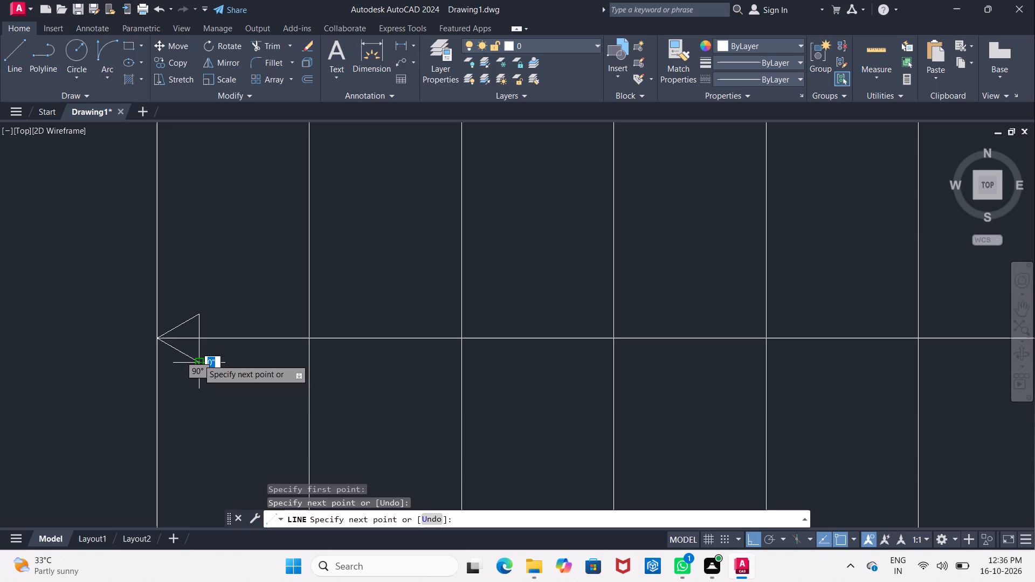
{"action": "key", "text": "Escape"}
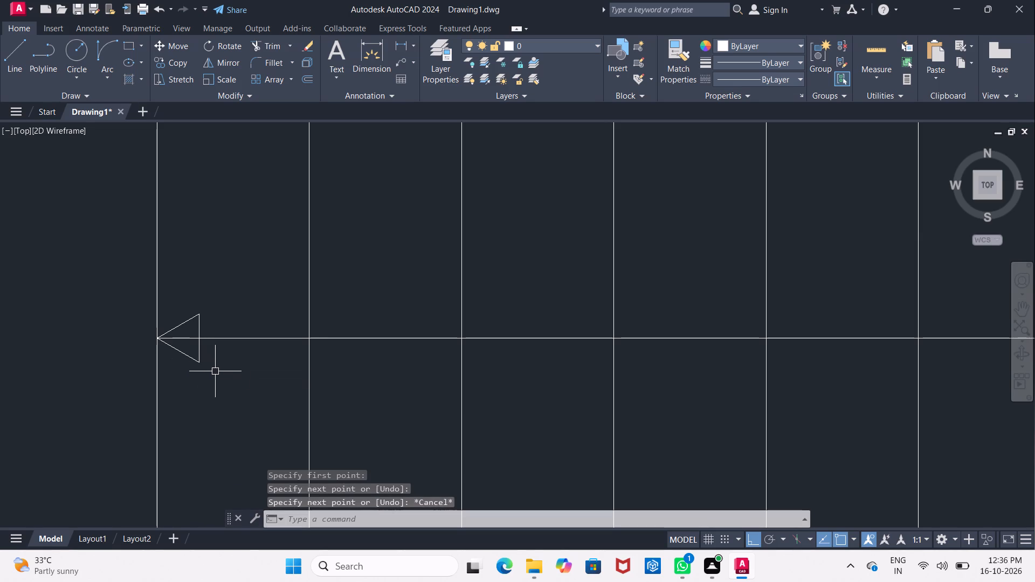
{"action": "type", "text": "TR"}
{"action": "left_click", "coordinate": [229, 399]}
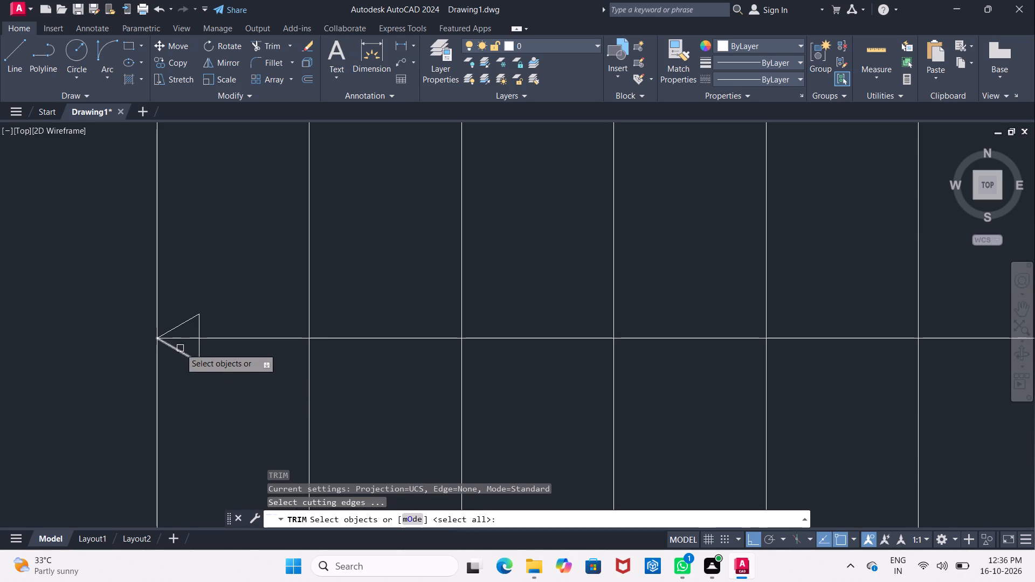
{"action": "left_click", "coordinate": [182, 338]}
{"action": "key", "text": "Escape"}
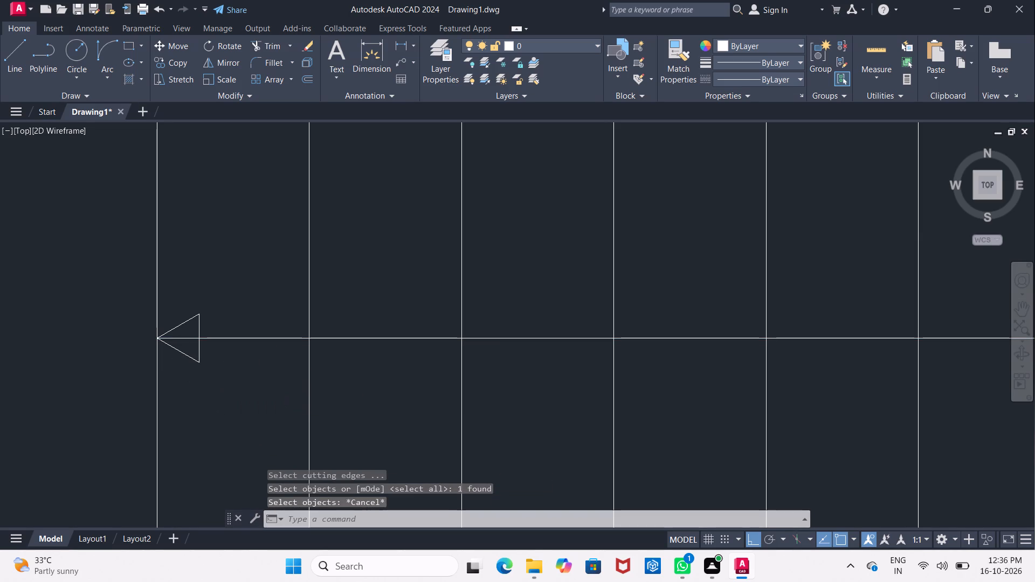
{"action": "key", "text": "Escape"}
Trim the piece of the centre line that lies inside the arrowhead triangle.
{"action": "type", "text": "TR"}
{"action": "key", "text": "space"}
{"action": "key", "text": "space"}
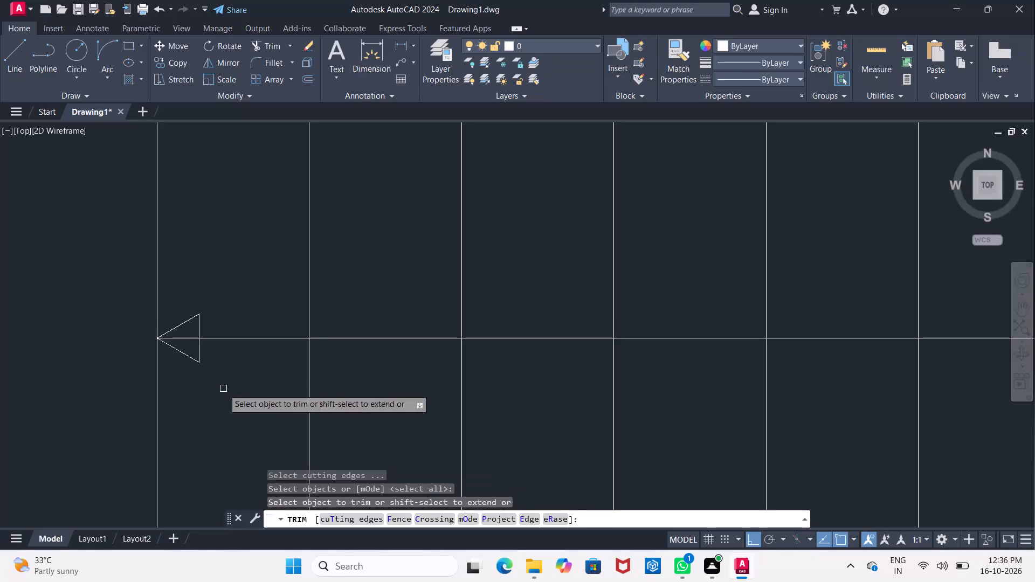
{"action": "left_click", "coordinate": [177, 341]}
Stretch the centre line's east end about 11 1/2" beyond the stair's east edge.
{"action": "scroll", "coordinate": [205, 373], "scroll_direction": "down", "scroll_amount": 2}
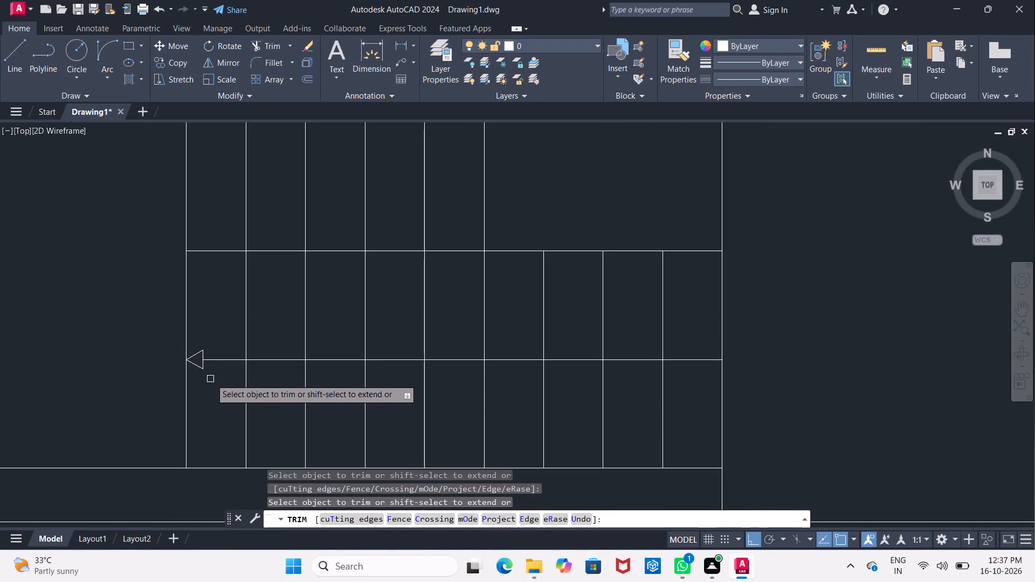
{"action": "middle_click_drag", "start_coordinate": [213, 380], "coordinate": [152, 350]}
{"action": "scroll", "coordinate": [616, 341], "scroll_direction": "up", "scroll_amount": 1}
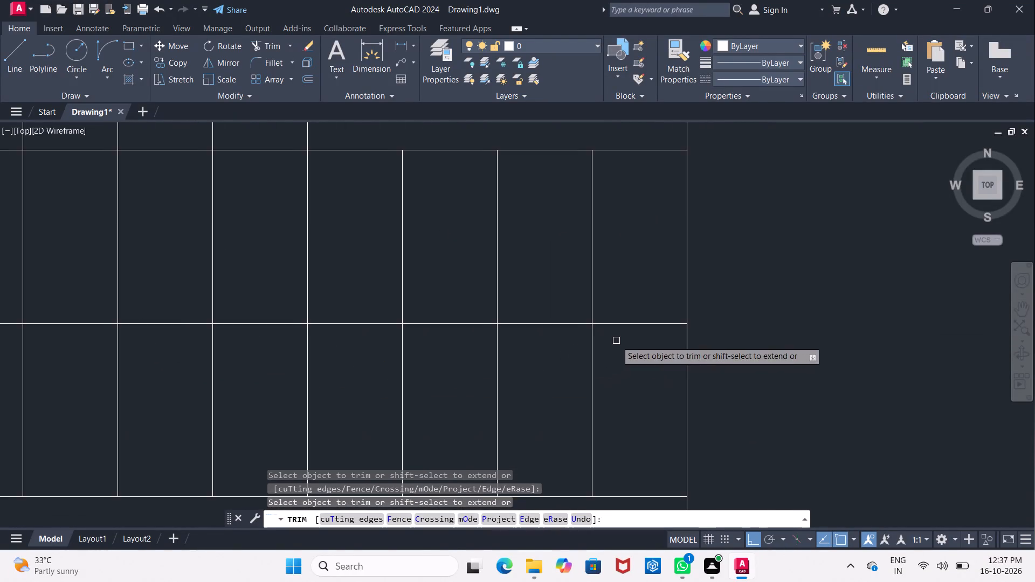
{"action": "middle_click_drag", "start_coordinate": [616, 341], "coordinate": [520, 337]}
{"action": "key", "text": "Escape"}
{"action": "left_click", "coordinate": [528, 323]}
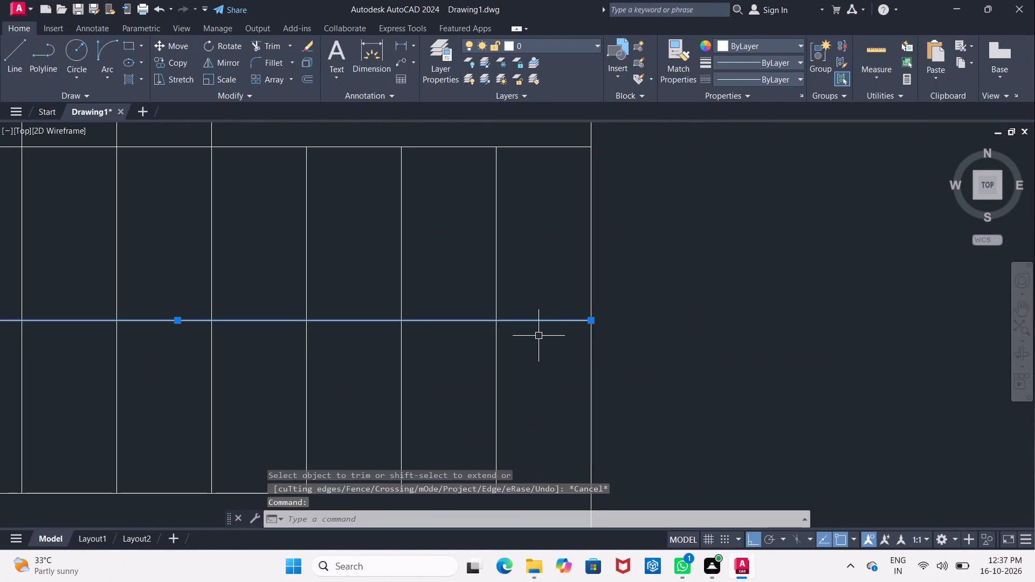
{"action": "left_click", "coordinate": [589, 323]}
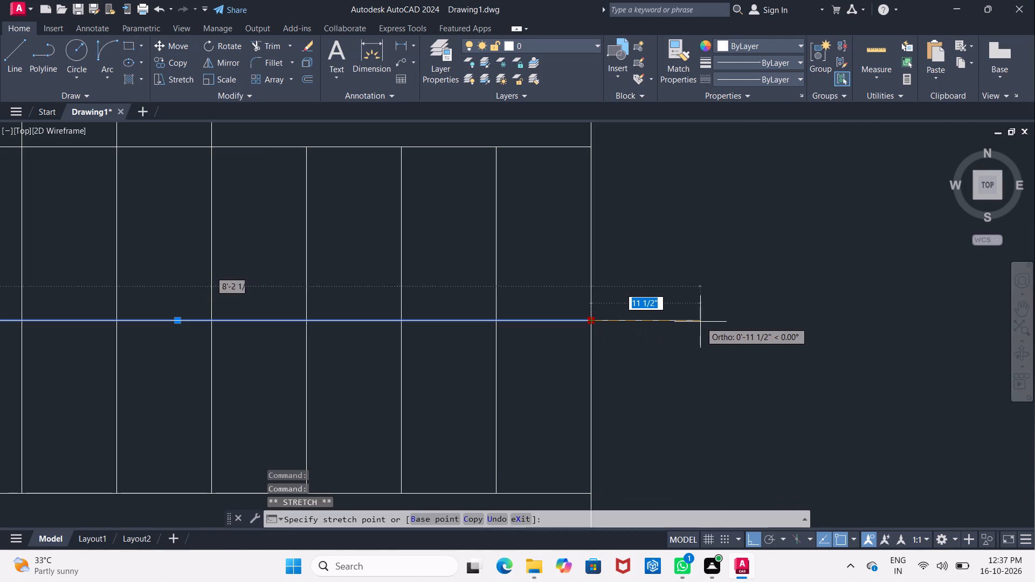
{"action": "left_click", "coordinate": [702, 322]}
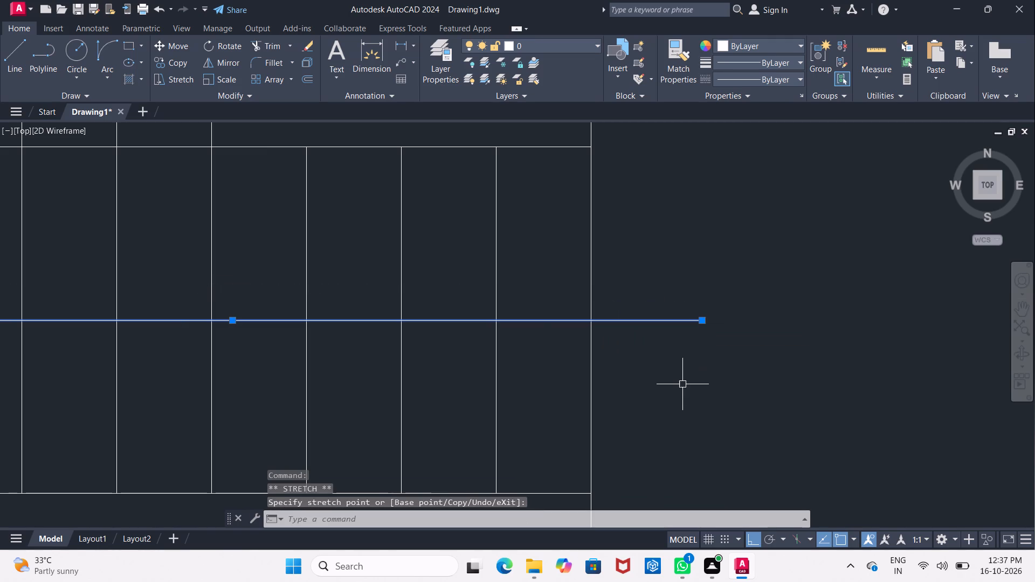
{"action": "key", "text": "Escape"}
Look over the staircase with its direction arrow and the rest of the floor plan up to the northwest bedroom.
{"action": "scroll", "coordinate": [682, 384], "scroll_direction": "down", "scroll_amount": 2}
{"action": "middle_click_drag", "start_coordinate": [682, 384], "coordinate": [653, 317]}
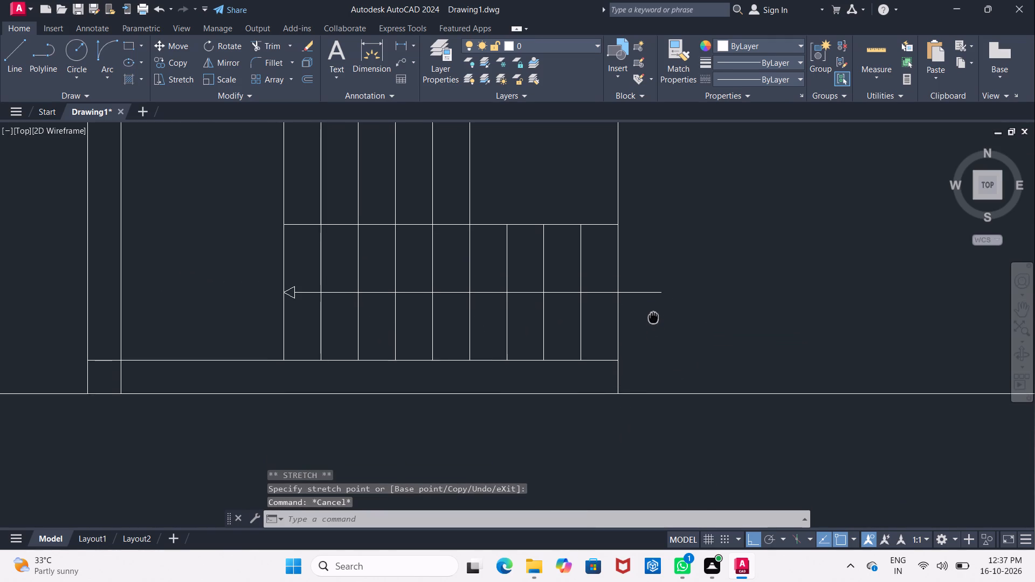
{"action": "middle_click_drag", "start_coordinate": [653, 317], "coordinate": [654, 312]}
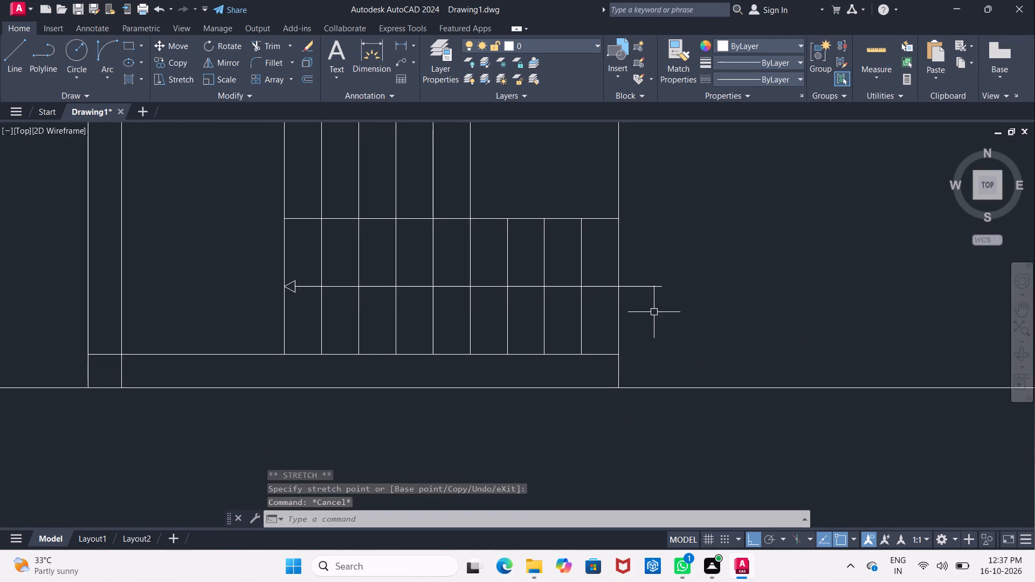
{"action": "middle_click_drag", "start_coordinate": [654, 312], "coordinate": [516, 343]}
{"action": "scroll", "coordinate": [516, 343], "scroll_direction": "down", "scroll_amount": 2}
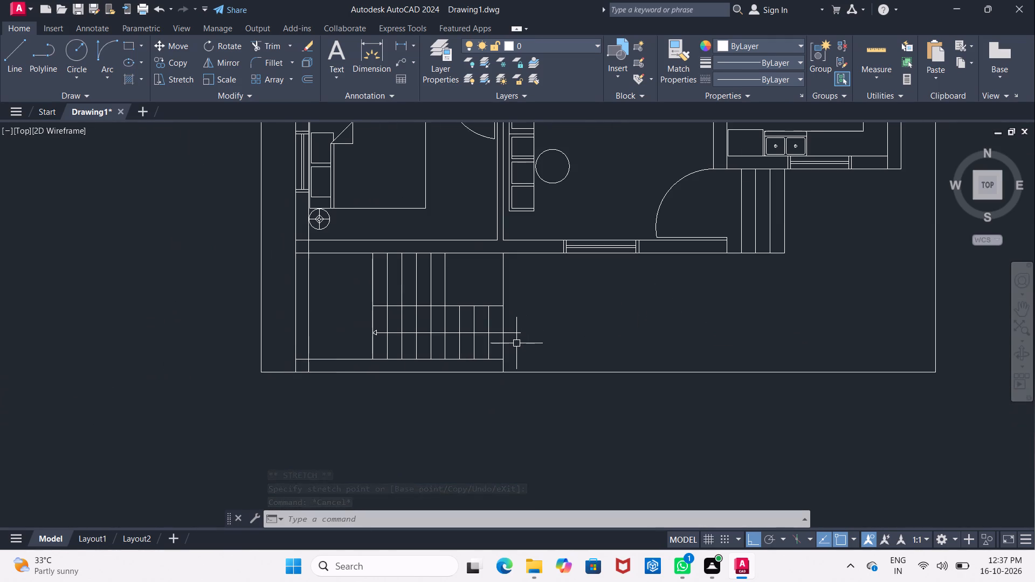
{"action": "middle_click_drag", "start_coordinate": [699, 336], "coordinate": [633, 425]}
{"action": "scroll", "coordinate": [651, 369], "scroll_direction": "down", "scroll_amount": 1}
{"action": "middle_click_drag", "start_coordinate": [595, 255], "coordinate": [571, 377]}
{"action": "scroll", "coordinate": [459, 285], "scroll_direction": "up", "scroll_amount": 1}
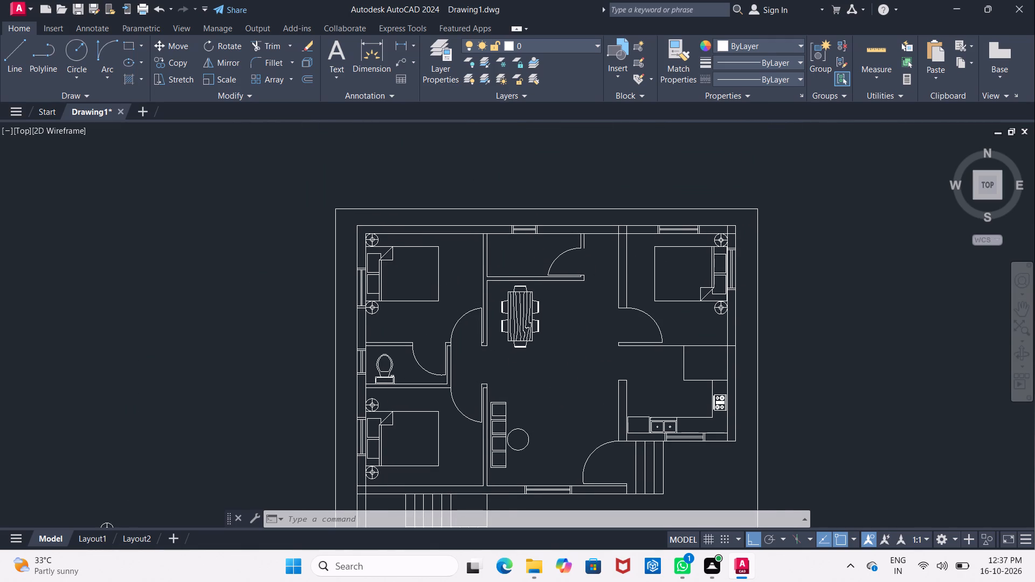
{"action": "scroll", "coordinate": [459, 285], "scroll_direction": "up", "scroll_amount": 1}
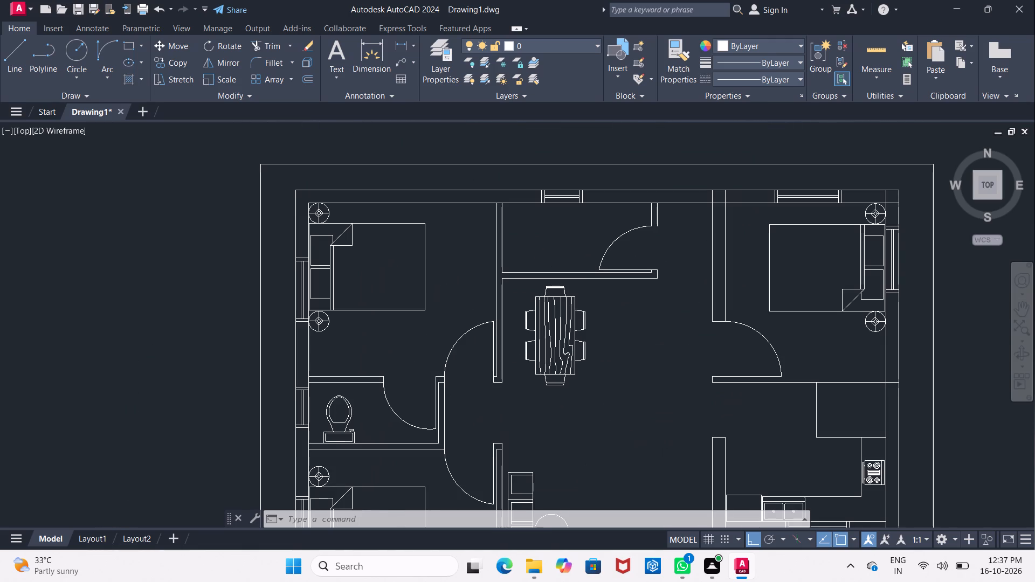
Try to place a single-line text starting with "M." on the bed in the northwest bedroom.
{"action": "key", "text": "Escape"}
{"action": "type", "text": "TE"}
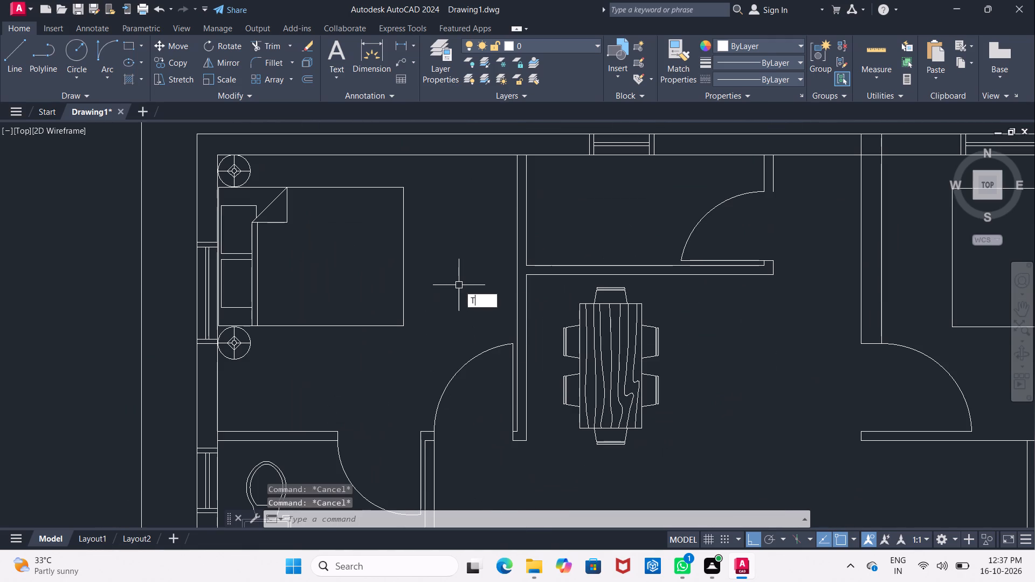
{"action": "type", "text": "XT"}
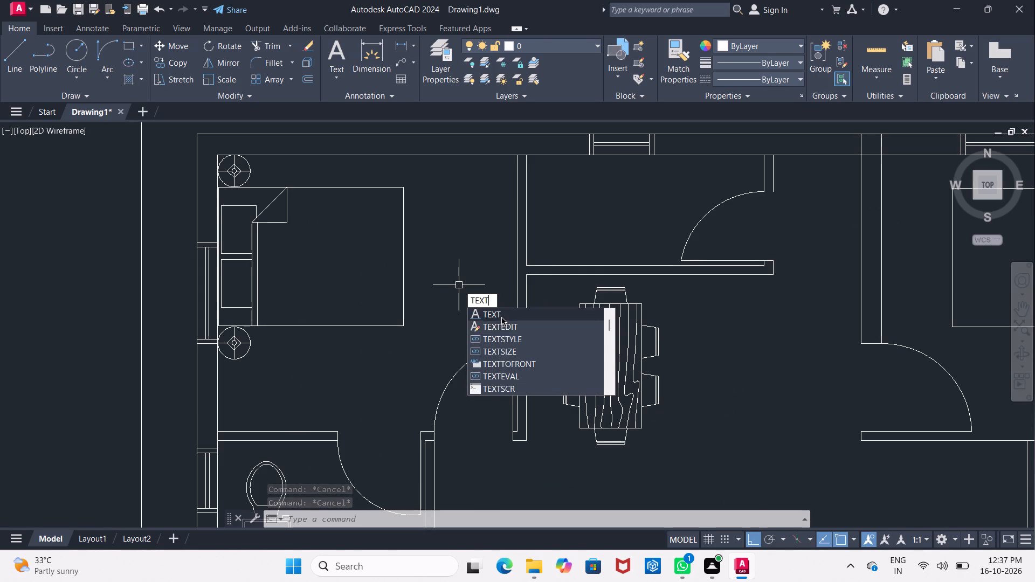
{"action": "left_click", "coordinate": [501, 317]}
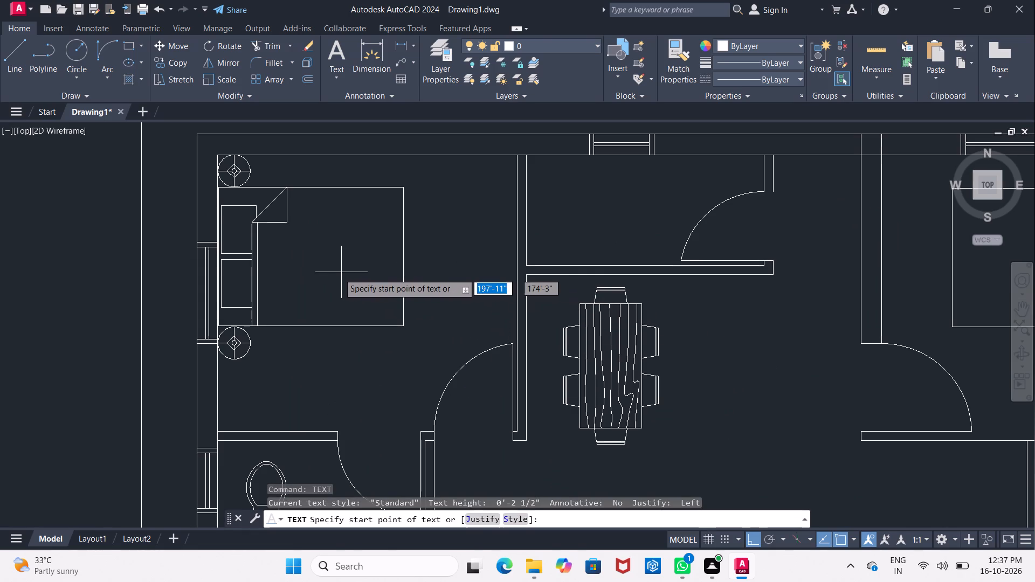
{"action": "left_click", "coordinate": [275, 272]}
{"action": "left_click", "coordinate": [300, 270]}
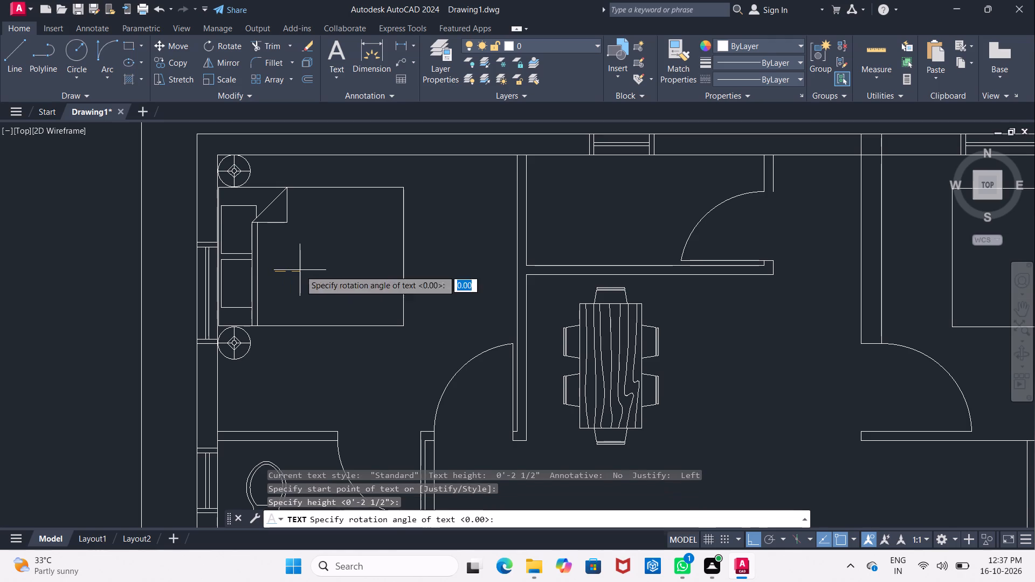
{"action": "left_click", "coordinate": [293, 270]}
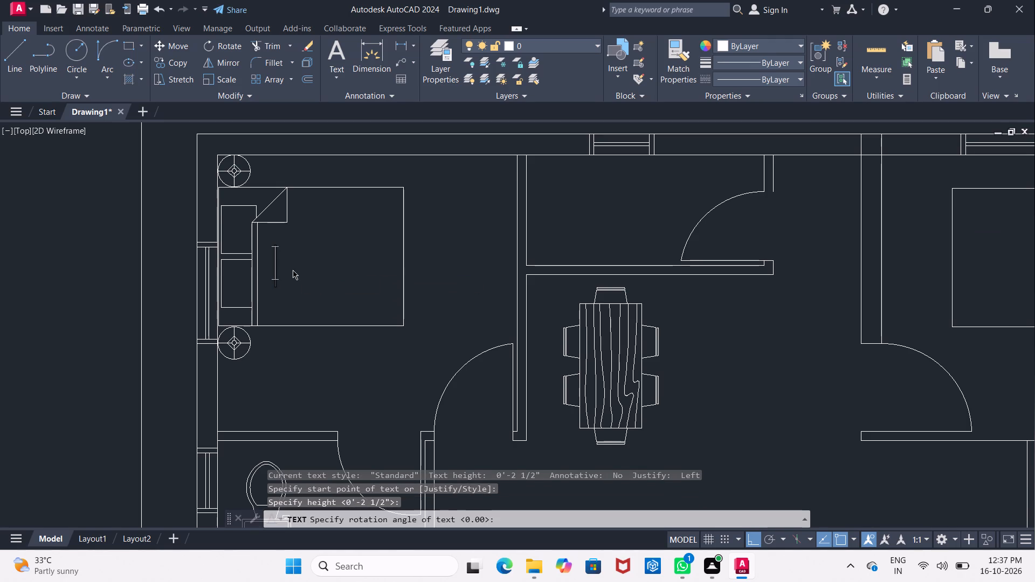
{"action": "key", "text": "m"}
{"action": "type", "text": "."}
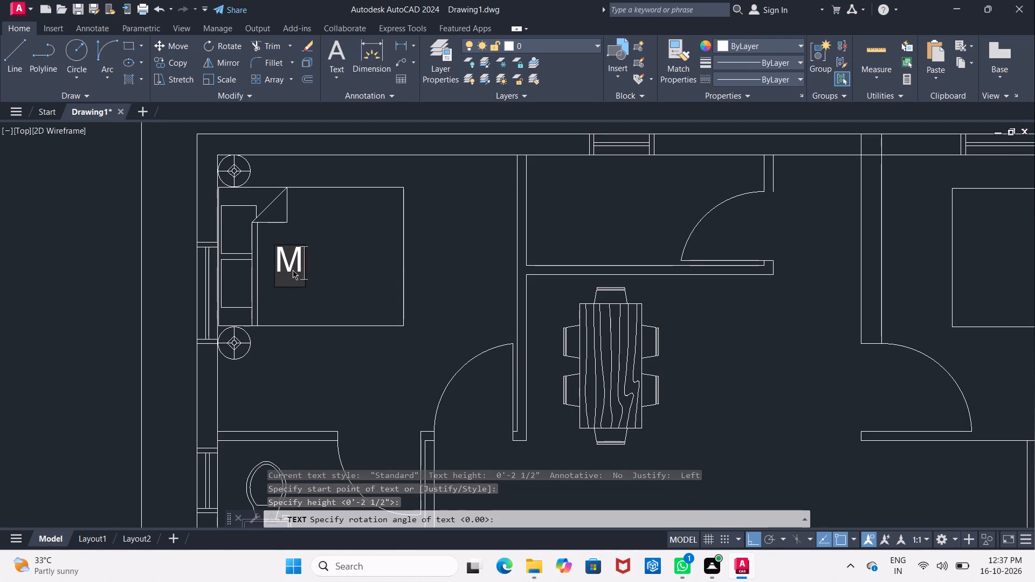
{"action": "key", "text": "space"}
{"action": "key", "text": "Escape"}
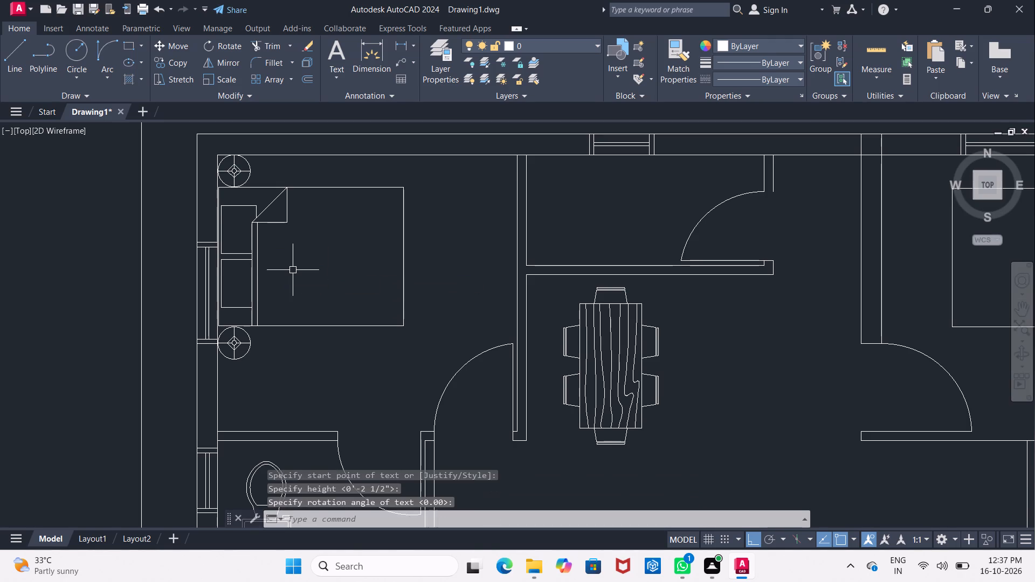
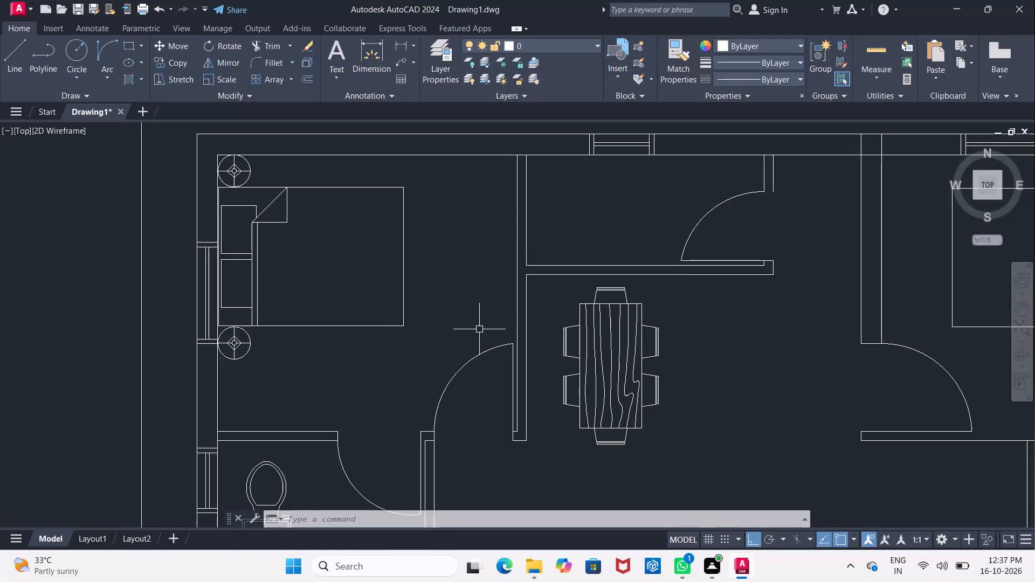
Place a horizontal single-line text reading "M. BEDROOM" on the bed in the northwest bedroom.
{"action": "key", "text": "t"}
{"action": "key", "text": "e"}
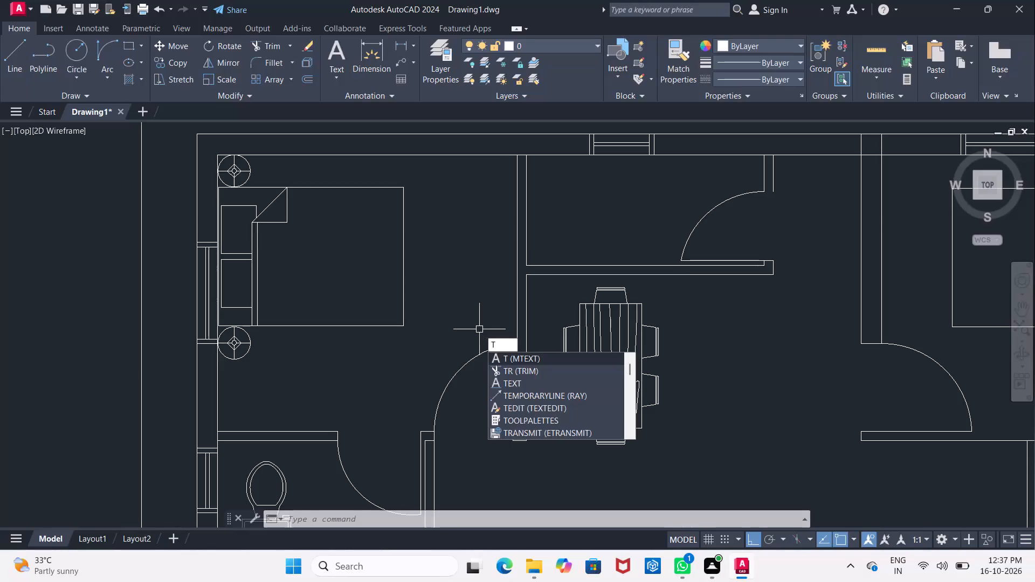
{"action": "left_click", "coordinate": [521, 362]}
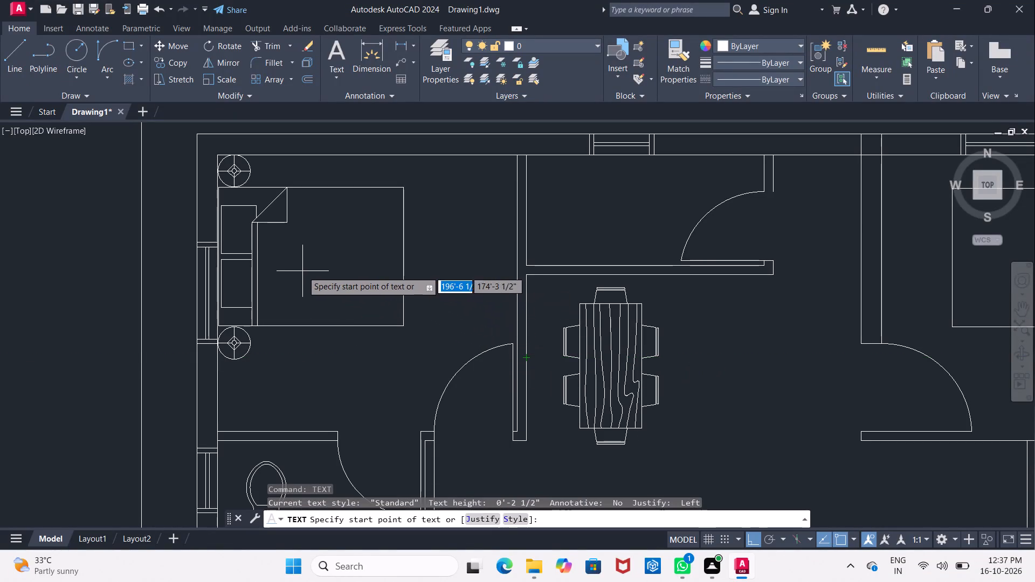
{"action": "left_click", "coordinate": [301, 271]}
{"action": "double_click", "coordinate": [316, 270]}
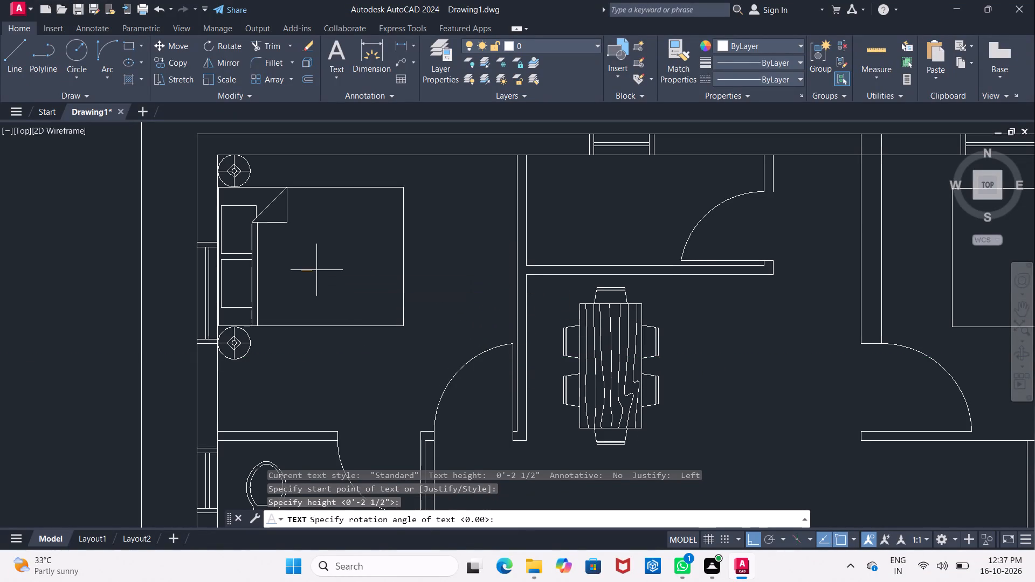
{"action": "left_click", "coordinate": [316, 270]}
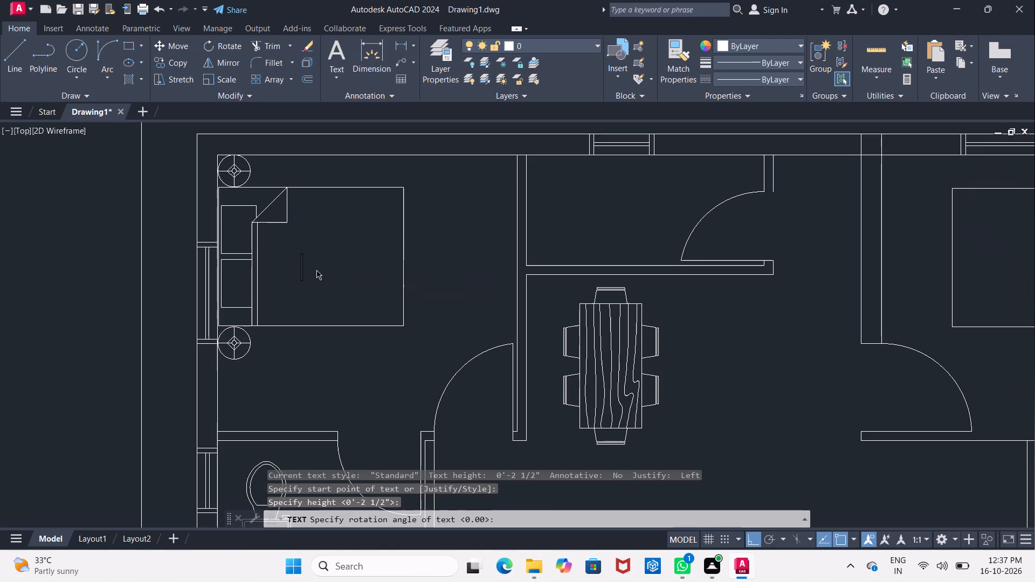
{"action": "key", "text": "m"}
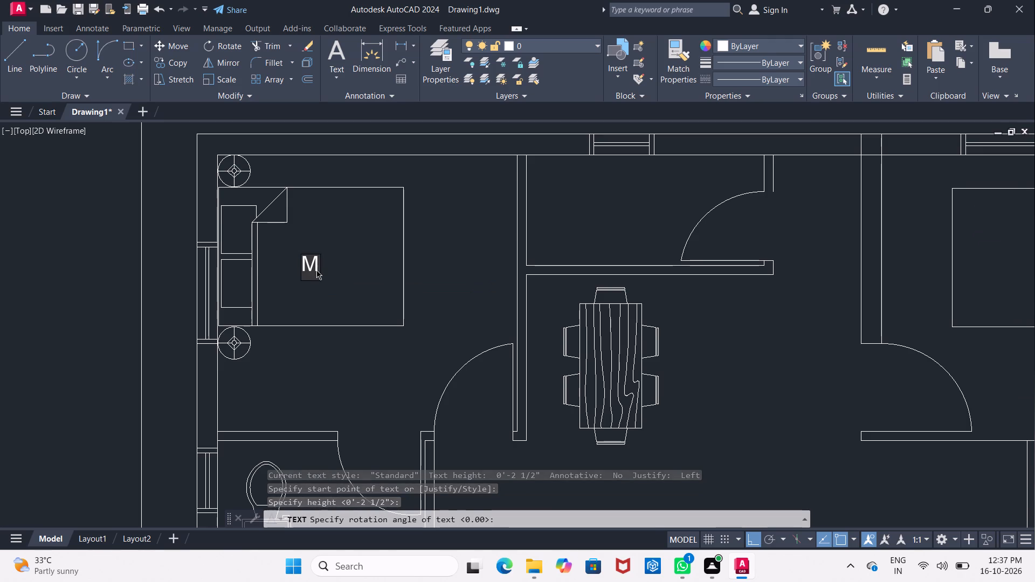
{"action": "type", "text": "."}
{"action": "key", "text": "space"}
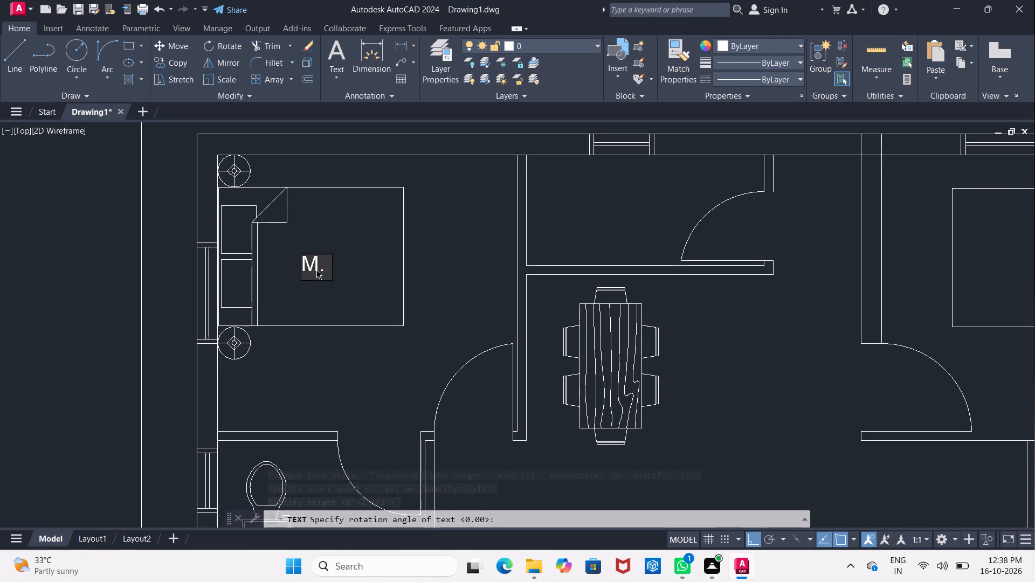
{"action": "type", "text": "BED"}
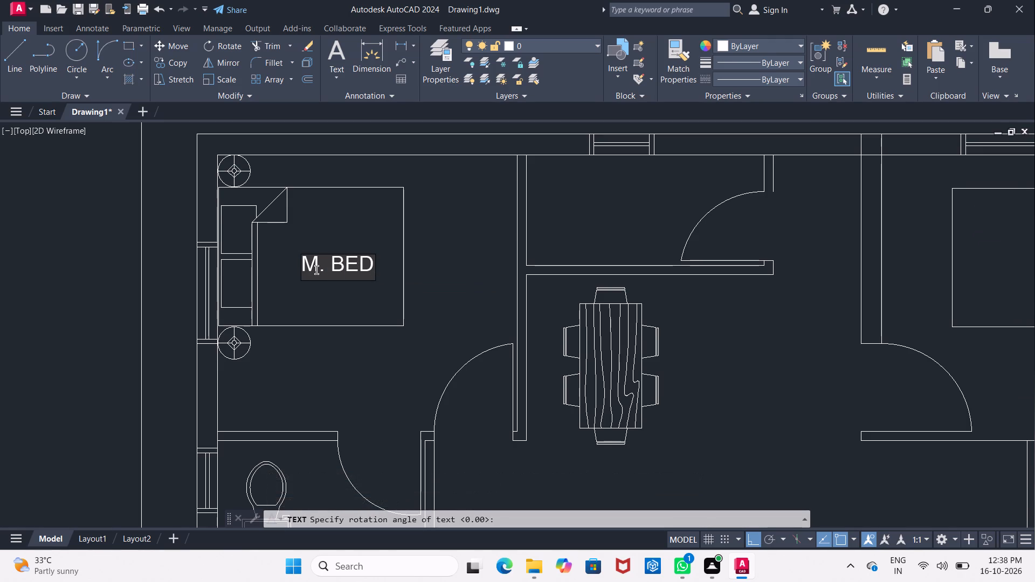
{"action": "key", "text": "r"}
{"action": "type", "text": "OOM"}
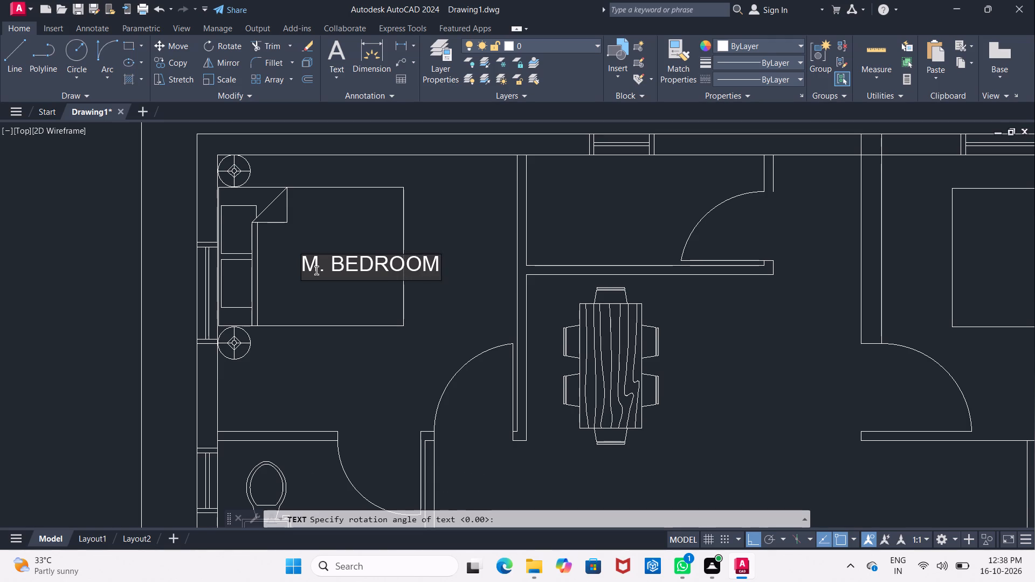
{"action": "right_click", "coordinate": [425, 271]}
Add the indented size line 10'10"X10' beneath the "M. BEDROOM" label and finish the text.
{"action": "key", "text": "Return"}
{"action": "key", "text": "Return"}
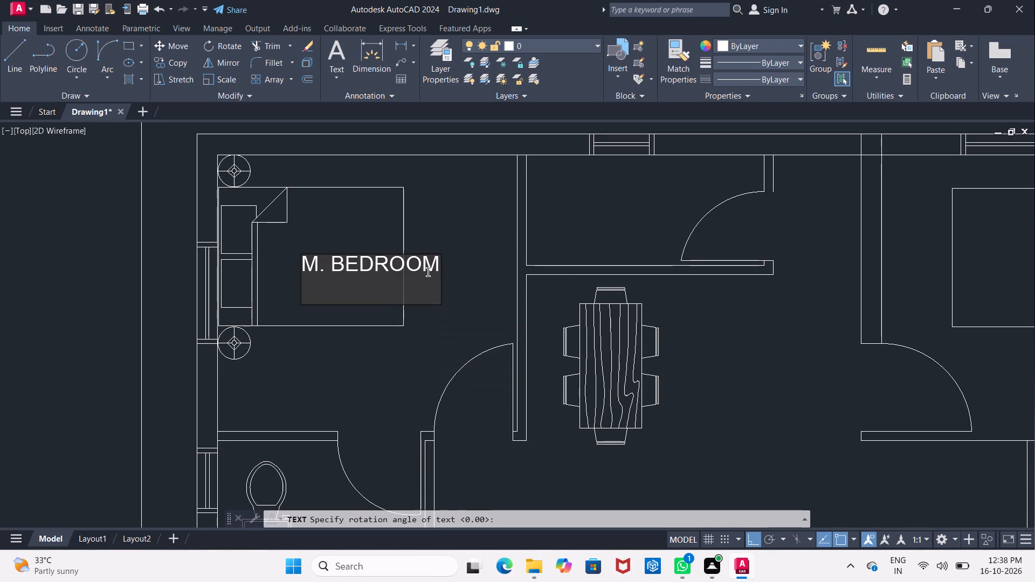
{"action": "key", "text": "space"}
{"action": "key", "text": "space"}
{"action": "key", "text": "space"}
{"action": "type", "text": "10'"}
{"action": "type", "text": "10\""}
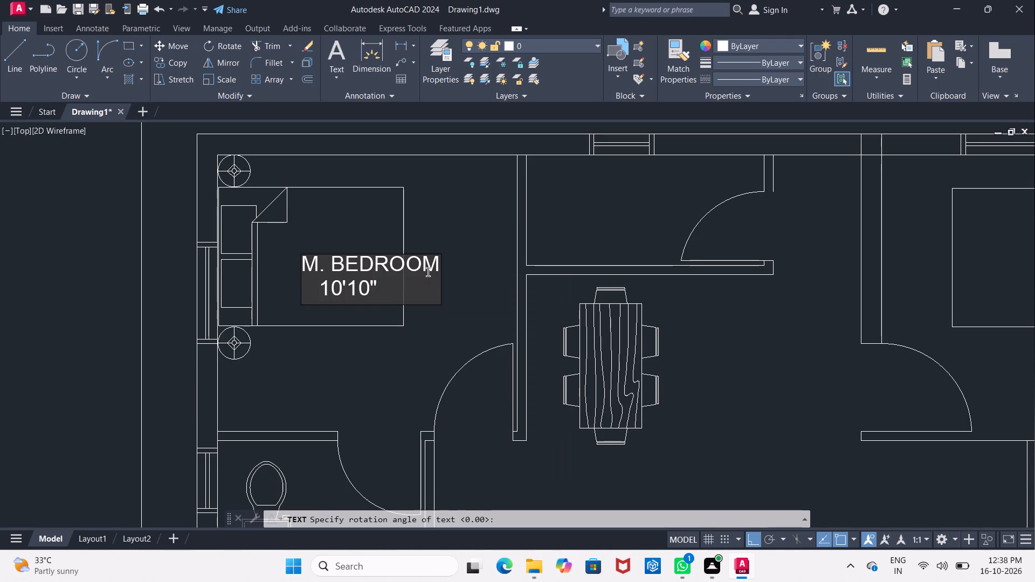
{"action": "key", "text": "x"}
{"action": "type", "text": "10'"}
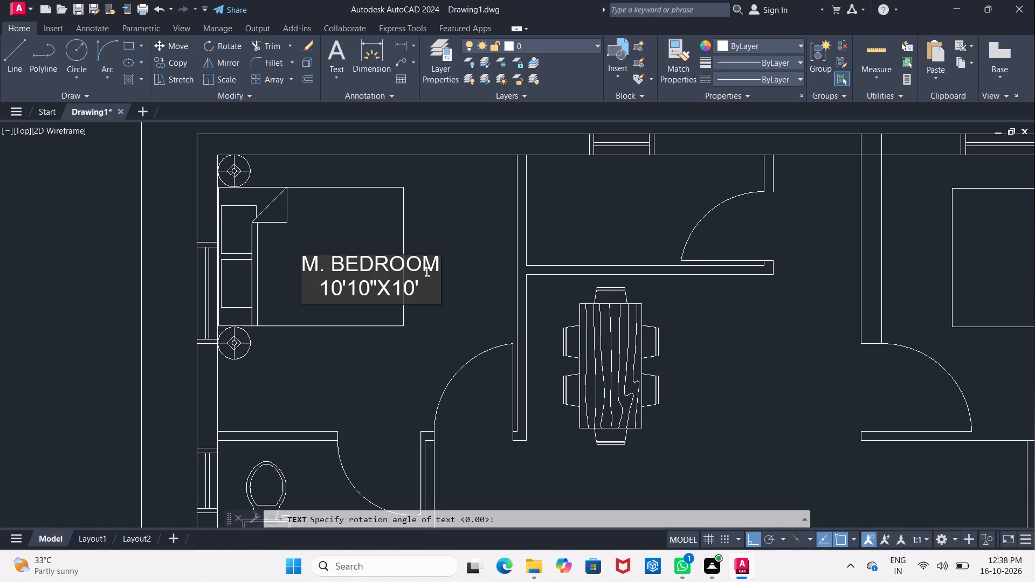
{"action": "left_click", "coordinate": [369, 359]}
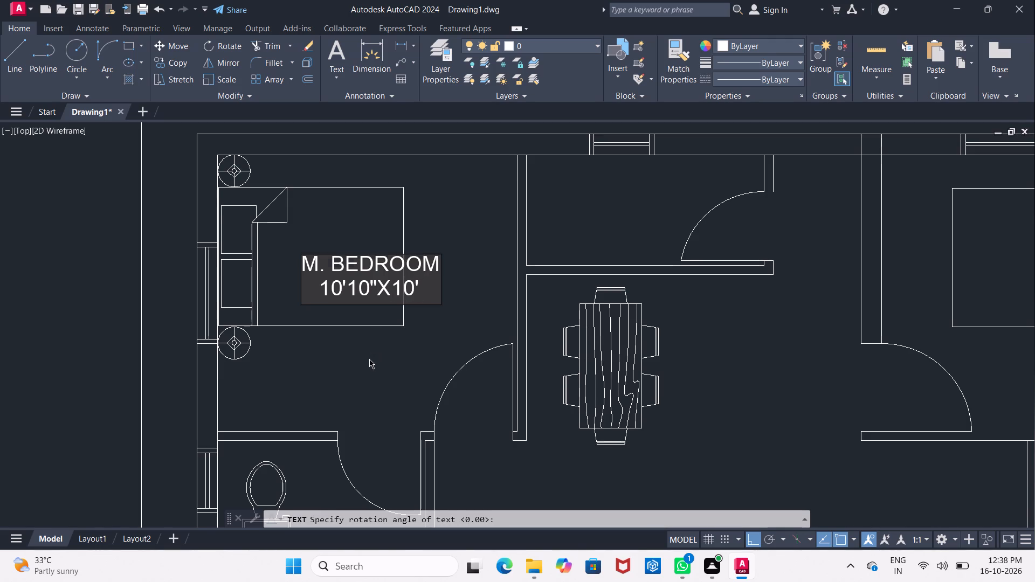
{"action": "key", "text": "Escape"}
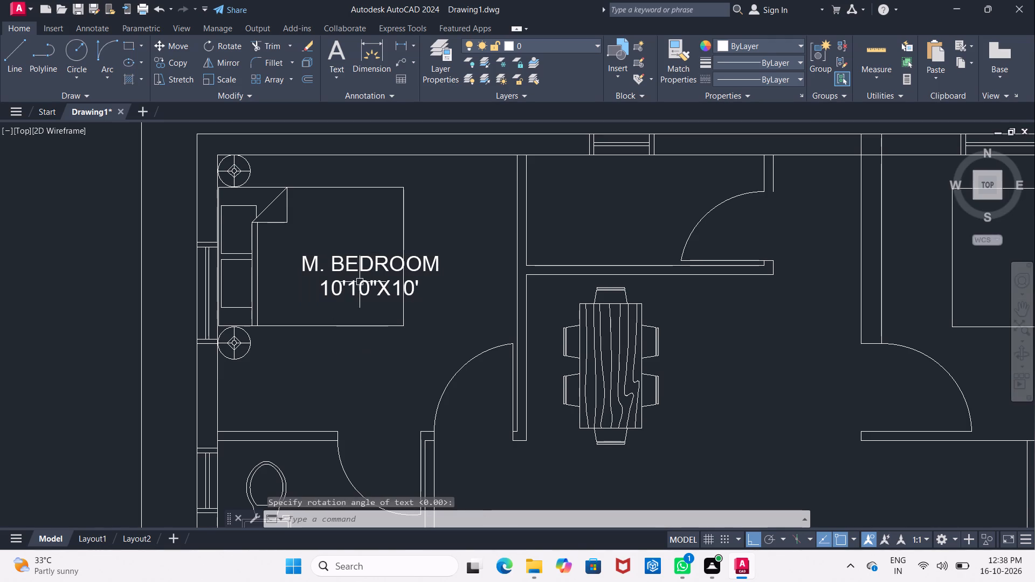
Copy both label lines, with Ortho off, into the room north of the dining table and the open area south of it.
{"action": "left_click", "coordinate": [360, 261]}
{"action": "left_click", "coordinate": [374, 289]}
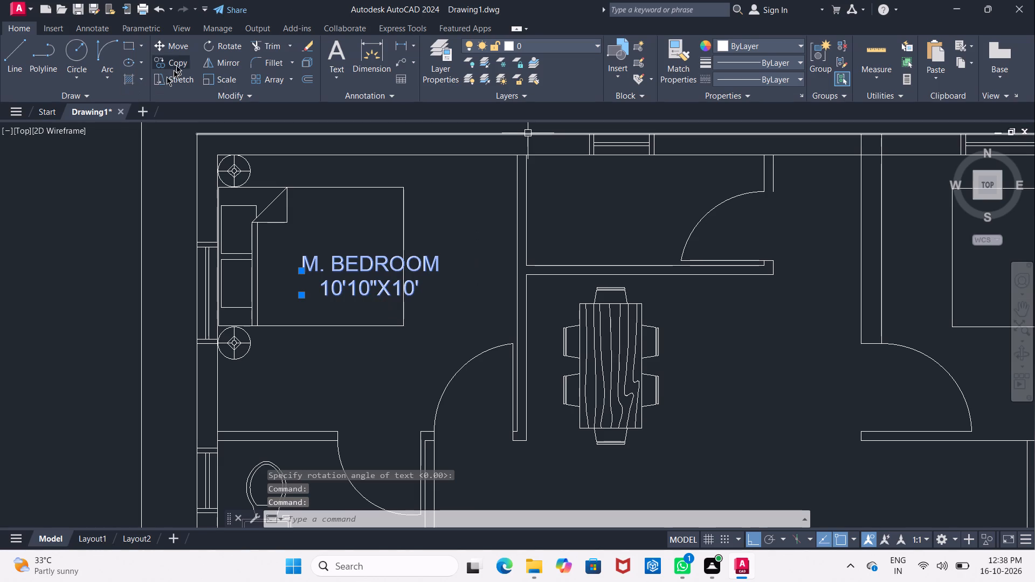
{"action": "left_click", "coordinate": [176, 67]}
{"action": "left_click", "coordinate": [355, 280]}
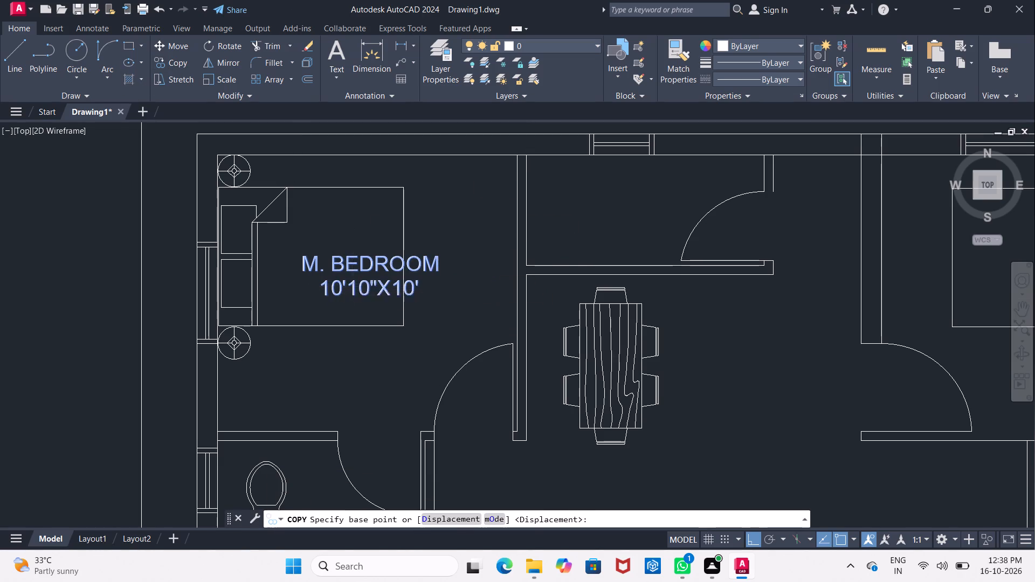
{"action": "left_click", "coordinate": [751, 540]}
{"action": "left_click", "coordinate": [619, 210]}
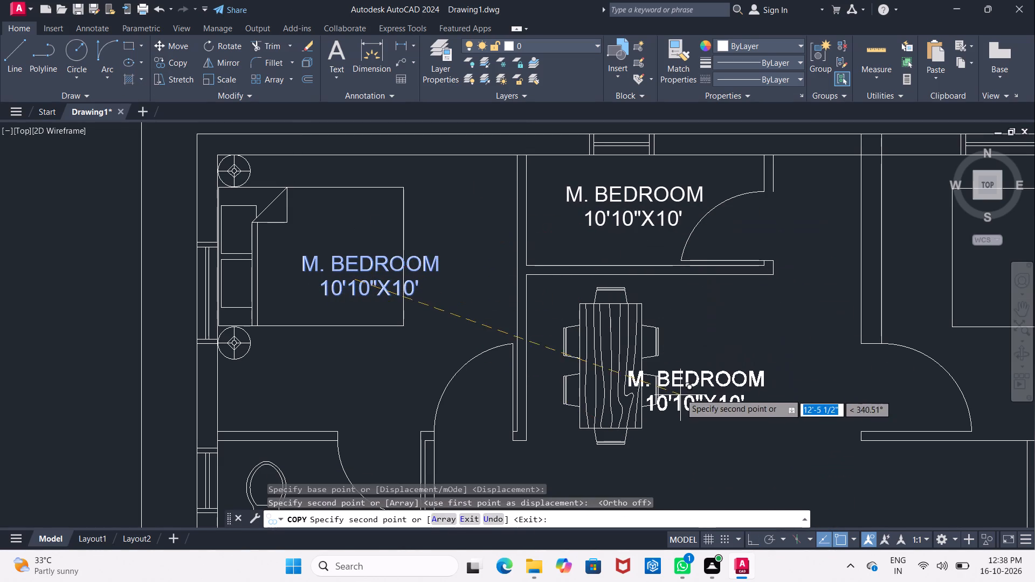
{"action": "middle_click_drag", "start_coordinate": [682, 386], "coordinate": [619, 230]}
{"action": "left_click", "coordinate": [594, 341]}
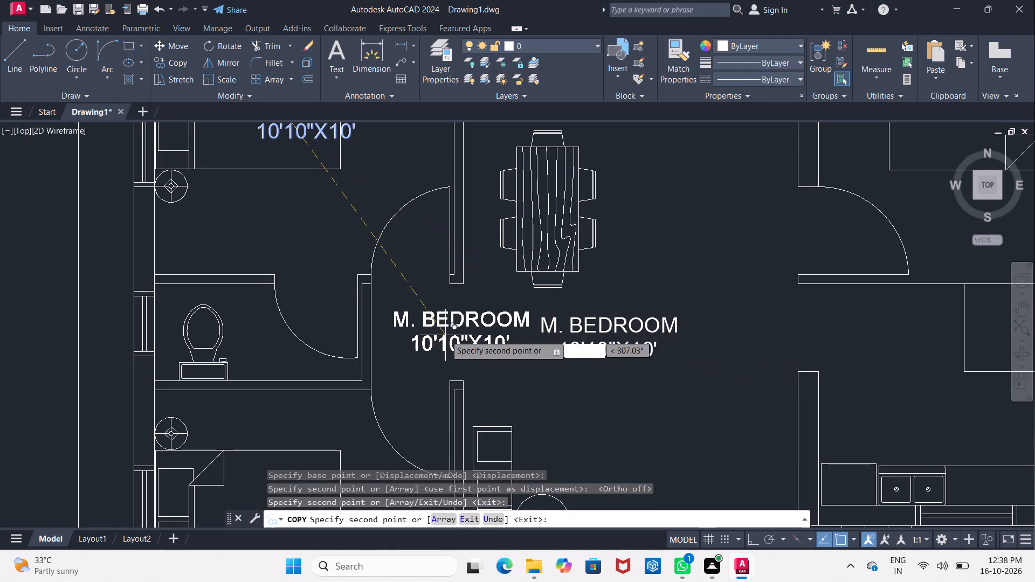
Copy the two-line label into the west toilet and onto the bed in the southwest bedroom.
{"action": "middle_click_drag", "start_coordinate": [440, 340], "coordinate": [735, 188]}
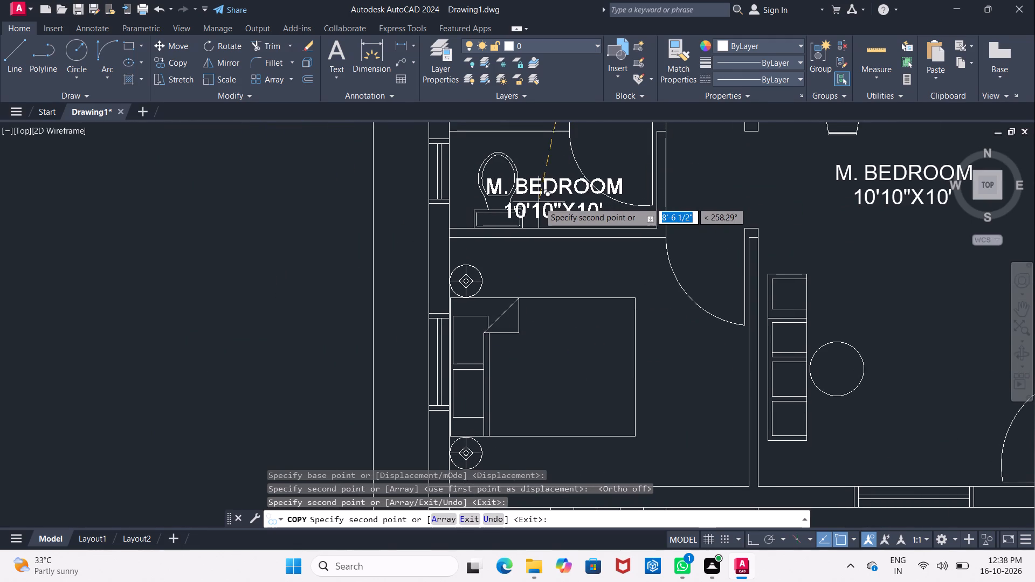
{"action": "scroll", "coordinate": [522, 199], "scroll_direction": "up", "scroll_amount": 2}
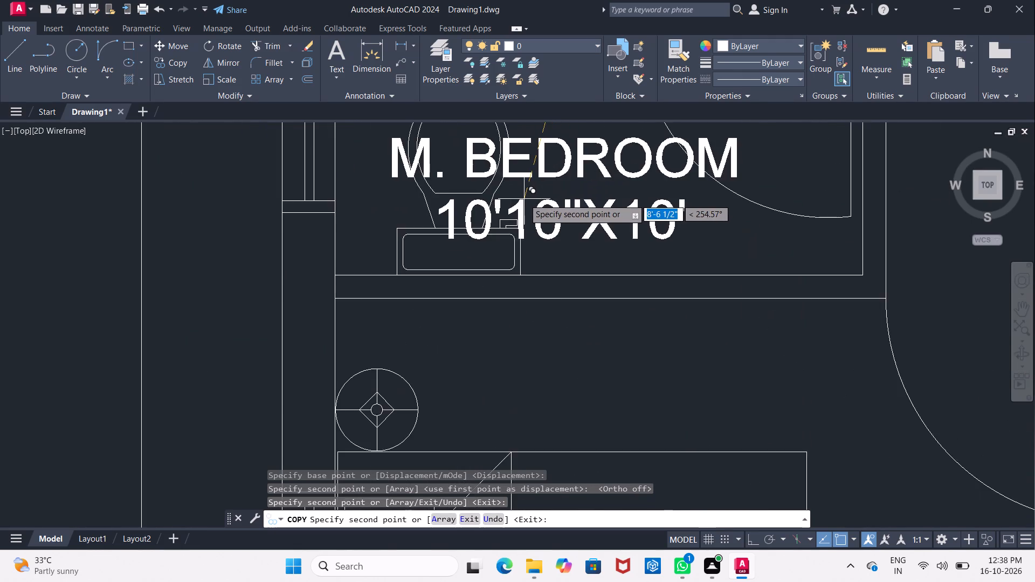
{"action": "scroll", "coordinate": [524, 199], "scroll_direction": "up", "scroll_amount": 1}
{"action": "scroll", "coordinate": [524, 200], "scroll_direction": "down", "scroll_amount": 3}
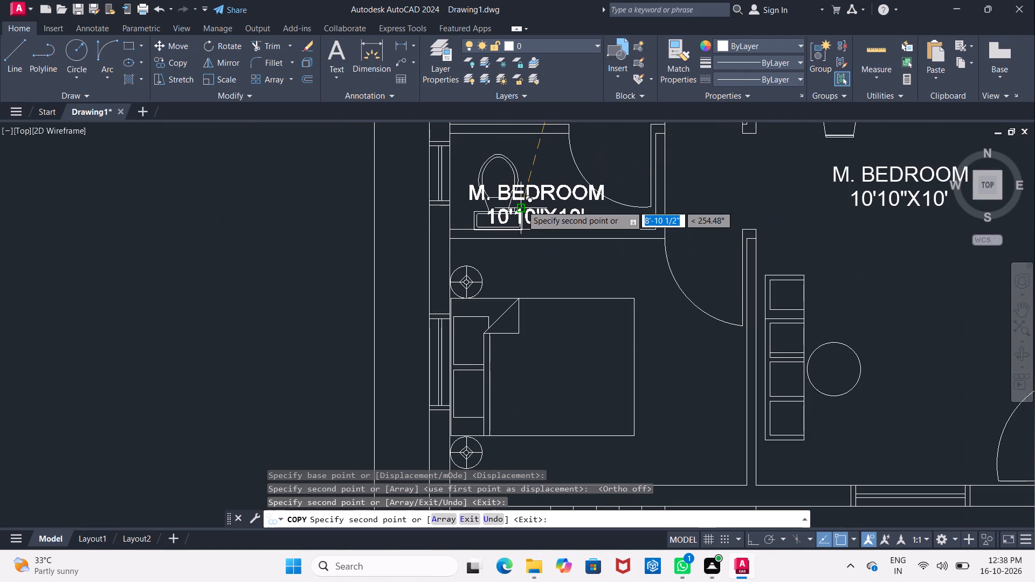
{"action": "left_click", "coordinate": [526, 190]}
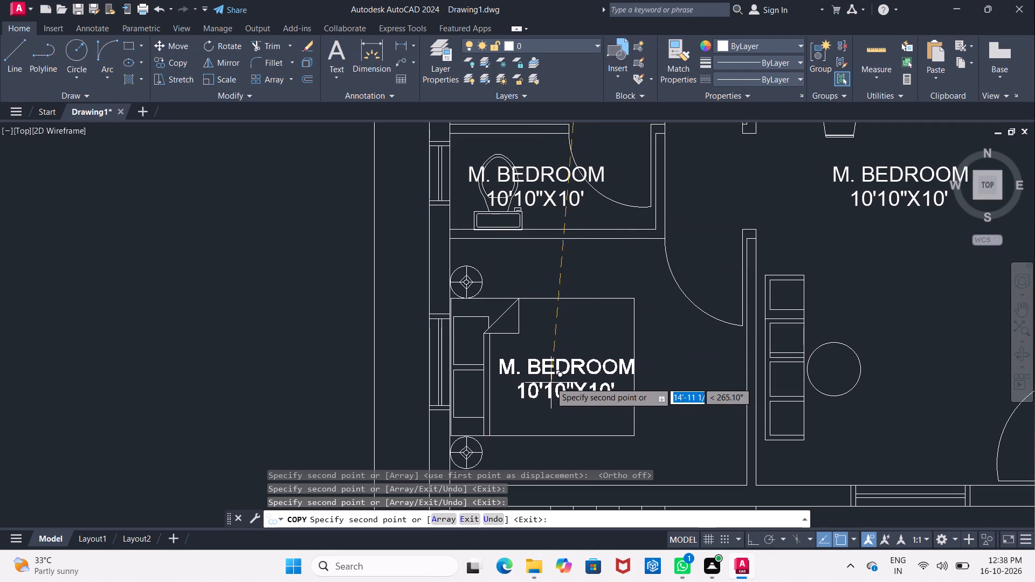
{"action": "left_click", "coordinate": [548, 380]}
Copy the two-line label into the kitchen and onto the bed in the northeast bedroom.
{"action": "middle_click_drag", "start_coordinate": [634, 380], "coordinate": [429, 233]}
{"action": "middle_click_drag", "start_coordinate": [712, 245], "coordinate": [595, 289]}
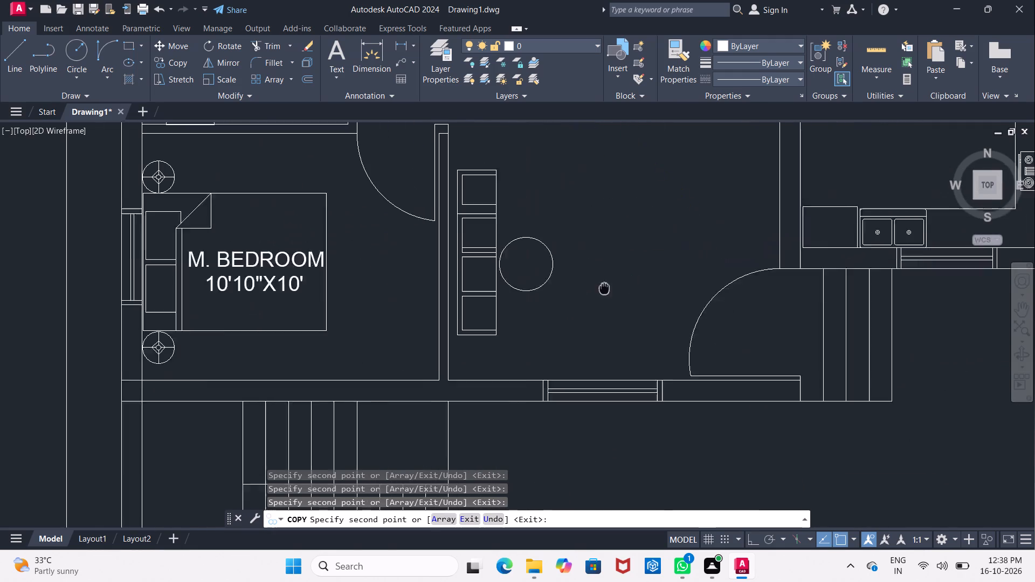
{"action": "middle_click_drag", "start_coordinate": [595, 289], "coordinate": [592, 289]}
{"action": "middle_click_drag", "start_coordinate": [595, 275], "coordinate": [546, 188]}
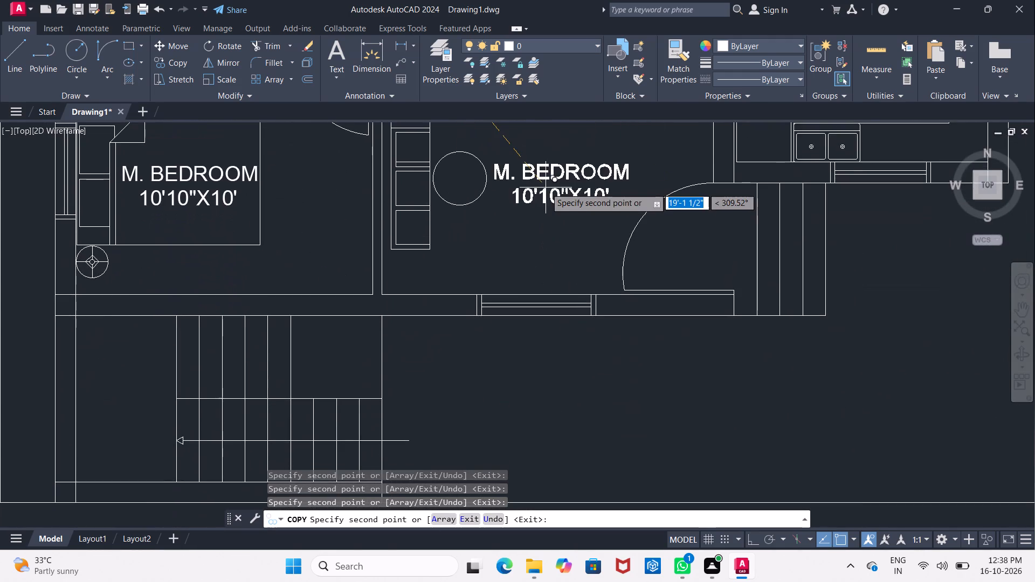
{"action": "scroll", "coordinate": [542, 205], "scroll_direction": "down", "scroll_amount": 2}
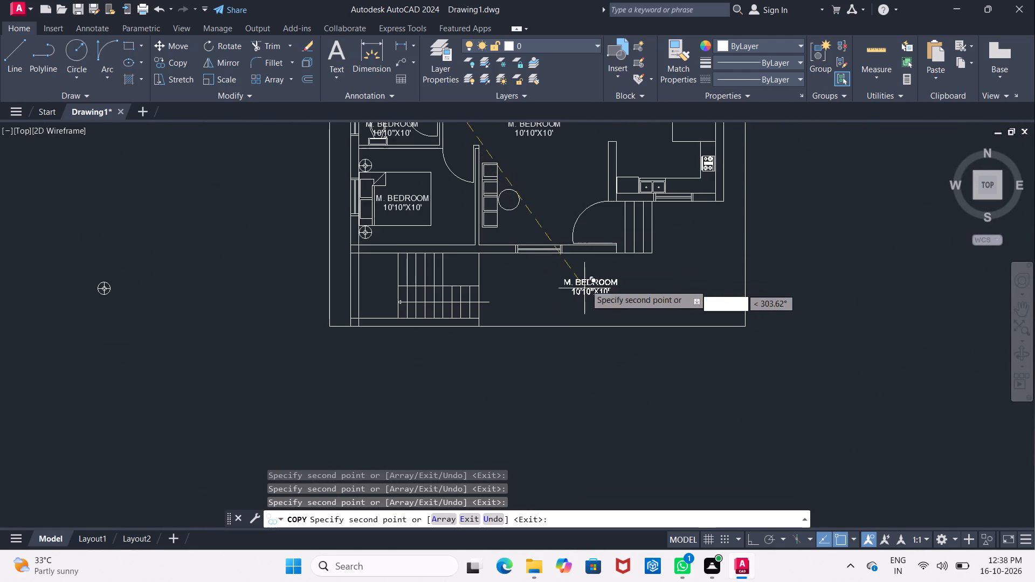
{"action": "middle_click_drag", "start_coordinate": [586, 281], "coordinate": [540, 426]}
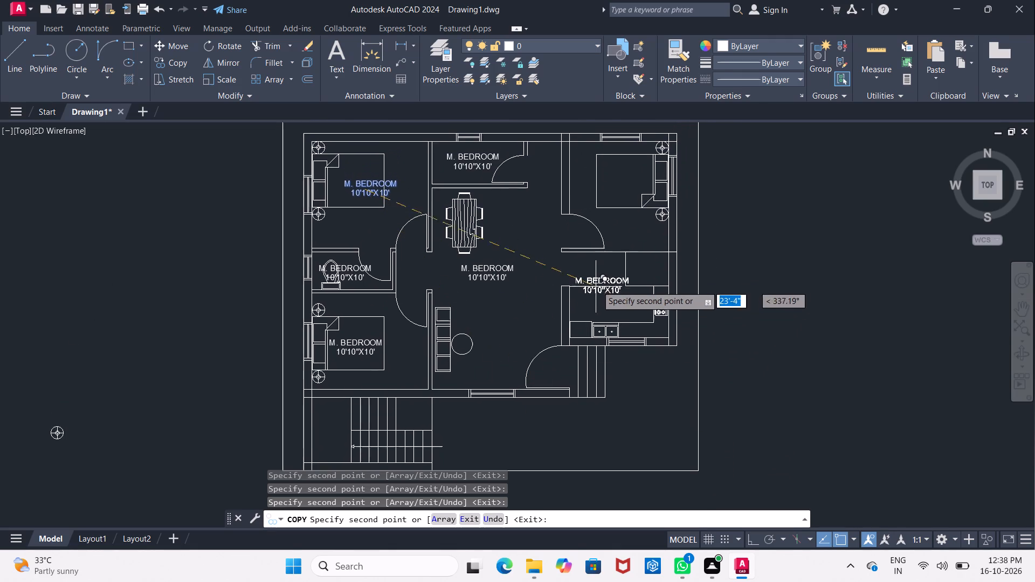
{"action": "scroll", "coordinate": [600, 289], "scroll_direction": "up", "scroll_amount": 1}
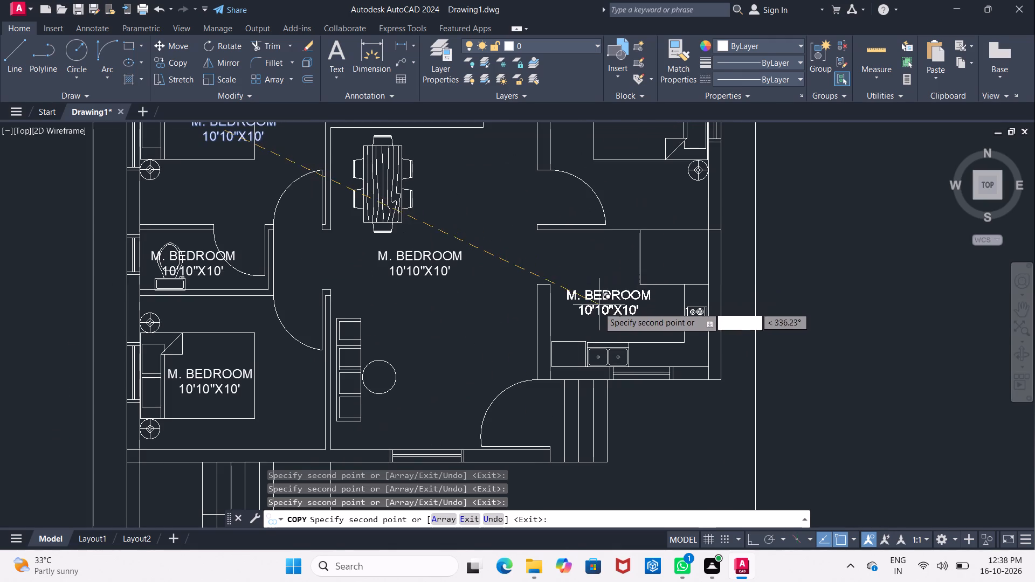
{"action": "left_click", "coordinate": [598, 308]}
{"action": "middle_click_drag", "start_coordinate": [625, 179], "coordinate": [594, 266]}
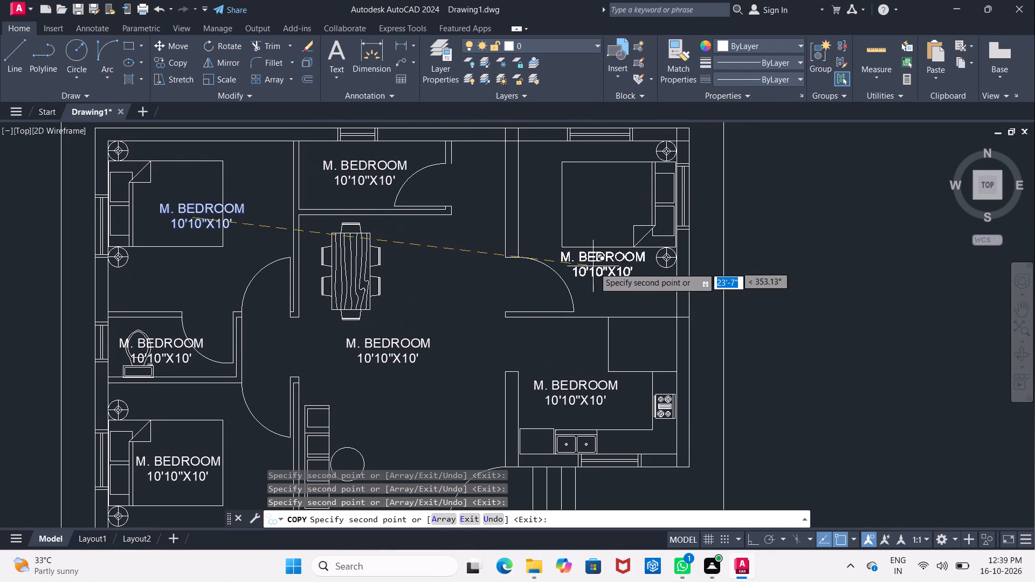
{"action": "left_click", "coordinate": [599, 199]}
Copy the two-line label onto the entrance door swing, into the southeast open area, and east of the entrance steps.
{"action": "middle_click_drag", "start_coordinate": [622, 288], "coordinate": [650, 205]}
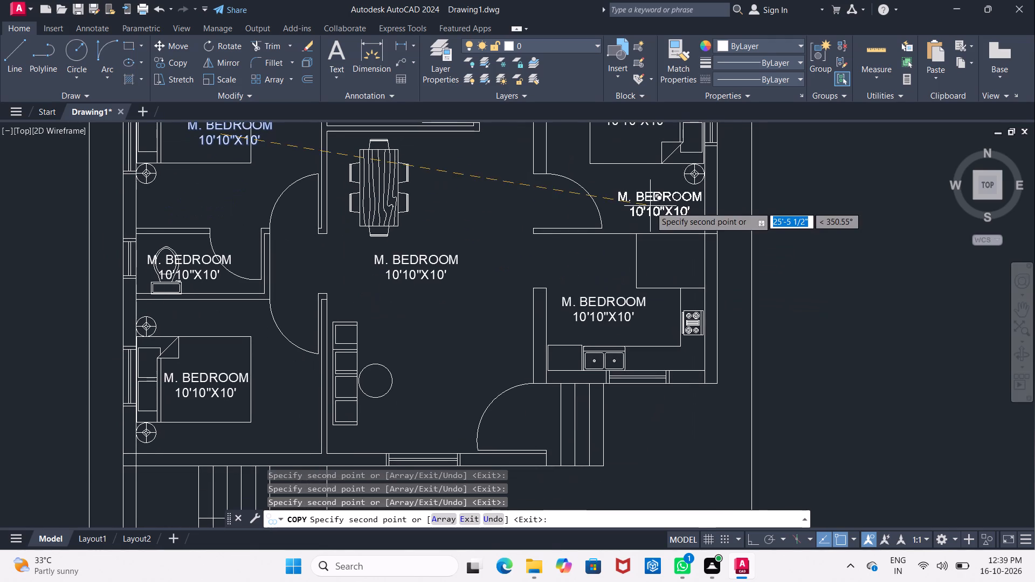
{"action": "scroll", "coordinate": [514, 422], "scroll_direction": "up", "scroll_amount": 2}
{"action": "left_click", "coordinate": [514, 421]}
{"action": "middle_click_drag", "start_coordinate": [508, 316], "coordinate": [716, 219]}
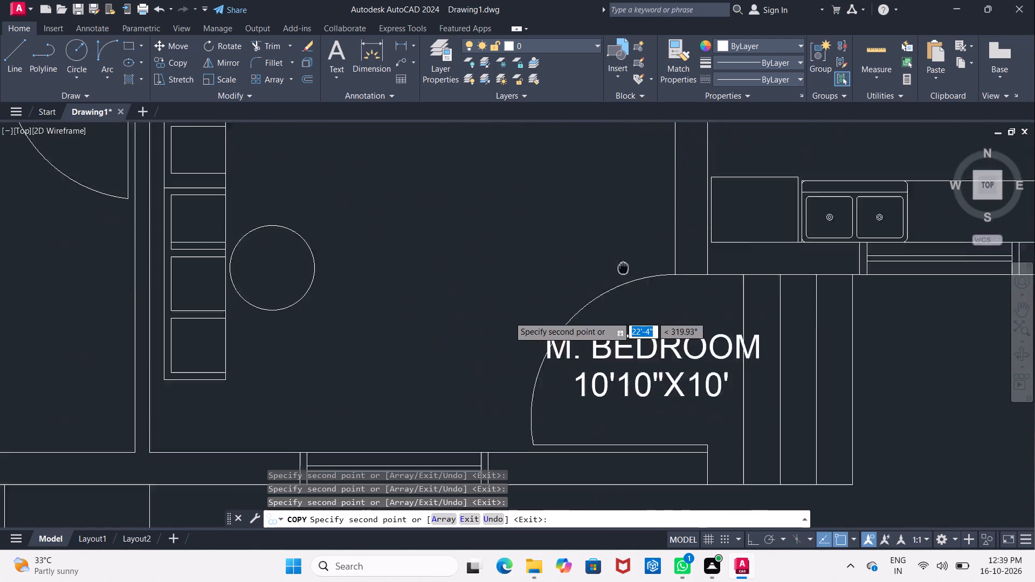
{"action": "middle_click_drag", "start_coordinate": [716, 219], "coordinate": [538, 175]}
{"action": "middle_click_drag", "start_coordinate": [887, 241], "coordinate": [732, 238]}
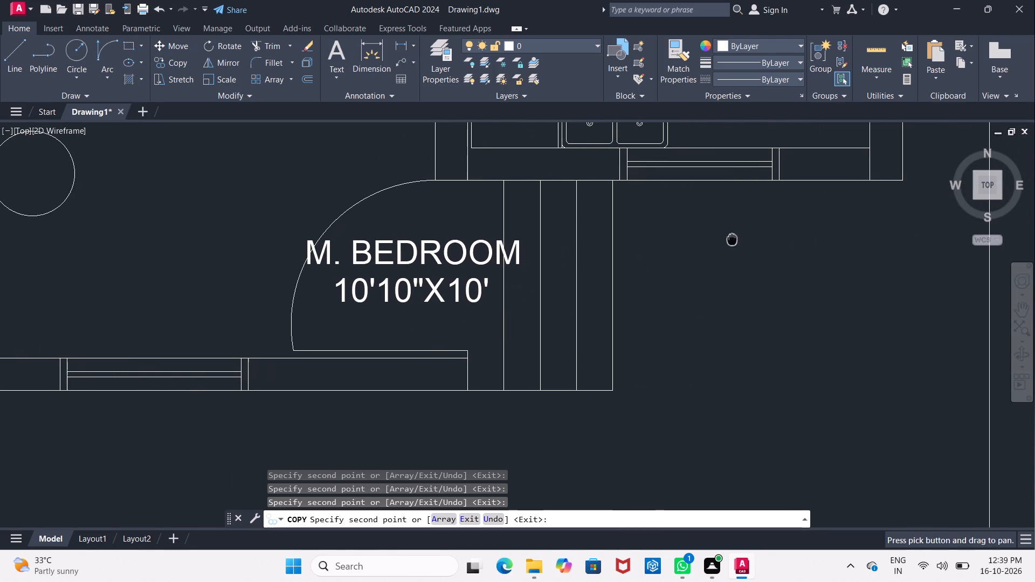
{"action": "scroll", "coordinate": [760, 321], "scroll_direction": "down", "scroll_amount": 2}
{"action": "middle_click_drag", "start_coordinate": [758, 317], "coordinate": [682, 257]}
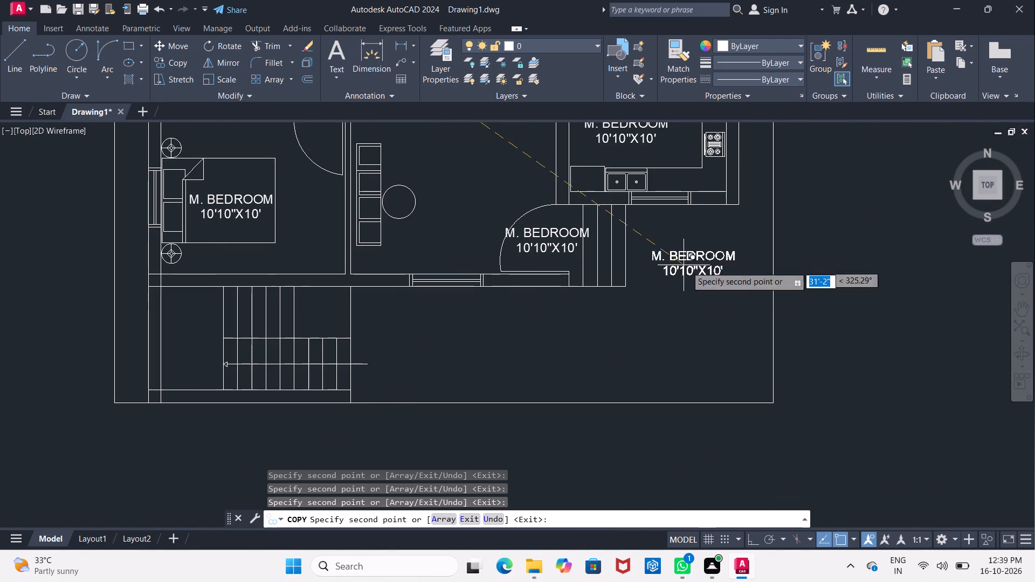
{"action": "left_click", "coordinate": [656, 332]}
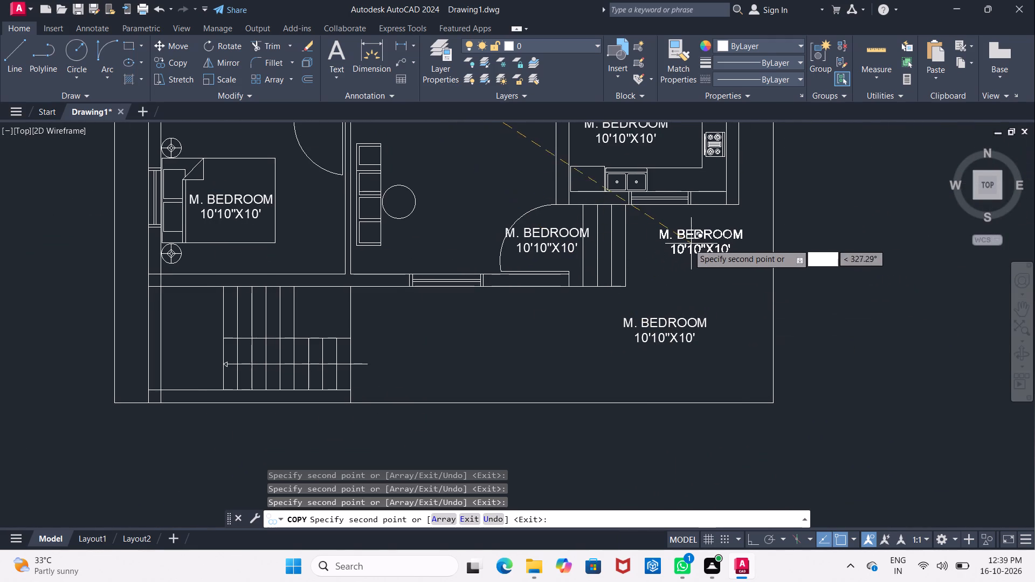
{"action": "left_click", "coordinate": [674, 242]}
Copy the two-line label just below the south window of the living area.
{"action": "scroll", "coordinate": [713, 261], "scroll_direction": "down", "scroll_amount": 3}
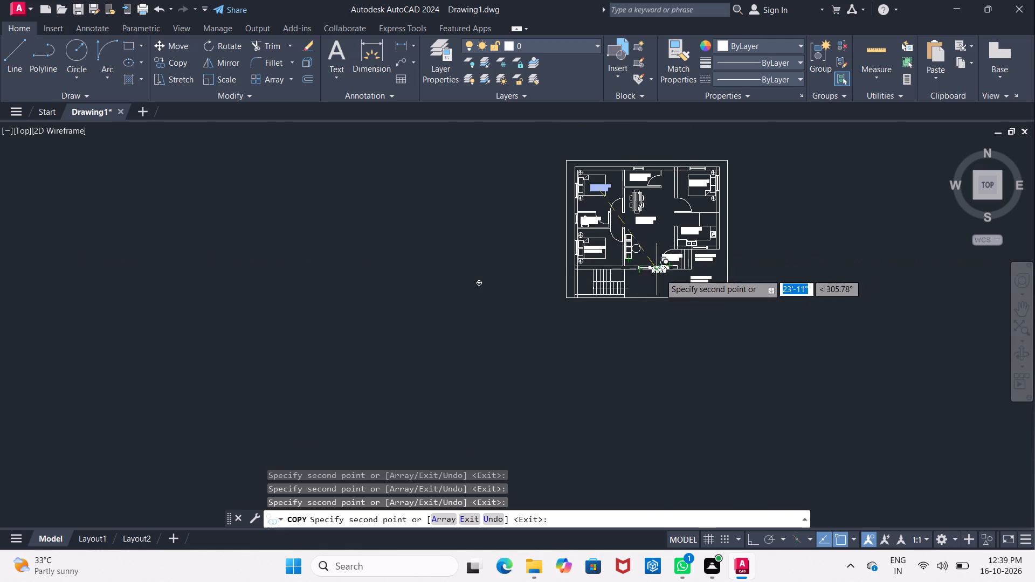
{"action": "scroll", "coordinate": [659, 274], "scroll_direction": "up", "scroll_amount": 4}
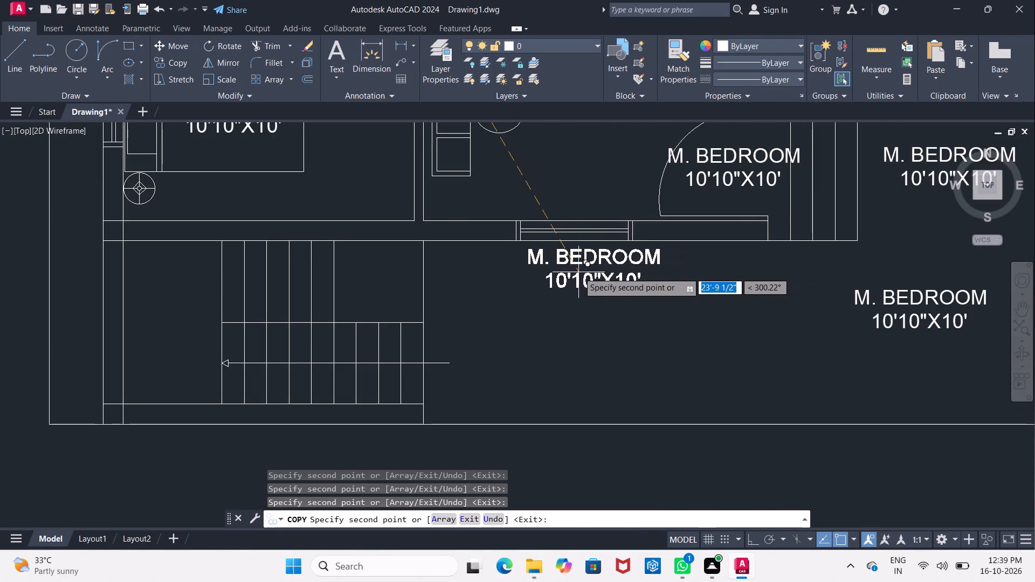
{"action": "left_click", "coordinate": [571, 272]}
Copy the two-line label over the southwest bedroom's west window and beside its north nightstand, and end copying.
{"action": "scroll", "coordinate": [571, 273], "scroll_direction": "down", "scroll_amount": 2}
{"action": "middle_click_drag", "start_coordinate": [612, 280], "coordinate": [591, 271]}
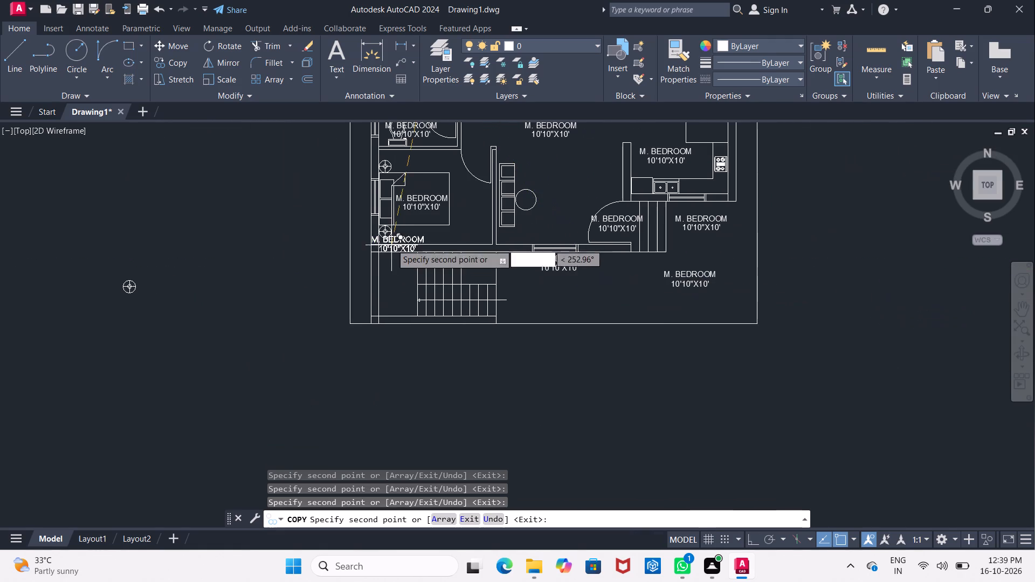
{"action": "middle_click_drag", "start_coordinate": [696, 217], "coordinate": [1029, 215]}
{"action": "scroll", "coordinate": [776, 182], "scroll_direction": "up", "scroll_amount": 3}
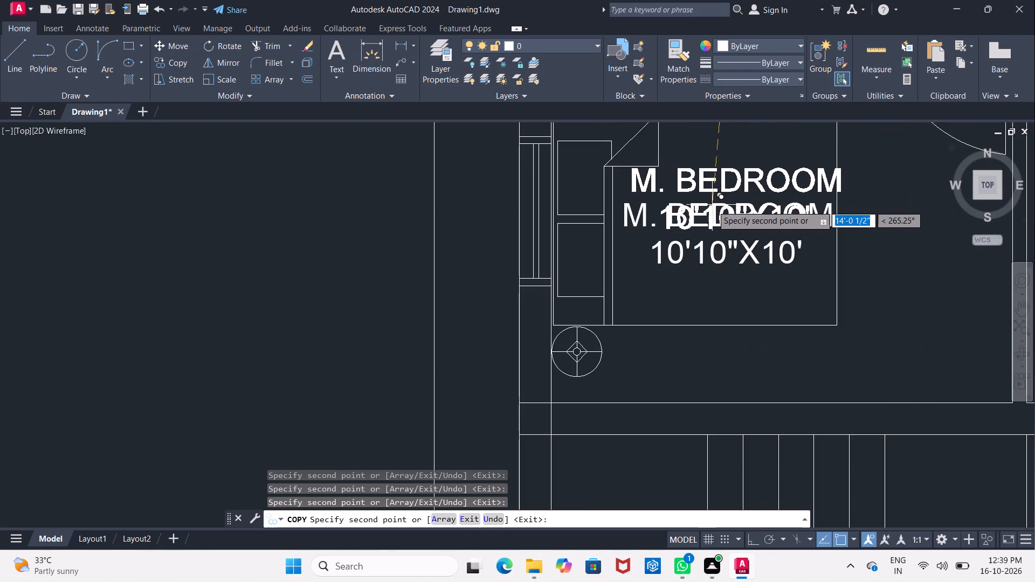
{"action": "middle_click_drag", "start_coordinate": [710, 206], "coordinate": [885, 188]}
{"action": "scroll", "coordinate": [711, 246], "scroll_direction": "up", "scroll_amount": 2}
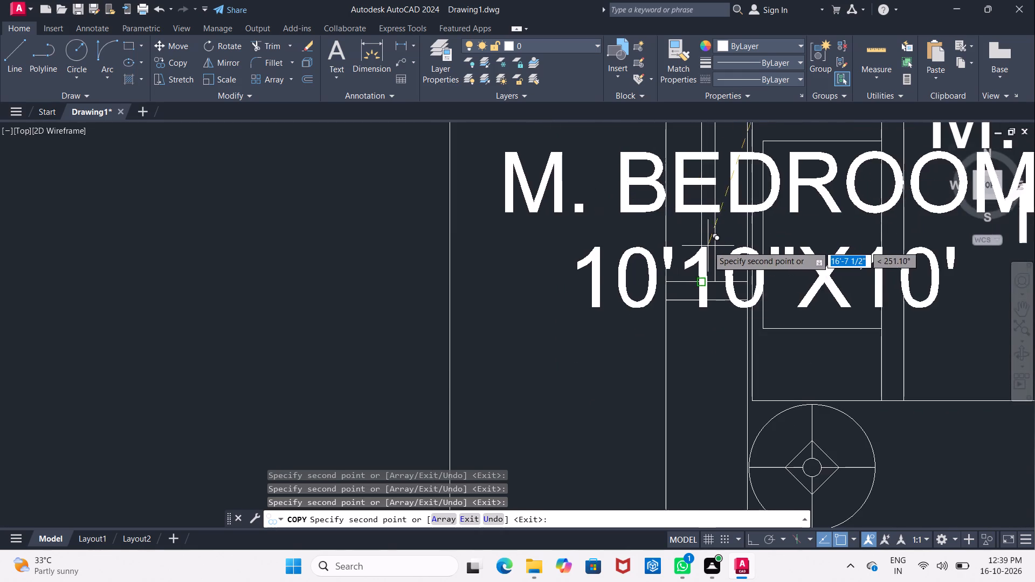
{"action": "scroll", "coordinate": [691, 246], "scroll_direction": "down", "scroll_amount": 3}
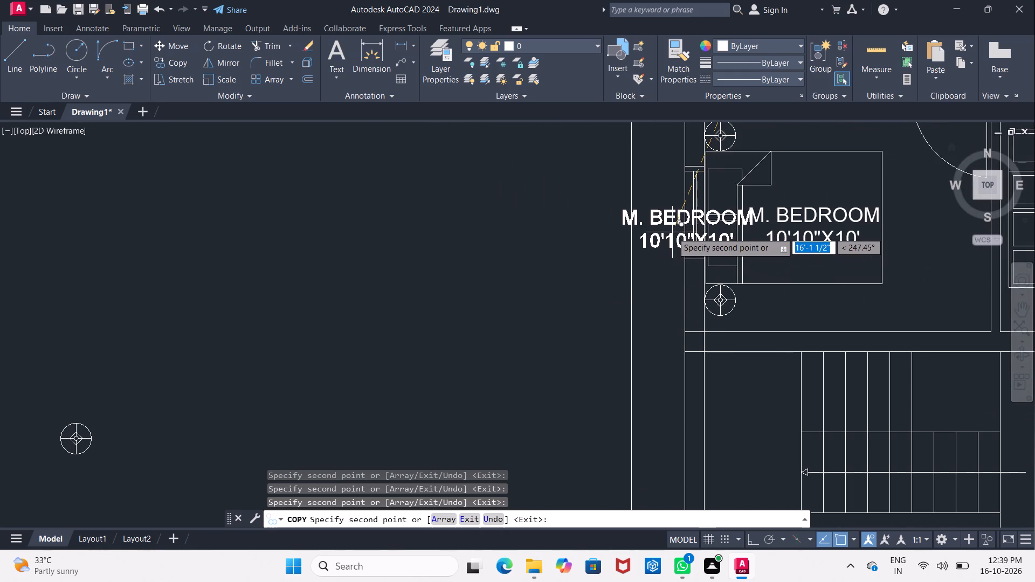
{"action": "left_click", "coordinate": [672, 232]}
{"action": "middle_click_drag", "start_coordinate": [740, 205], "coordinate": [692, 322]}
{"action": "middle_click_drag", "start_coordinate": [672, 195], "coordinate": [661, 295]}
{"action": "scroll", "coordinate": [664, 278], "scroll_direction": "down", "scroll_amount": 1}
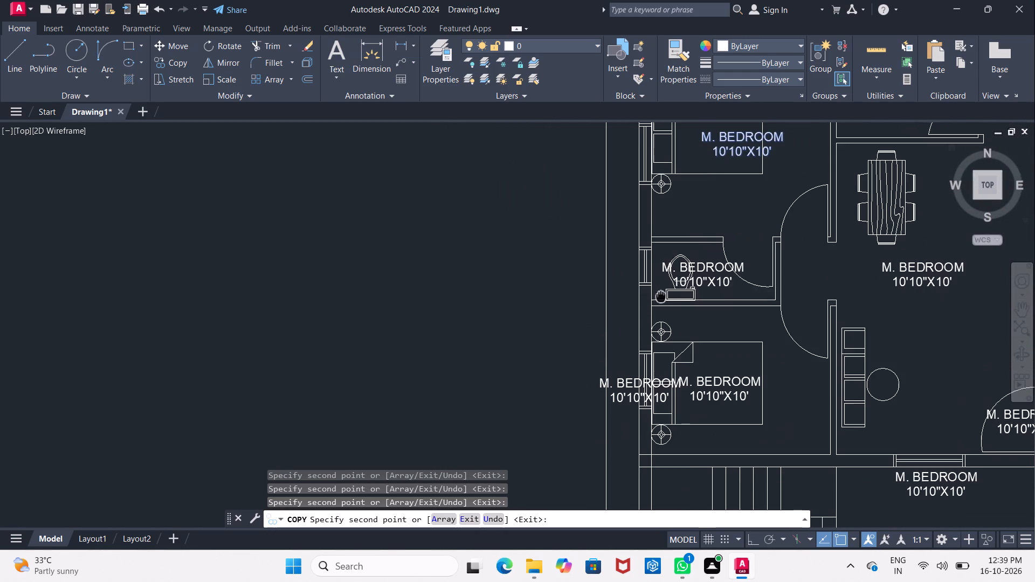
{"action": "scroll", "coordinate": [654, 266], "scroll_direction": "up", "scroll_amount": 2}
{"action": "left_click", "coordinate": [639, 272]}
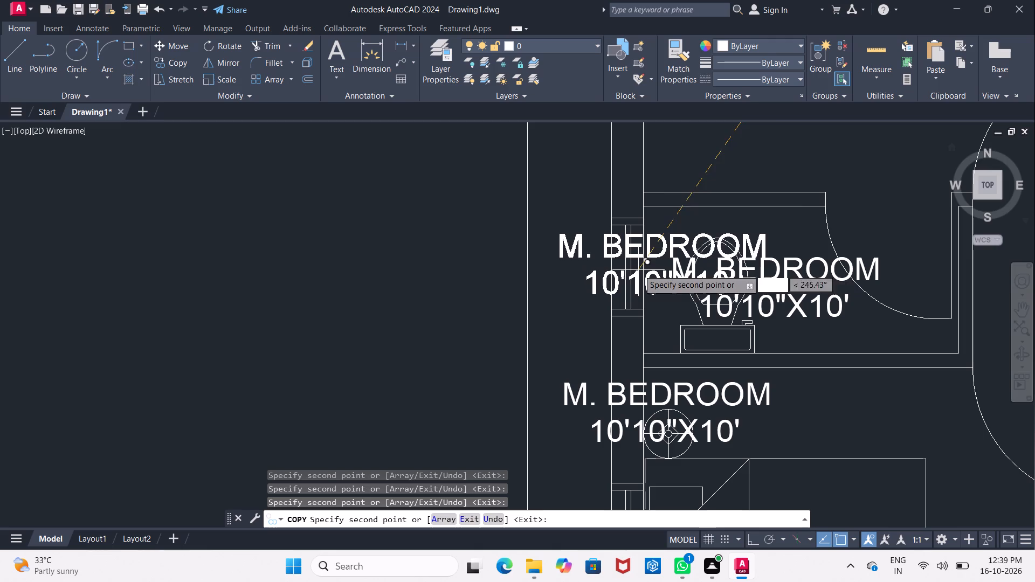
{"action": "key", "text": "Escape"}
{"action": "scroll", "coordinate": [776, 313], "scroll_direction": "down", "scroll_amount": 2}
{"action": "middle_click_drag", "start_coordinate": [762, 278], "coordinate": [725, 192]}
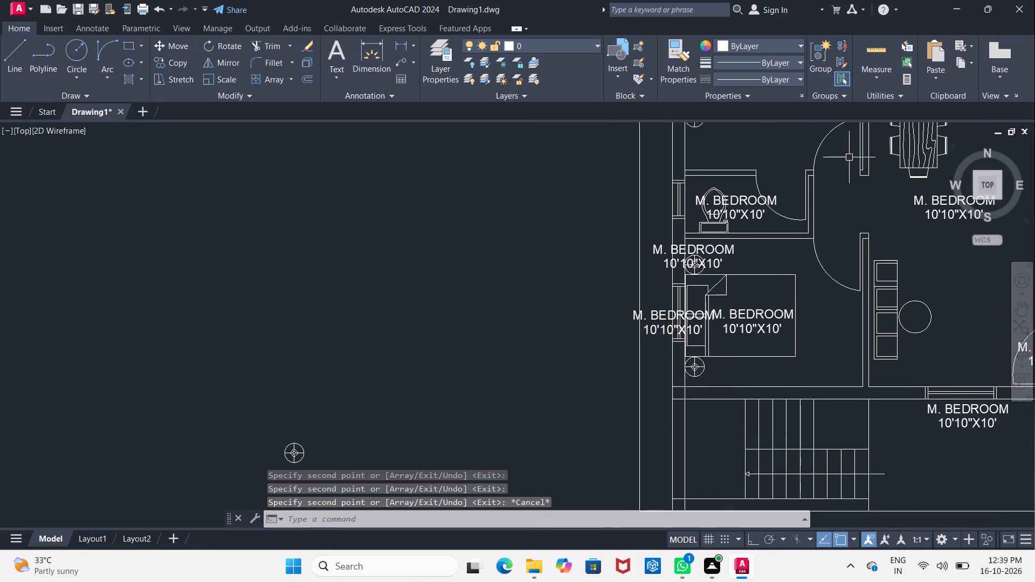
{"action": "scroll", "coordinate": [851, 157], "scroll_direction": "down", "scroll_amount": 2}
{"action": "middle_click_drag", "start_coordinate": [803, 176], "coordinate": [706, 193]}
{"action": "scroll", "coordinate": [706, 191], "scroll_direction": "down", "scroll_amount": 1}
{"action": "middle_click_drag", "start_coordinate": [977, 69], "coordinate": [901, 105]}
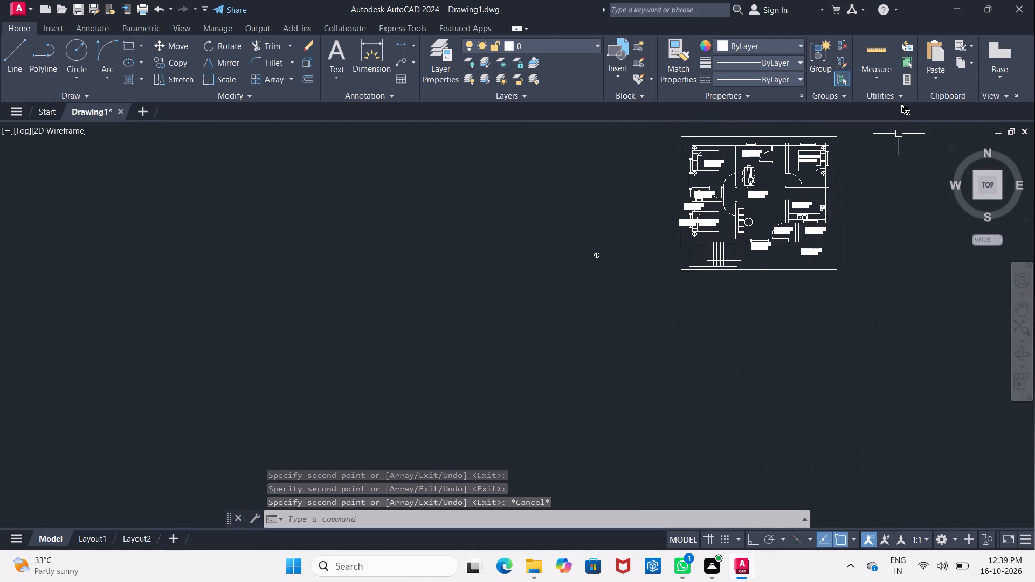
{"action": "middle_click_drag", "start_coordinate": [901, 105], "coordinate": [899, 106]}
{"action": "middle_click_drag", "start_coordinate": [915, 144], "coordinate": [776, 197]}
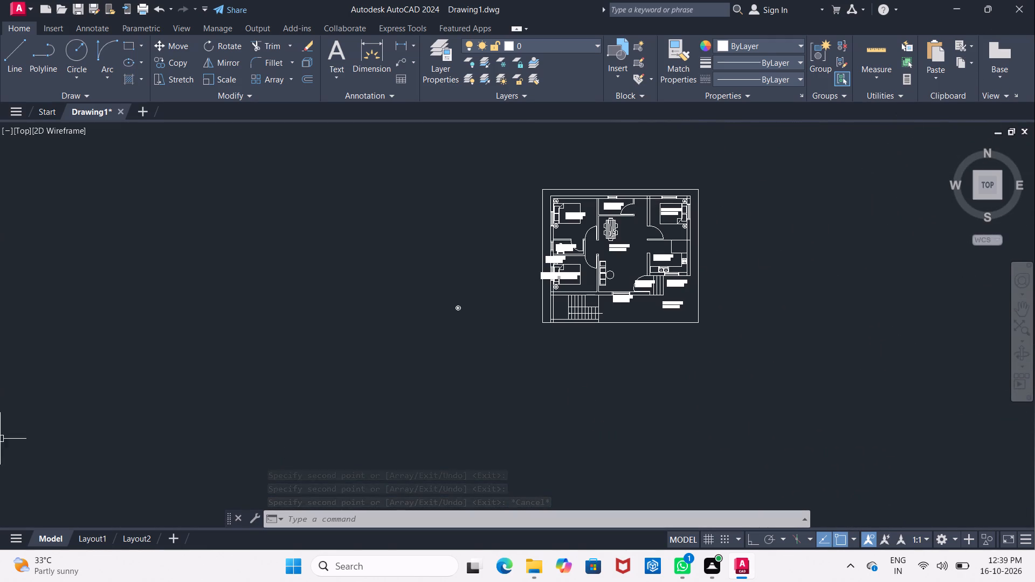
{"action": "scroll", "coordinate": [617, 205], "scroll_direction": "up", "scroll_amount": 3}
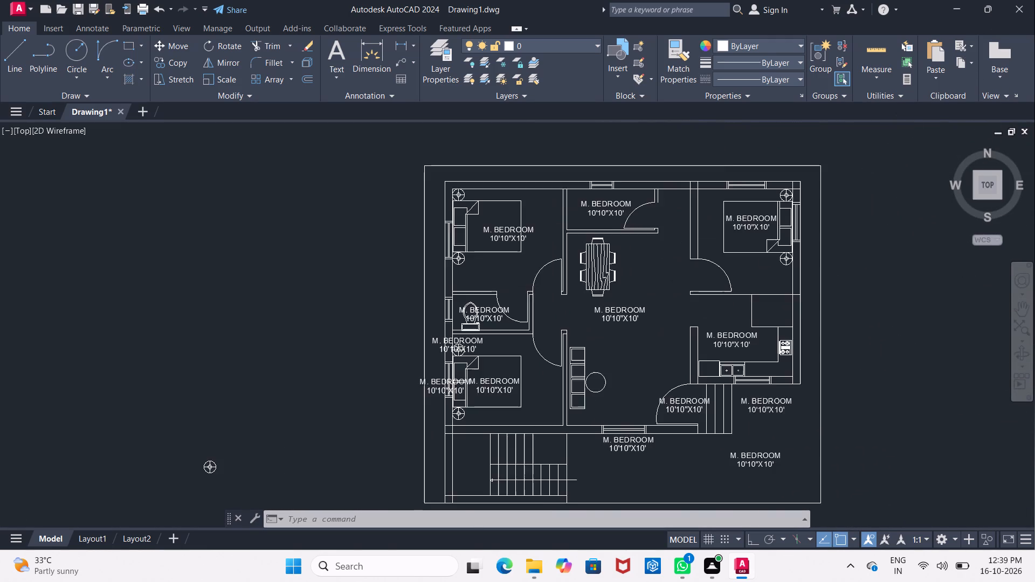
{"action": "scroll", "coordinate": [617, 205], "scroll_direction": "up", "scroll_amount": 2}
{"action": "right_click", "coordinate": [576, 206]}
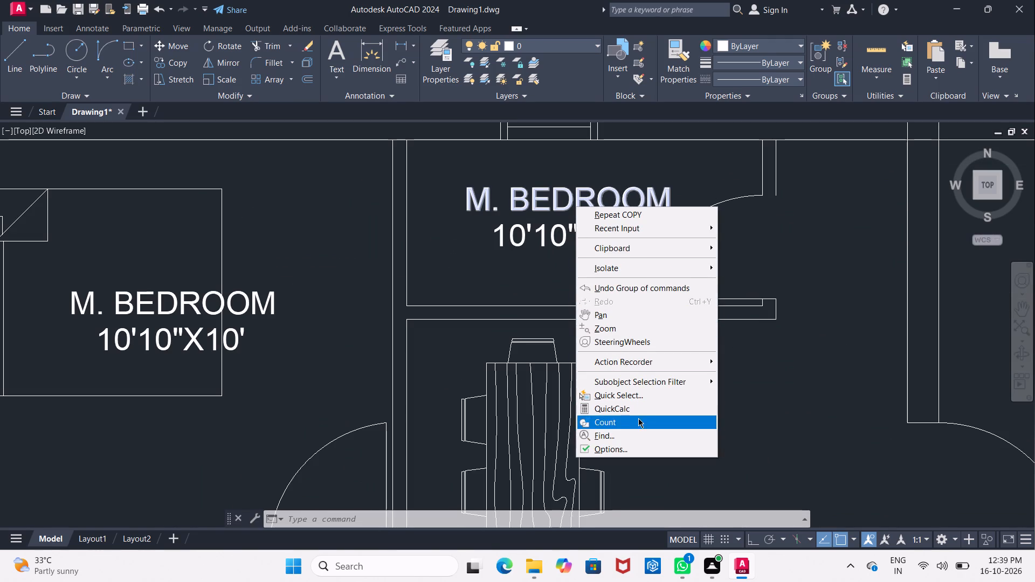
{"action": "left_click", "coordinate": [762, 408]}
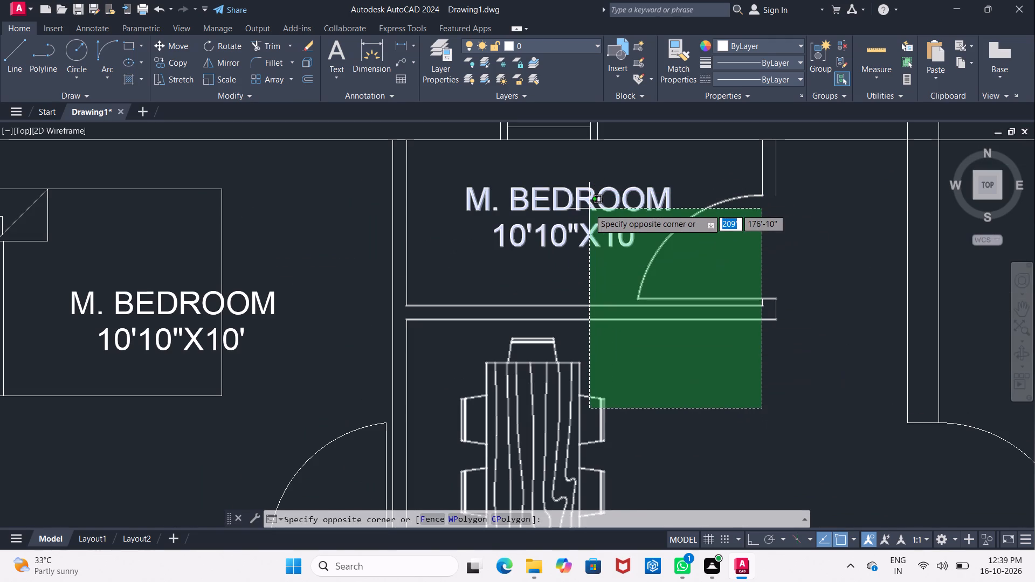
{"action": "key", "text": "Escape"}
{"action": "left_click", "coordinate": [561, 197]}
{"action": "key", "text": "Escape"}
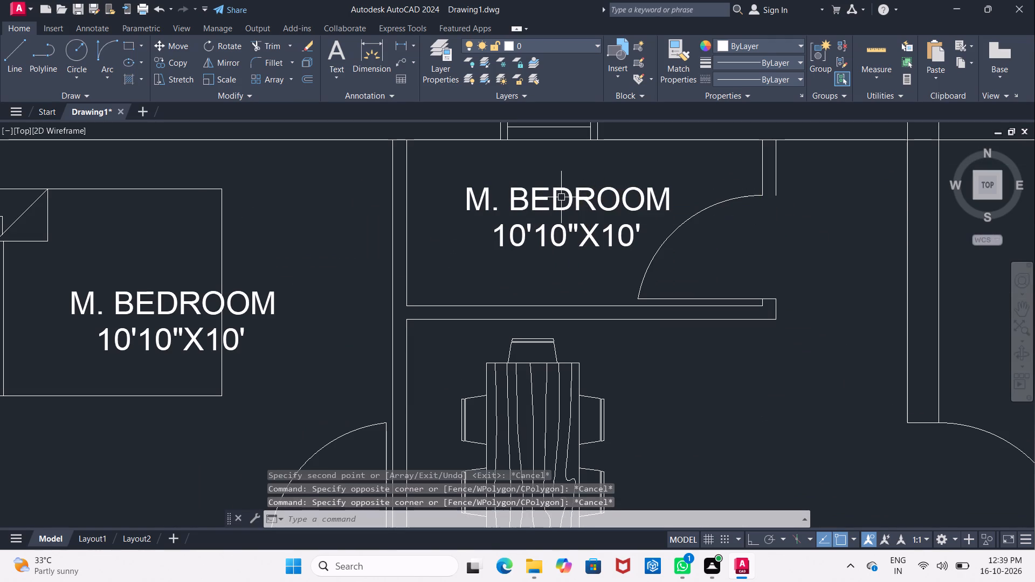
Change the name line of the label in the room north of the dining table to "C. TOILET".
{"action": "left_click", "coordinate": [548, 202]}
{"action": "right_click", "coordinate": [548, 202]}
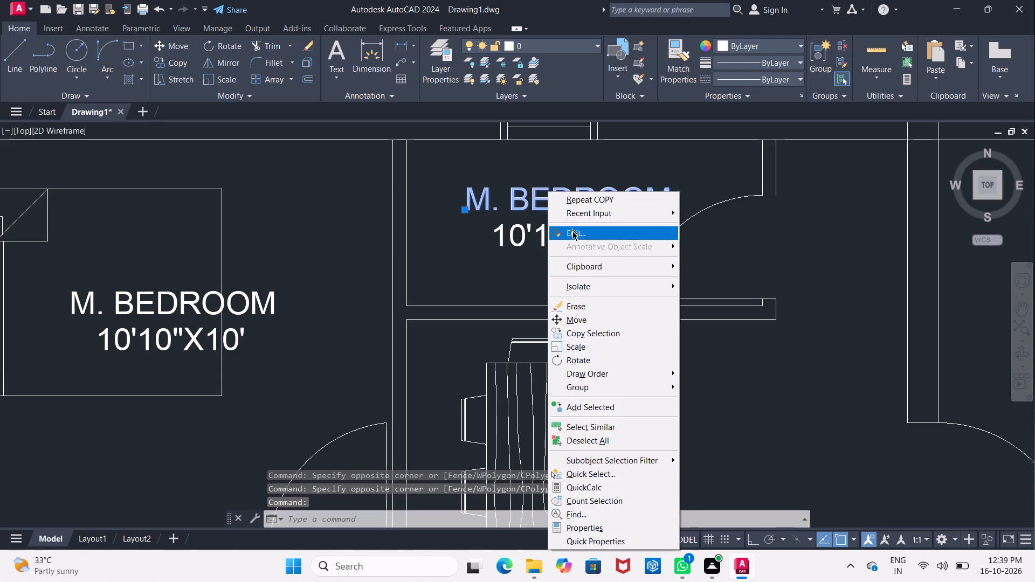
{"action": "left_click", "coordinate": [572, 233]}
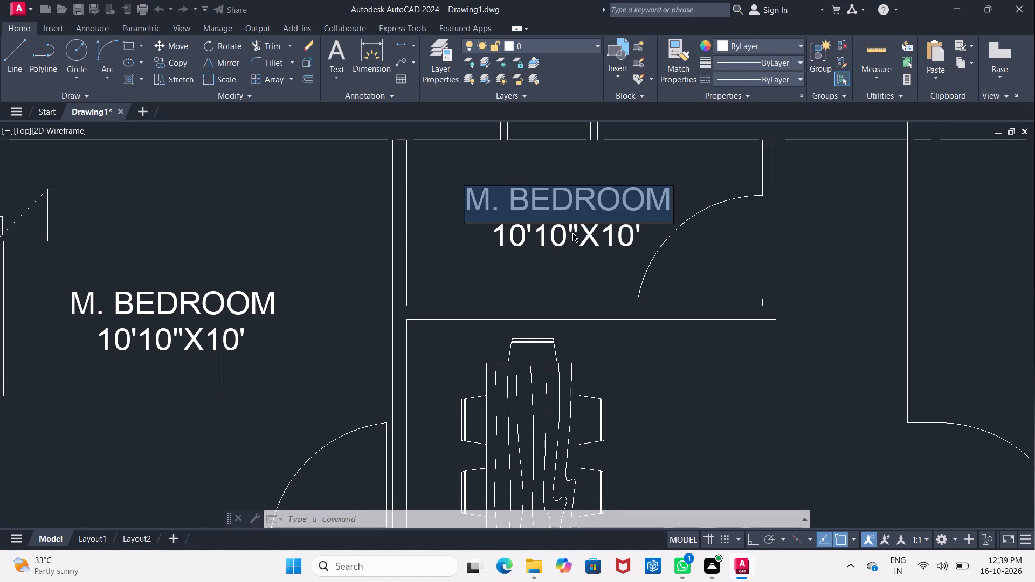
{"action": "key", "text": "BackSpace"}
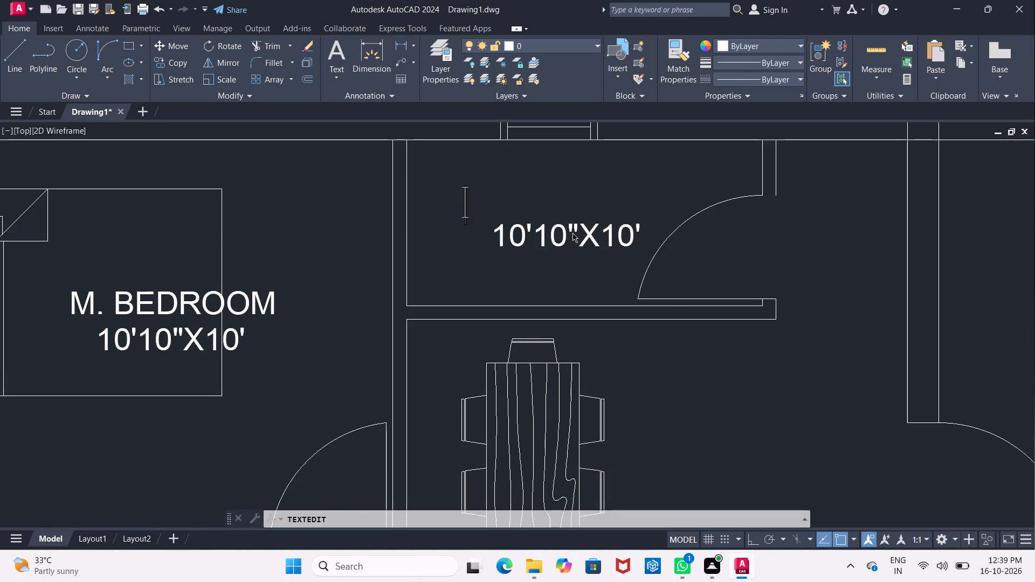
{"action": "key", "text": "c"}
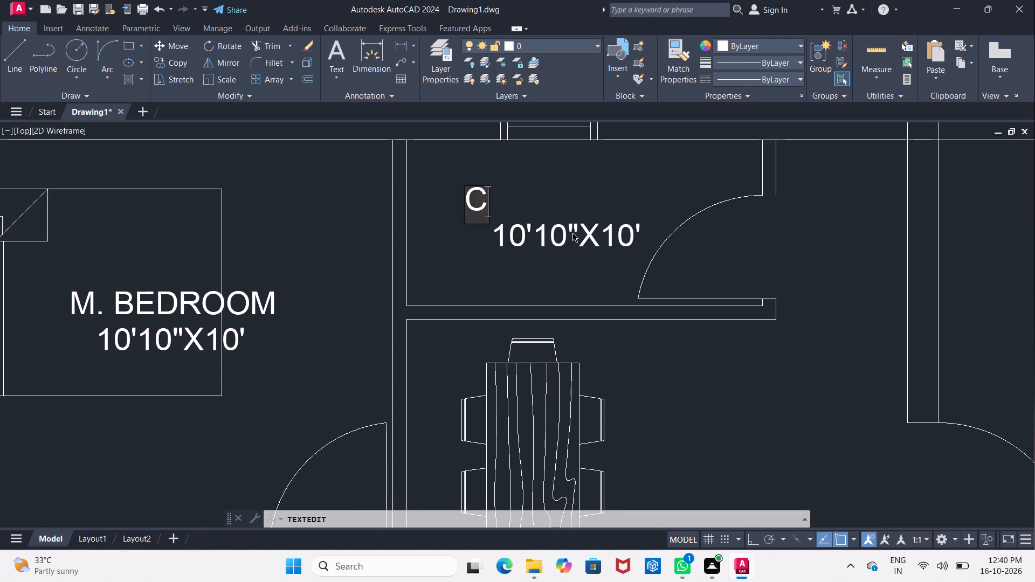
{"action": "key", "text": "period"}
{"action": "key", "text": "space"}
{"action": "type", "text": "TOILR"}
{"action": "key", "text": "BackSpace"}
{"action": "type", "text": "ET"}
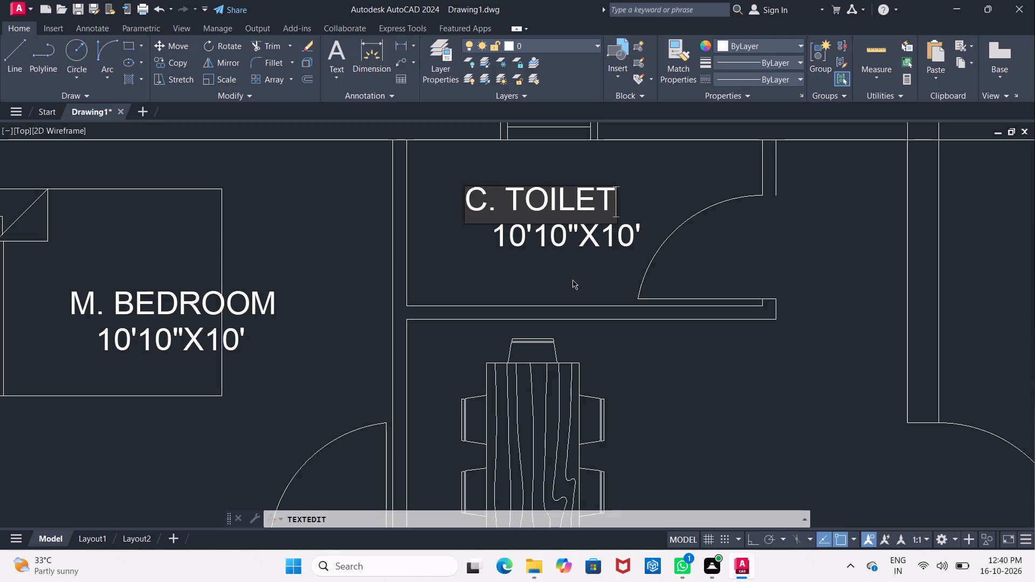
{"action": "left_click", "coordinate": [572, 280]}
Change the size line of the C. TOILET label to 8'7"X4'.
{"action": "left_click", "coordinate": [574, 237]}
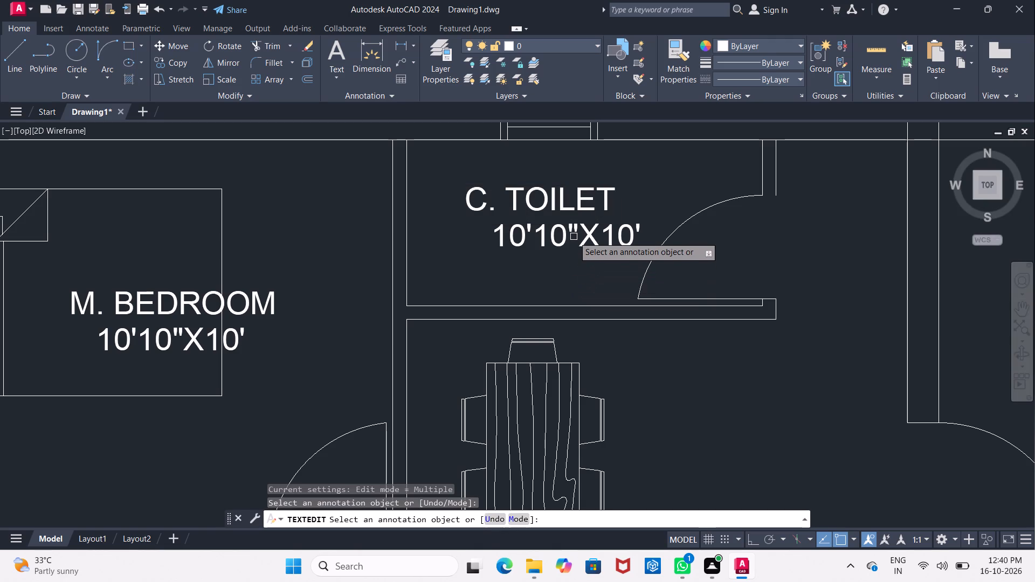
{"action": "left_click", "coordinate": [565, 241]}
{"action": "left_click", "coordinate": [563, 241]}
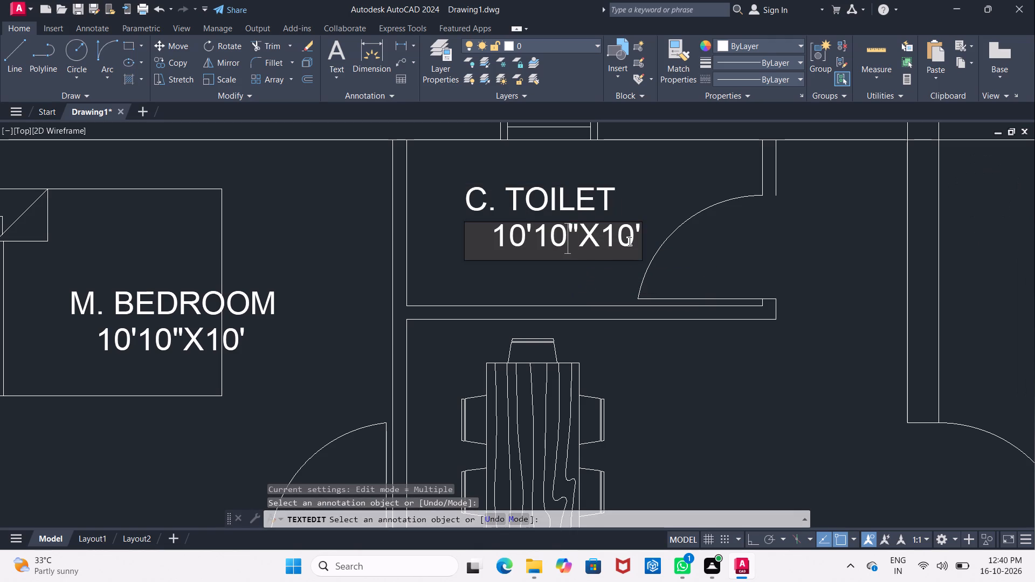
{"action": "left_click", "coordinate": [630, 241]}
{"action": "left_click", "coordinate": [635, 247]}
{"action": "left_click", "coordinate": [636, 246]}
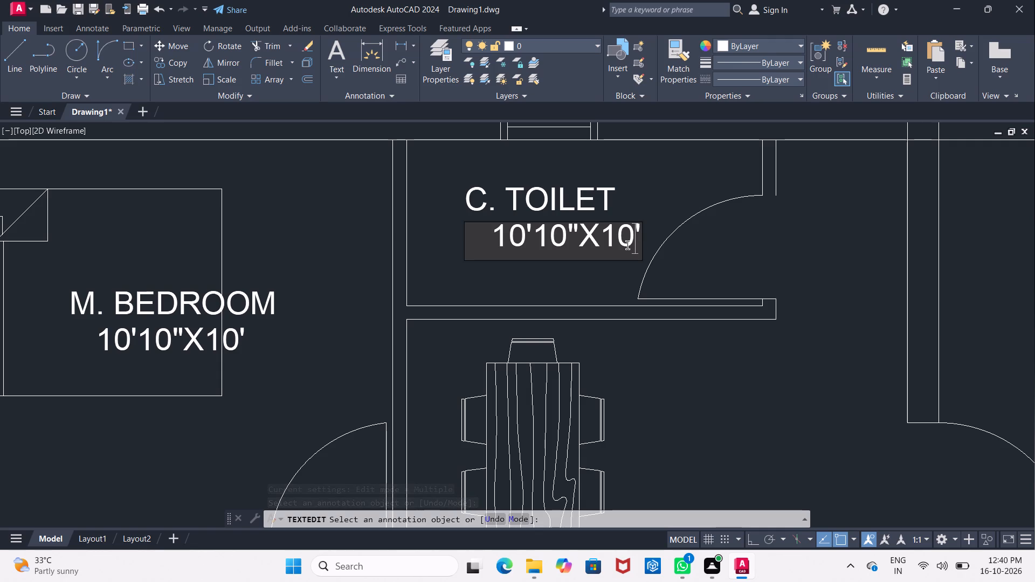
{"action": "left_click", "coordinate": [617, 241]}
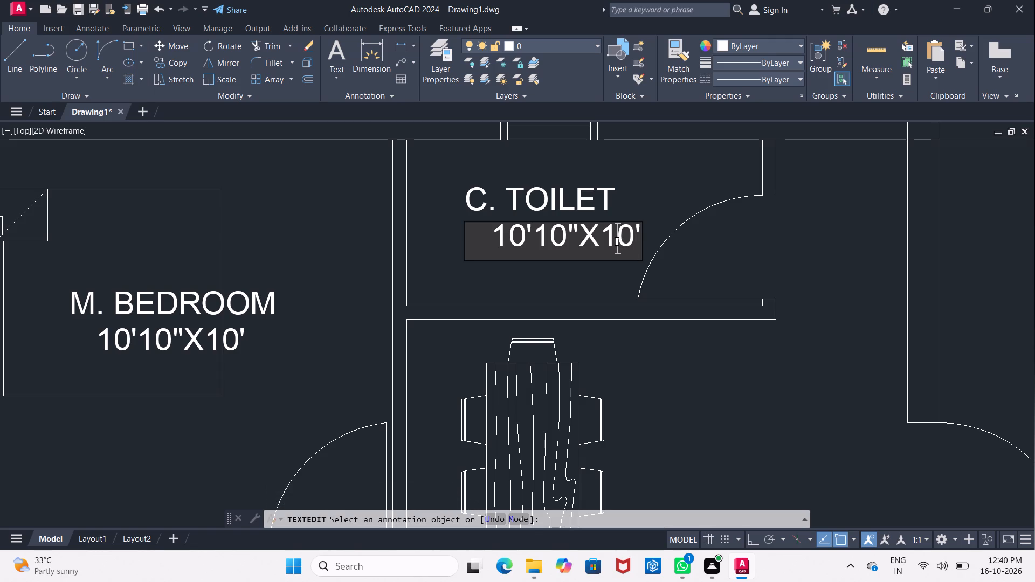
{"action": "key", "text": "BackSpace"}
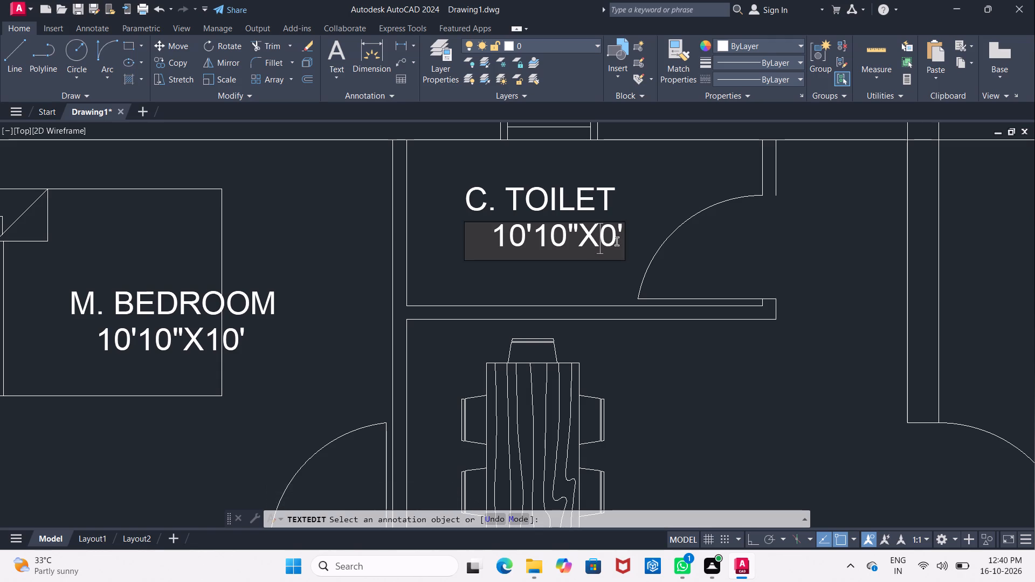
{"action": "key", "text": "4"}
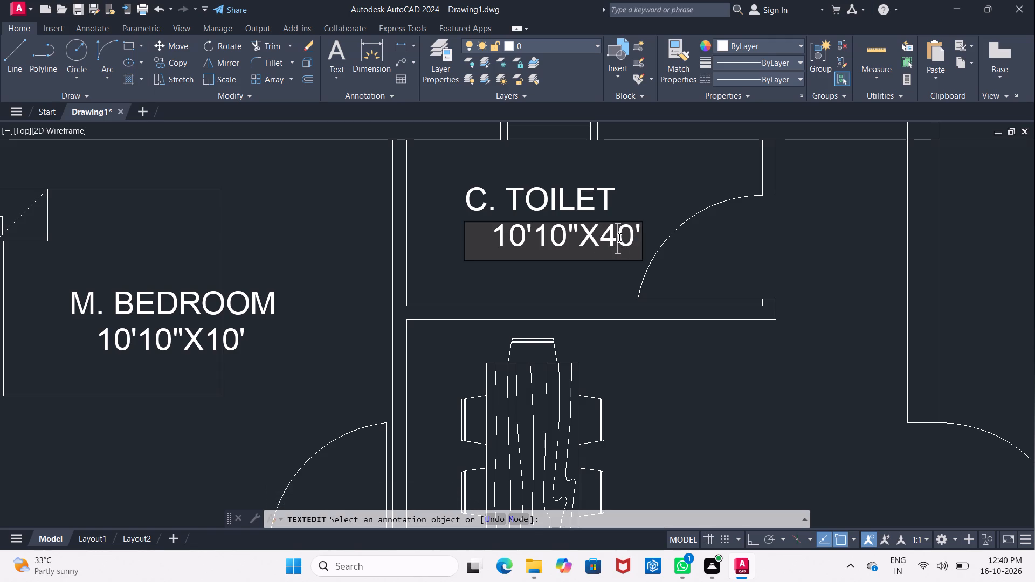
{"action": "left_click", "coordinate": [633, 243]}
{"action": "key", "text": "BackSpace"}
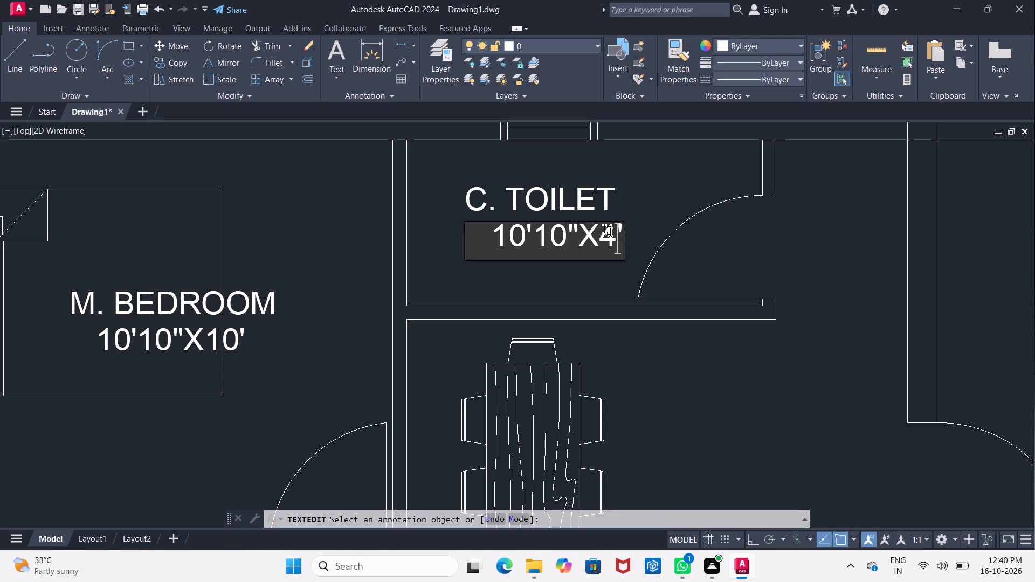
{"action": "left_click", "coordinate": [565, 234]}
{"action": "key", "text": "BackSpace"}
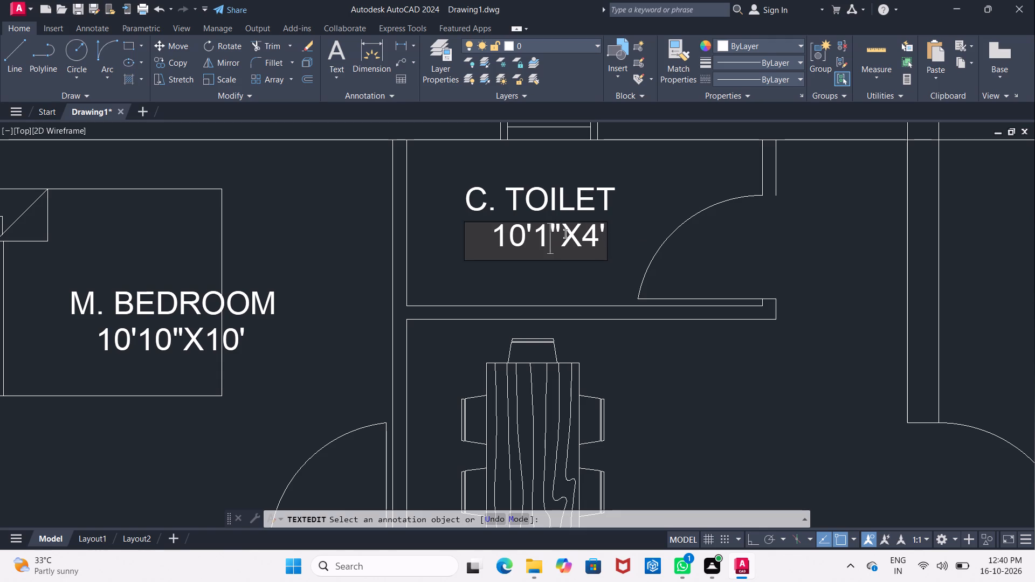
{"action": "key", "text": "BackSpace"}
{"action": "key", "text": "7"}
{"action": "key", "text": "Left"}
{"action": "key", "text": "Left"}
{"action": "key", "text": "BackSpace"}
{"action": "key", "text": "BackSpace"}
{"action": "key", "text": "8"}
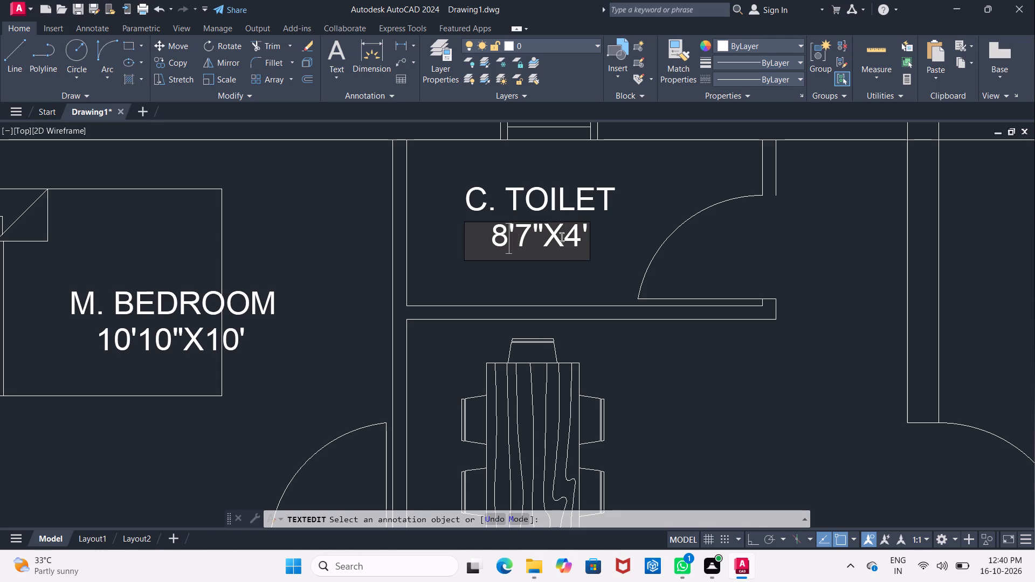
{"action": "left_click", "coordinate": [520, 272]}
Change the name line of the label in the attached toilet between the two west bedrooms to "A. TOILET".
{"action": "middle_click_drag", "start_coordinate": [521, 274], "coordinate": [557, 196]}
{"action": "scroll", "coordinate": [557, 196], "scroll_direction": "down", "scroll_amount": 3}
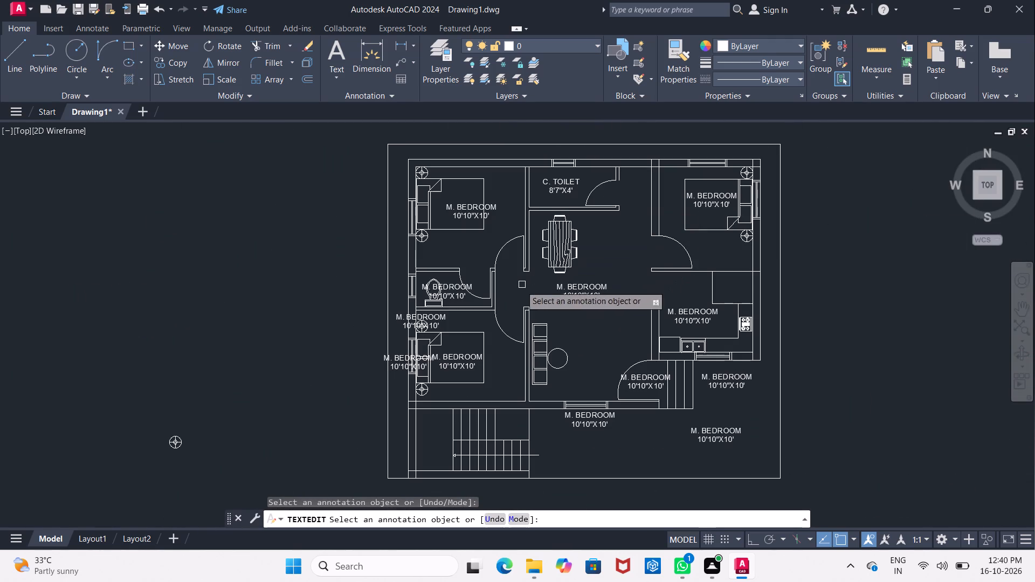
{"action": "scroll", "coordinate": [416, 294], "scroll_direction": "up", "scroll_amount": 3}
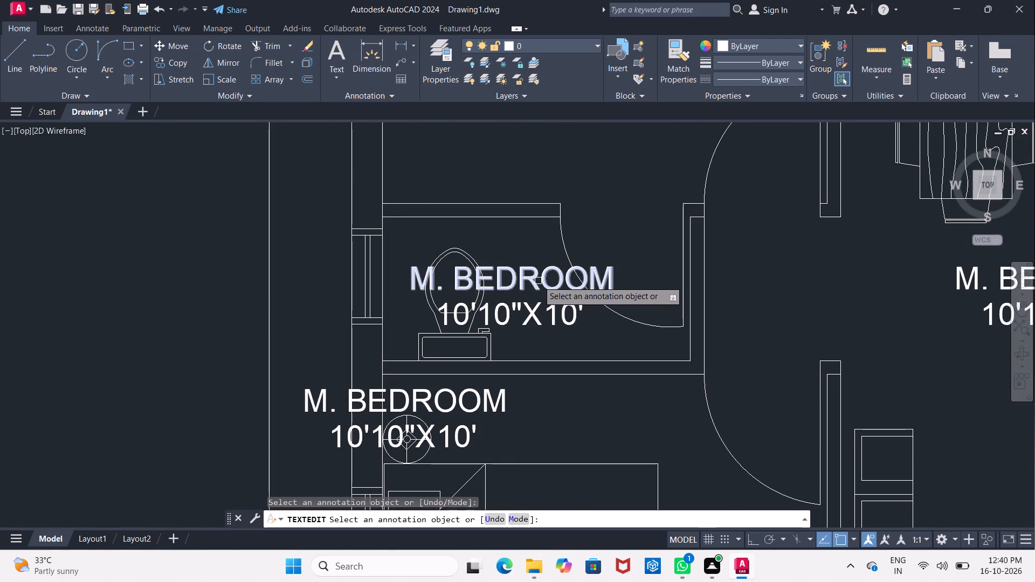
{"action": "left_click", "coordinate": [538, 281]}
{"action": "left_click", "coordinate": [538, 281]}
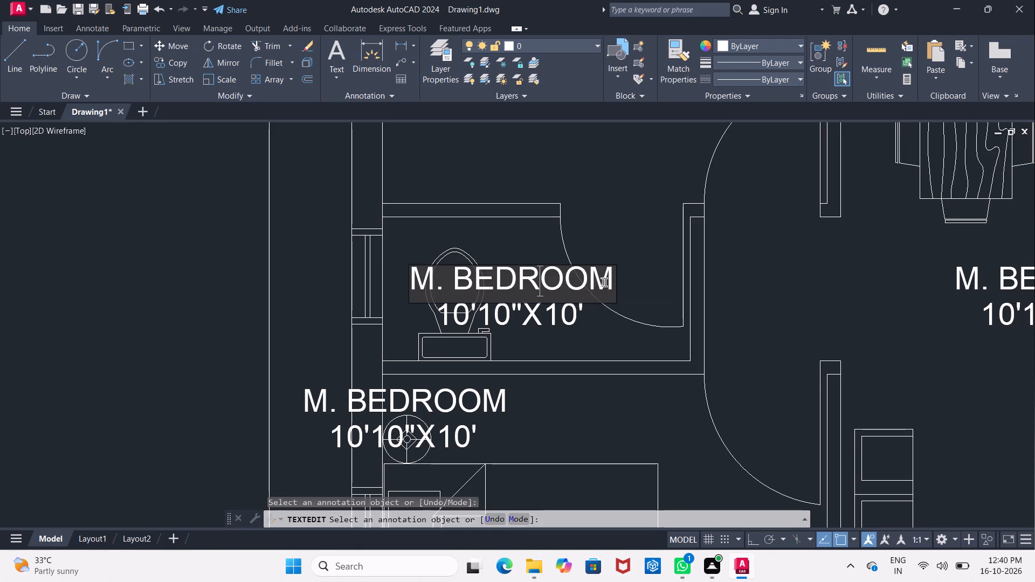
{"action": "left_click", "coordinate": [610, 282]}
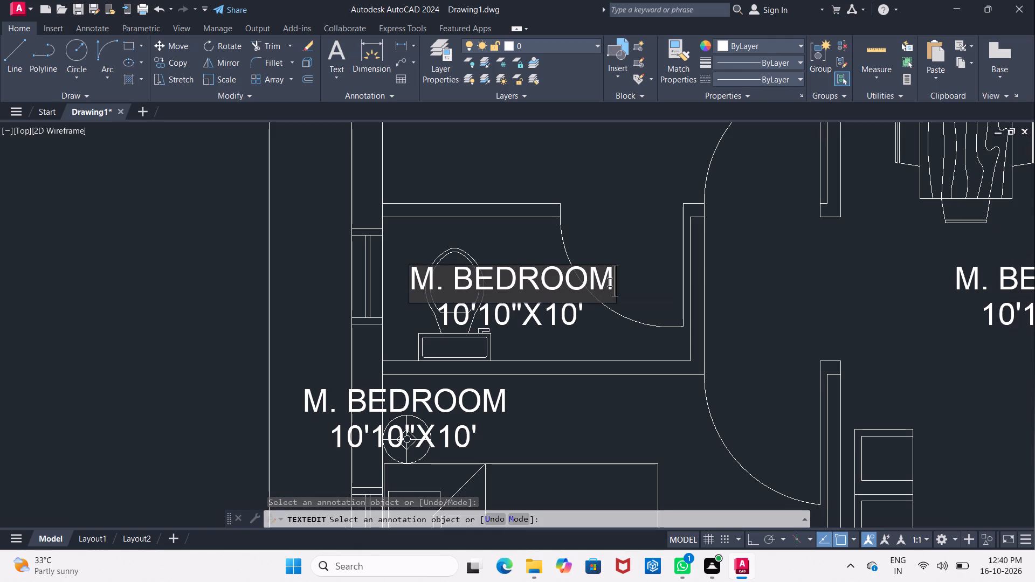
{"action": "key", "text": "BackSpace"}
{"action": "key", "text": "BackSpace"}
{"action": "key", "text": "BackSpace"}
{"action": "key", "text": "BackSpace"}
{"action": "key", "text": "BackSpace"}
{"action": "key", "text": "BackSpace"}
{"action": "key", "text": "BackSpace"}
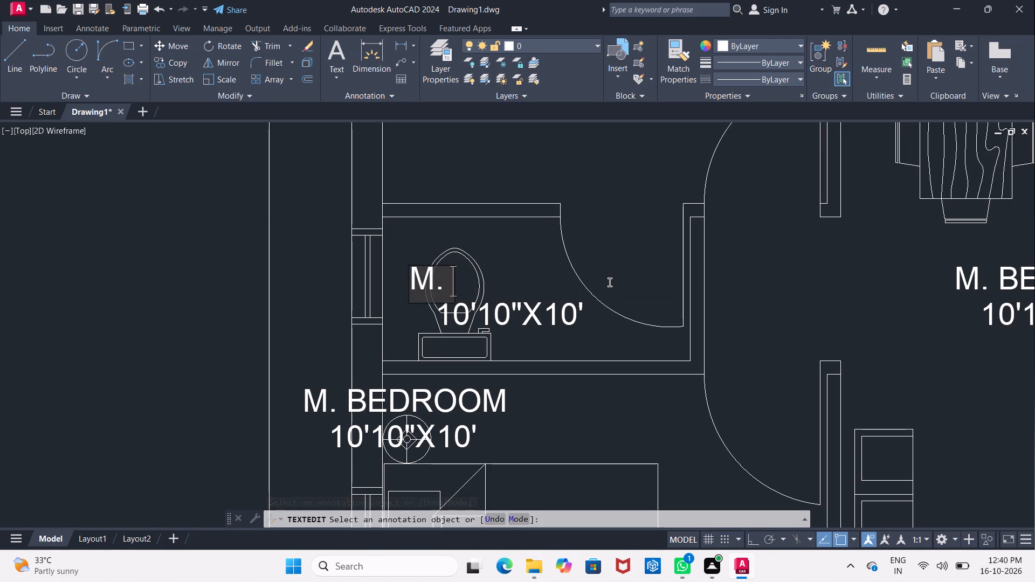
{"action": "key", "text": "BackSpace"}
{"action": "key", "text": "BackSpace"}
{"action": "key", "text": "BackSpace"}
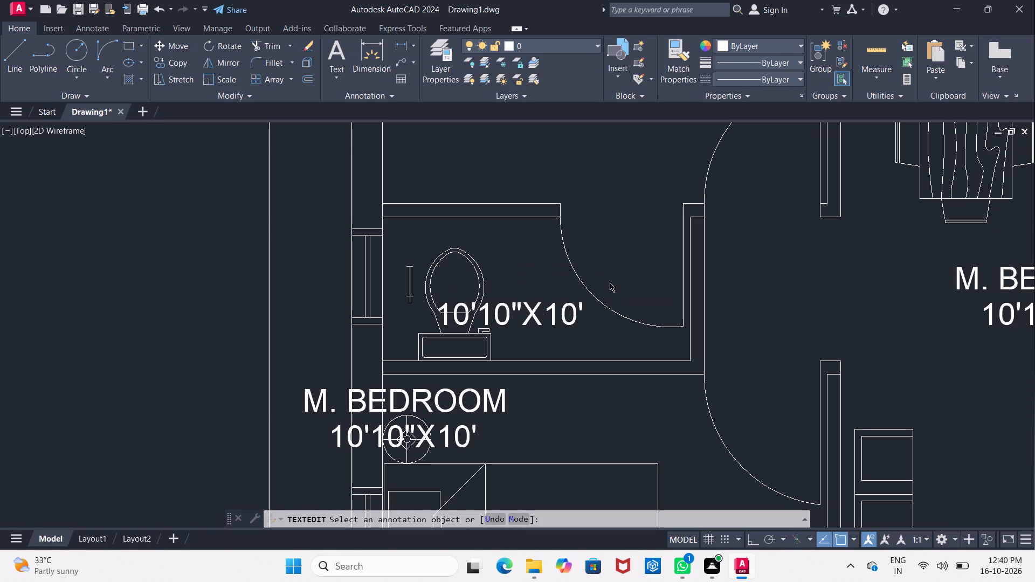
{"action": "key", "text": "q"}
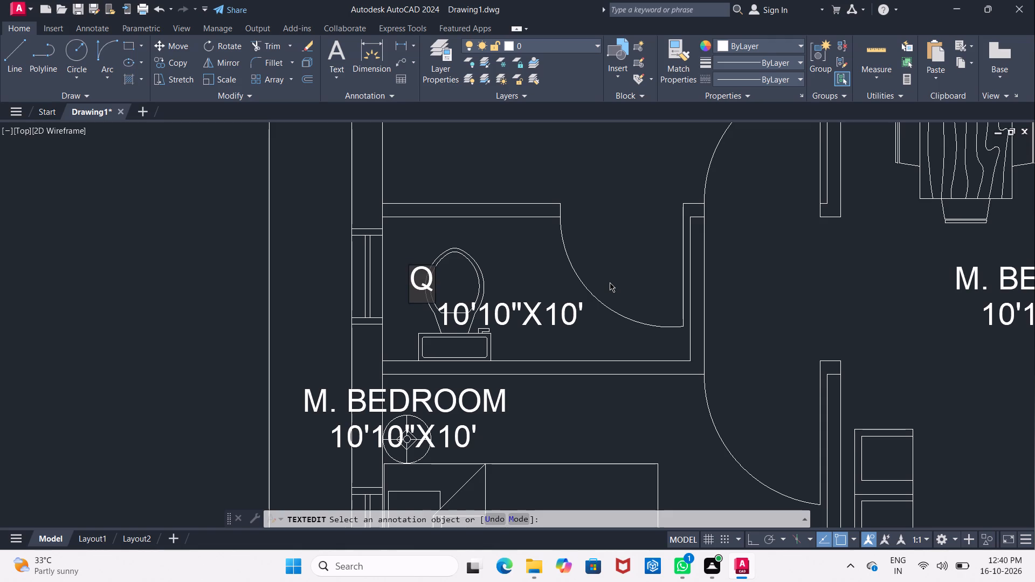
{"action": "key", "text": "BackSpace"}
{"action": "type", "text": "A."}
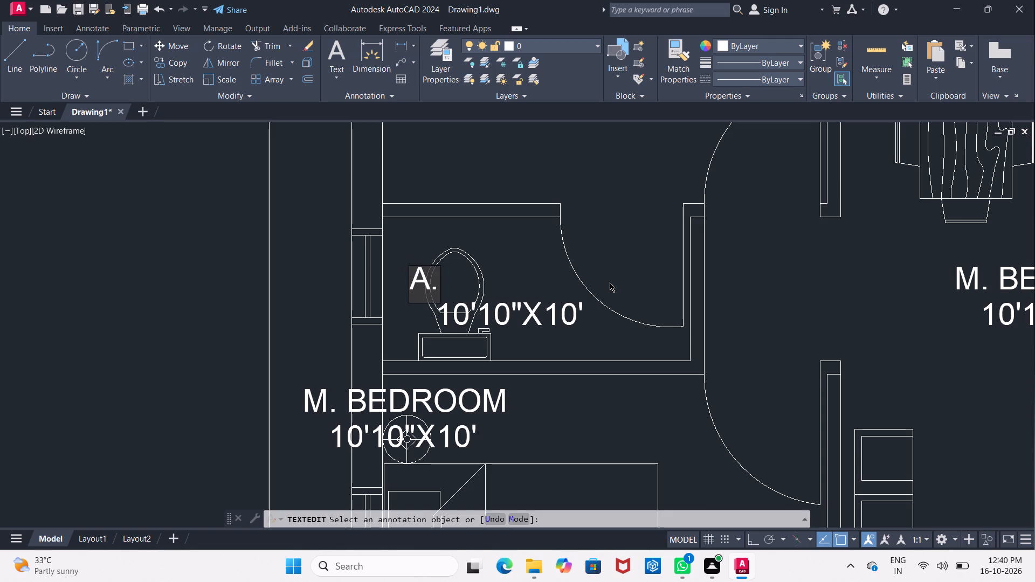
{"action": "key", "text": "space"}
{"action": "type", "text": "TOILR"}
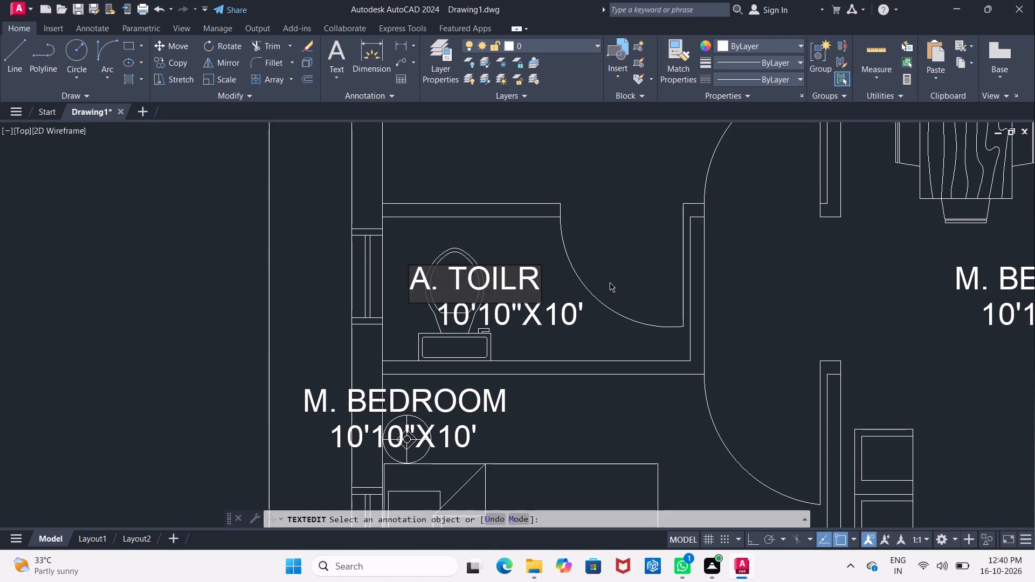
{"action": "key", "text": "BackSpace"}
{"action": "type", "text": "ET"}
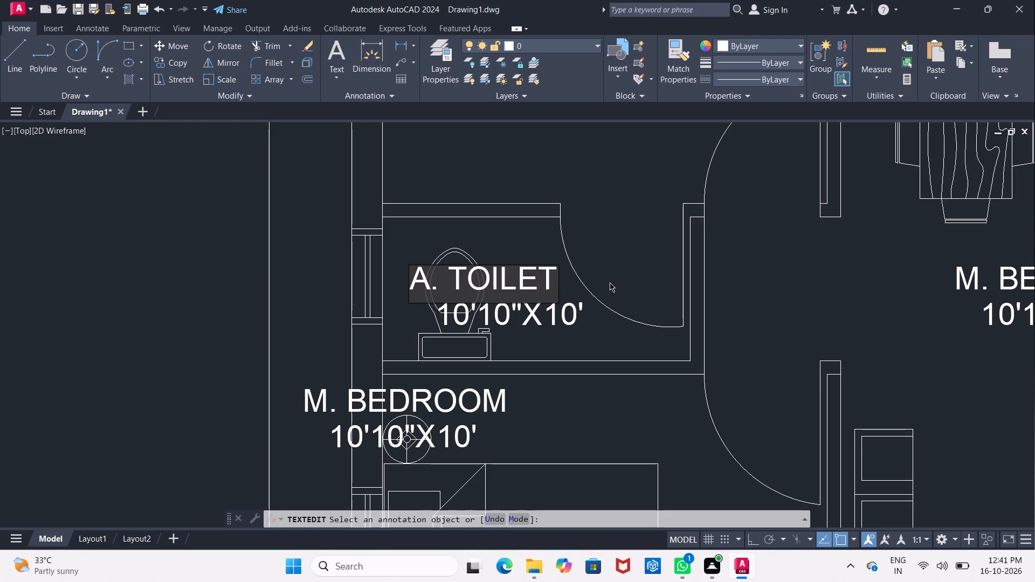
Replace the size line of the A. TOILET label with 7'6"X3'6".
{"action": "left_click", "coordinate": [536, 320]}
{"action": "left_click", "coordinate": [536, 320]}
{"action": "left_click", "coordinate": [536, 320]}
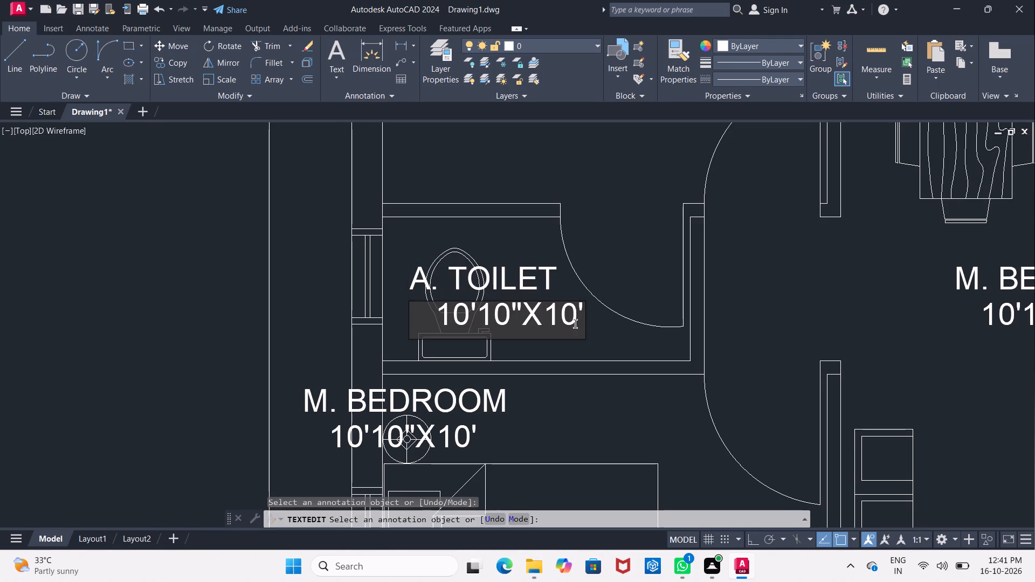
{"action": "left_click", "coordinate": [576, 322]}
{"action": "left_click", "coordinate": [580, 322]}
{"action": "key", "text": "Right"}
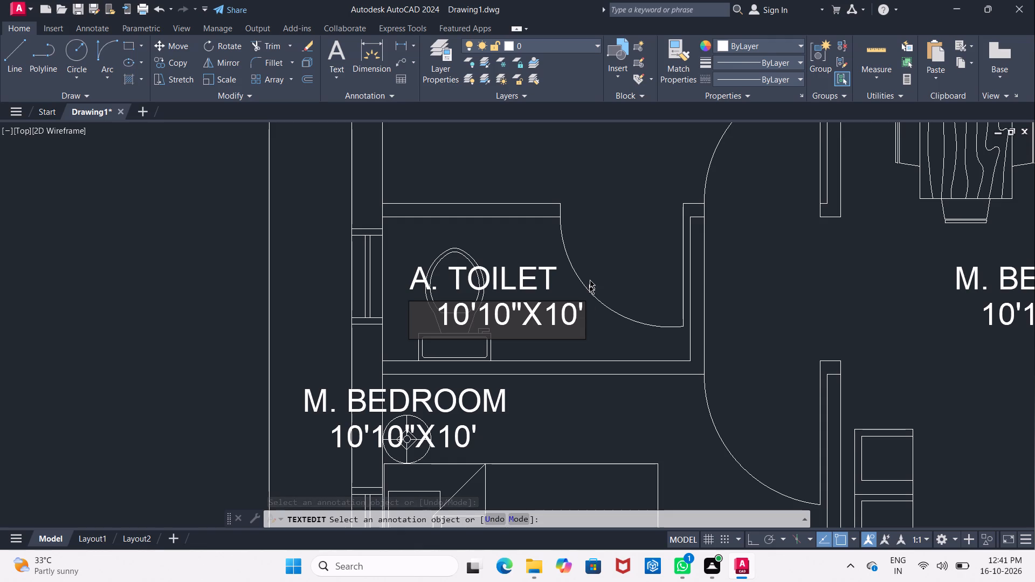
{"action": "key", "text": "BackSpace"}
{"action": "key", "text": "BackSpace"}
{"action": "key", "text": "BackSpace"}
{"action": "key", "text": "BackSpace"}
{"action": "key", "text": "BackSpace"}
{"action": "key", "text": "BackSpace"}
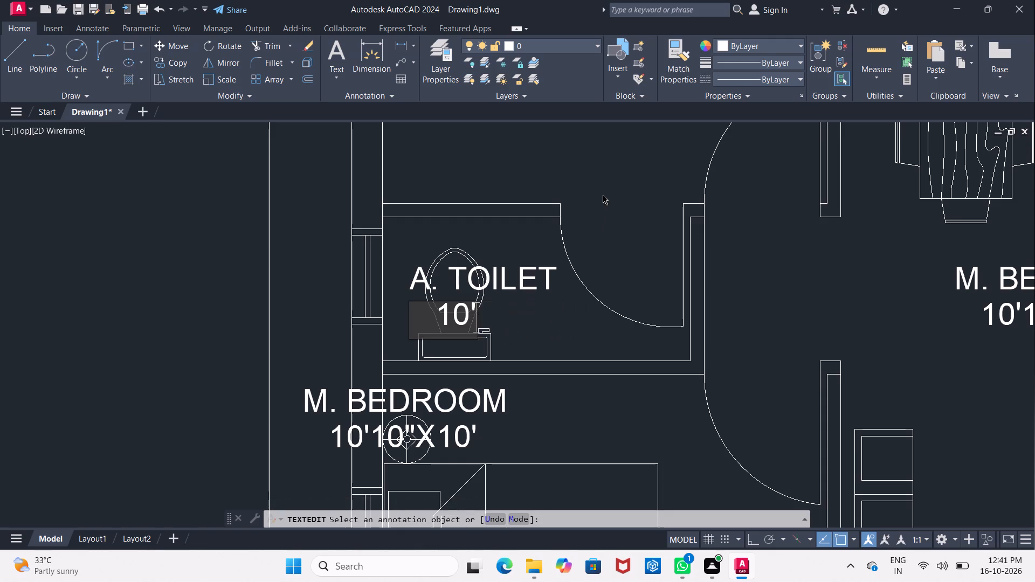
{"action": "key", "text": "BackSpace"}
{"action": "key", "text": "BackSpace"}
{"action": "key", "text": "BackSpace"}
{"action": "key", "text": "BackSpace"}
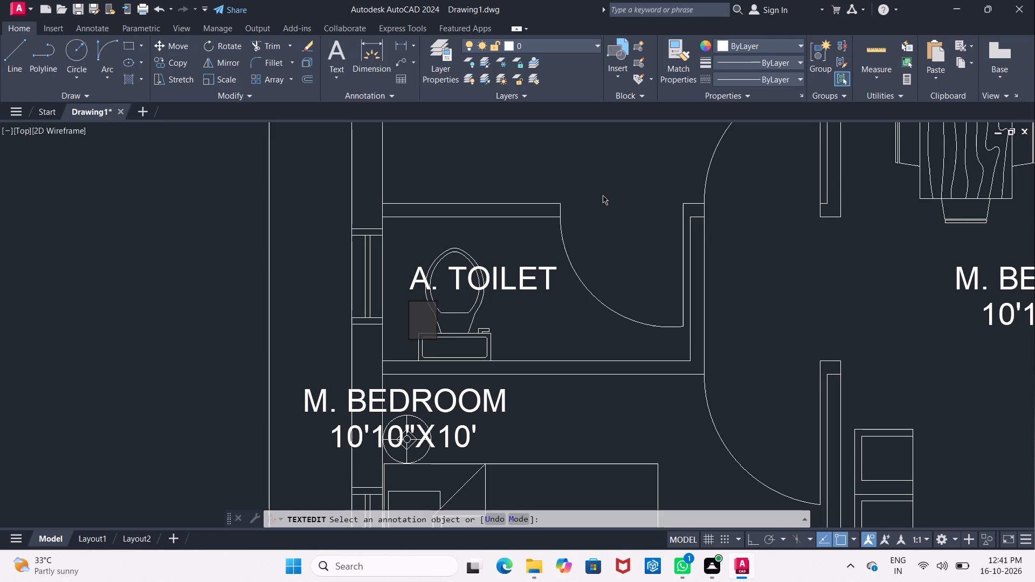
{"action": "key", "text": "7"}
{"action": "key", "text": "apostrophe"}
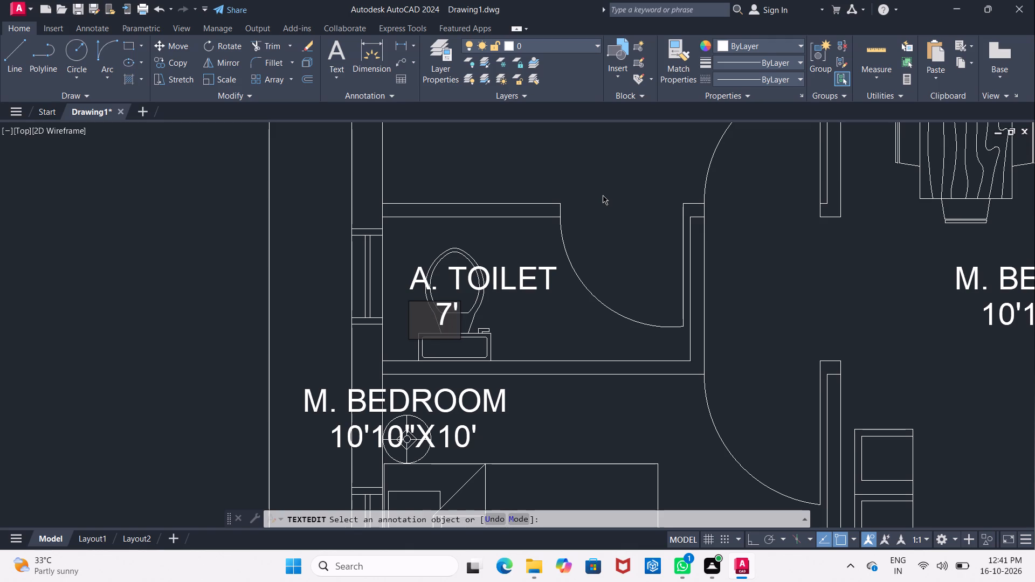
{"action": "key", "text": "6"}
{"action": "key", "text": "shift+quotedbl"}
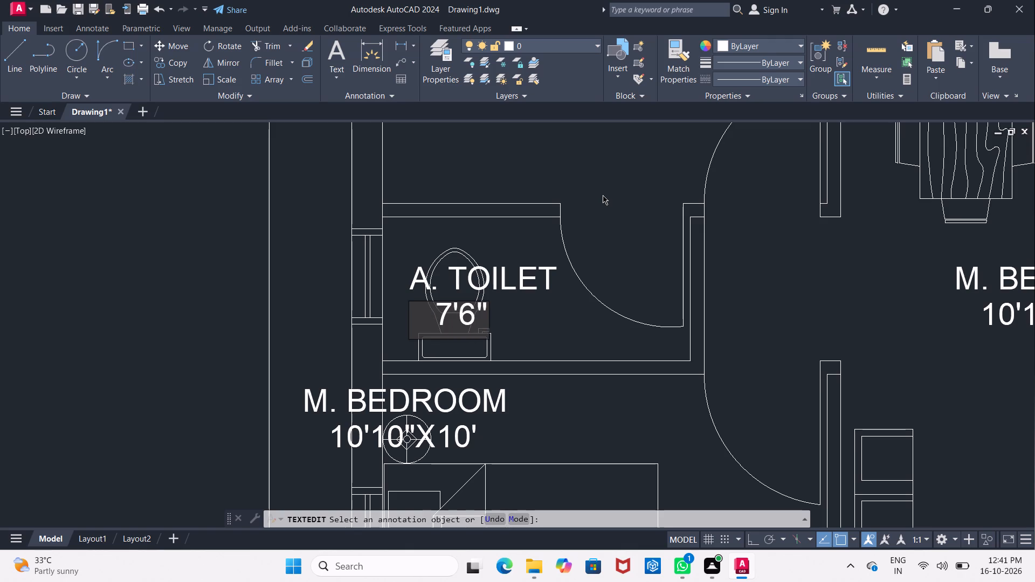
{"action": "key", "text": "x"}
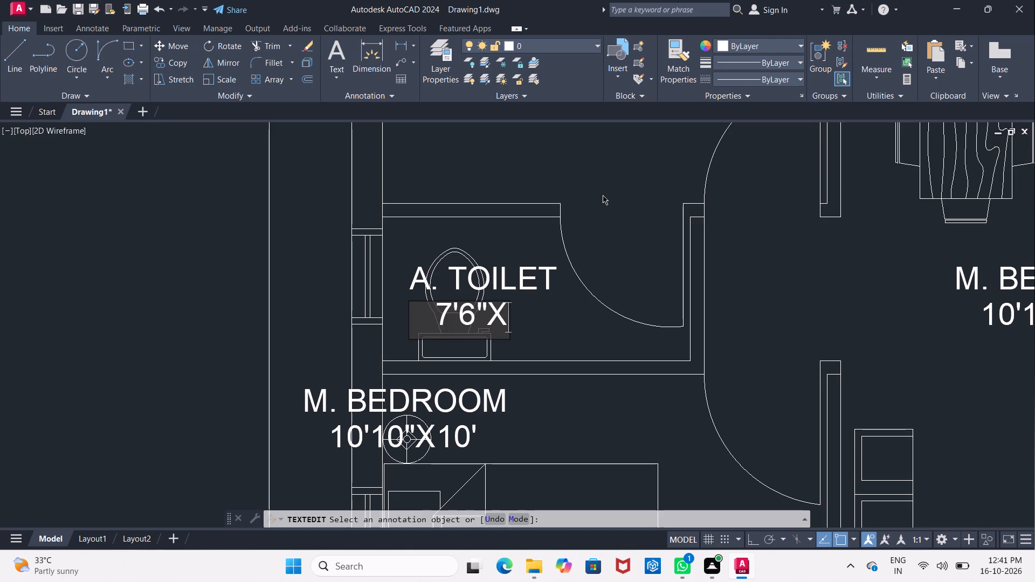
{"action": "type", "text": "3'"}
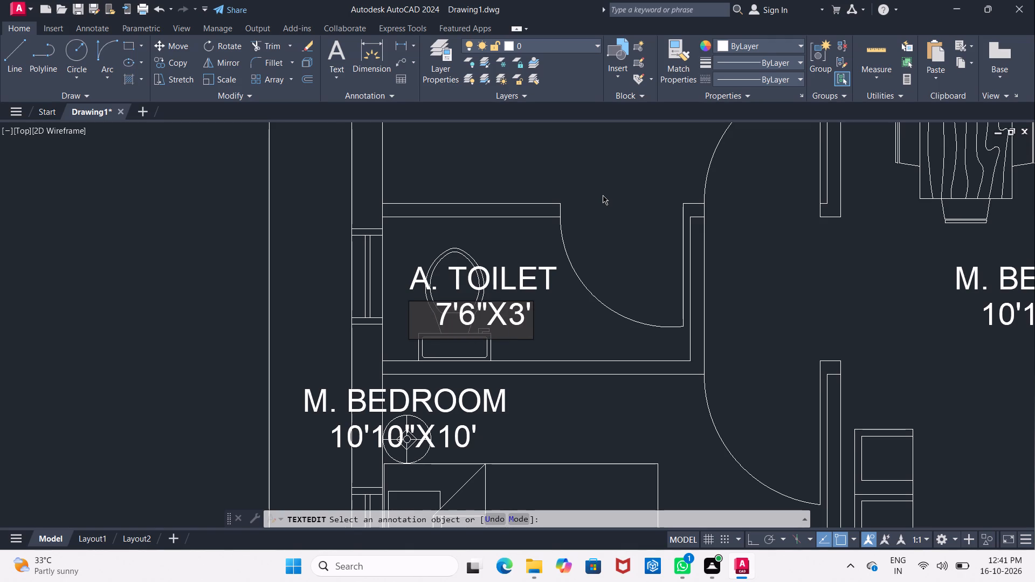
{"action": "key", "text": "6"}
{"action": "key", "text": "shift+quotedbl"}
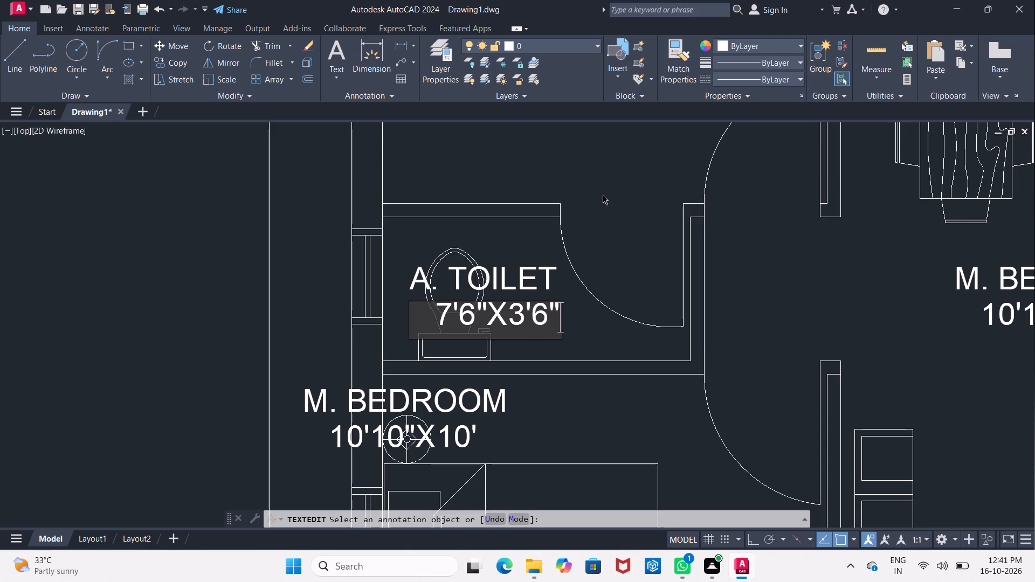
Remove one leading space before the size text of the A. TOILET label to align it under the name.
{"action": "key", "text": "Left"}
{"action": "key", "text": "Left"}
{"action": "key", "text": "Left"}
{"action": "key", "text": "Left"}
{"action": "key", "text": "Left"}
{"action": "key", "text": "Left"}
{"action": "key", "text": "Left"}
{"action": "key", "text": "Left"}
{"action": "key", "text": "Left"}
{"action": "key", "text": "BackSpace"}
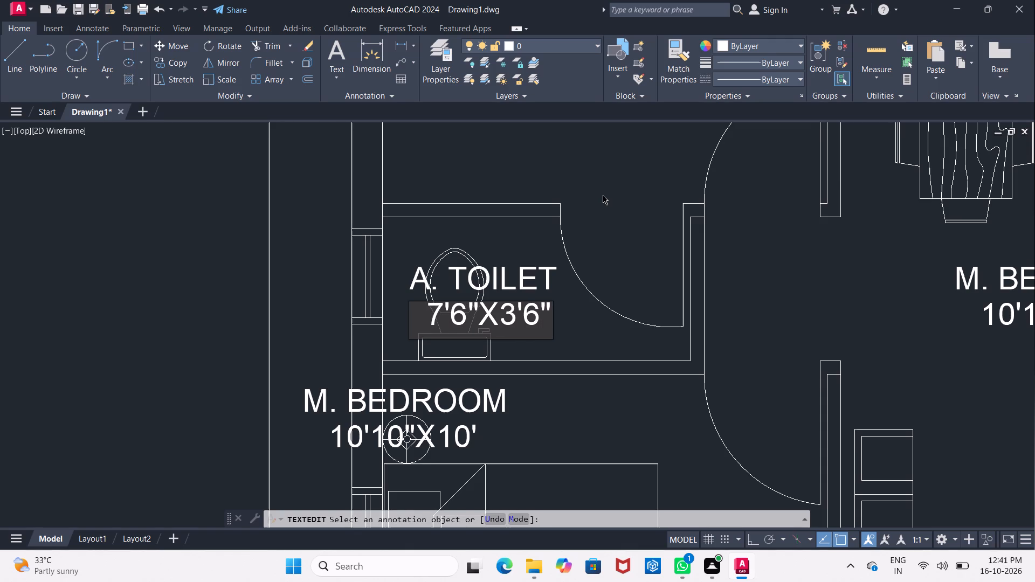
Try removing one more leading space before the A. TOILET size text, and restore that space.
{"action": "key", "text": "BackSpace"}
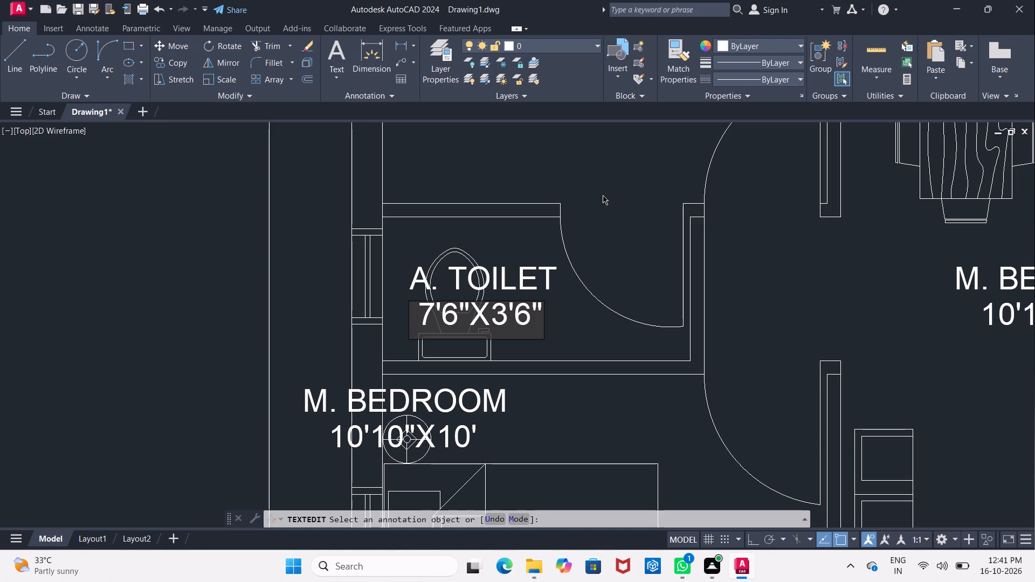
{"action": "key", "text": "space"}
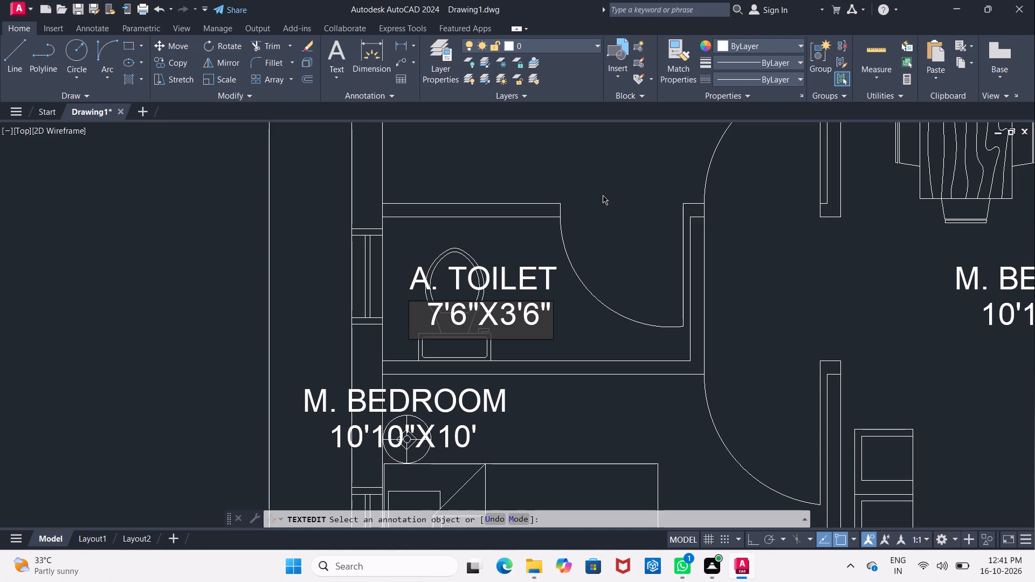
Change the name line of the label over the southwest bedroom's west window to "W1".
{"action": "scroll", "coordinate": [615, 219], "scroll_direction": "down", "scroll_amount": 3}
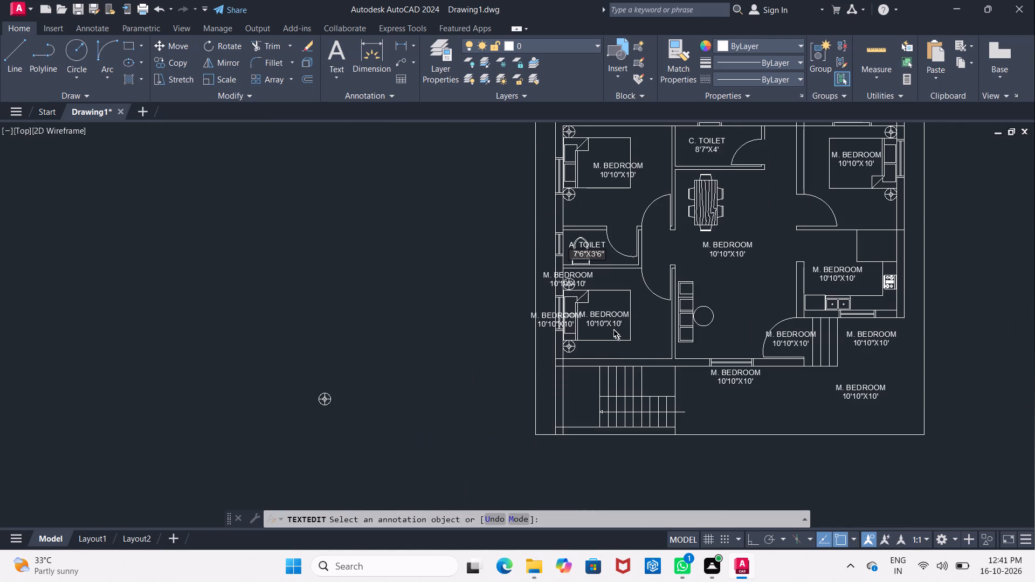
{"action": "scroll", "coordinate": [610, 325], "scroll_direction": "up", "scroll_amount": 1}
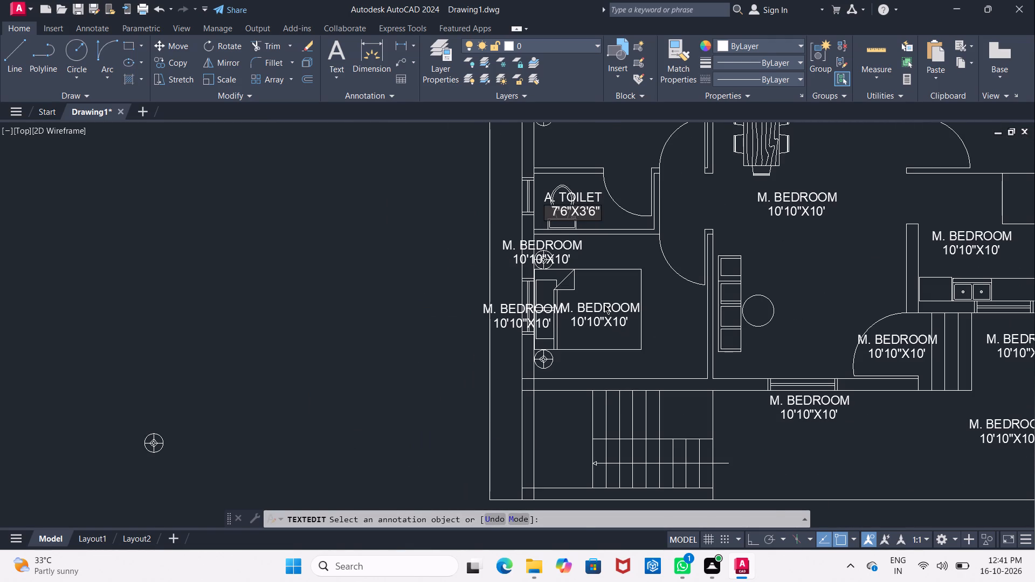
{"action": "scroll", "coordinate": [604, 304], "scroll_direction": "up", "scroll_amount": 1}
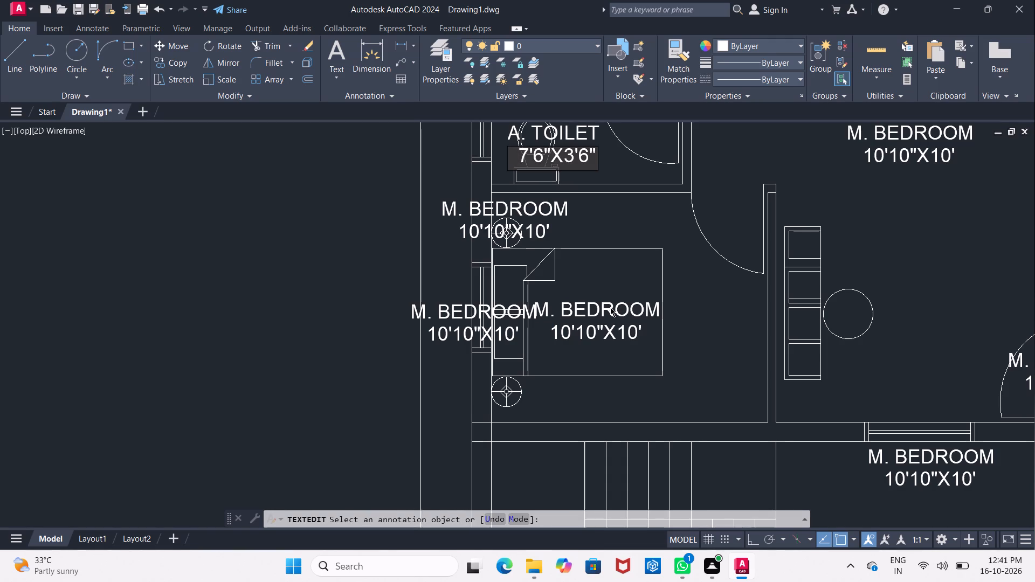
{"action": "left_click", "coordinate": [495, 311]}
{"action": "left_click", "coordinate": [494, 314]}
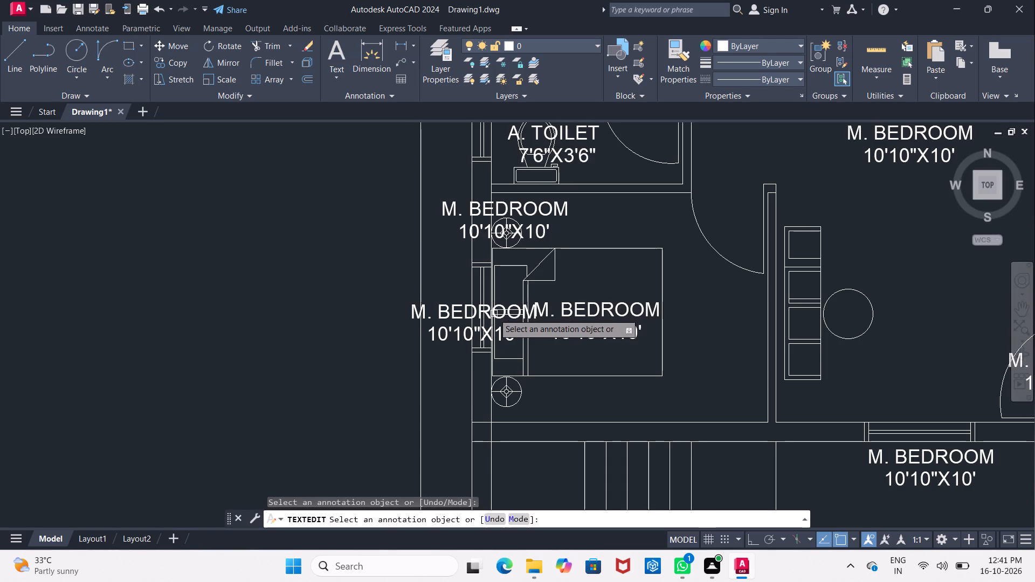
{"action": "left_click", "coordinate": [494, 314]}
{"action": "left_click", "coordinate": [494, 314]}
{"action": "left_click", "coordinate": [537, 313]}
{"action": "left_click", "coordinate": [537, 313]}
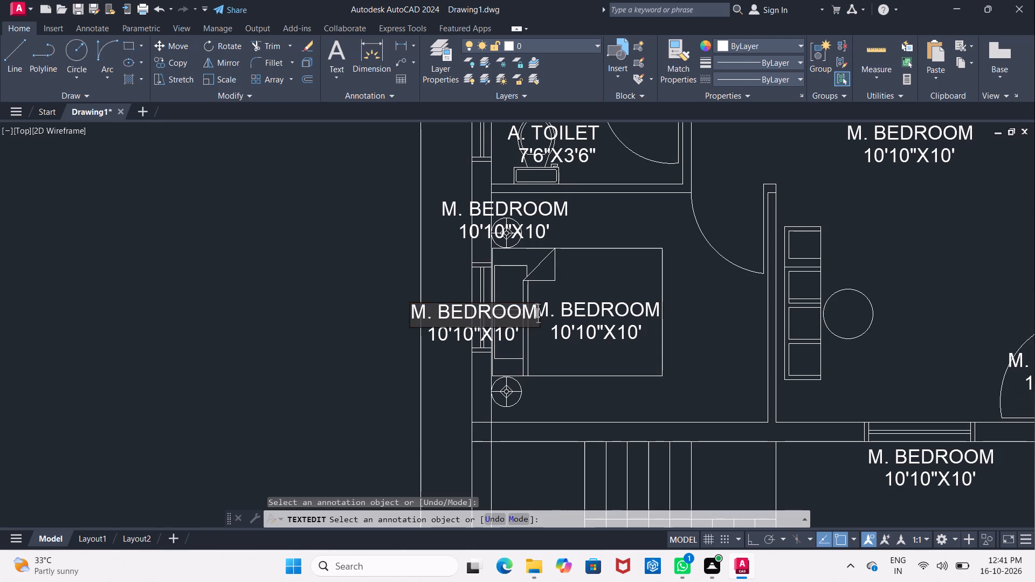
{"action": "key", "text": "BackSpace"}
{"action": "key", "text": "BackSpace"}
{"action": "key", "text": "BackSpace"}
{"action": "key", "text": "BackSpace"}
{"action": "key", "text": "BackSpace"}
{"action": "key", "text": "BackSpace"}
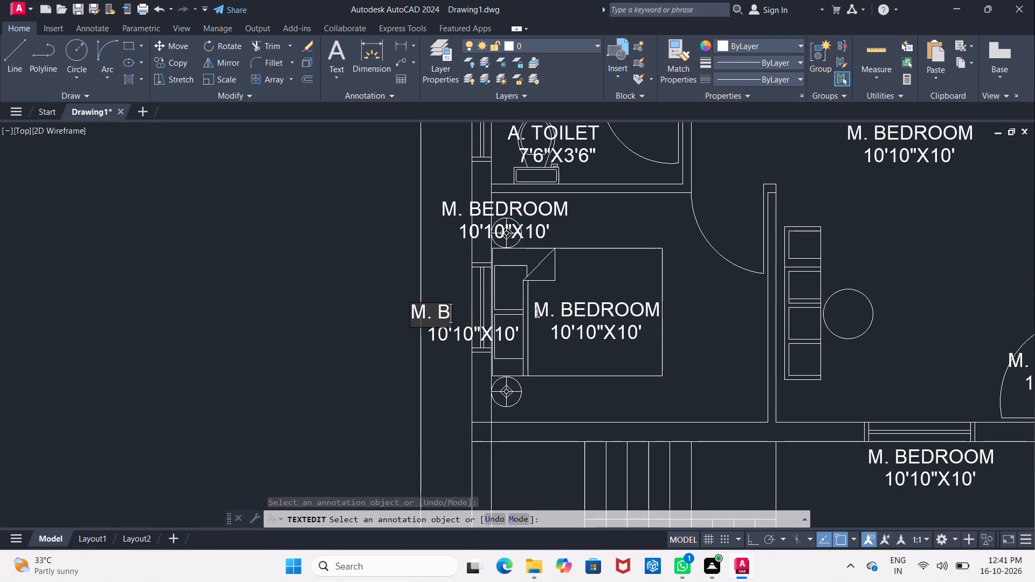
{"action": "key", "text": "BackSpace"}
{"action": "key", "text": "BackSpace"}
{"action": "key", "text": "BackSpace"}
{"action": "key", "text": "BackSpace"}
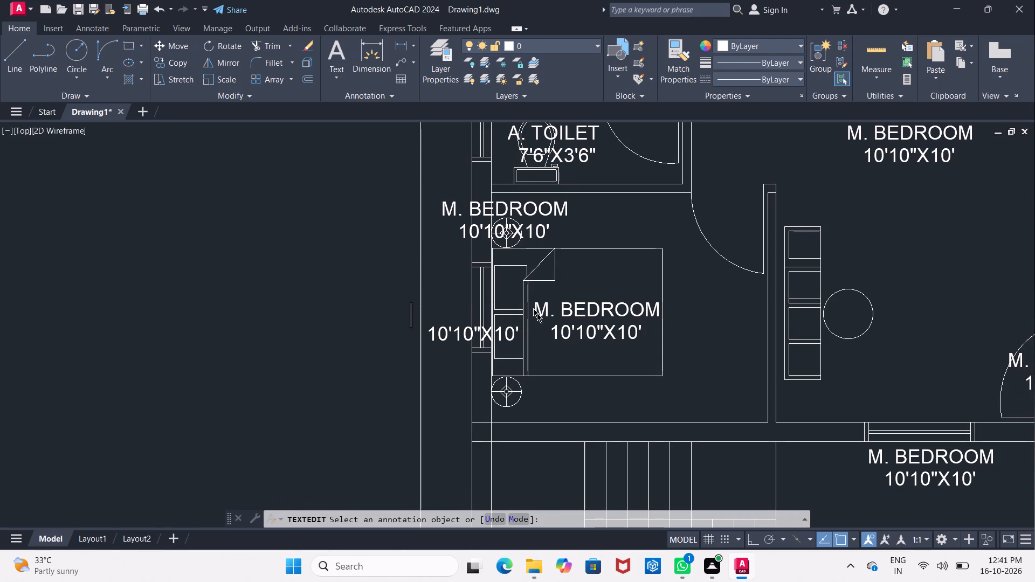
{"action": "type", "text": "W1"}
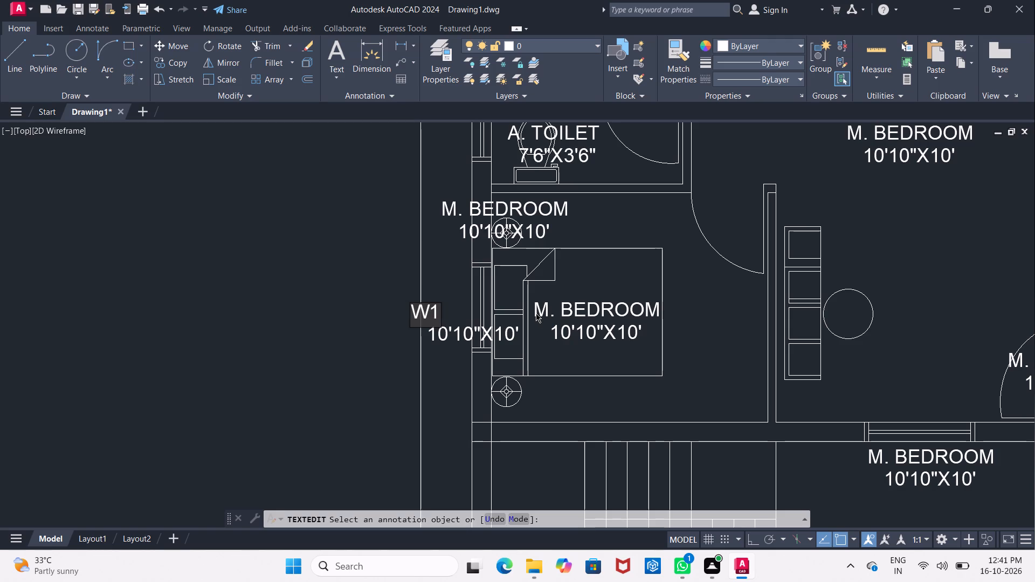
{"action": "left_click", "coordinate": [301, 385]}
{"action": "key", "text": "Escape"}
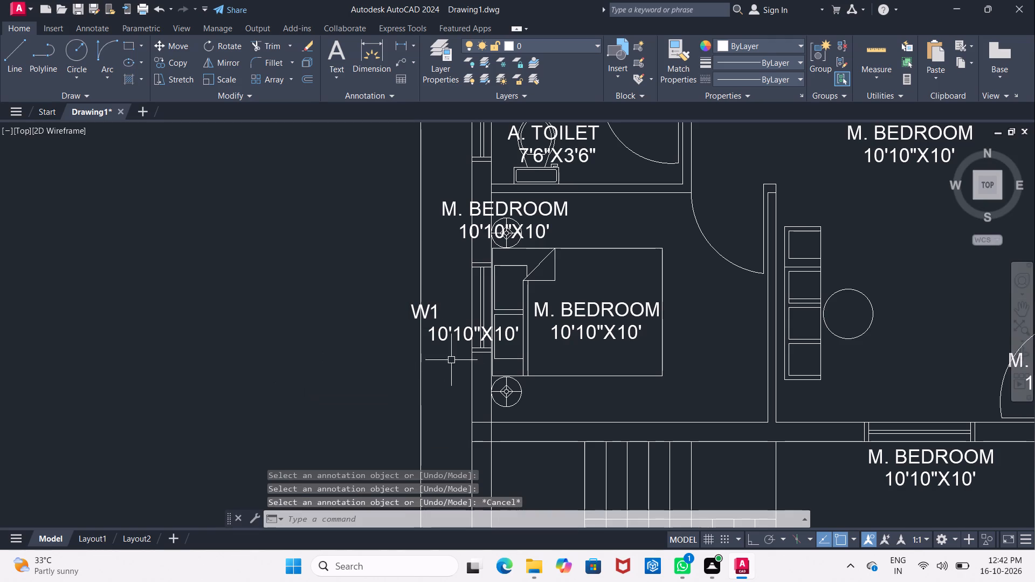
Delete the size line below W1 and the size line of the spare M. BEDROOM label by the upper bedside lamp.
{"action": "left_click", "coordinate": [460, 338]}
{"action": "key", "text": "Delete"}
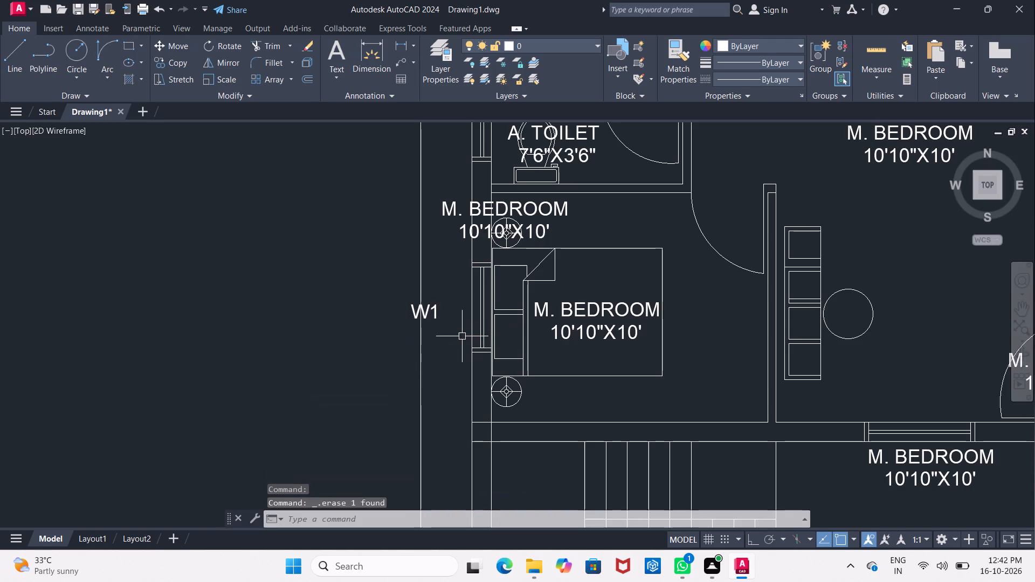
{"action": "left_click", "coordinate": [539, 231]}
{"action": "key", "text": "Delete"}
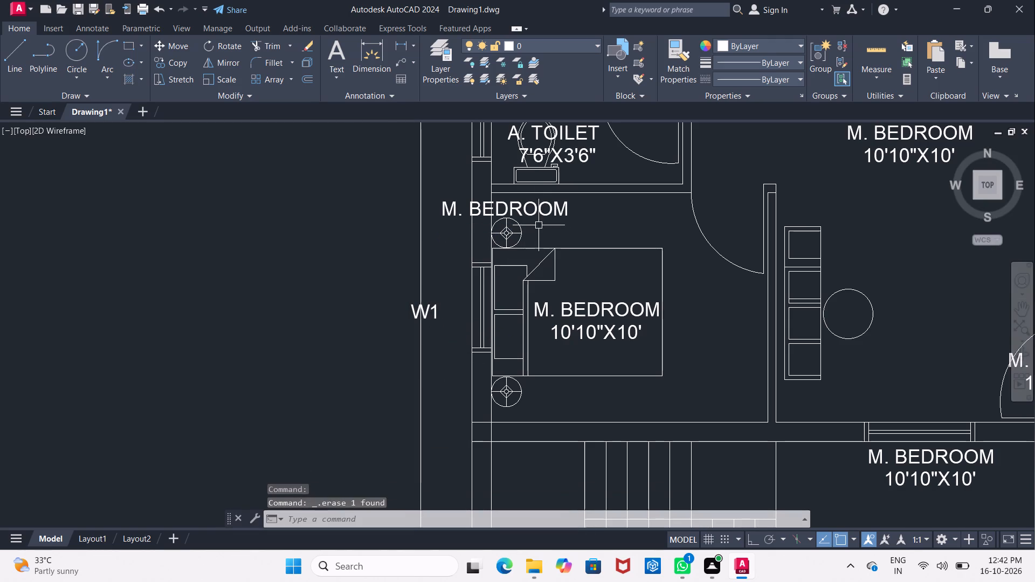
Move the spare M. BEDROOM name text from above the southwest bedroom's bed out west across the plot boundary line.
{"action": "left_click", "coordinate": [535, 209]}
{"action": "left_click", "coordinate": [185, 54]}
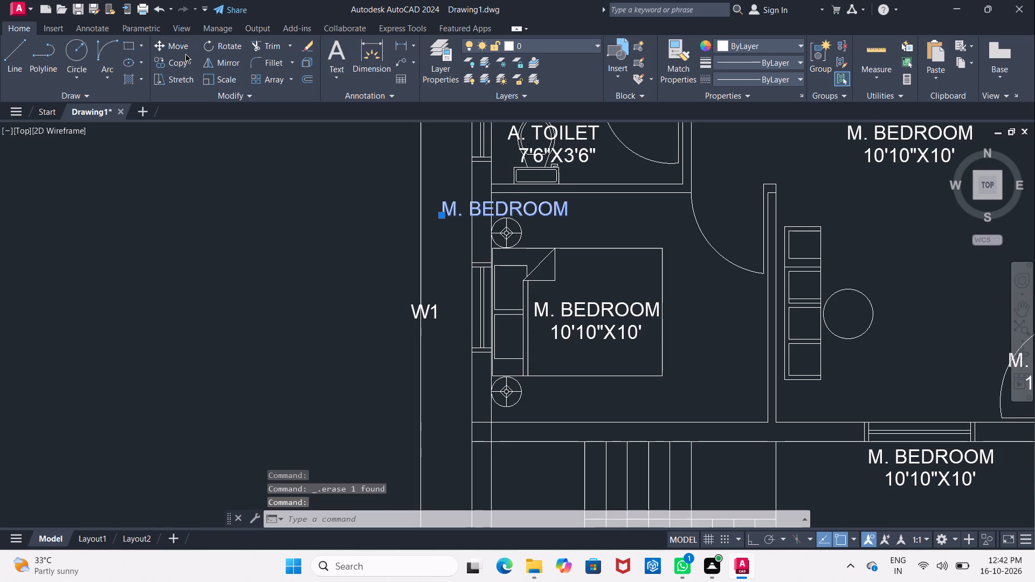
{"action": "left_click", "coordinate": [185, 52]}
{"action": "left_click", "coordinate": [506, 205]}
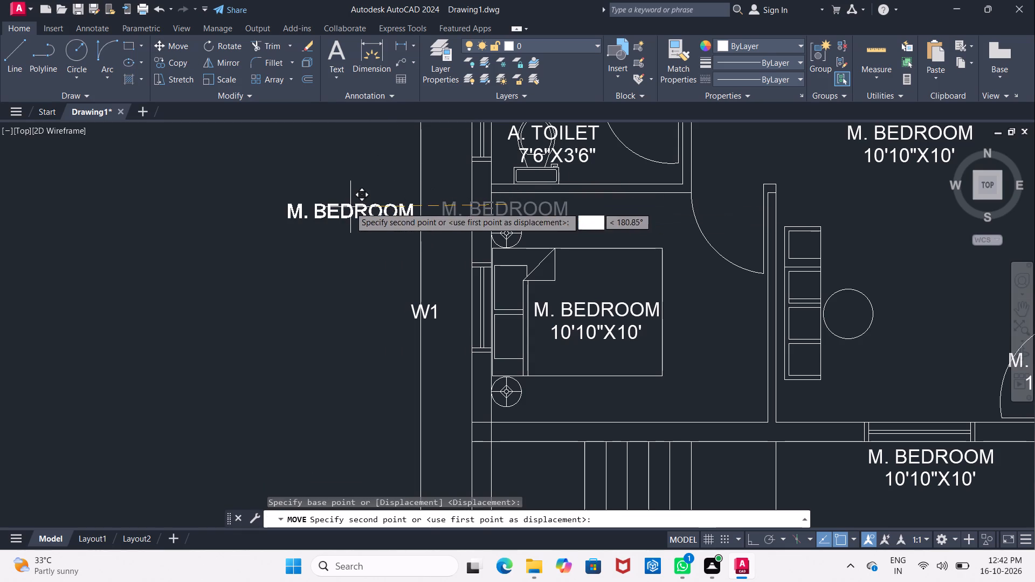
{"action": "left_click", "coordinate": [350, 207]}
{"action": "key", "text": "Escape"}
Change the spare M. BEDROOM text moved out west of the house to "V".
{"action": "double_click", "coordinate": [350, 207]}
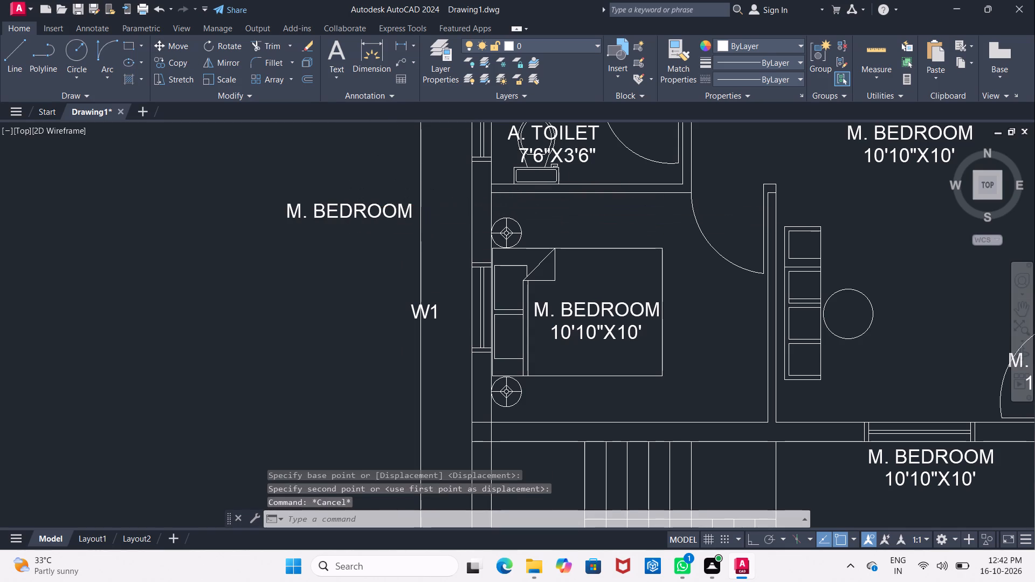
{"action": "left_click", "coordinate": [360, 209]}
{"action": "left_click", "coordinate": [409, 209]}
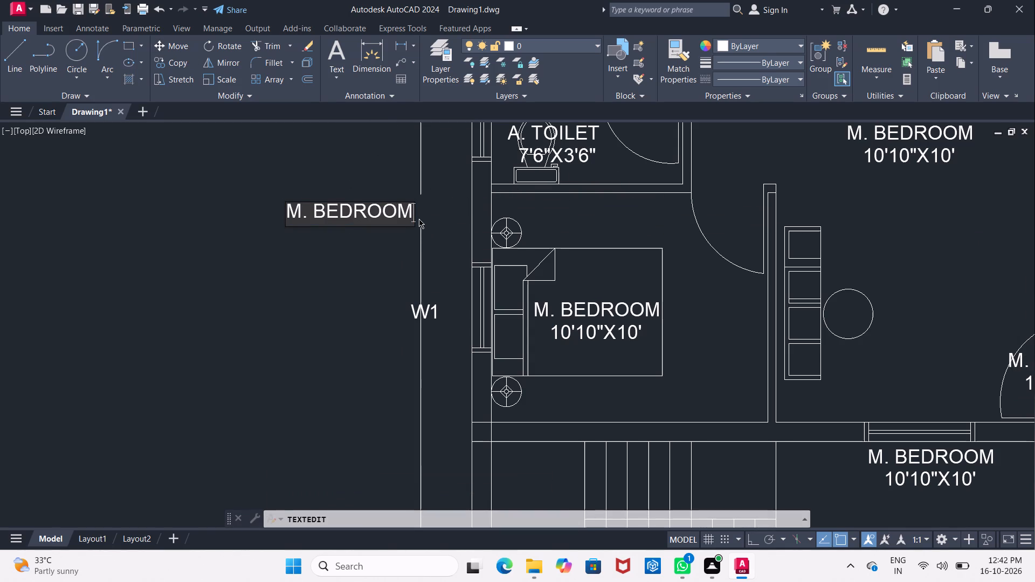
{"action": "key", "text": "BackSpace"}
{"action": "key", "text": "BackSpace"}
{"action": "key", "text": "BackSpace"}
{"action": "key", "text": "BackSpace"}
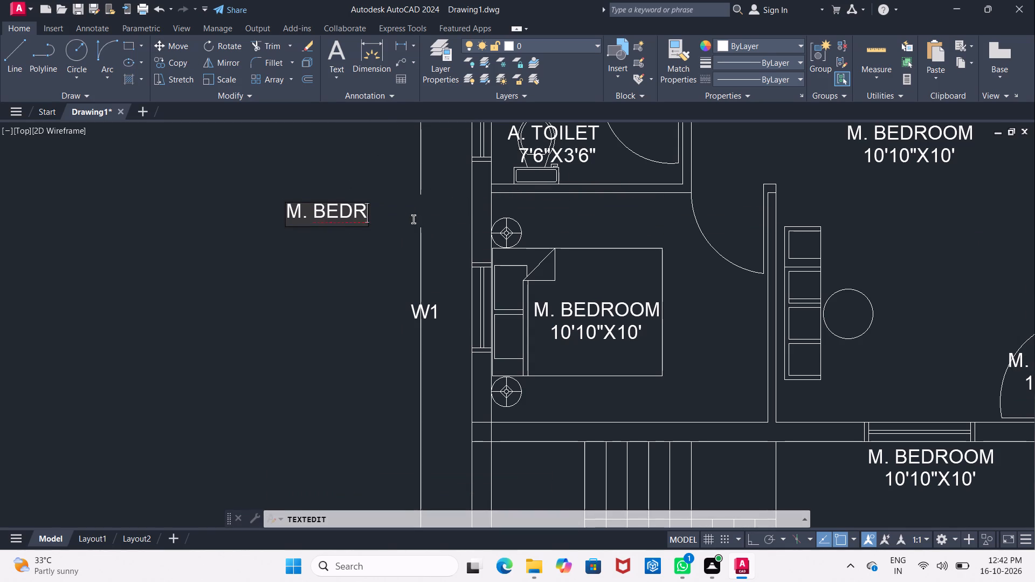
{"action": "key", "text": "BackSpace"}
{"action": "key", "text": "BackSpace"}
{"action": "key", "text": "BackSpace"}
{"action": "key", "text": "BackSpace"}
{"action": "key", "text": "BackSpace"}
{"action": "key", "text": "BackSpace"}
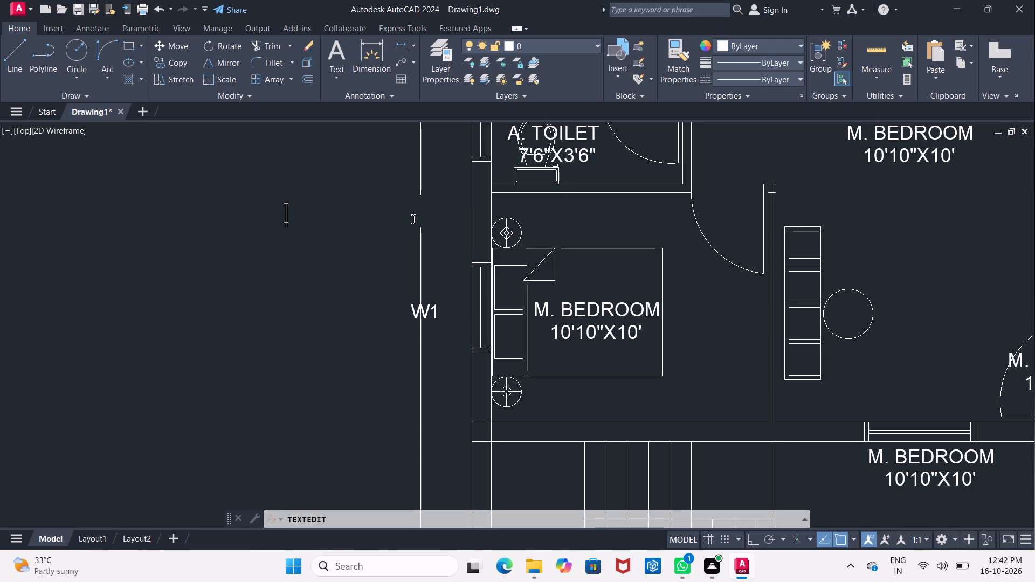
{"action": "key", "text": "v"}
{"action": "left_click", "coordinate": [289, 292]}
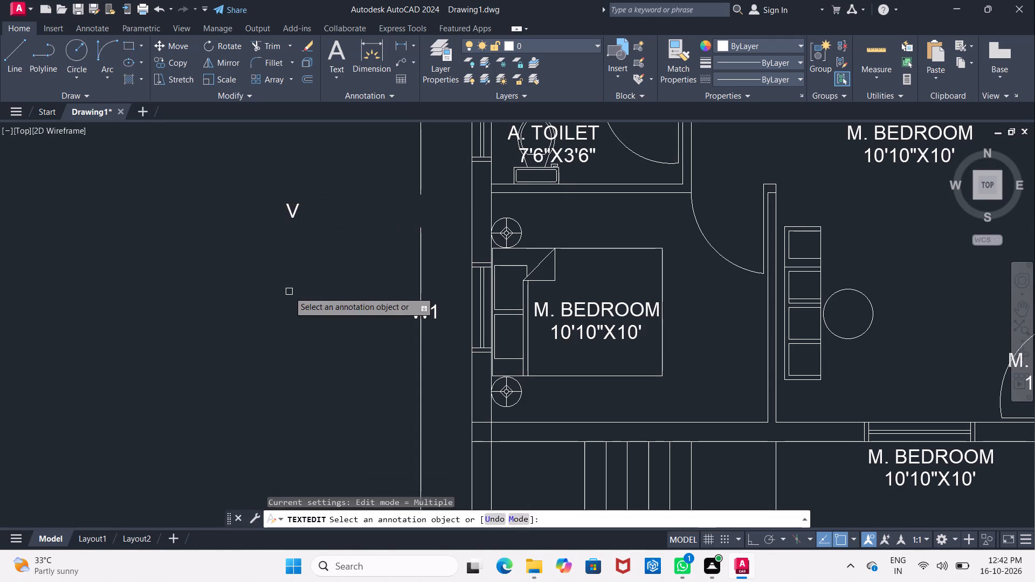
{"action": "key", "text": "Escape"}
Move the V tag to just outside the A. TOILET's west window.
{"action": "left_click", "coordinate": [295, 213]}
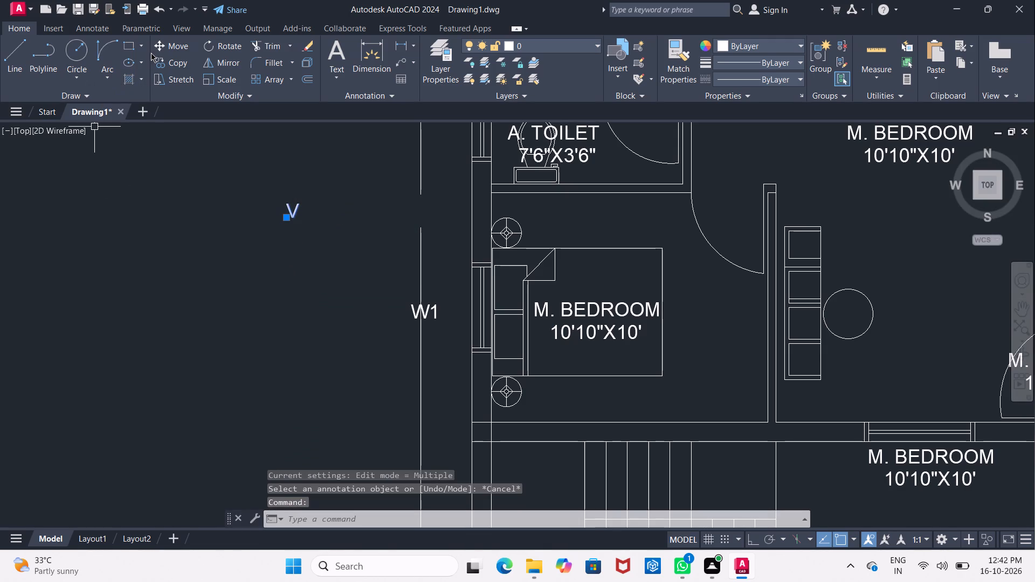
{"action": "left_click", "coordinate": [170, 46]}
{"action": "left_click", "coordinate": [289, 214]}
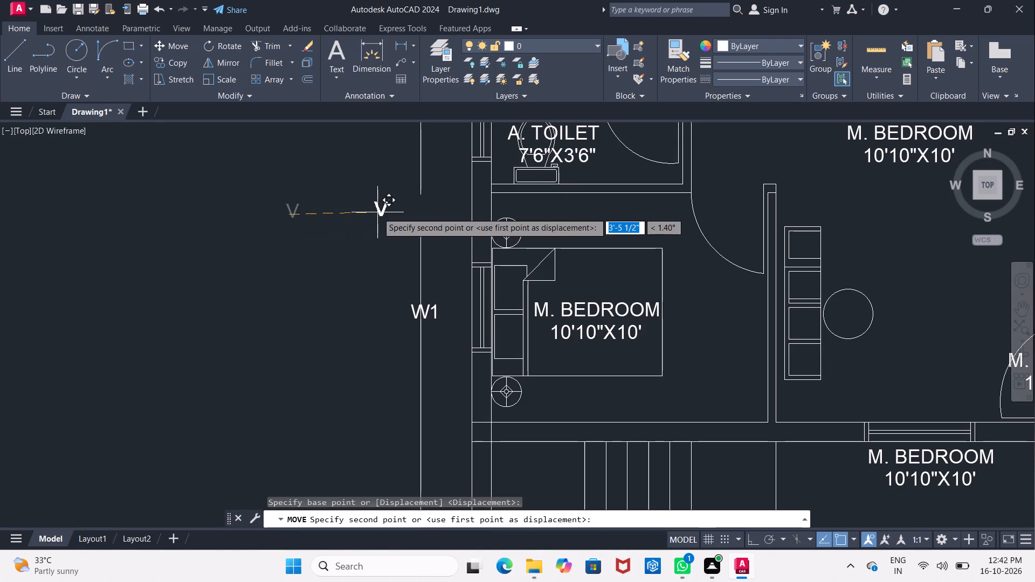
{"action": "middle_click_drag", "start_coordinate": [377, 212], "coordinate": [358, 220]}
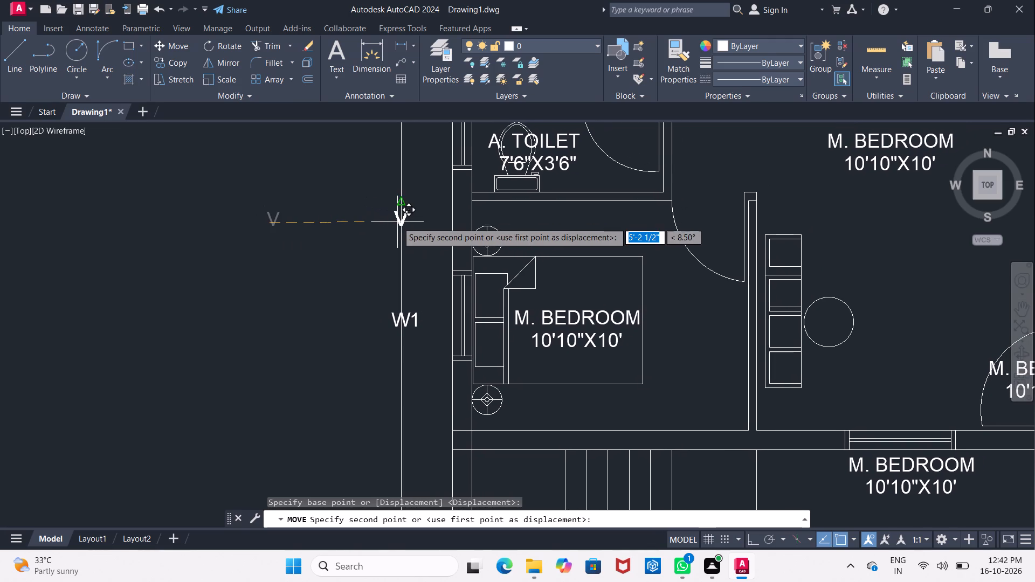
{"action": "middle_click_drag", "start_coordinate": [407, 222], "coordinate": [391, 229]}
{"action": "middle_click_drag", "start_coordinate": [425, 219], "coordinate": [420, 300]}
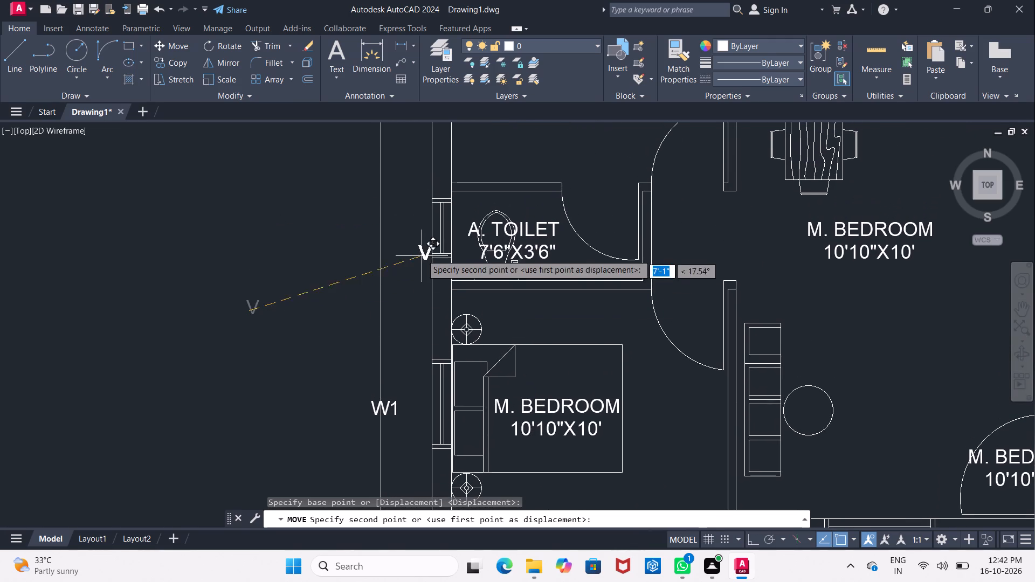
{"action": "left_click", "coordinate": [411, 227]}
Copy the V tag to just outside the C. TOILET's north window.
{"action": "middle_click_drag", "start_coordinate": [477, 225], "coordinate": [458, 227]}
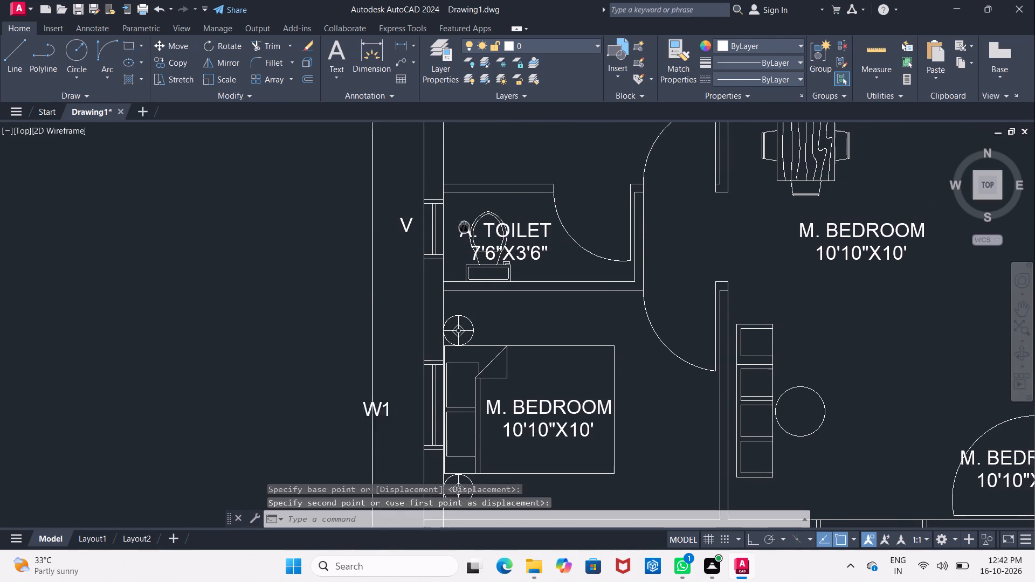
{"action": "middle_click_drag", "start_coordinate": [458, 227], "coordinate": [443, 228]}
{"action": "left_click", "coordinate": [377, 228]}
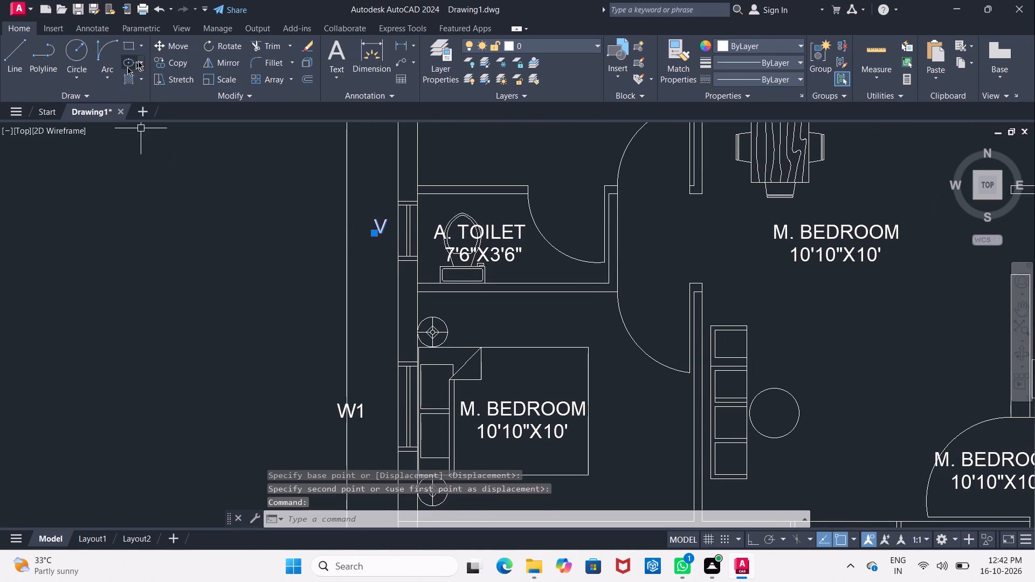
{"action": "left_click", "coordinate": [175, 65]}
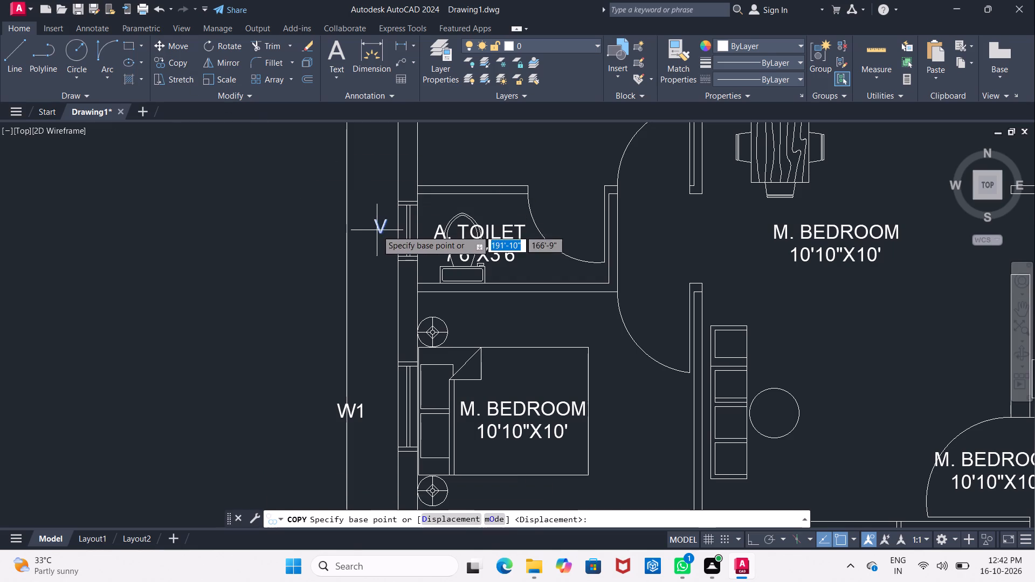
{"action": "left_click", "coordinate": [377, 230]}
{"action": "middle_click_drag", "start_coordinate": [688, 175], "coordinate": [425, 303]}
{"action": "scroll", "coordinate": [454, 292], "scroll_direction": "down", "scroll_amount": 2}
{"action": "scroll", "coordinate": [495, 205], "scroll_direction": "up", "scroll_amount": 1}
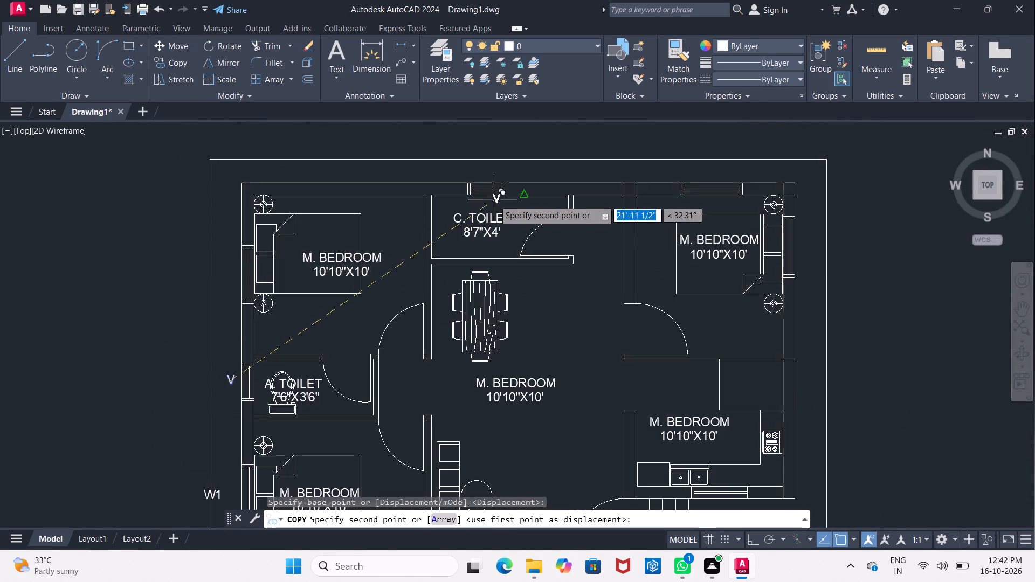
{"action": "scroll", "coordinate": [487, 186], "scroll_direction": "up", "scroll_amount": 2}
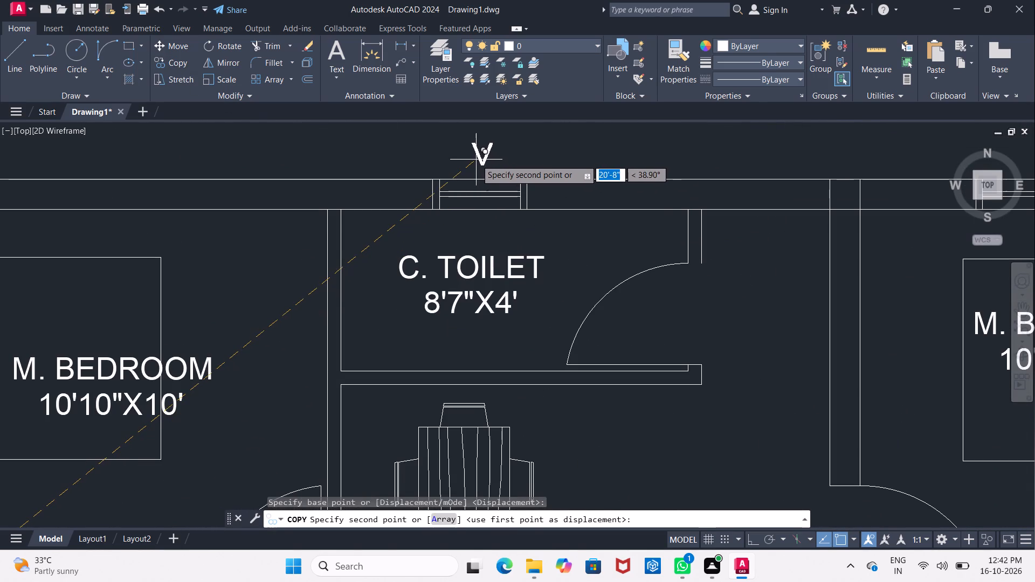
{"action": "left_click", "coordinate": [476, 160]}
{"action": "key", "text": "Escape"}
Copy the W1 tag on the west plot boundary about 1'-3" east, just outside the southwest bedroom's west window.
{"action": "scroll", "coordinate": [466, 241], "scroll_direction": "down", "scroll_amount": 2}
{"action": "middle_click_drag", "start_coordinate": [466, 242], "coordinate": [568, 95]}
{"action": "left_click", "coordinate": [301, 382]}
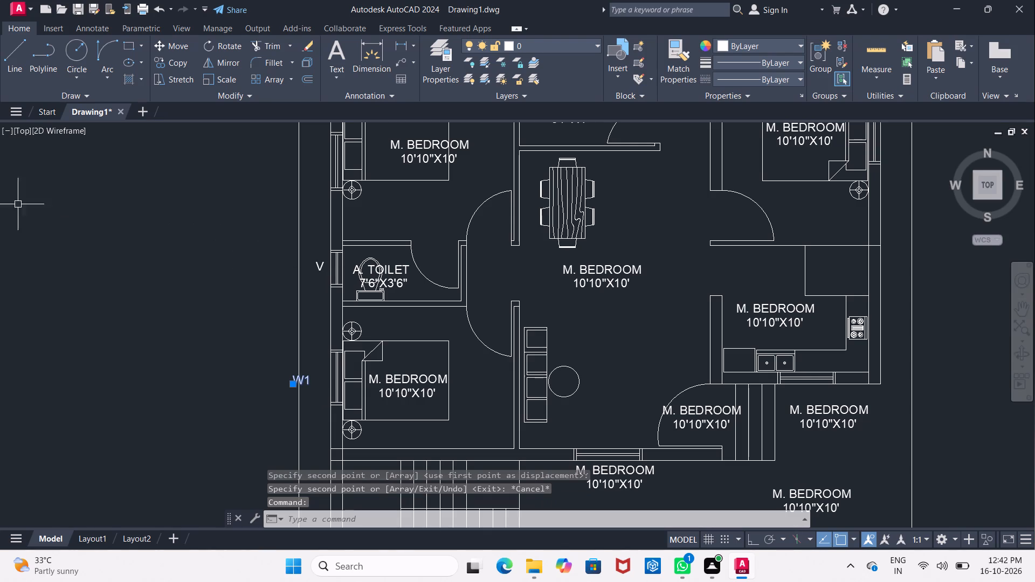
{"action": "left_click", "coordinate": [178, 64]}
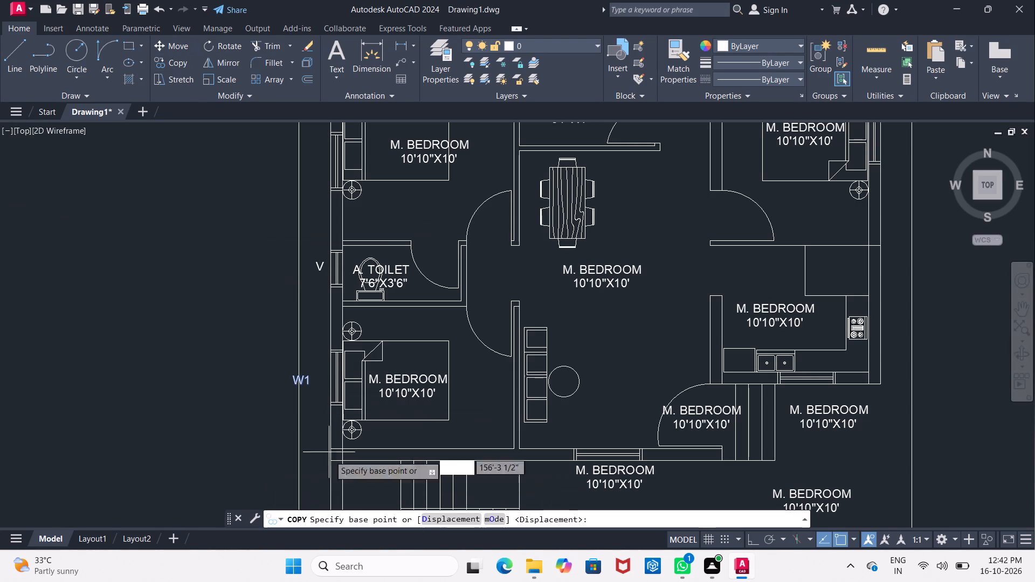
{"action": "scroll", "coordinate": [296, 403], "scroll_direction": "up", "scroll_amount": 3}
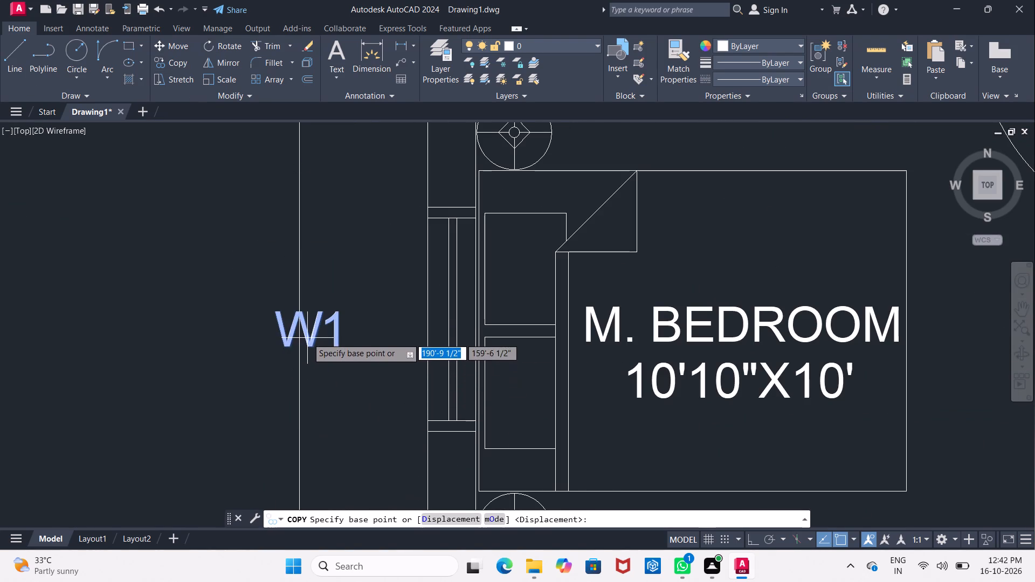
{"action": "left_click", "coordinate": [307, 338]}
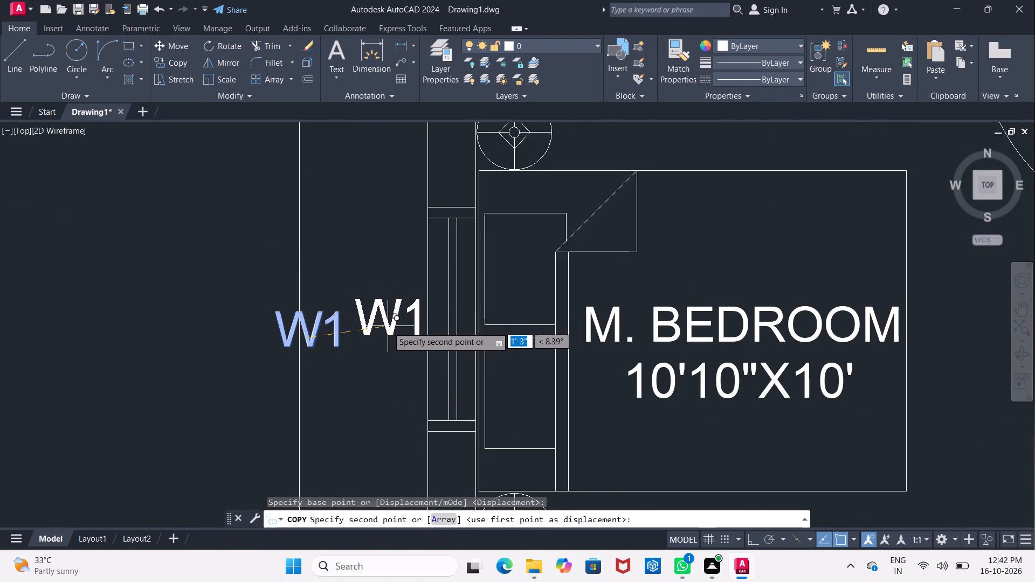
{"action": "scroll", "coordinate": [383, 330], "scroll_direction": "down", "scroll_amount": 3}
{"action": "scroll", "coordinate": [383, 330], "scroll_direction": "up", "scroll_amount": 2}
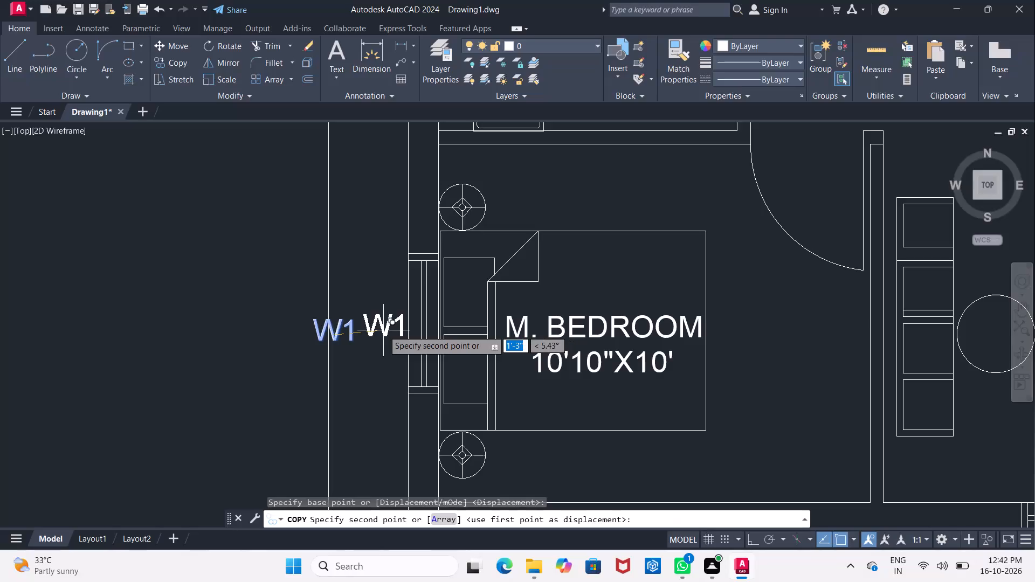
{"action": "left_click", "coordinate": [381, 332]}
{"action": "middle_click_drag", "start_coordinate": [382, 289], "coordinate": [383, 396]}
{"action": "scroll", "coordinate": [383, 396], "scroll_direction": "down", "scroll_amount": 2}
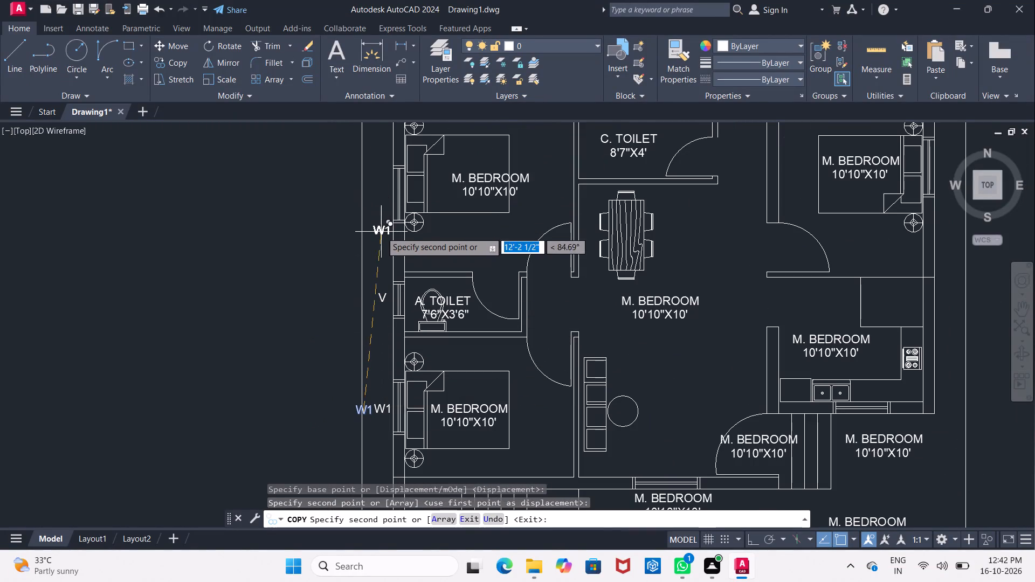
{"action": "key", "text": "Escape"}
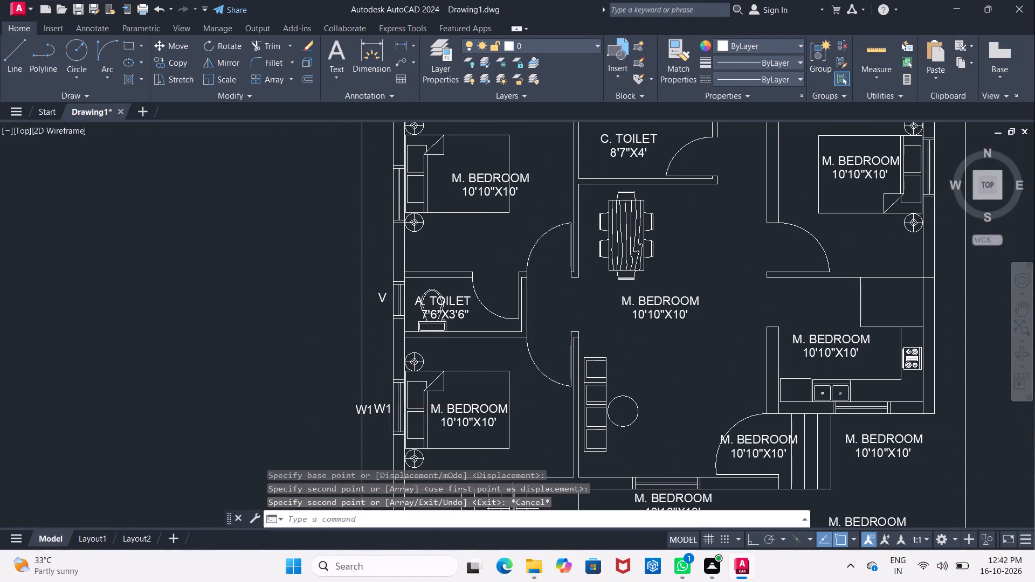
With Ortho on, copy the inner W1 tag straight north to just outside the northwest bedroom's west window.
{"action": "left_click", "coordinate": [383, 412]}
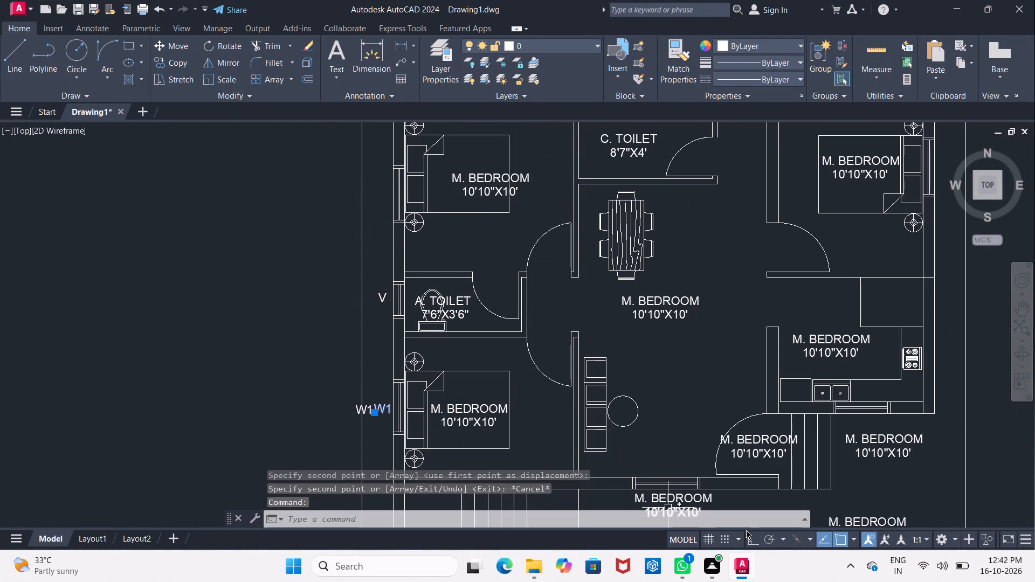
{"action": "left_click", "coordinate": [749, 538]}
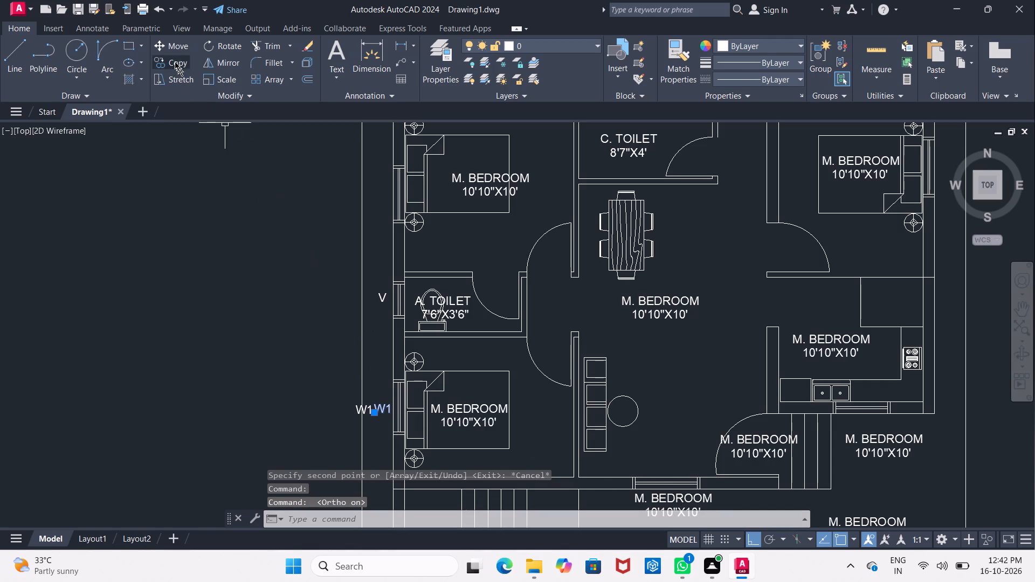
{"action": "left_click", "coordinate": [179, 63]}
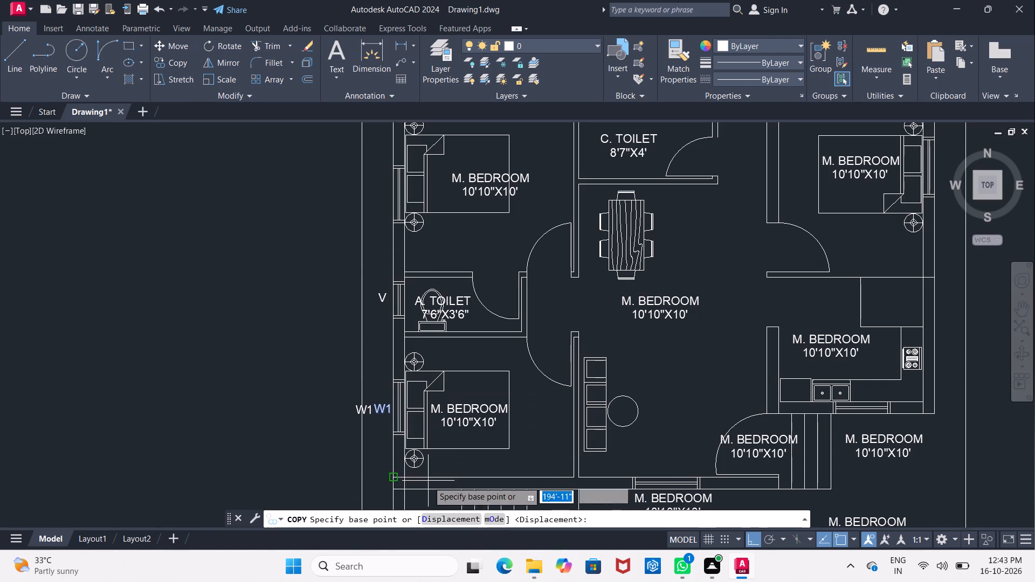
{"action": "scroll", "coordinate": [367, 407], "scroll_direction": "up", "scroll_amount": 2}
{"action": "left_click", "coordinate": [395, 415]}
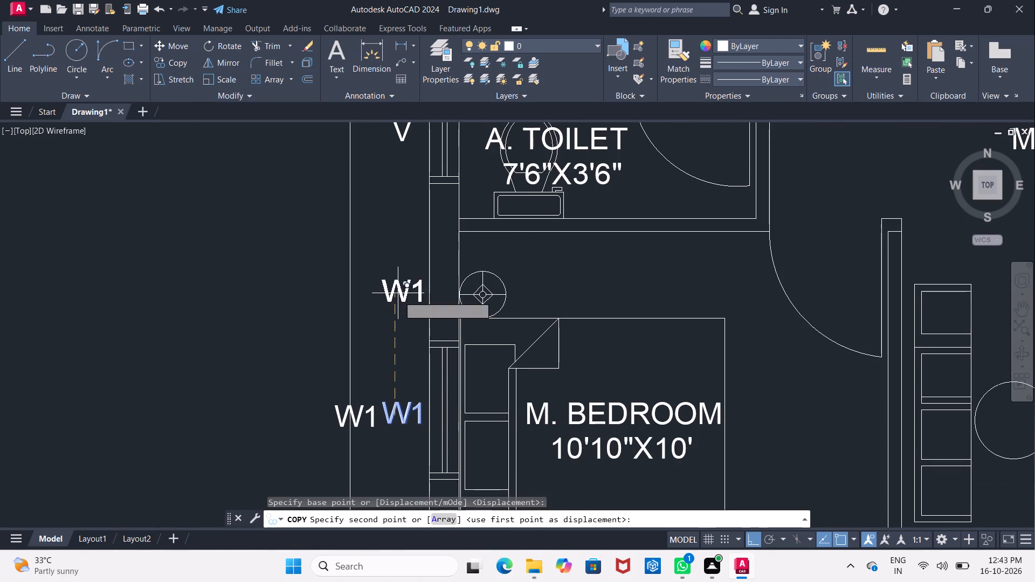
{"action": "middle_click_drag", "start_coordinate": [397, 279], "coordinate": [388, 435]}
{"action": "middle_click_drag", "start_coordinate": [372, 263], "coordinate": [350, 438]}
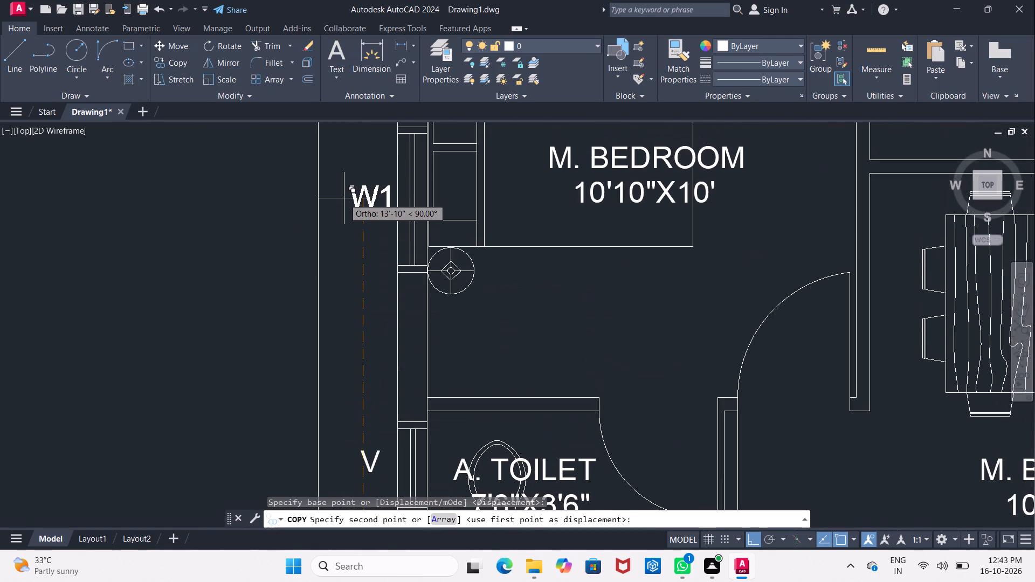
{"action": "left_click", "coordinate": [344, 200]}
{"action": "scroll", "coordinate": [346, 205], "scroll_direction": "down", "scroll_amount": 3}
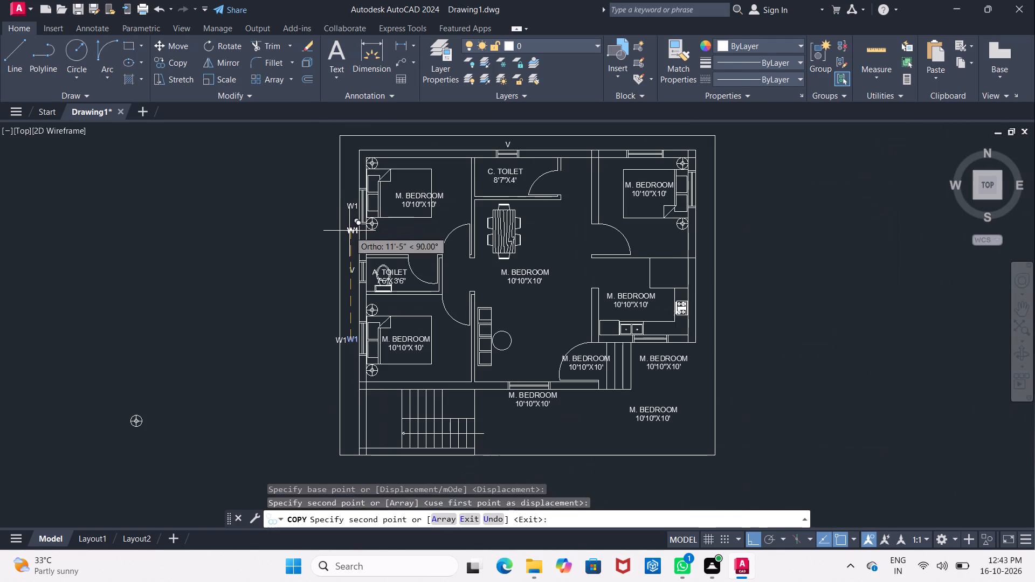
{"action": "key", "text": "Escape"}
With Ortho off, copy the northwest bedroom's W1 tag to just outside the northeast bedroom's east window.
{"action": "left_click", "coordinate": [354, 203]}
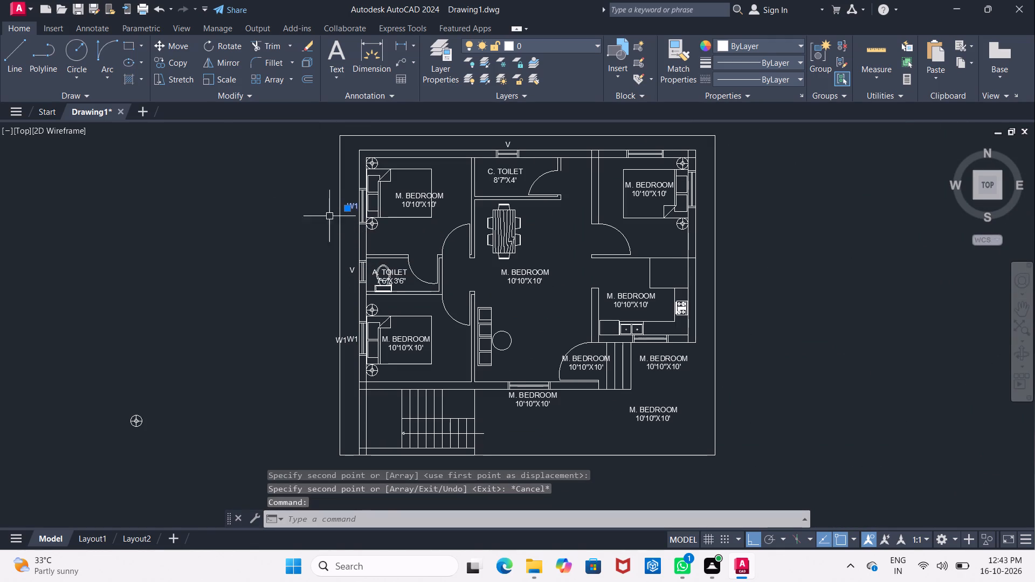
{"action": "left_click", "coordinate": [181, 61]}
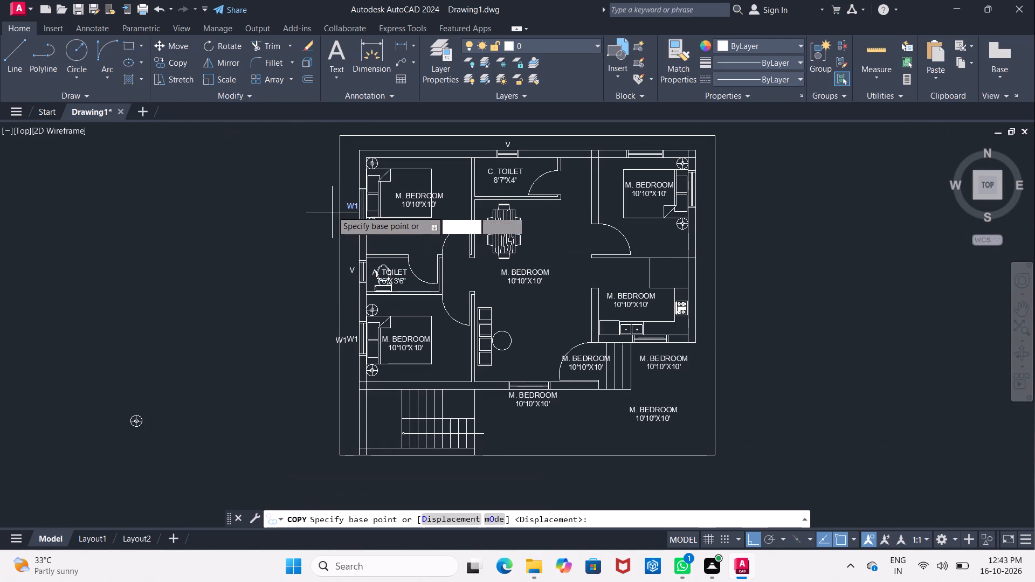
{"action": "left_click", "coordinate": [351, 206]}
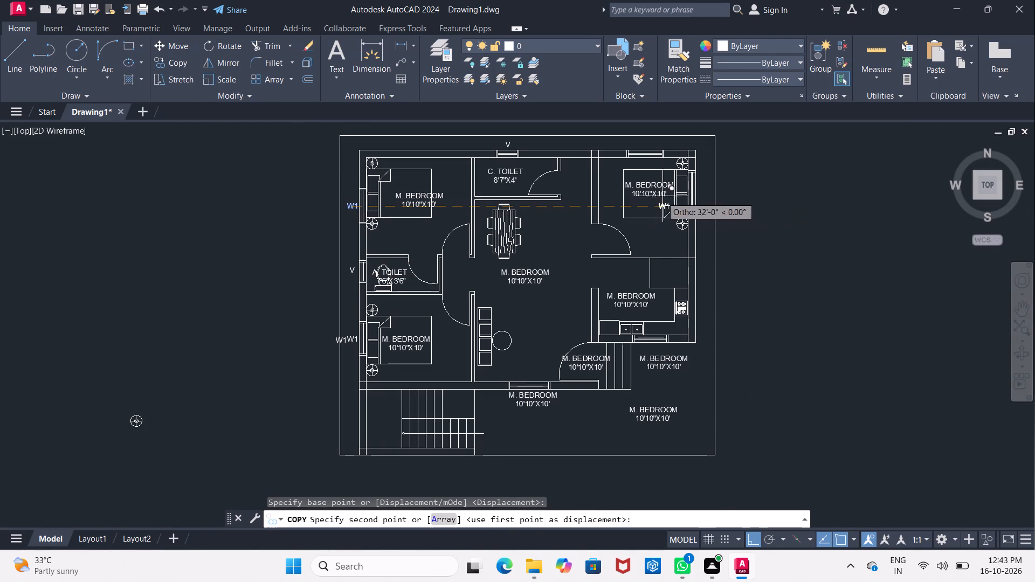
{"action": "left_click", "coordinate": [751, 539]}
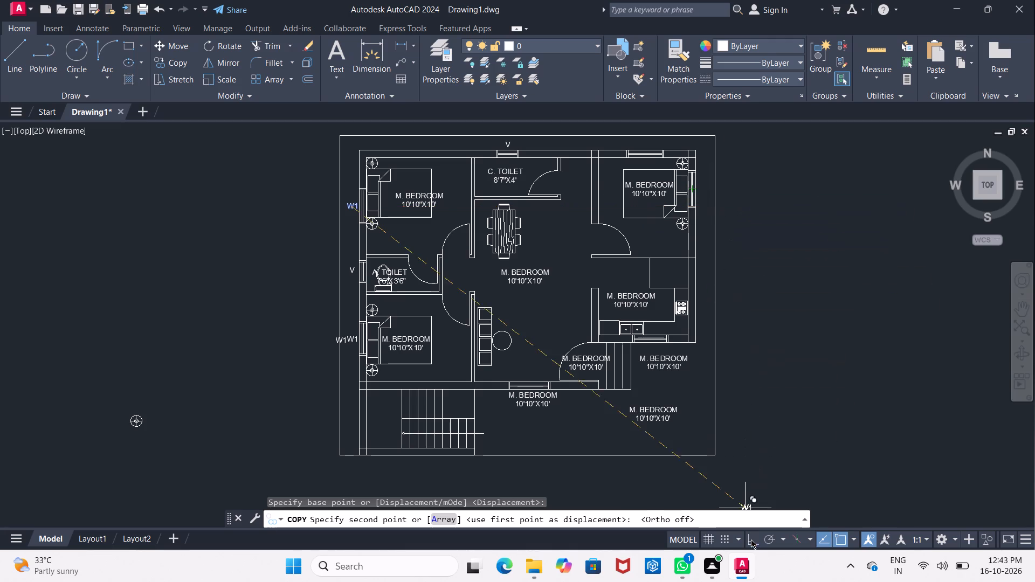
{"action": "middle_click_drag", "start_coordinate": [684, 206], "coordinate": [618, 281]}
{"action": "scroll", "coordinate": [629, 276], "scroll_direction": "up", "scroll_amount": 2}
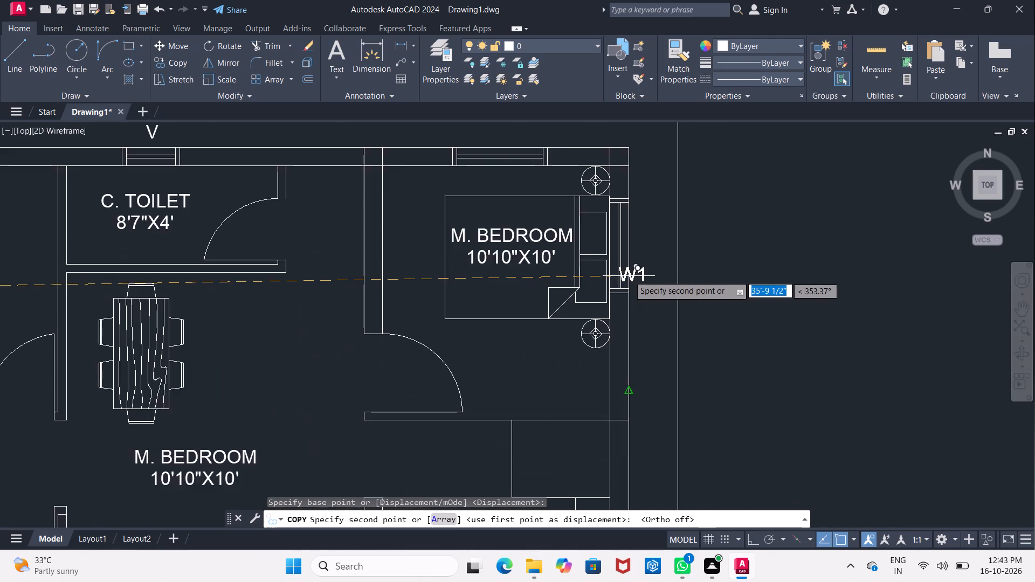
{"action": "scroll", "coordinate": [629, 275], "scroll_direction": "up", "scroll_amount": 1}
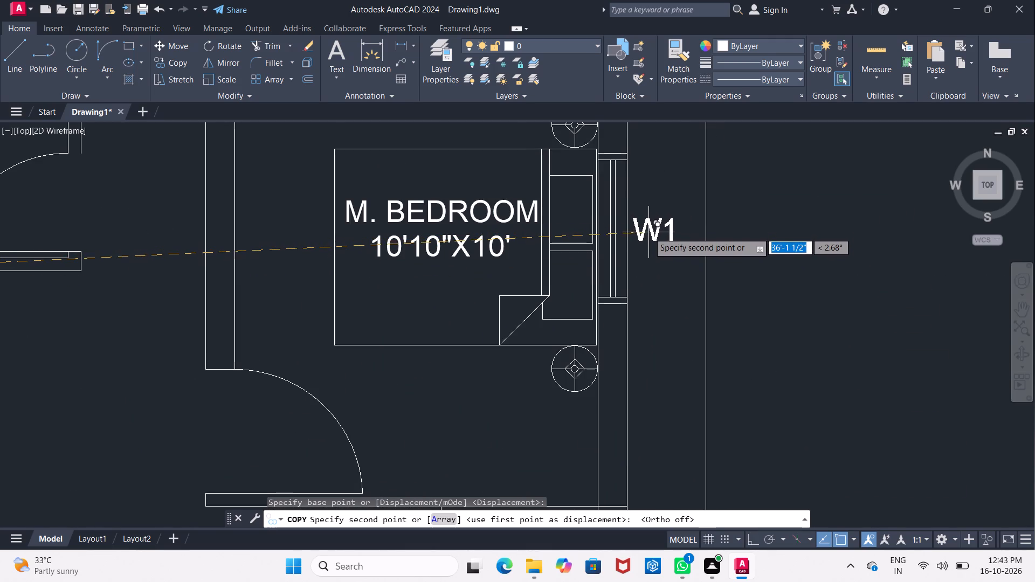
{"action": "left_click", "coordinate": [648, 232]}
{"action": "middle_click_drag", "start_coordinate": [675, 297], "coordinate": [654, 168]}
{"action": "key", "text": "Escape"}
Copy the northeast bedroom's W1 tag to just outside the kitchen's south window.
{"action": "scroll", "coordinate": [653, 172], "scroll_direction": "down", "scroll_amount": 2}
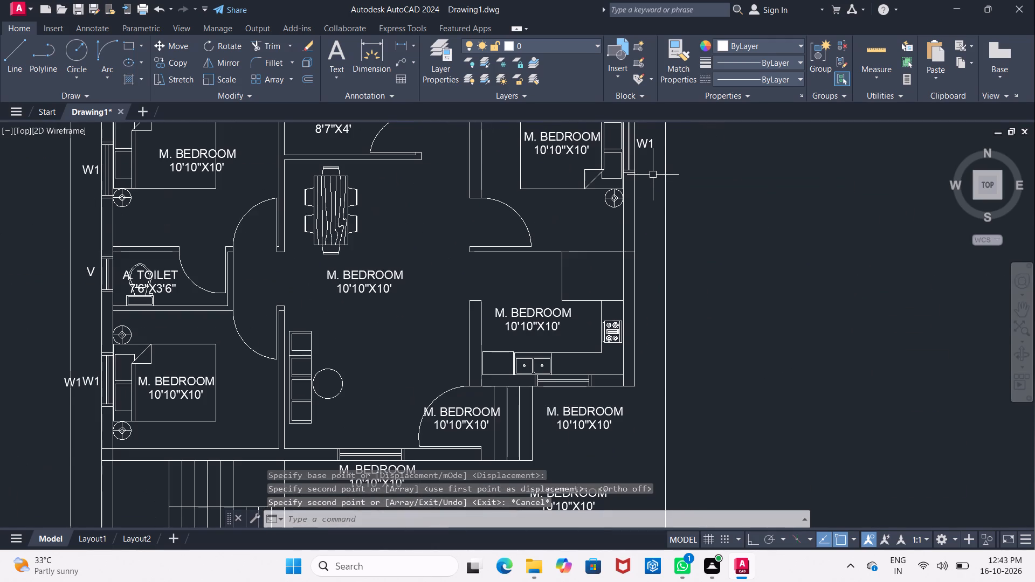
{"action": "left_click", "coordinate": [647, 147]}
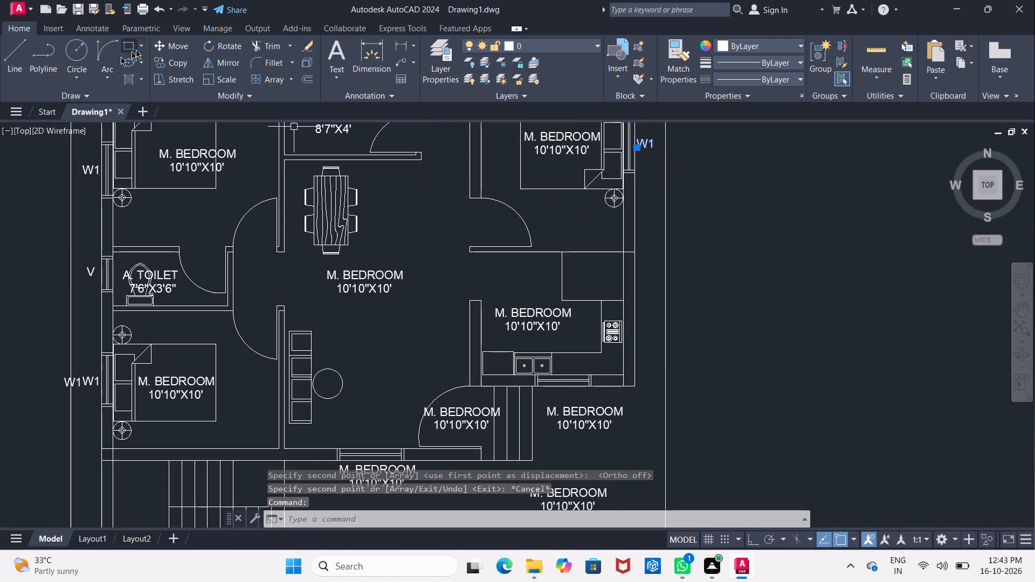
{"action": "left_click", "coordinate": [175, 59]}
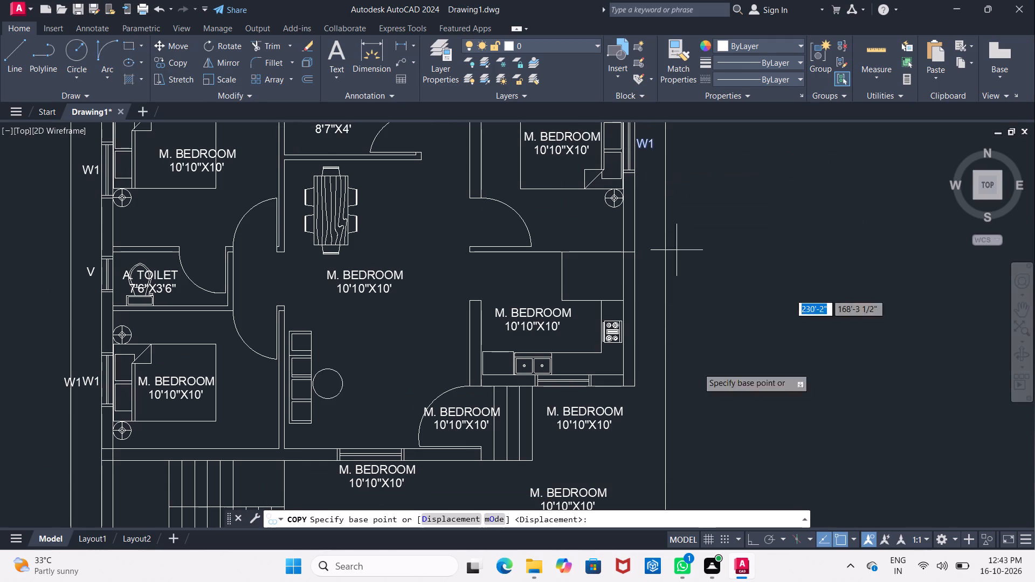
{"action": "left_click", "coordinate": [753, 544]}
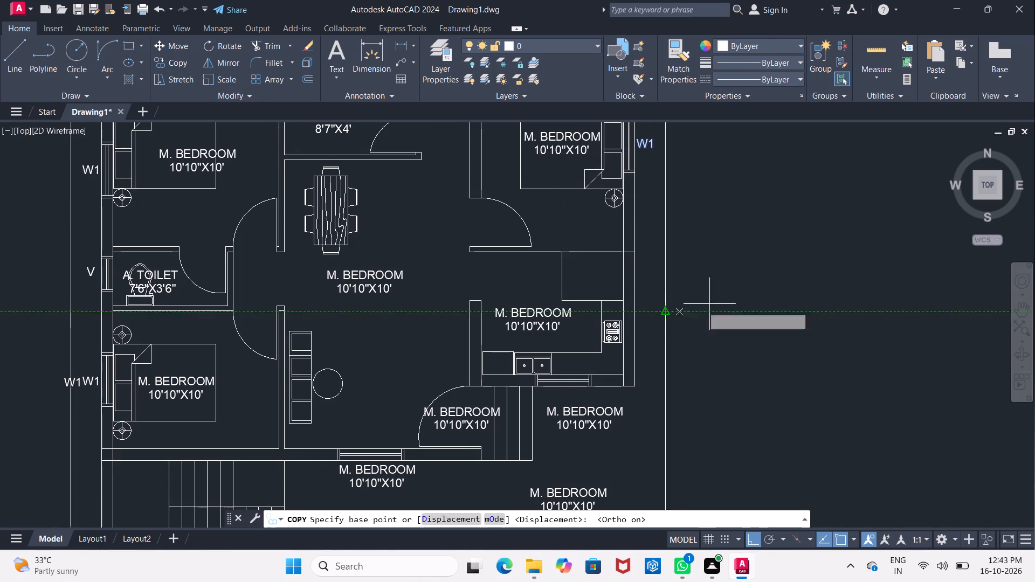
{"action": "left_click", "coordinate": [644, 141]}
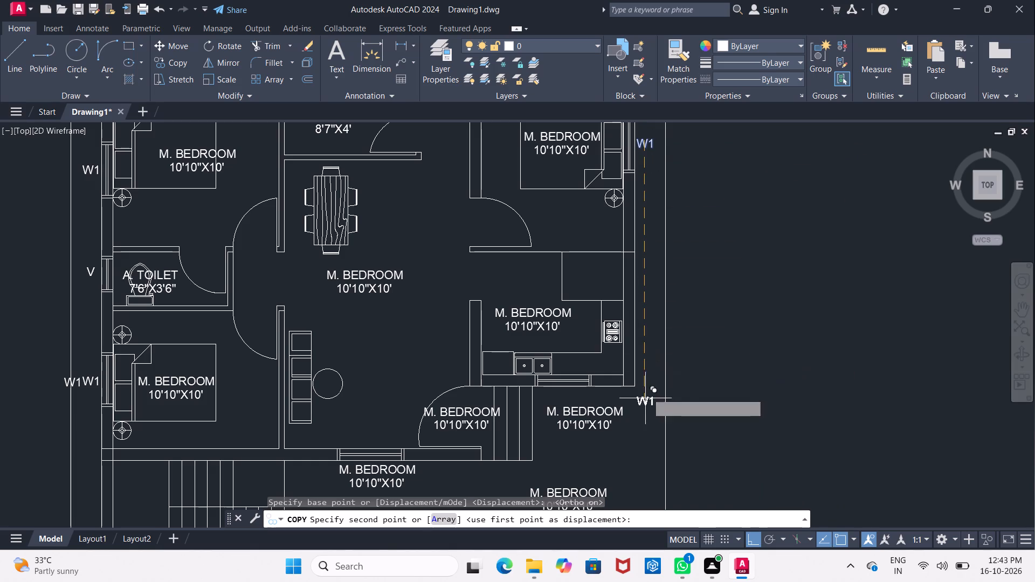
{"action": "left_click", "coordinate": [752, 539]}
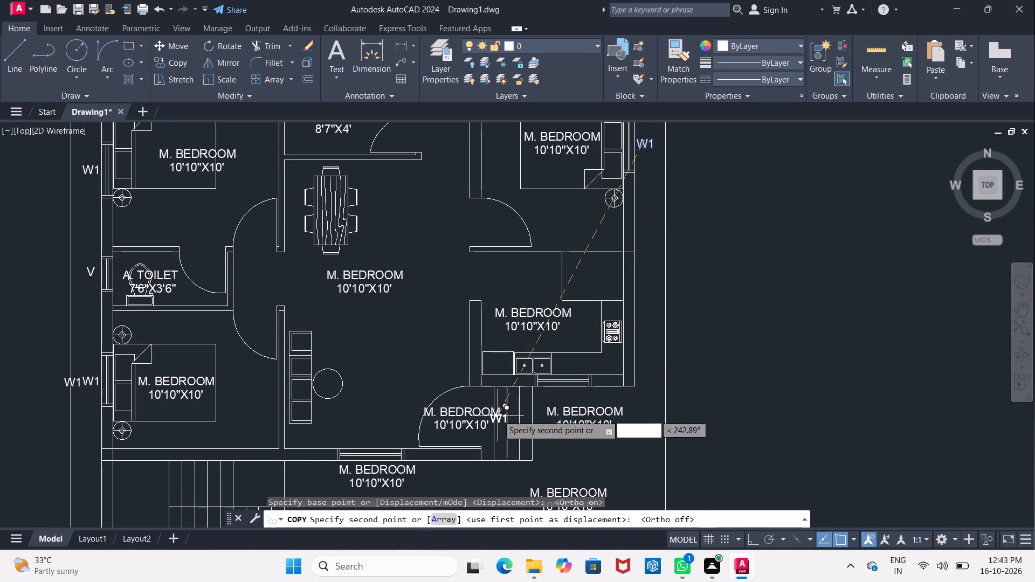
{"action": "scroll", "coordinate": [563, 392], "scroll_direction": "up", "scroll_amount": 3}
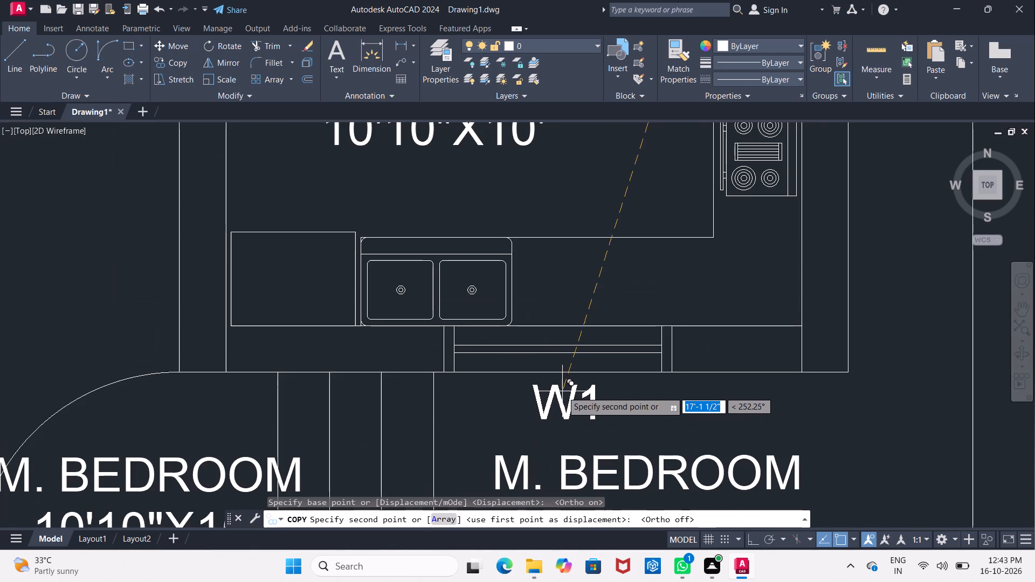
{"action": "left_click", "coordinate": [556, 389]}
{"action": "key", "text": "Escape"}
Delete the spare M. BEDROOM name and 10'10"X10' dimension text just below the kitchen window's W1 tag.
{"action": "scroll", "coordinate": [560, 390], "scroll_direction": "down", "scroll_amount": 1}
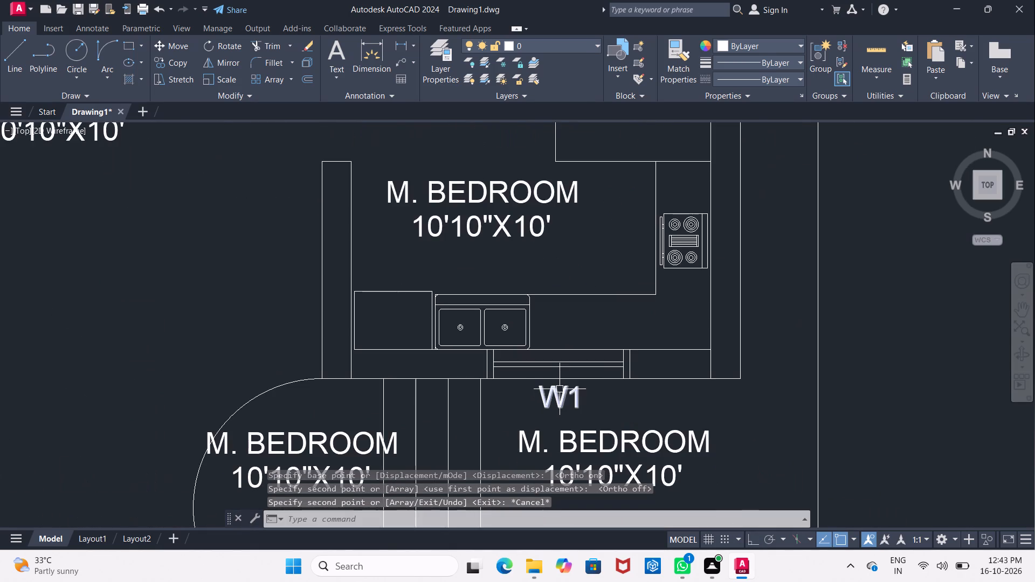
{"action": "scroll", "coordinate": [560, 389], "scroll_direction": "down", "scroll_amount": 1}
{"action": "middle_click_drag", "start_coordinate": [595, 442], "coordinate": [585, 320]}
{"action": "scroll", "coordinate": [585, 324], "scroll_direction": "down", "scroll_amount": 1}
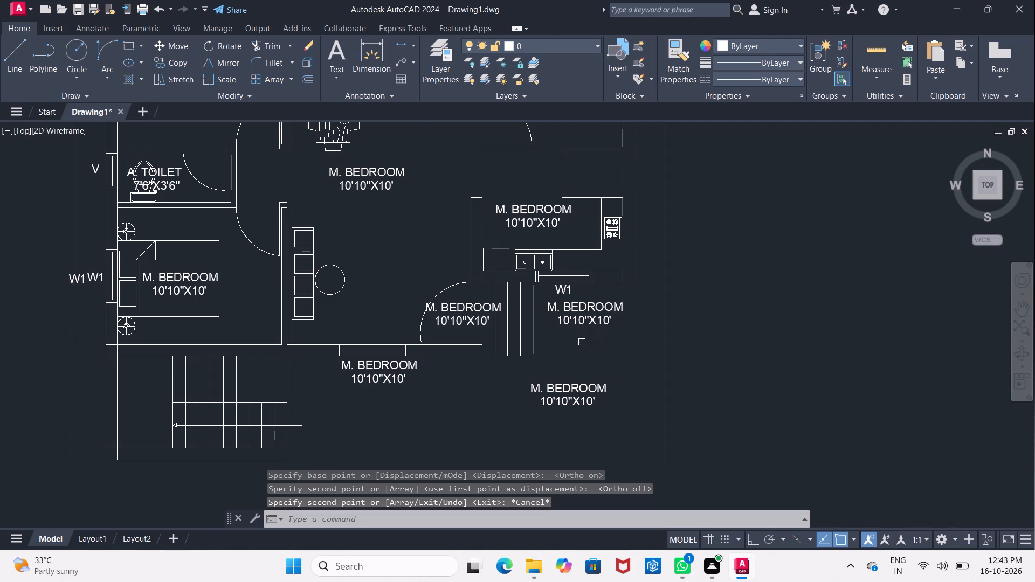
{"action": "scroll", "coordinate": [581, 337], "scroll_direction": "up", "scroll_amount": 2}
{"action": "left_click", "coordinate": [584, 268]}
{"action": "left_click", "coordinate": [588, 292]}
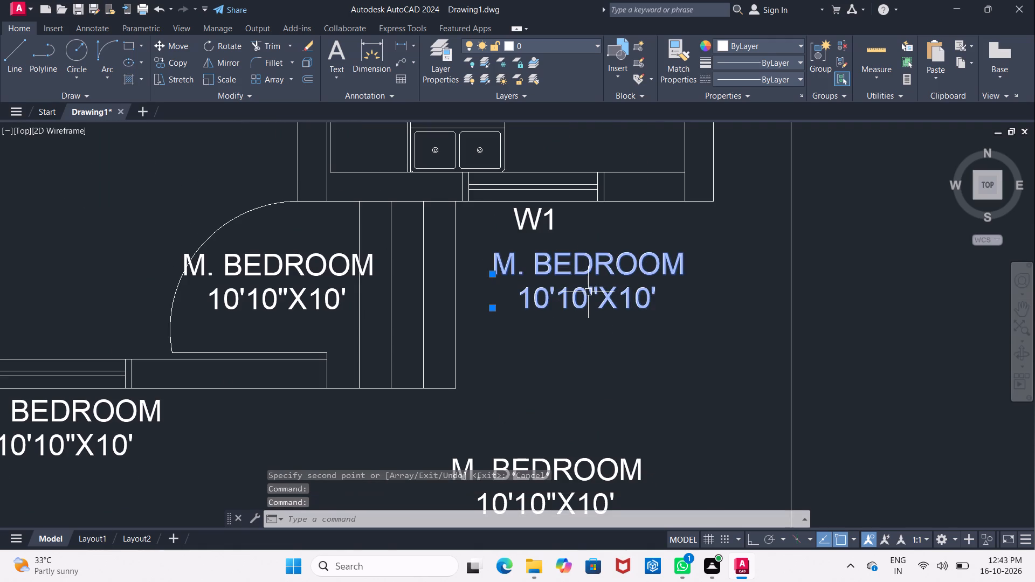
{"action": "key", "text": "Delete"}
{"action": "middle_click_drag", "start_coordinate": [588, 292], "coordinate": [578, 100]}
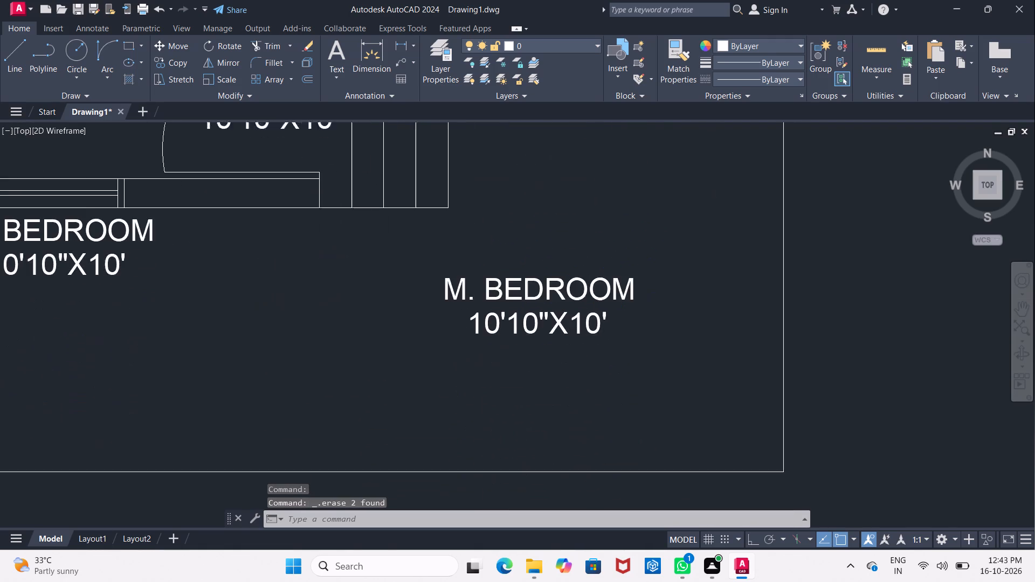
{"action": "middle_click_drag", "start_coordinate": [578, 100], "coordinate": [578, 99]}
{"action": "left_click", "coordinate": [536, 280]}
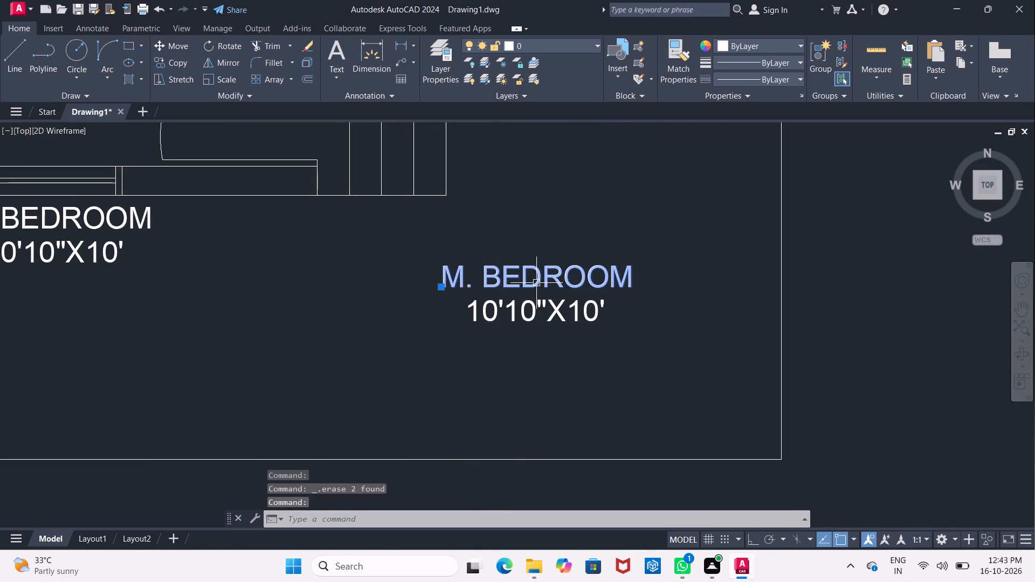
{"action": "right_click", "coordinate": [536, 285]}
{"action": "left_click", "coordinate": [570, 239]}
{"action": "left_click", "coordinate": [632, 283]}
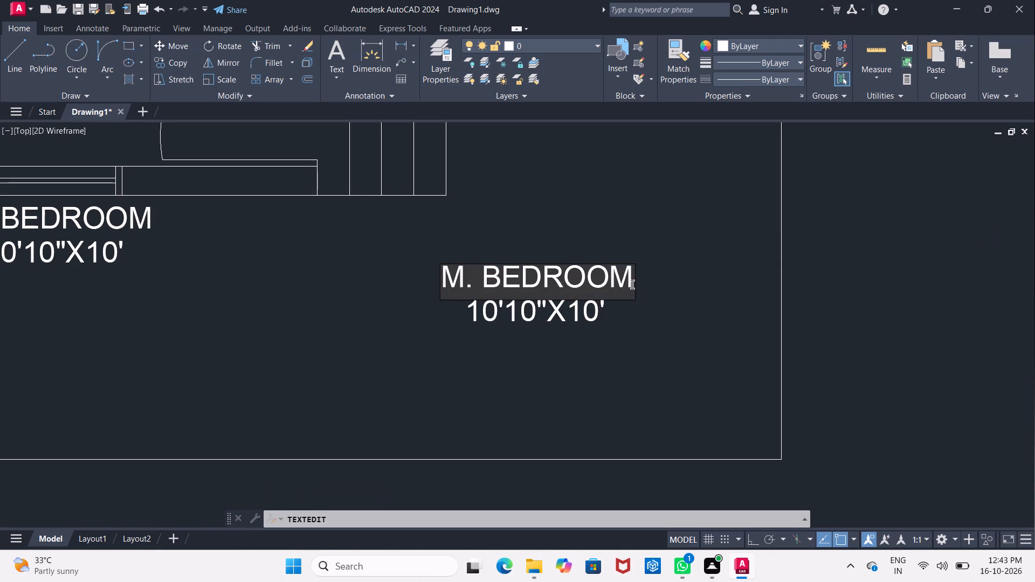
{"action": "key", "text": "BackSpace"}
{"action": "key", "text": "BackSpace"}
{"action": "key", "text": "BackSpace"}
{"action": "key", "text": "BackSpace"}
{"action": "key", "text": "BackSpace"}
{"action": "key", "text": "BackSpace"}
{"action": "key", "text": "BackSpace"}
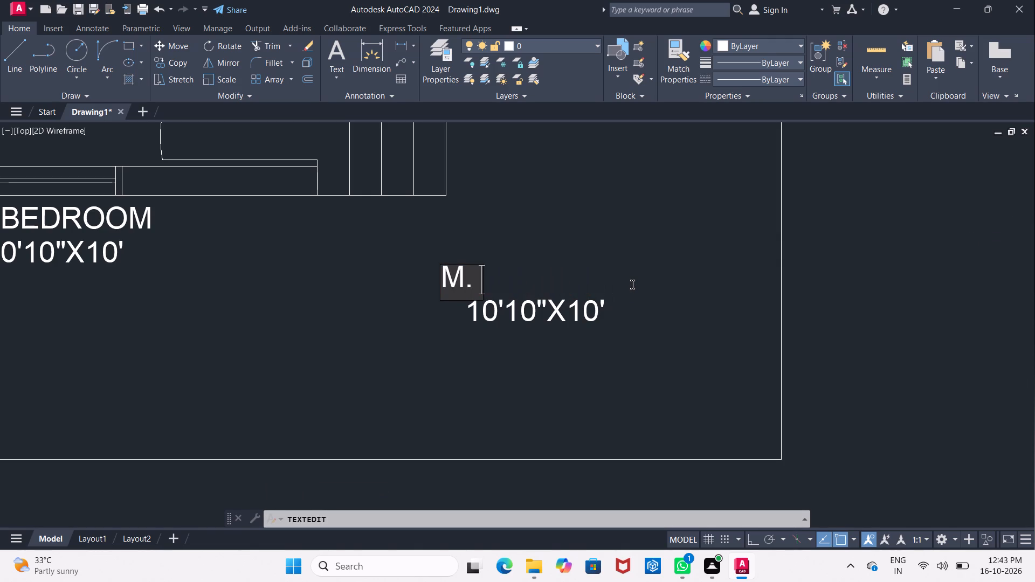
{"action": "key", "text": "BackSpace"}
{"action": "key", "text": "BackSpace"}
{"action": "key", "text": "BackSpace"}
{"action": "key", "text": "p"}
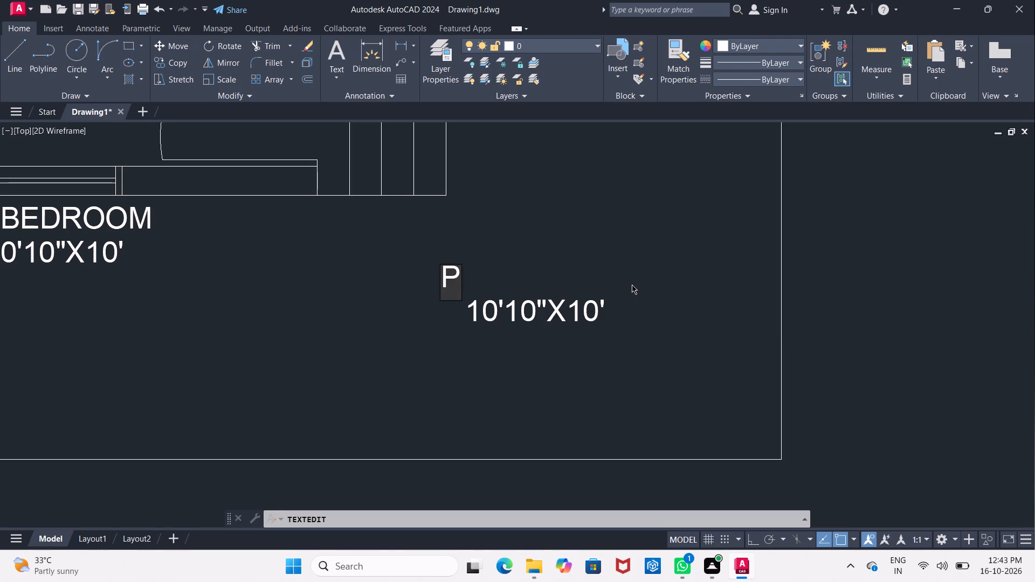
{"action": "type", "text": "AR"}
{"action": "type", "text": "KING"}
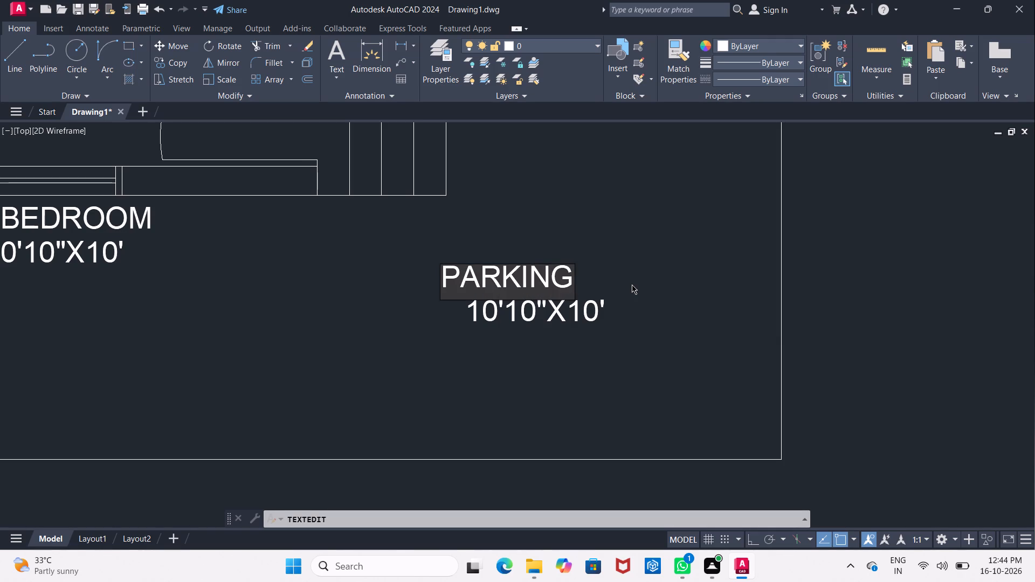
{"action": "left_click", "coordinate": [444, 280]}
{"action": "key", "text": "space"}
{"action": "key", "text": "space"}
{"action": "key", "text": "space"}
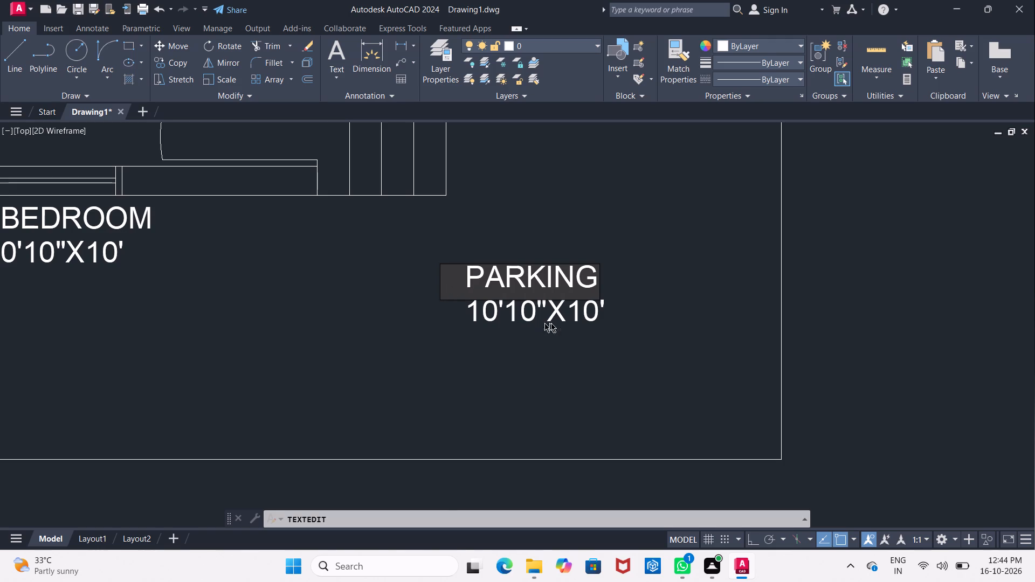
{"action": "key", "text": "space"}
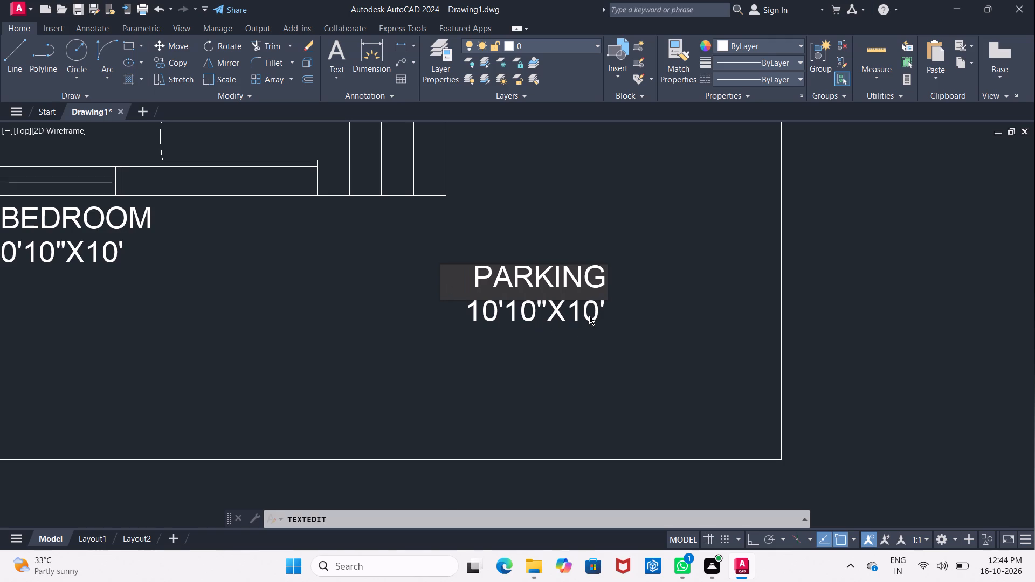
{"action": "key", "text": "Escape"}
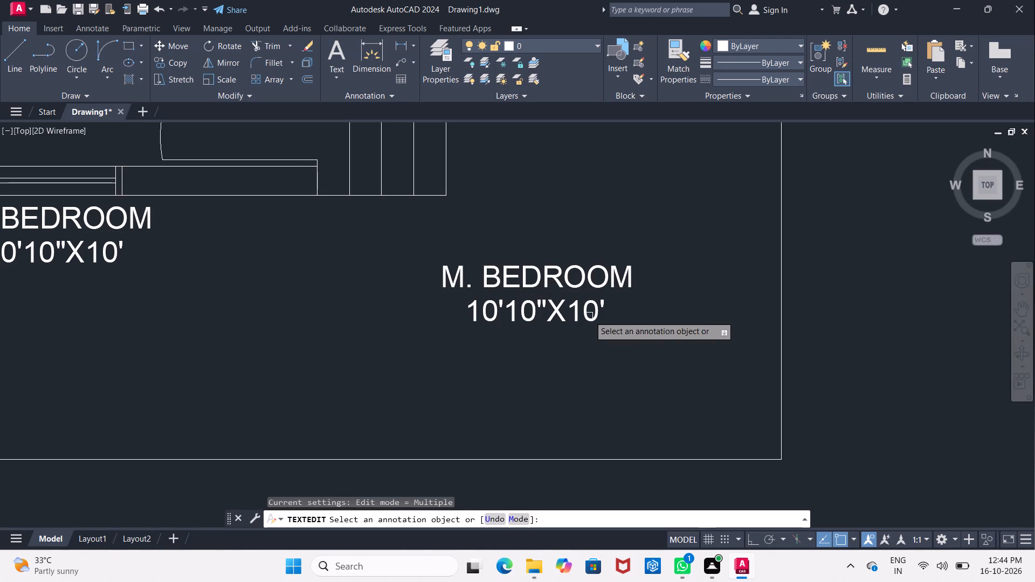
Rename the M. BEDROOM text in the open southeast yard as PARKING, indented with four leading spaces to centre it.
{"action": "left_click", "coordinate": [599, 282]}
{"action": "left_click", "coordinate": [601, 282]}
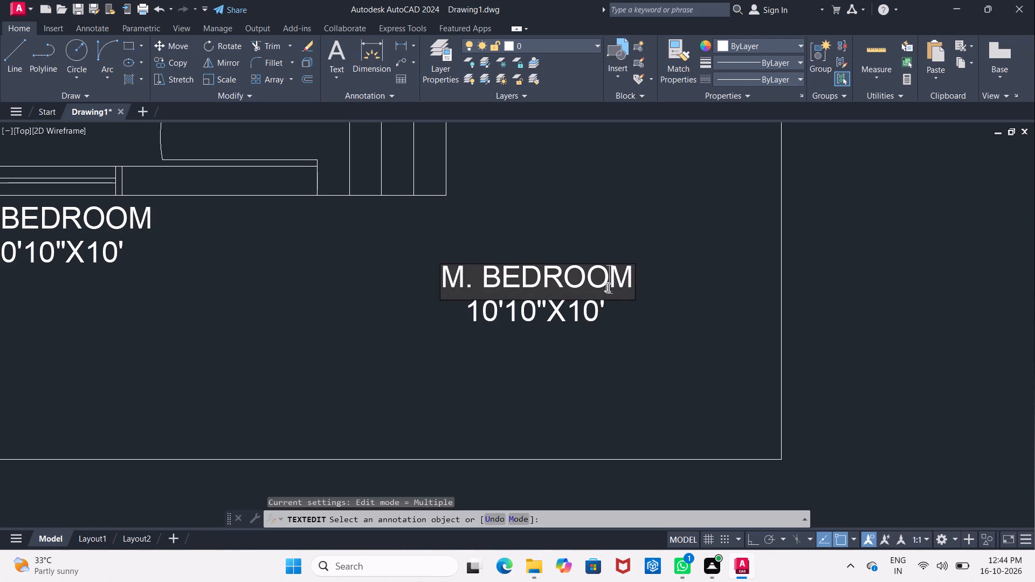
{"action": "left_click", "coordinate": [625, 285]}
{"action": "key", "text": "BackSpace"}
{"action": "key", "text": "BackSpace"}
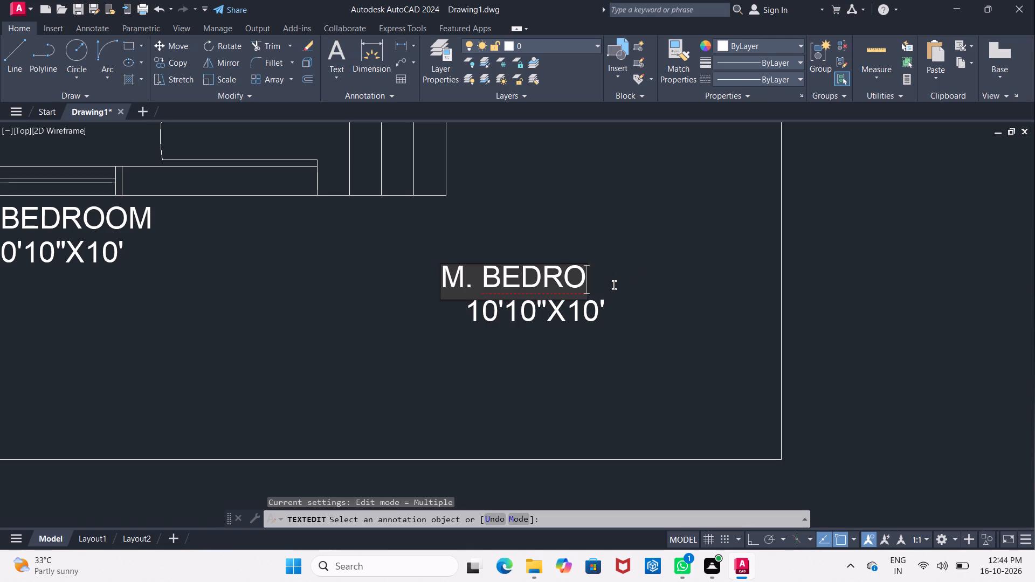
{"action": "key", "text": "BackSpace"}
{"action": "key", "text": "BackSpace"}
{"action": "key", "text": "BackSpace"}
{"action": "key", "text": "BackSpace"}
{"action": "key", "text": "BackSpace"}
{"action": "key", "text": "BackSpace"}
{"action": "key", "text": "BackSpace"}
{"action": "key", "text": "BackSpace"}
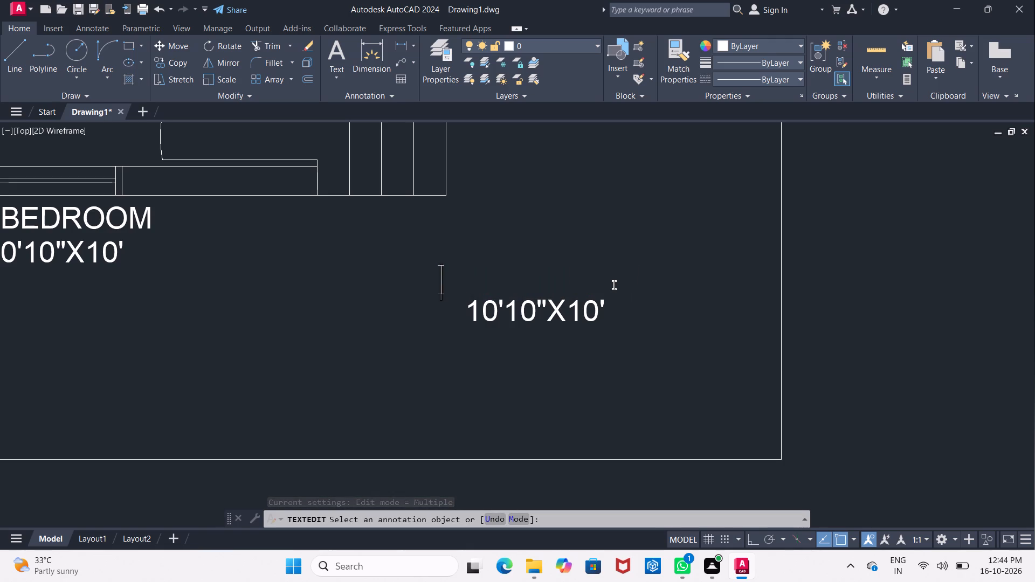
{"action": "type", "text": "PARKING"}
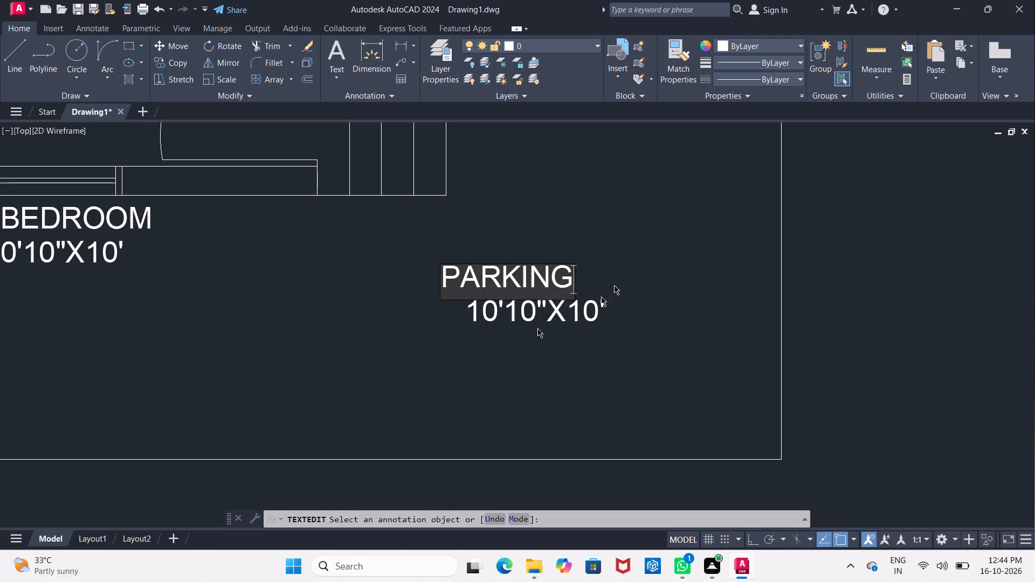
{"action": "left_click", "coordinate": [441, 286]}
{"action": "key", "text": "space"}
{"action": "key", "text": "space"}
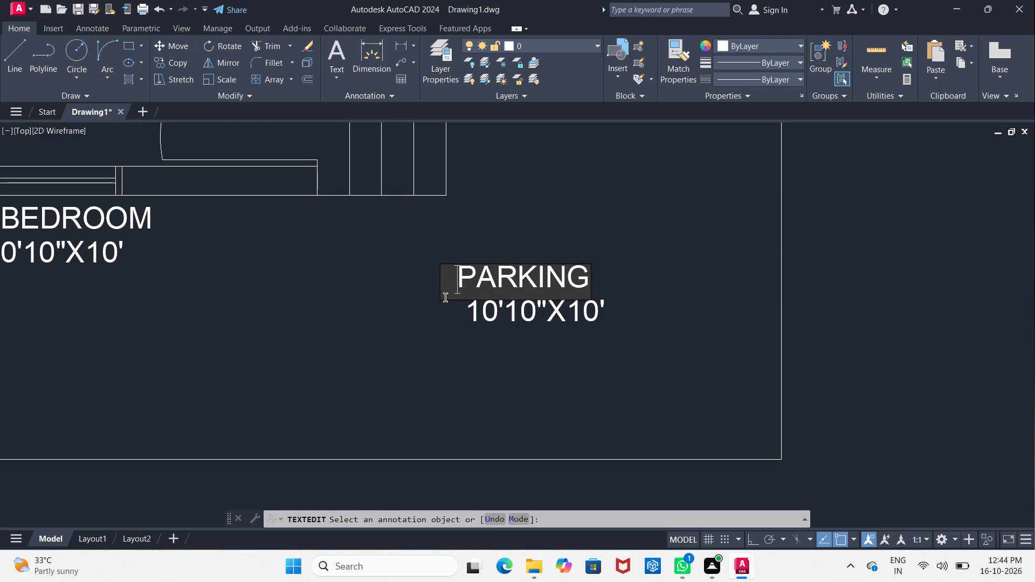
{"action": "key", "text": "space"}
{"action": "key", "text": "space"}
{"action": "left_click", "coordinate": [559, 366]}
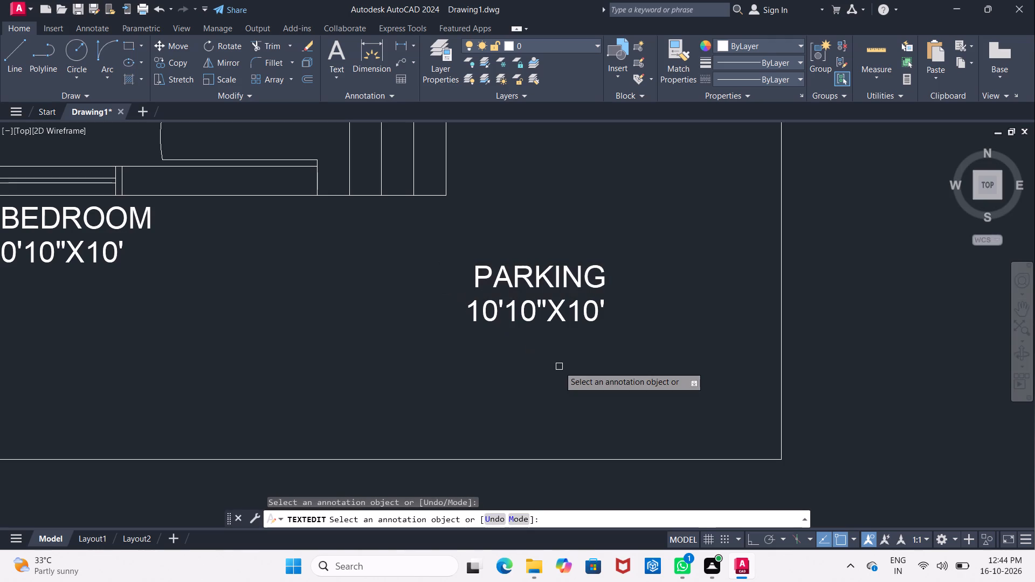
{"action": "key", "text": "Escape"}
Replace the 10'10"X10' text under PARKING with AREA, adding four more leading spaces to centre it below.
{"action": "left_click", "coordinate": [586, 318]}
{"action": "left_click", "coordinate": [586, 318]}
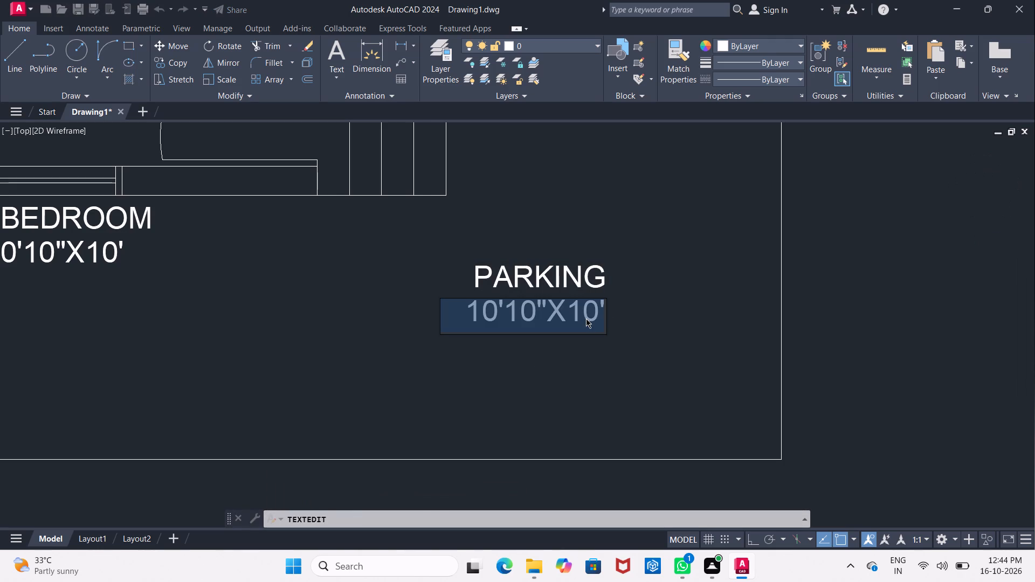
{"action": "left_click", "coordinate": [596, 316]}
{"action": "left_click", "coordinate": [604, 317]}
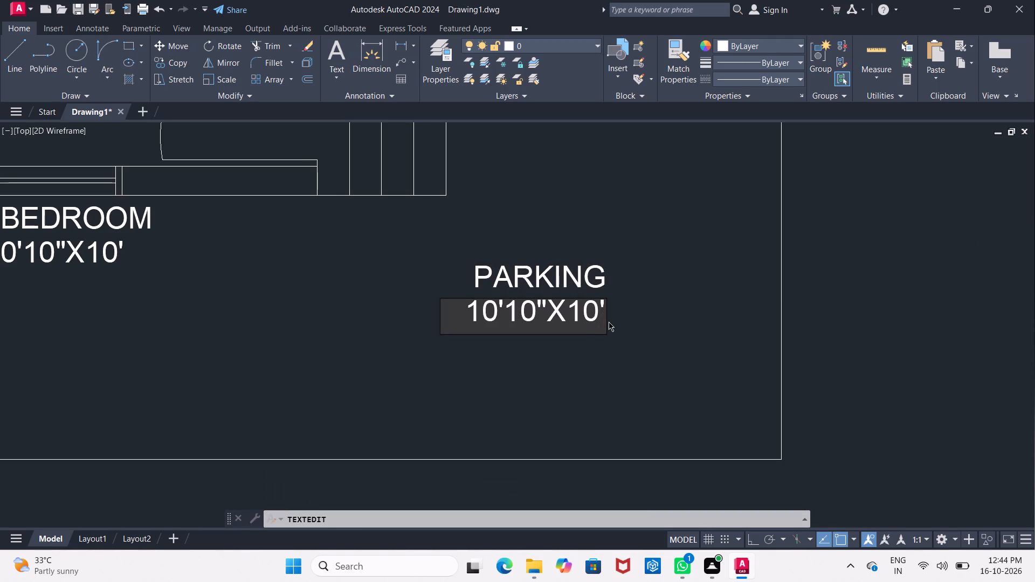
{"action": "key", "text": "BackSpace"}
{"action": "key", "text": "BackSpace"}
{"action": "key", "text": "BackSpace"}
{"action": "key", "text": "BackSpace"}
{"action": "key", "text": "BackSpace"}
{"action": "key", "text": "BackSpace"}
{"action": "key", "text": "BackSpace"}
{"action": "key", "text": "BackSpace"}
{"action": "key", "text": "BackSpace"}
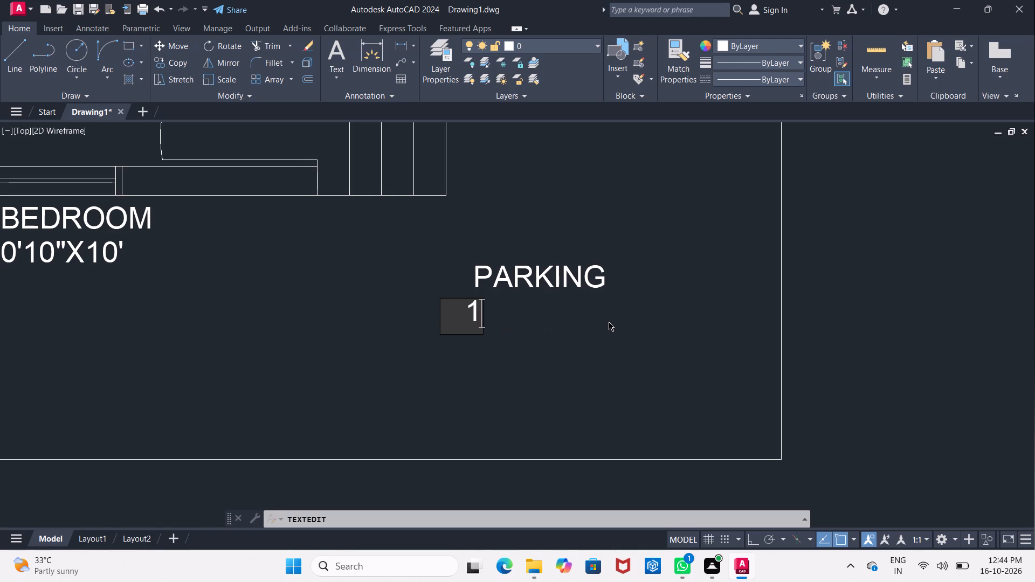
{"action": "key", "text": "BackSpace"}
{"action": "type", "text": "AREA"}
{"action": "key", "text": "Left"}
{"action": "key", "text": "Left"}
{"action": "key", "text": "Left"}
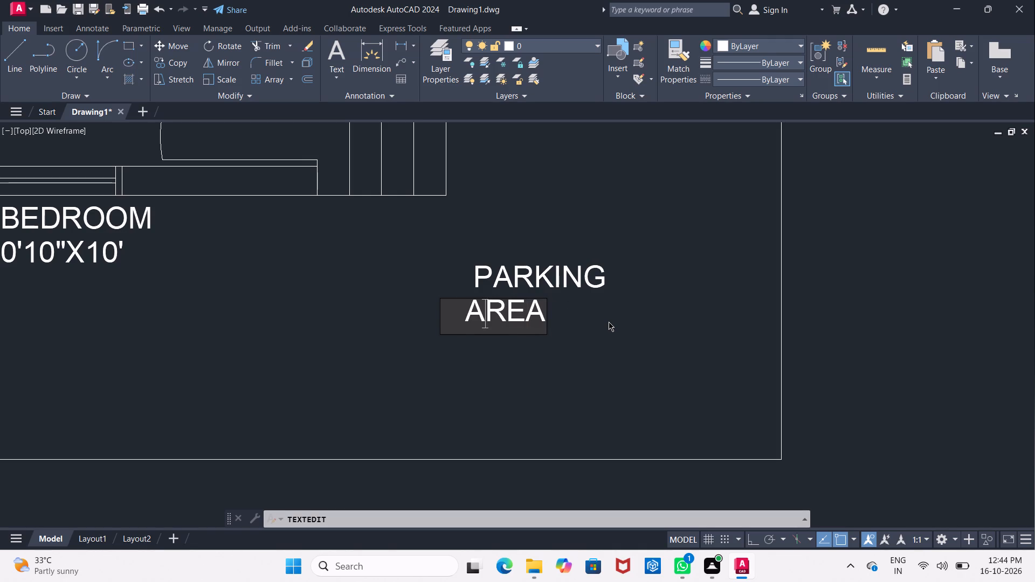
{"action": "key", "text": "Left"}
{"action": "key", "text": "space"}
{"action": "key", "text": "space"}
{"action": "key", "text": "space"}
{"action": "key", "text": "space"}
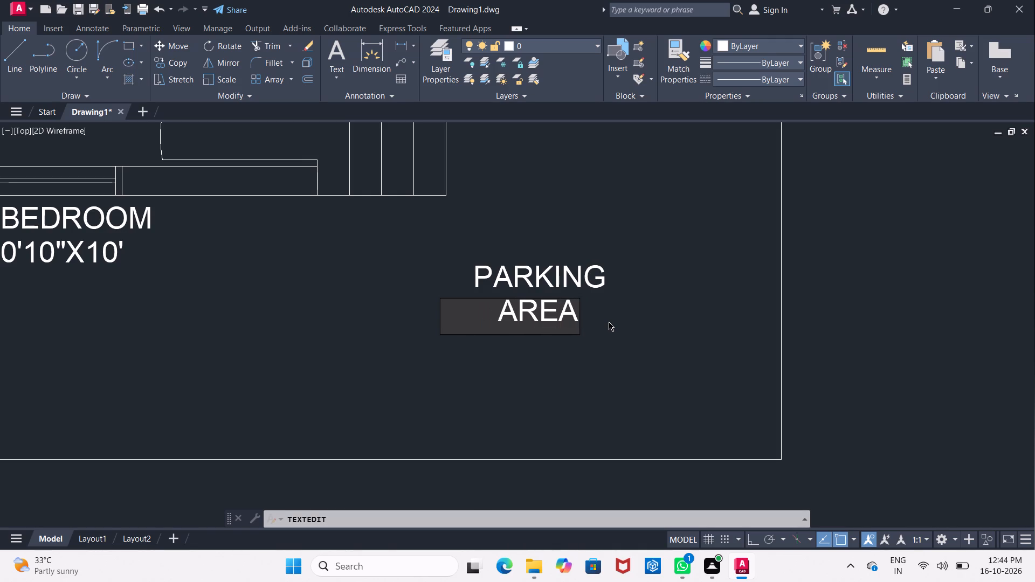
{"action": "left_click", "coordinate": [617, 337]}
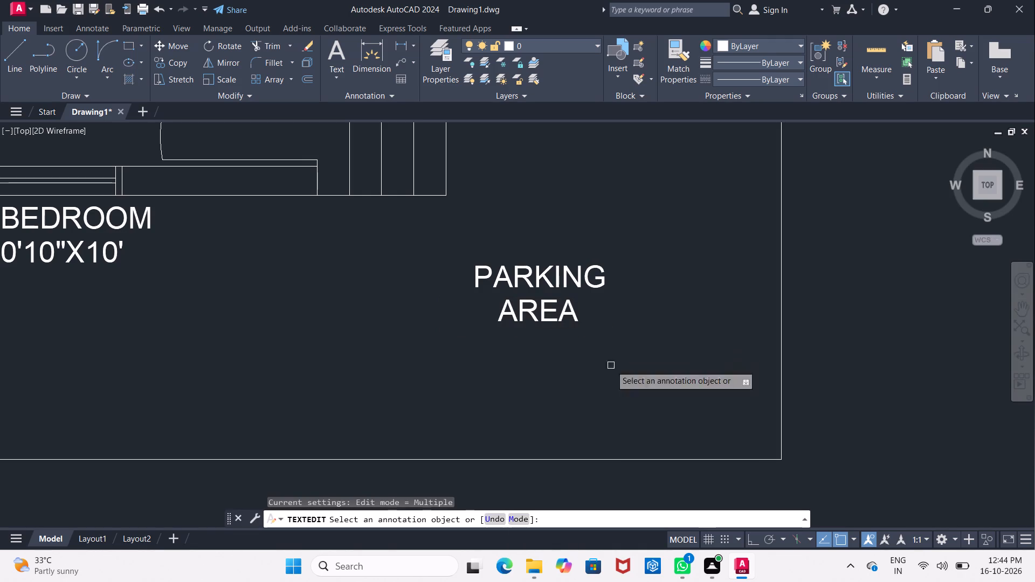
Change the M. BEDROOM text just below the south window east of the staircase to W, indented with eight leading spaces.
{"action": "middle_click_drag", "start_coordinate": [508, 368], "coordinate": [637, 363]}
{"action": "scroll", "coordinate": [622, 364], "scroll_direction": "down", "scroll_amount": 1}
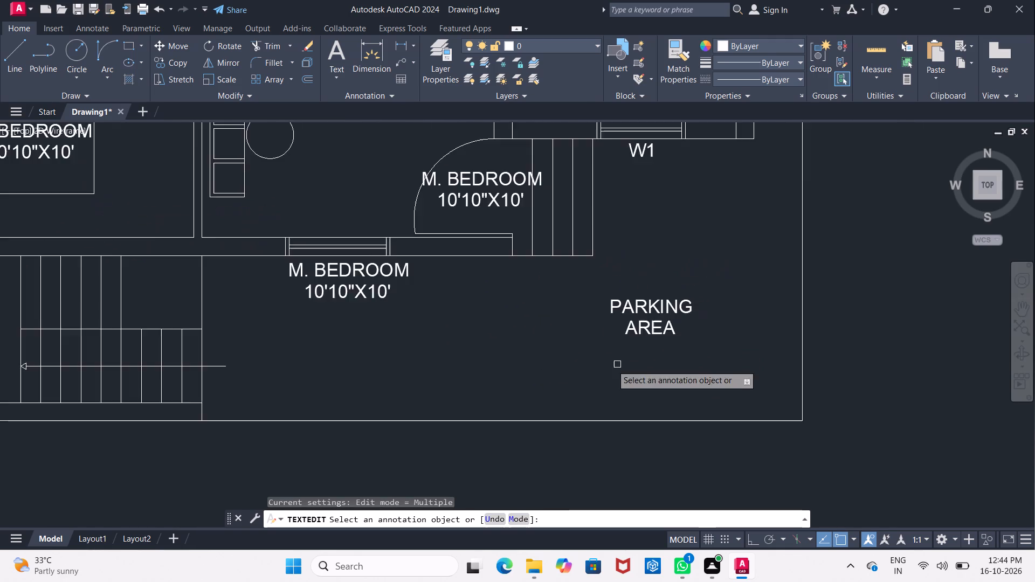
{"action": "scroll", "coordinate": [610, 365], "scroll_direction": "down", "scroll_amount": 1}
{"action": "scroll", "coordinate": [451, 321], "scroll_direction": "up", "scroll_amount": 2}
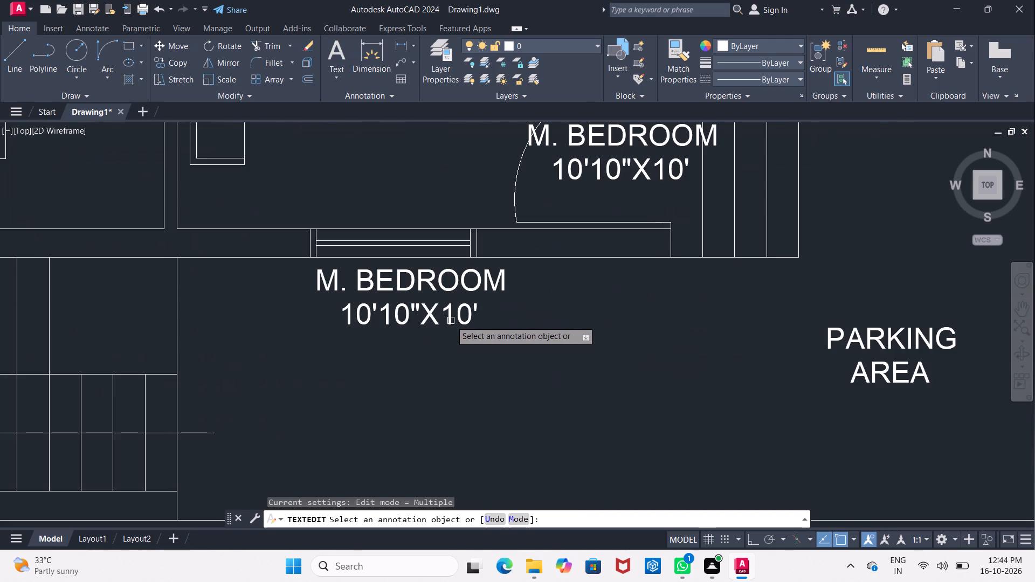
{"action": "key", "text": "Escape"}
{"action": "left_click", "coordinate": [444, 286]}
{"action": "left_click", "coordinate": [459, 280]}
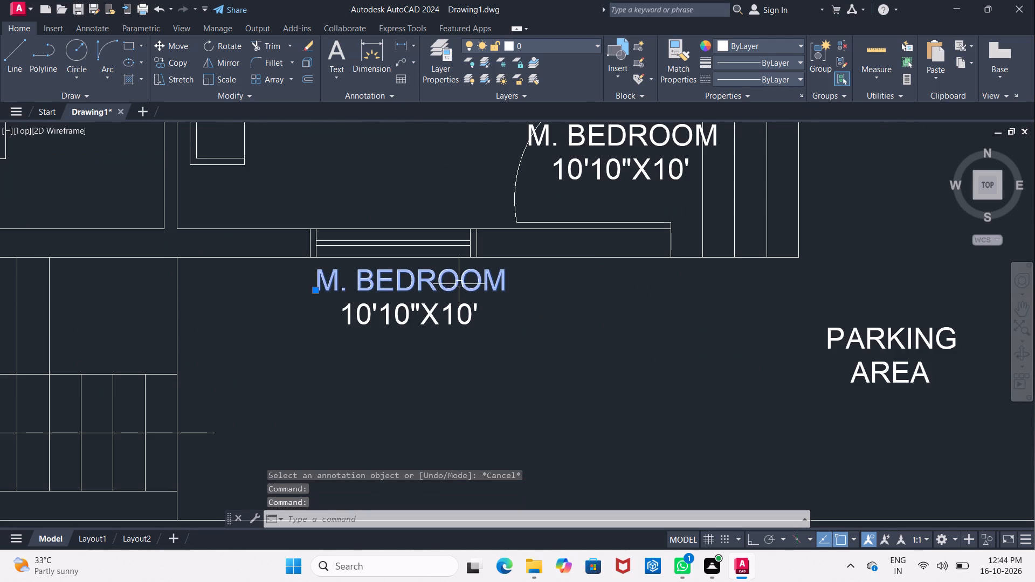
{"action": "left_click", "coordinate": [459, 284]}
{"action": "right_click", "coordinate": [459, 284]}
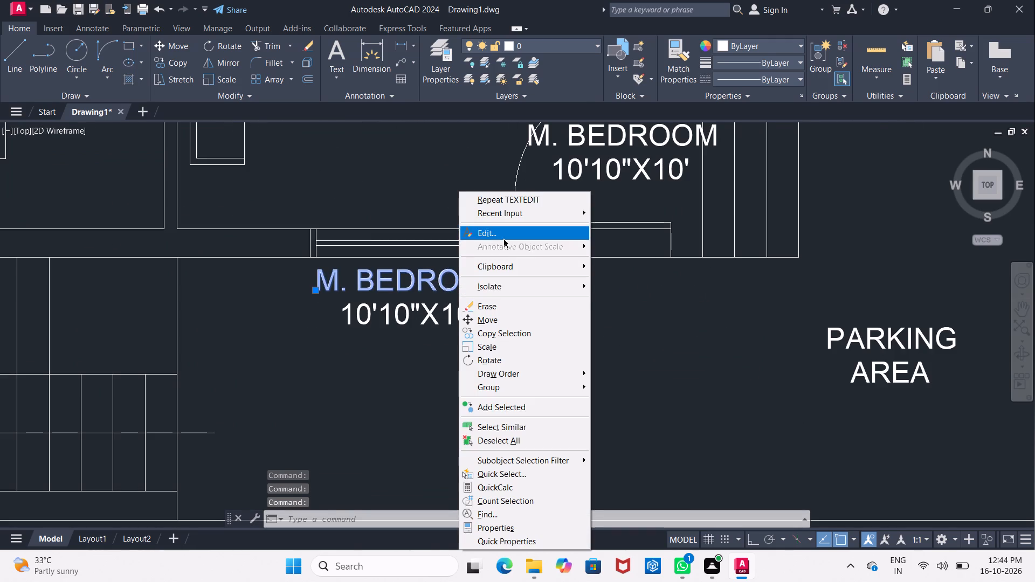
{"action": "left_click", "coordinate": [503, 238]}
{"action": "left_click", "coordinate": [501, 283]}
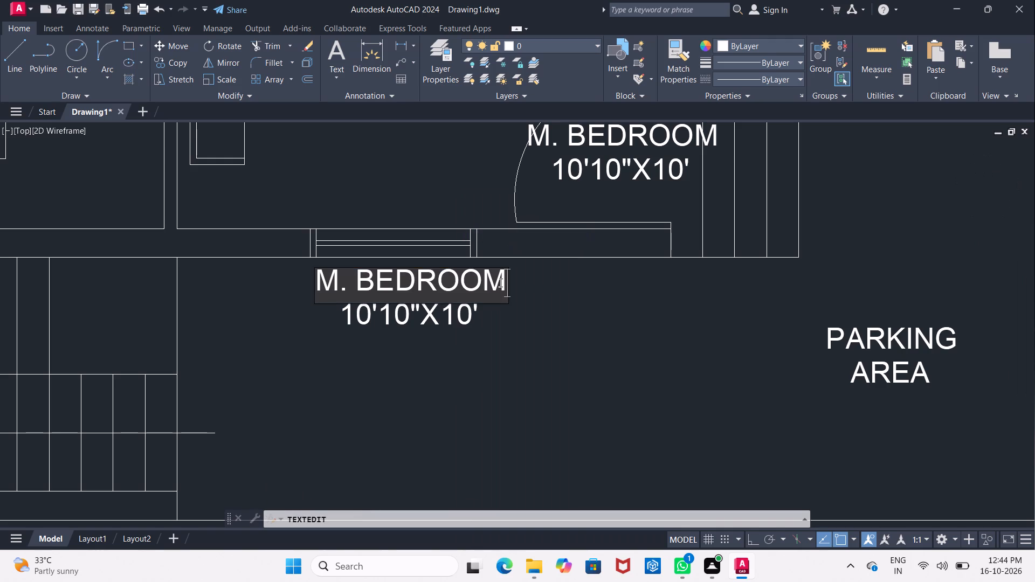
{"action": "key", "text": "BackSpace"}
{"action": "key", "text": "BackSpace"}
{"action": "key", "text": "BackSpace"}
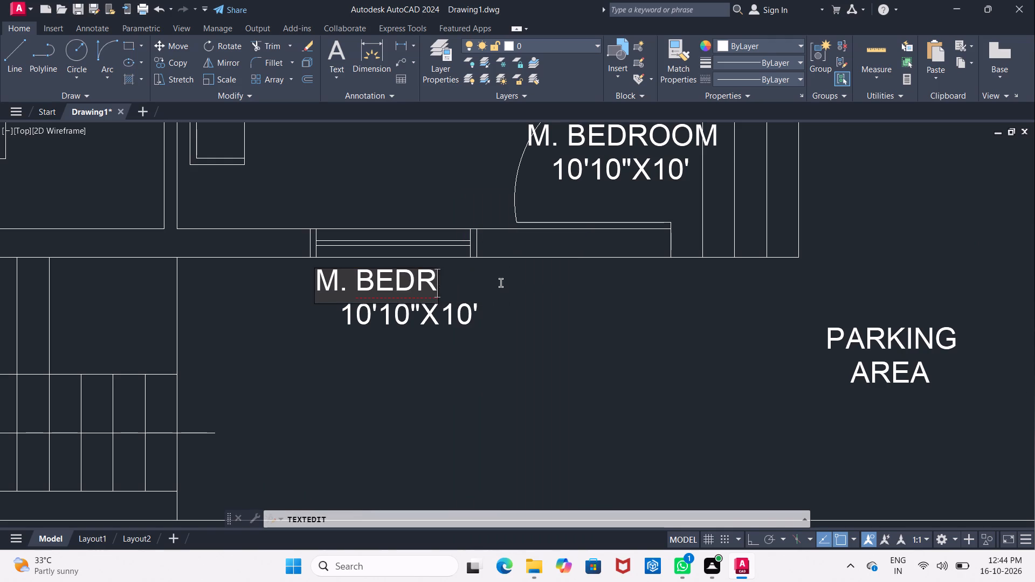
{"action": "key", "text": "BackSpace"}
{"action": "key", "text": "BackSpace"}
{"action": "key", "text": "BackSpace"}
{"action": "key", "text": "BackSpace"}
{"action": "key", "text": "BackSpace"}
{"action": "key", "text": "BackSpace"}
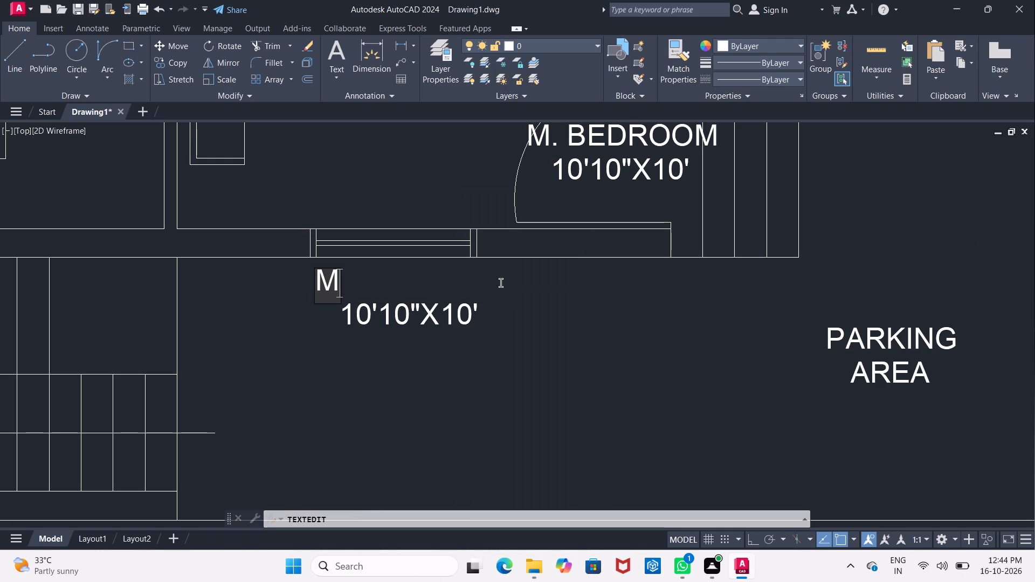
{"action": "key", "text": "BackSpace"}
{"action": "key", "text": "w"}
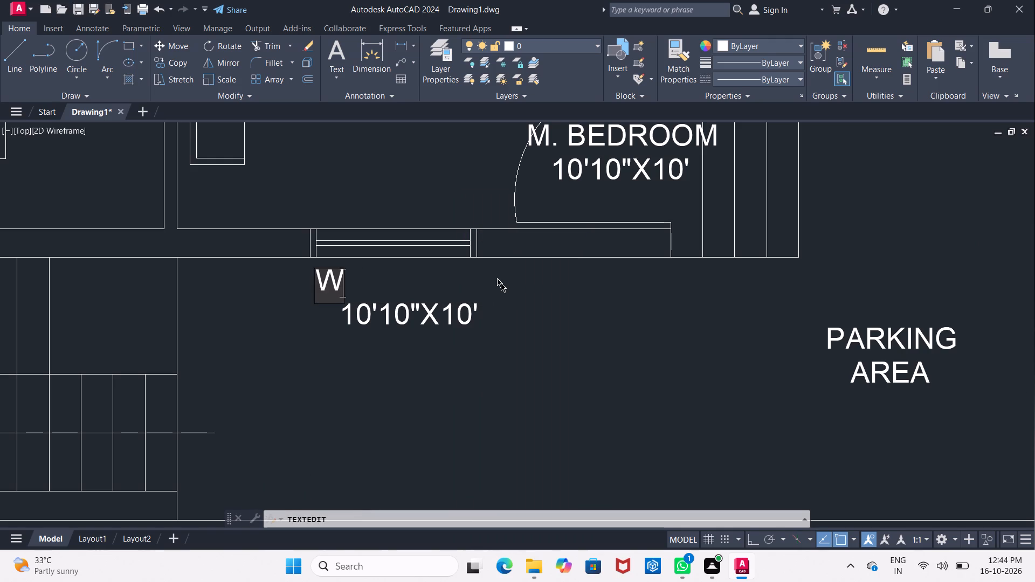
{"action": "key", "text": "Left"}
{"action": "key", "text": "space"}
{"action": "key", "text": "space"}
{"action": "key", "text": "space"}
{"action": "key", "text": "space"}
{"action": "key", "text": "space"}
{"action": "key", "text": "space"}
{"action": "key", "text": "space"}
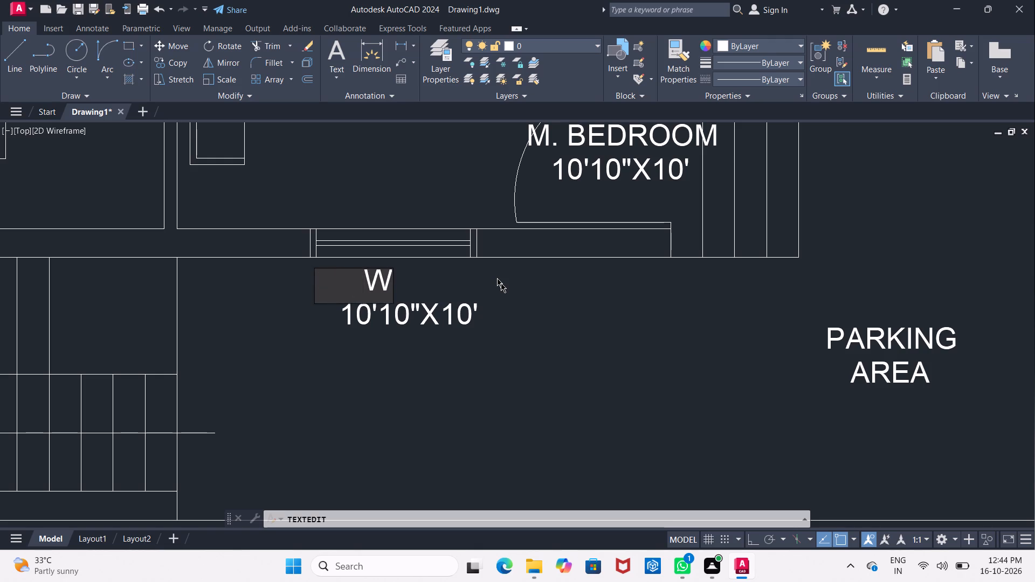
{"action": "key", "text": "space"}
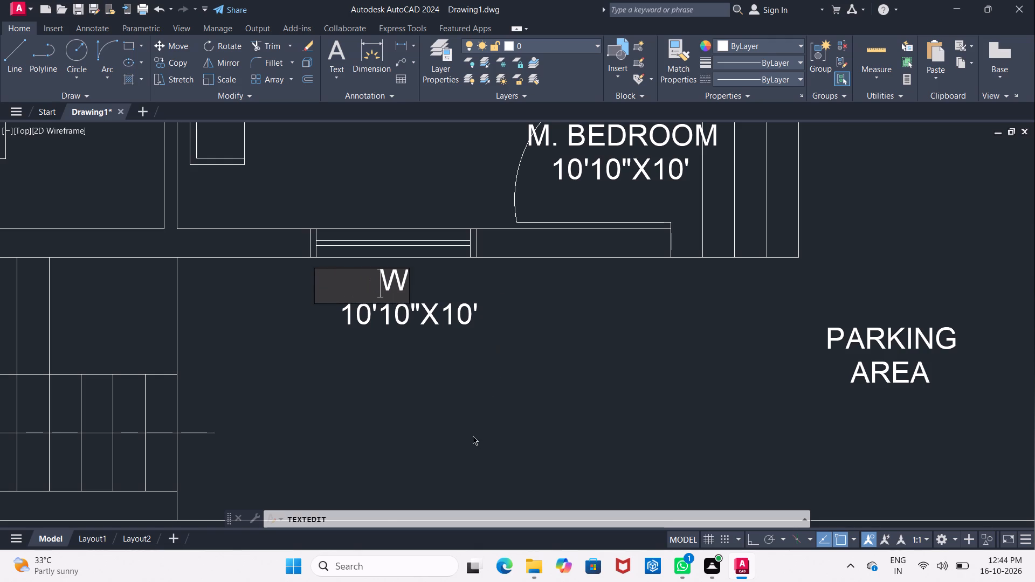
{"action": "left_click", "coordinate": [473, 423]}
{"action": "key", "text": "Escape"}
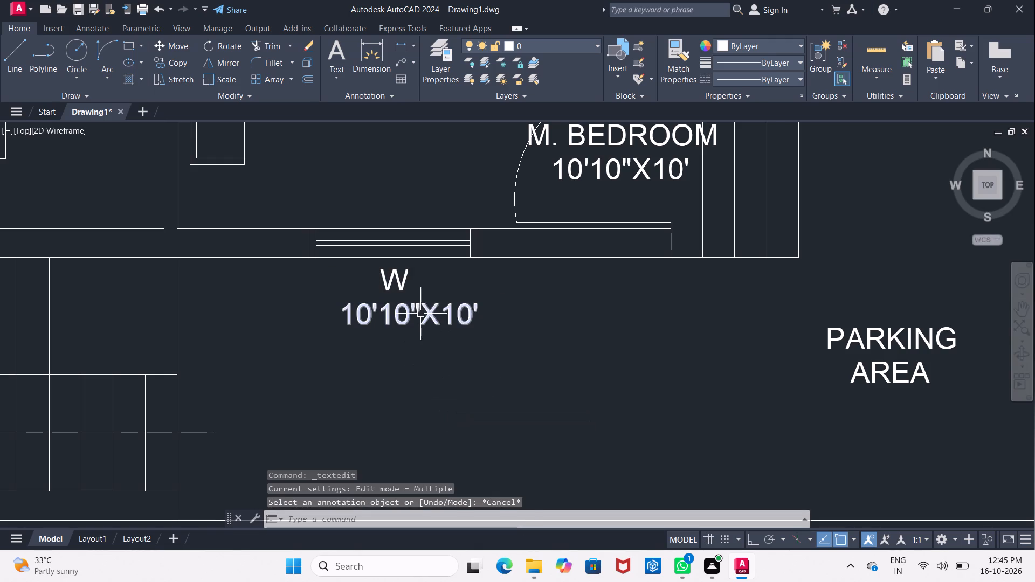
Delete the spare 10'10"X10' text below the W tag of the south window east of the staircase.
{"action": "left_click", "coordinate": [420, 315]}
{"action": "left_click", "coordinate": [418, 322]}
{"action": "key", "text": "Escape"}
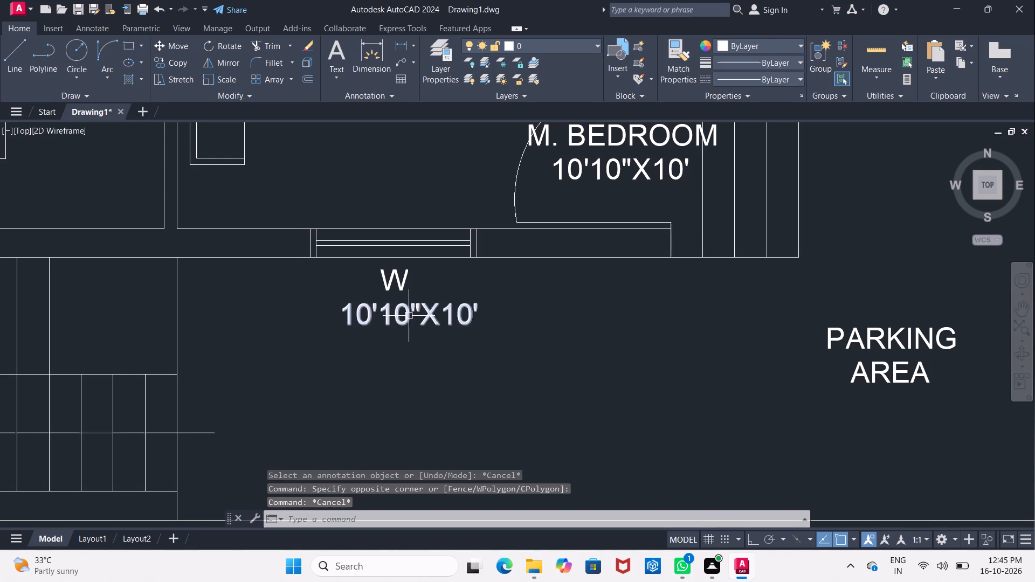
{"action": "left_click", "coordinate": [409, 316]}
{"action": "key", "text": "Delete"}
Delete the outer duplicate W1 tag on the boundary line beside the southwest bedroom's west window.
{"action": "scroll", "coordinate": [412, 340], "scroll_direction": "down", "scroll_amount": 1}
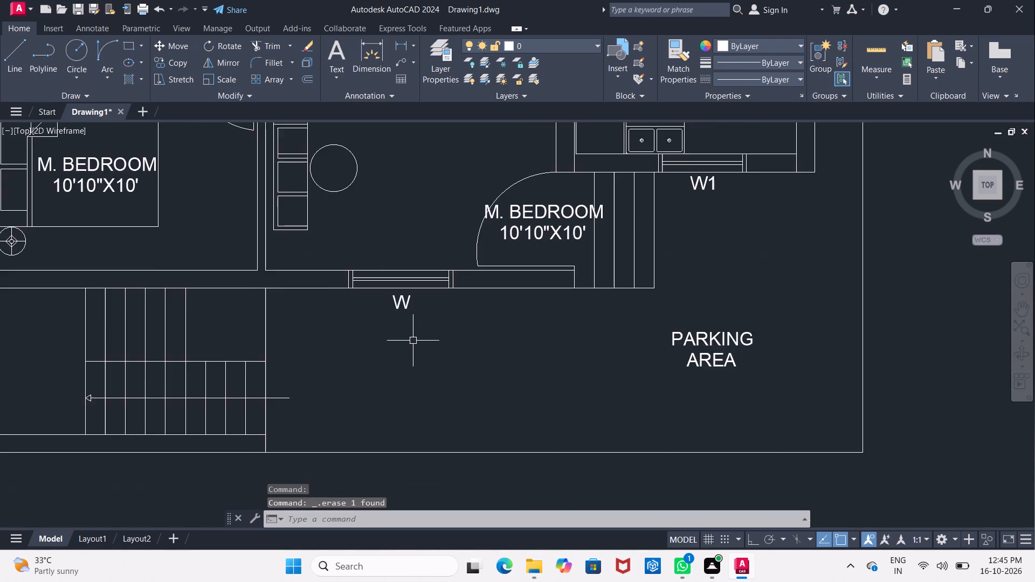
{"action": "scroll", "coordinate": [416, 347], "scroll_direction": "down", "scroll_amount": 2}
{"action": "scroll", "coordinate": [231, 307], "scroll_direction": "up", "scroll_amount": 3}
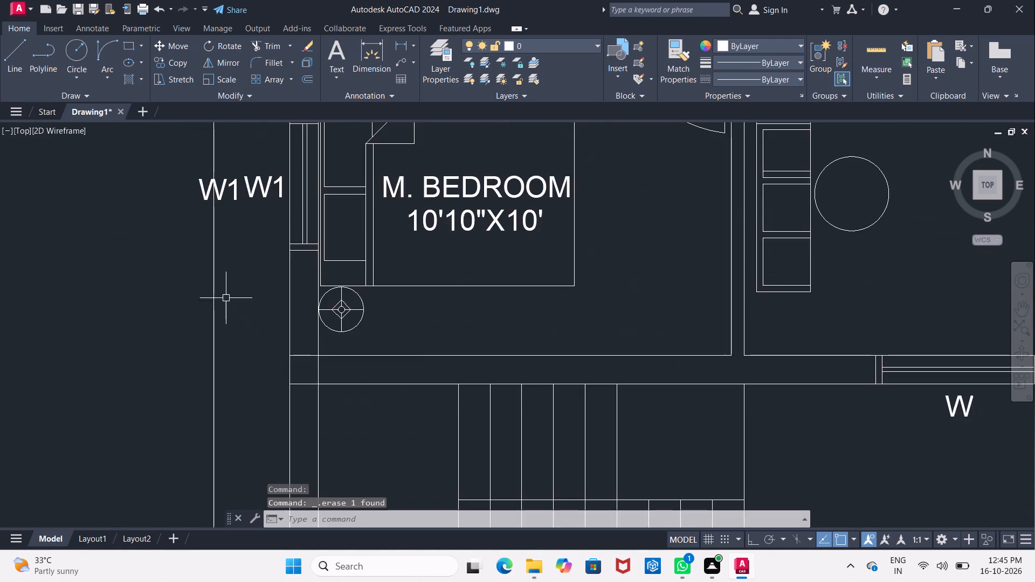
{"action": "scroll", "coordinate": [220, 278], "scroll_direction": "up", "scroll_amount": 1}
{"action": "middle_click_drag", "start_coordinate": [214, 203], "coordinate": [216, 313]}
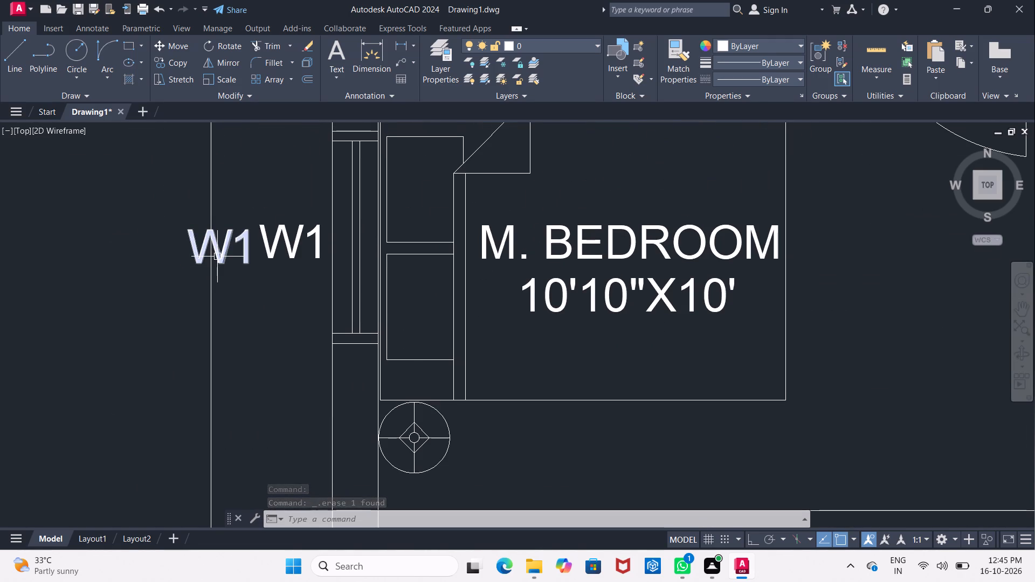
{"action": "left_click", "coordinate": [217, 257]}
{"action": "key", "text": "Delete"}
Change the M. BEDROOM text at the main entrance door beside the steps to MD.
{"action": "scroll", "coordinate": [248, 293], "scroll_direction": "down", "scroll_amount": 4}
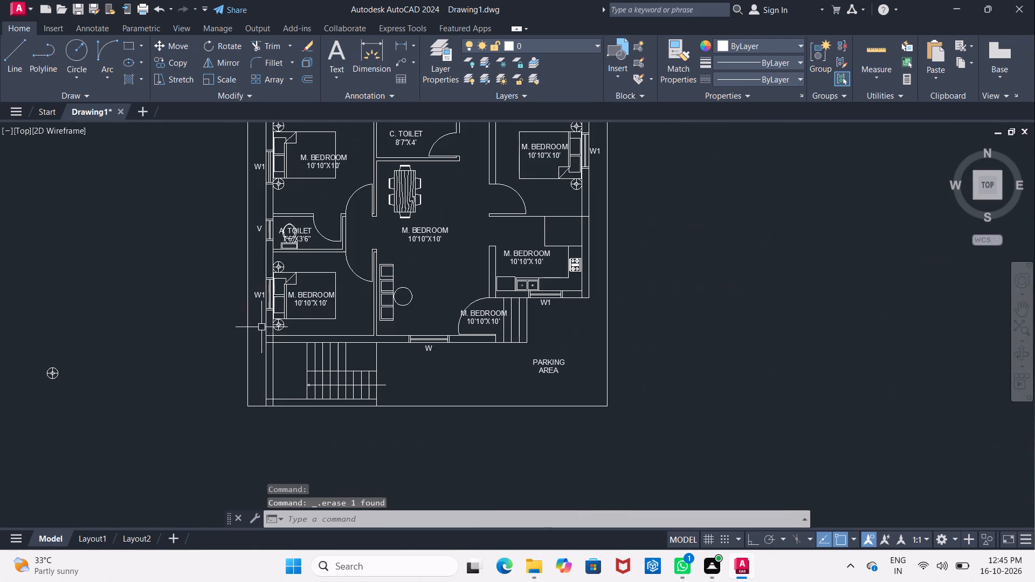
{"action": "middle_click_drag", "start_coordinate": [459, 385], "coordinate": [443, 390]}
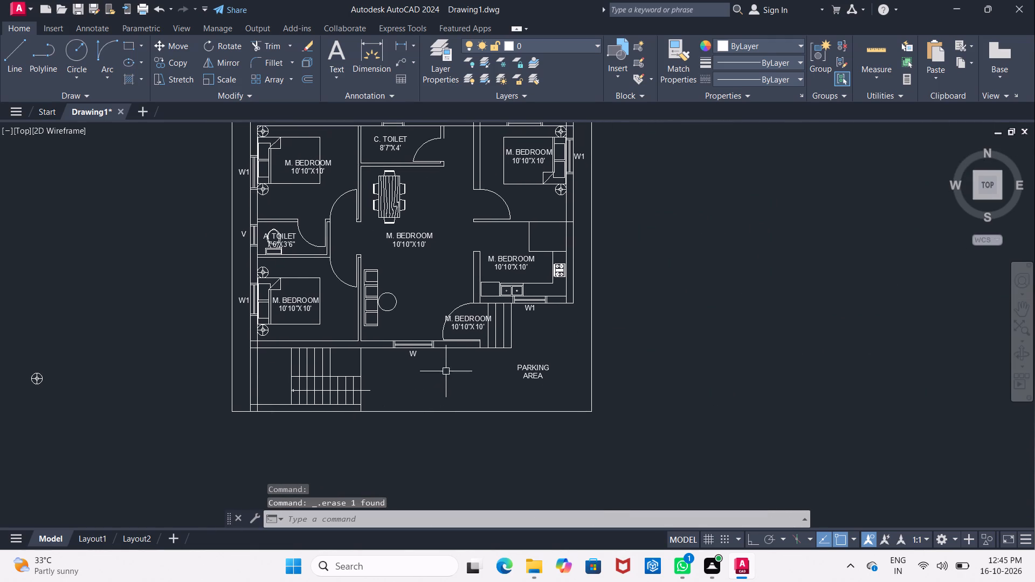
{"action": "scroll", "coordinate": [472, 318], "scroll_direction": "up", "scroll_amount": 4}
{"action": "left_click", "coordinate": [472, 320]}
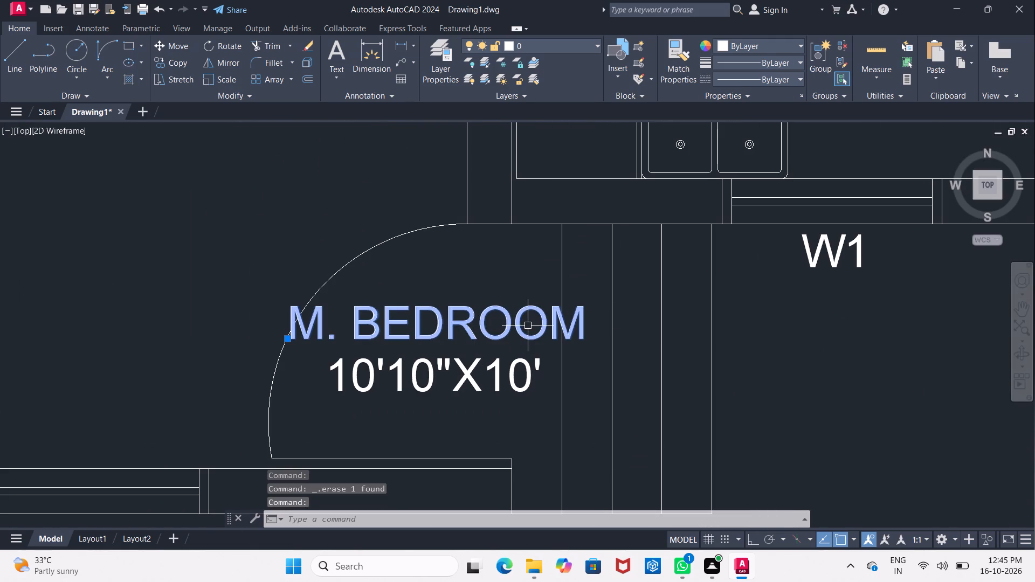
{"action": "right_click", "coordinate": [528, 326]}
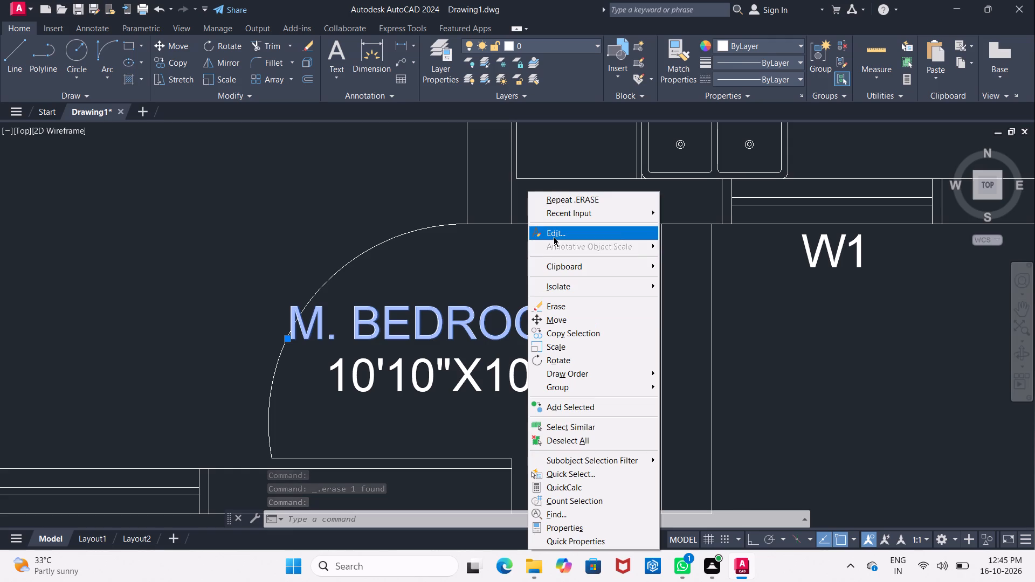
{"action": "left_click", "coordinate": [554, 237]}
{"action": "left_click", "coordinate": [578, 325]}
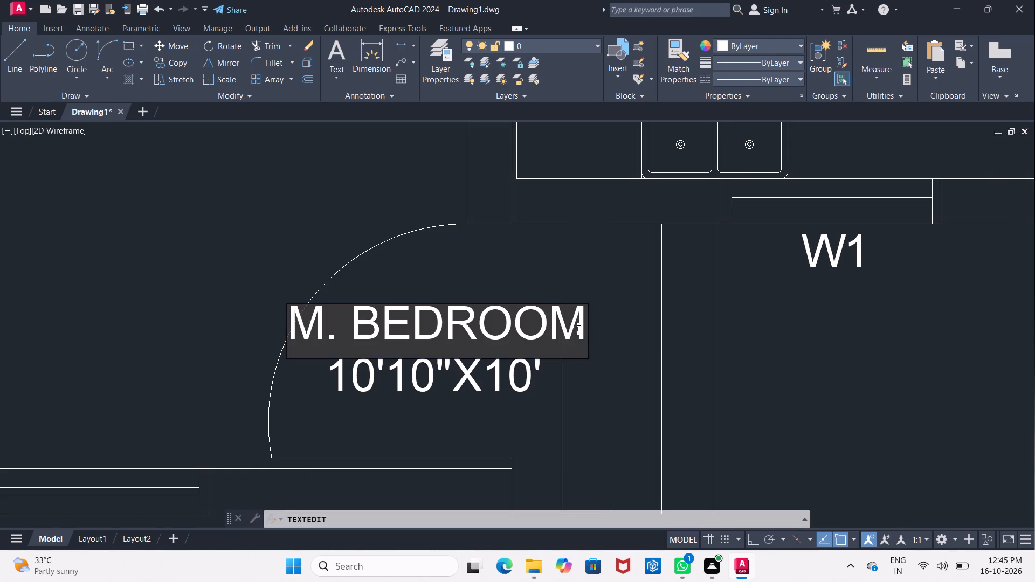
{"action": "key", "text": "BackSpace"}
{"action": "key", "text": "BackSpace"}
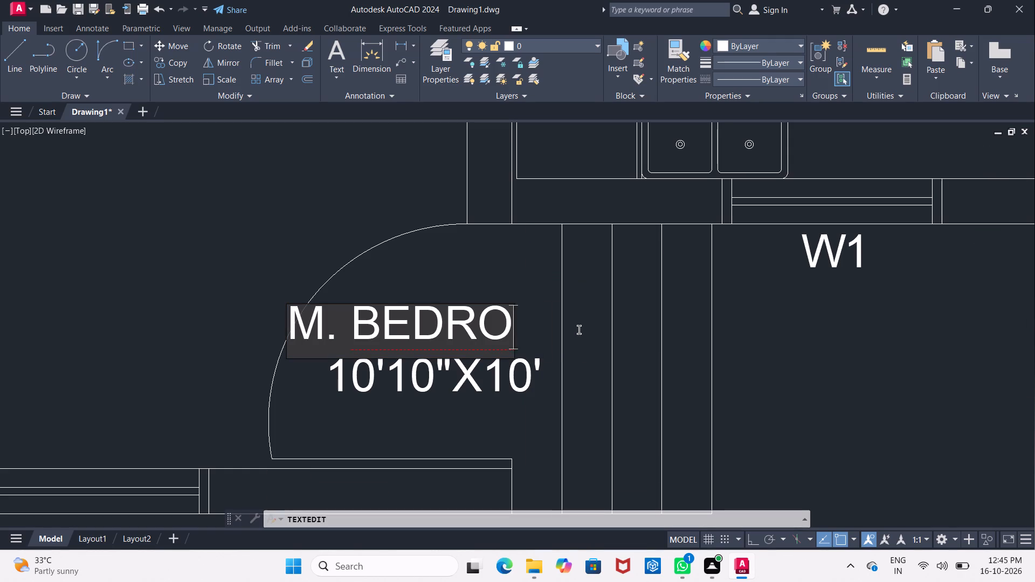
{"action": "key", "text": "BackSpace"}
{"action": "key", "text": "BackSpace"}
{"action": "key", "text": "BackSpace"}
{"action": "key", "text": "BackSpace"}
{"action": "key", "text": "BackSpace"}
{"action": "key", "text": "BackSpace"}
{"action": "key", "text": "BackSpace"}
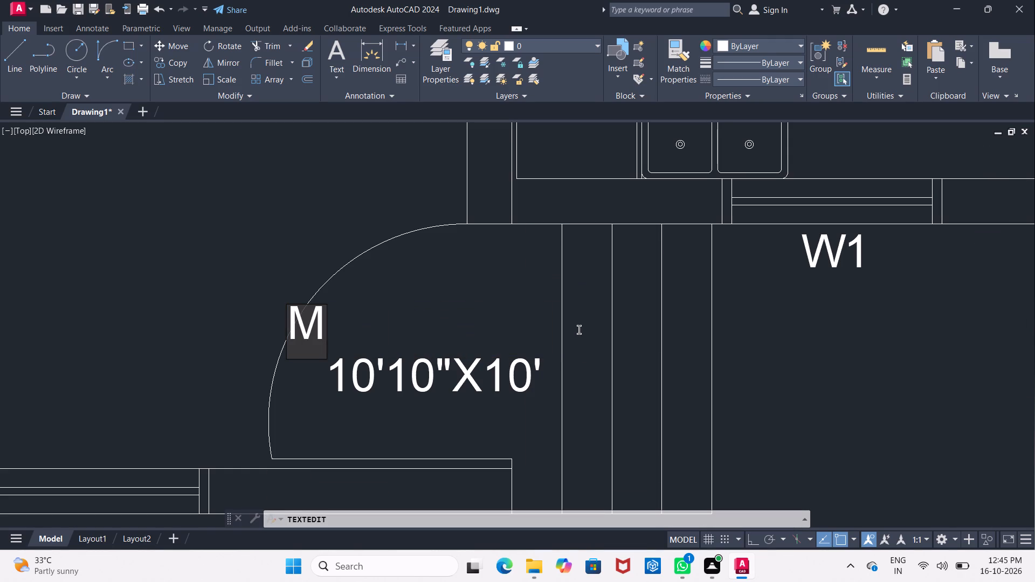
{"action": "key", "text": "d"}
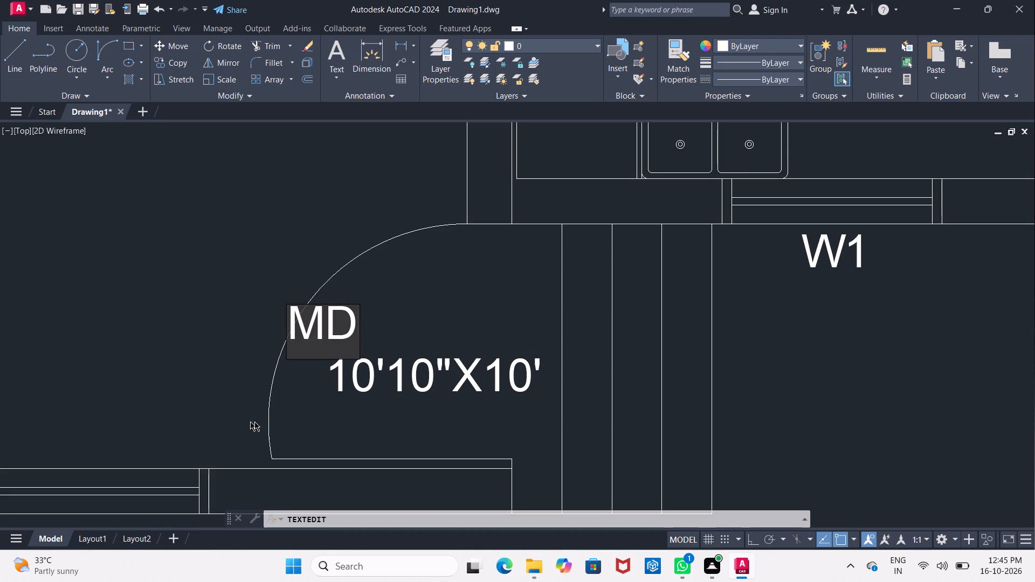
{"action": "left_click", "coordinate": [289, 418]}
{"action": "key", "text": "Escape"}
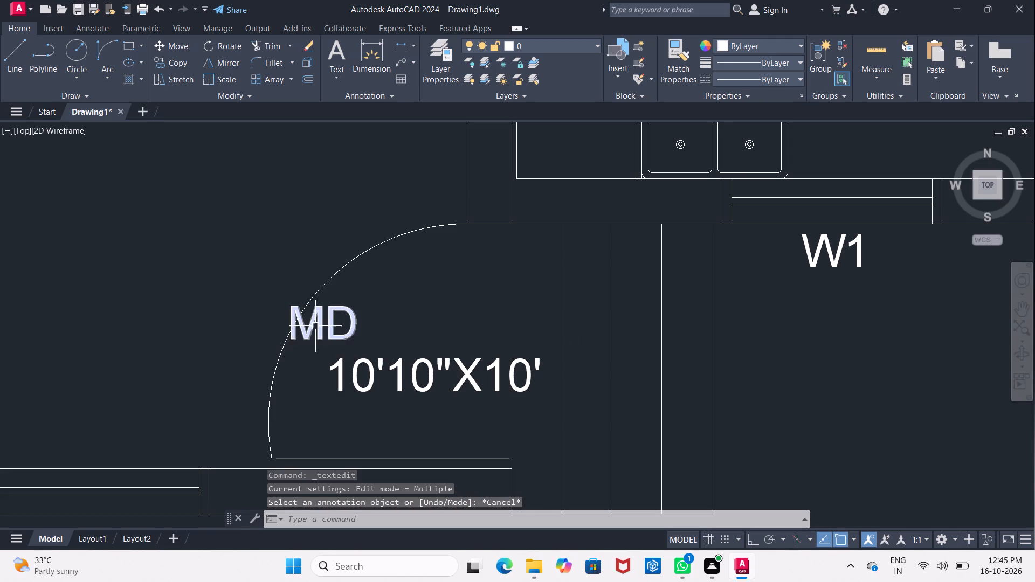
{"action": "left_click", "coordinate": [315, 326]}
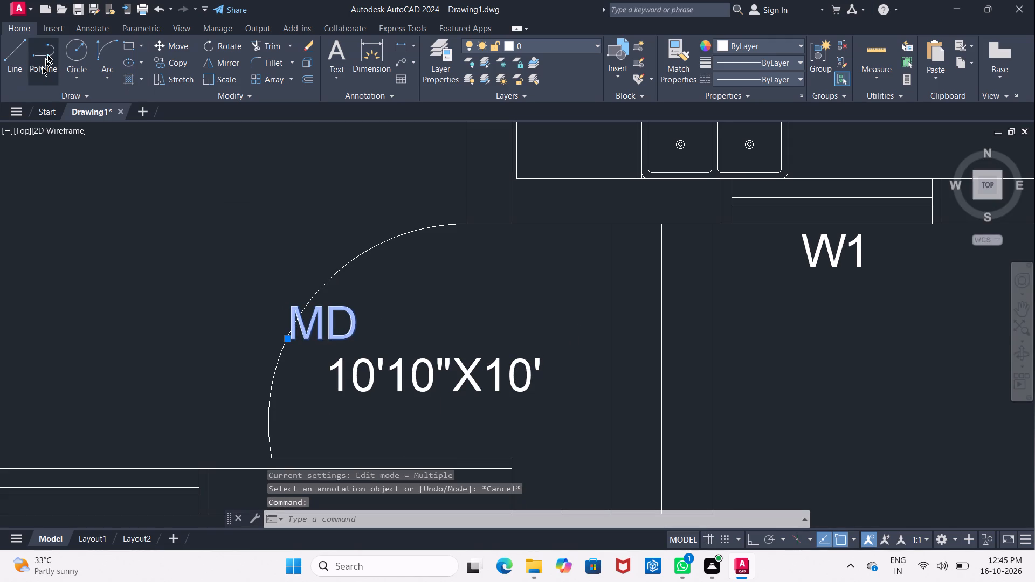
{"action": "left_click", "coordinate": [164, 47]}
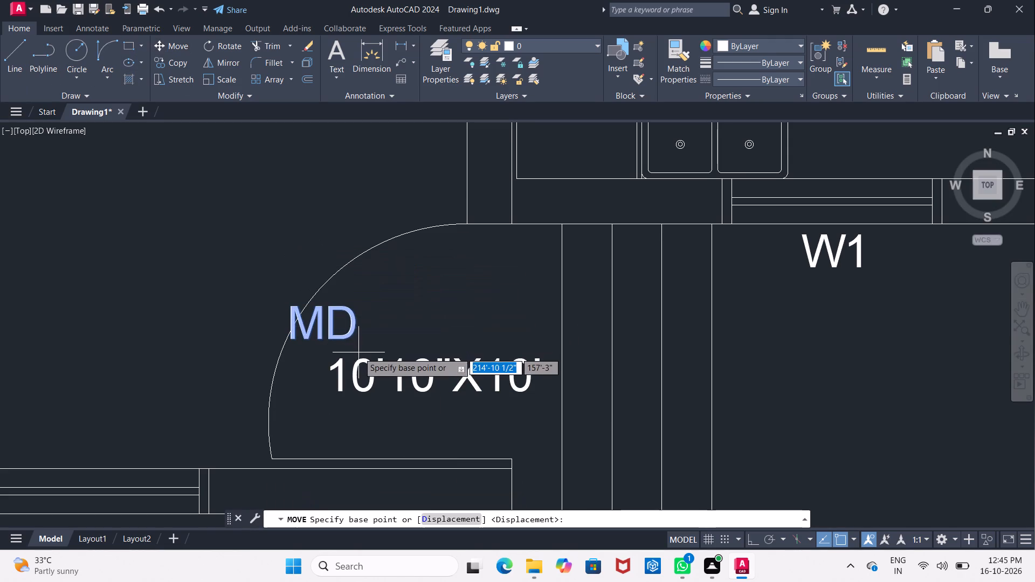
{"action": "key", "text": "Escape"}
Delete the 10'10"X10' text below the MD tag at the main entrance door.
{"action": "left_click", "coordinate": [378, 366]}
{"action": "key", "text": "Delete"}
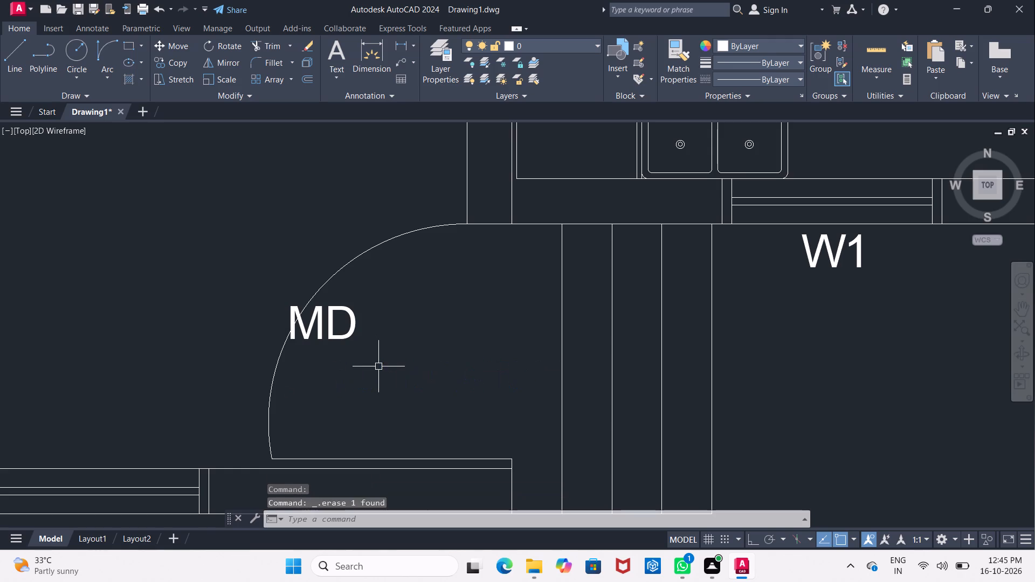
Move the MD tag east off the door swing arc into the main door opening beside the steps.
{"action": "left_click", "coordinate": [339, 336]}
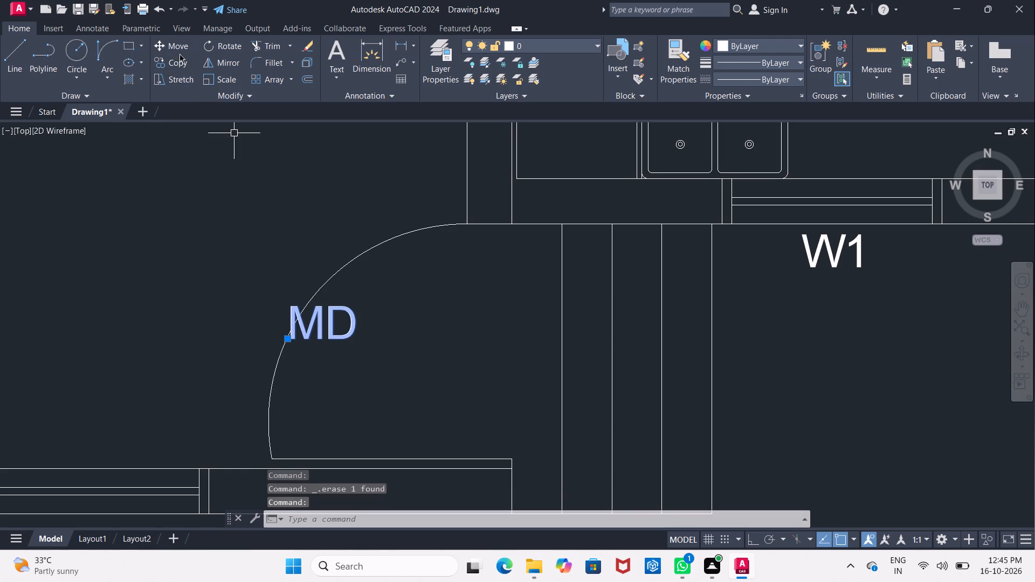
{"action": "left_click", "coordinate": [179, 50]}
{"action": "left_click", "coordinate": [328, 331]}
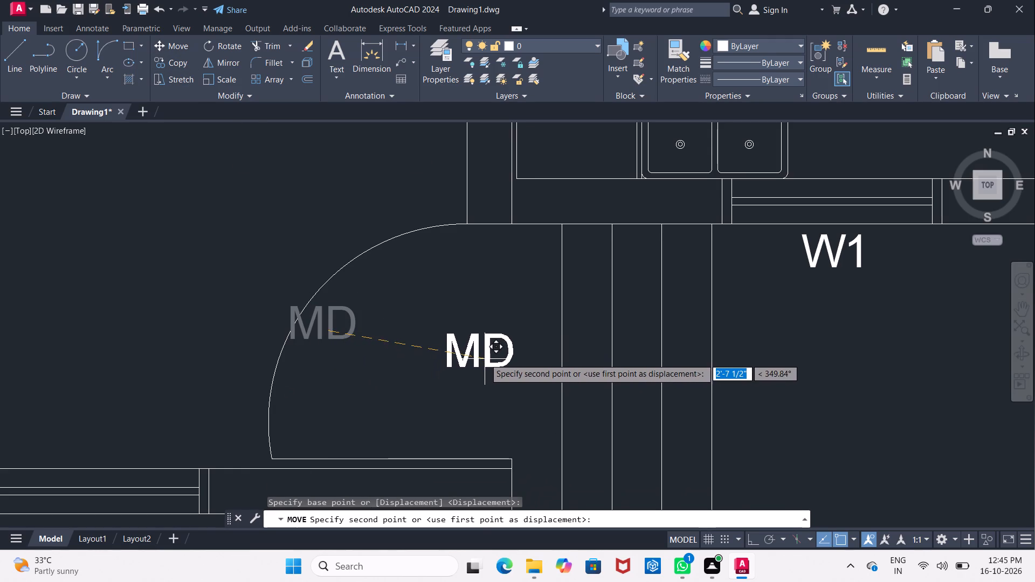
{"action": "left_click", "coordinate": [496, 350]}
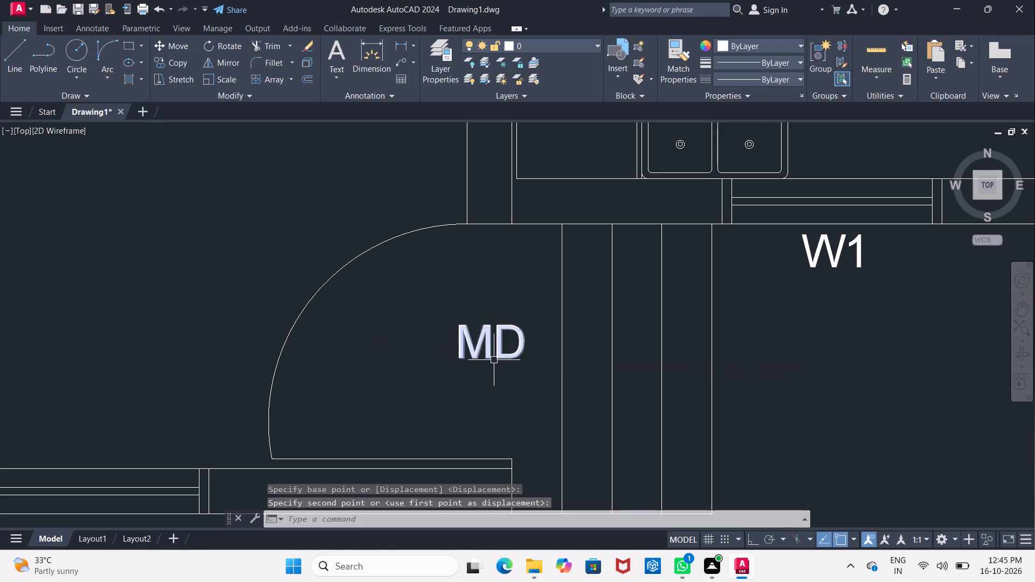
Move the MD tag straight north with Ortho on, placing it in the kitchen's west wall opening.
{"action": "scroll", "coordinate": [493, 360], "scroll_direction": "down", "scroll_amount": 2}
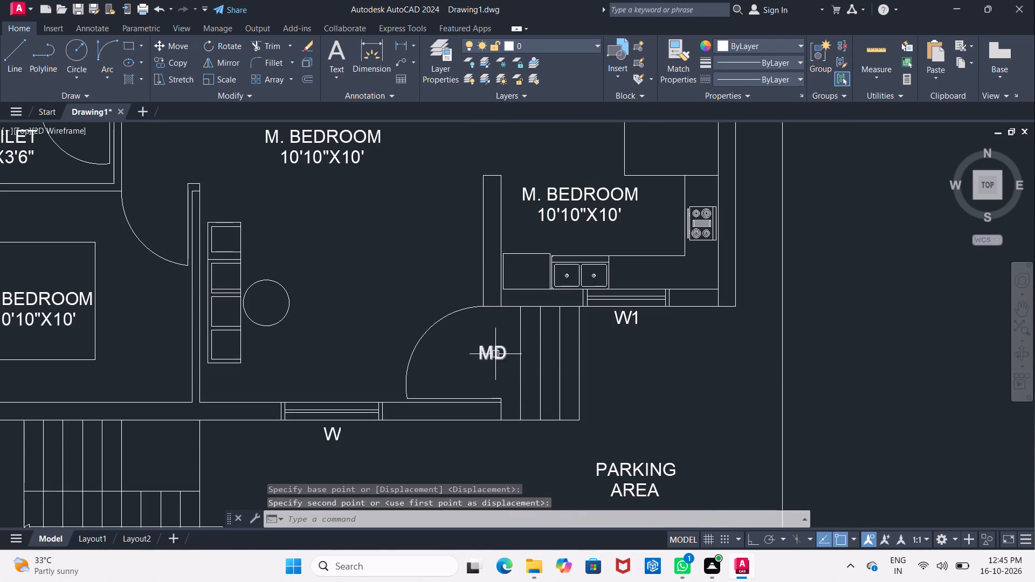
{"action": "left_click", "coordinate": [495, 354]}
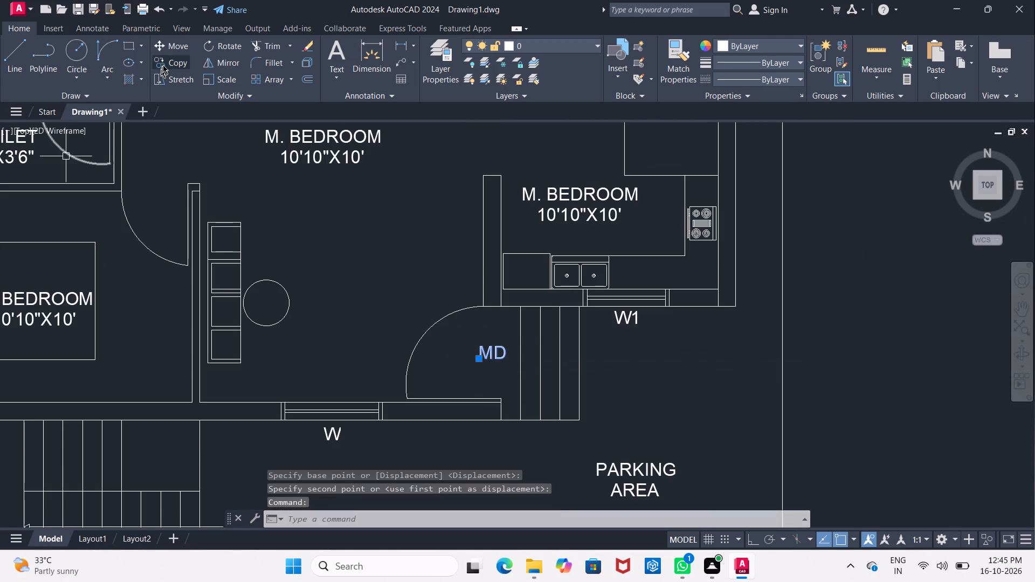
{"action": "left_click", "coordinate": [169, 50]}
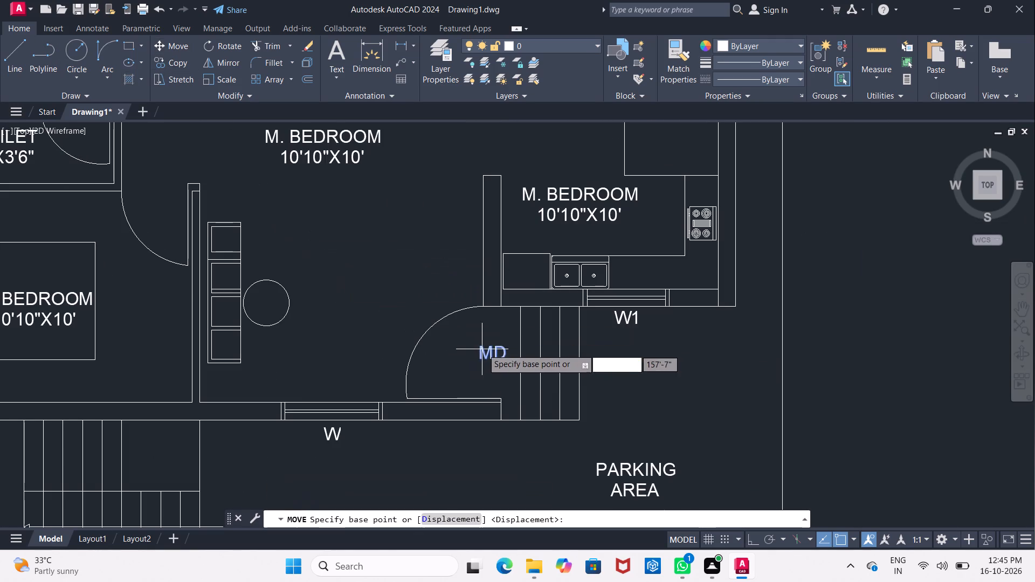
{"action": "left_click", "coordinate": [488, 351]}
{"action": "middle_click_drag", "start_coordinate": [383, 266], "coordinate": [338, 368]}
{"action": "scroll", "coordinate": [383, 266], "scroll_direction": "down", "scroll_amount": 1}
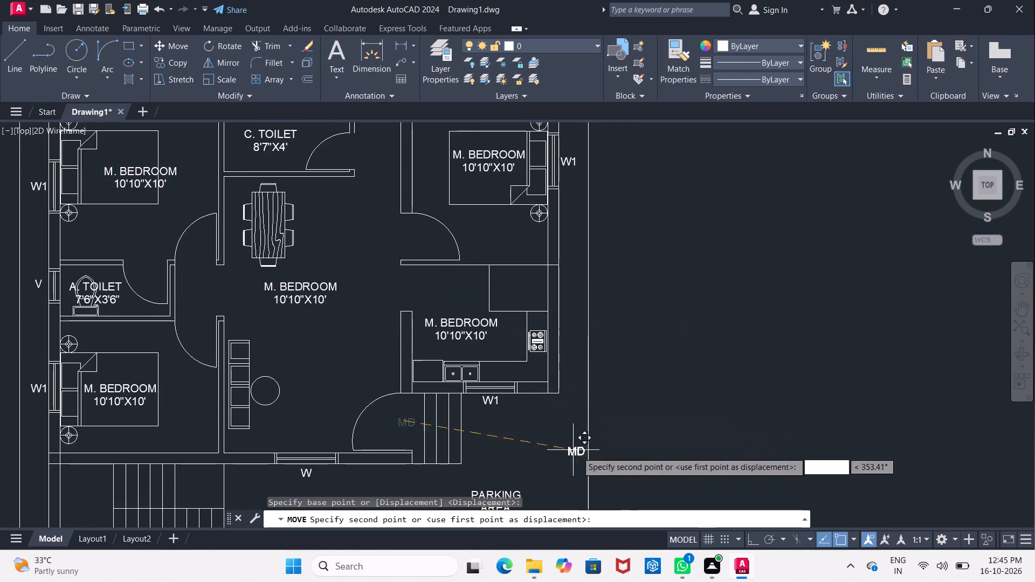
{"action": "left_click", "coordinate": [753, 542]}
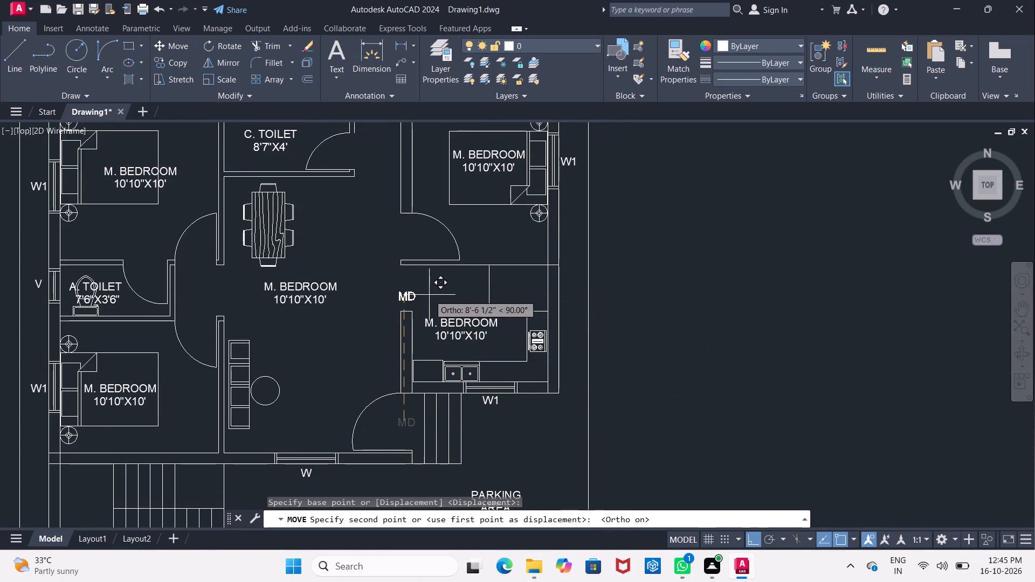
{"action": "left_click", "coordinate": [429, 289]}
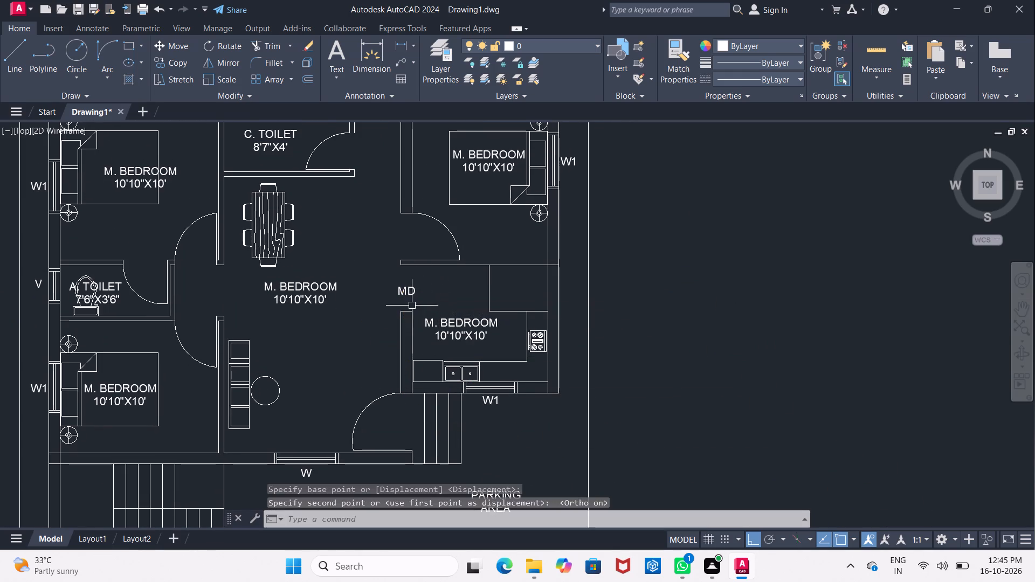
{"action": "key", "text": "Escape"}
Change the MD tag in the kitchen opening to D, indented with one leading space.
{"action": "scroll", "coordinate": [409, 297], "scroll_direction": "up", "scroll_amount": 3}
{"action": "left_click", "coordinate": [406, 289]}
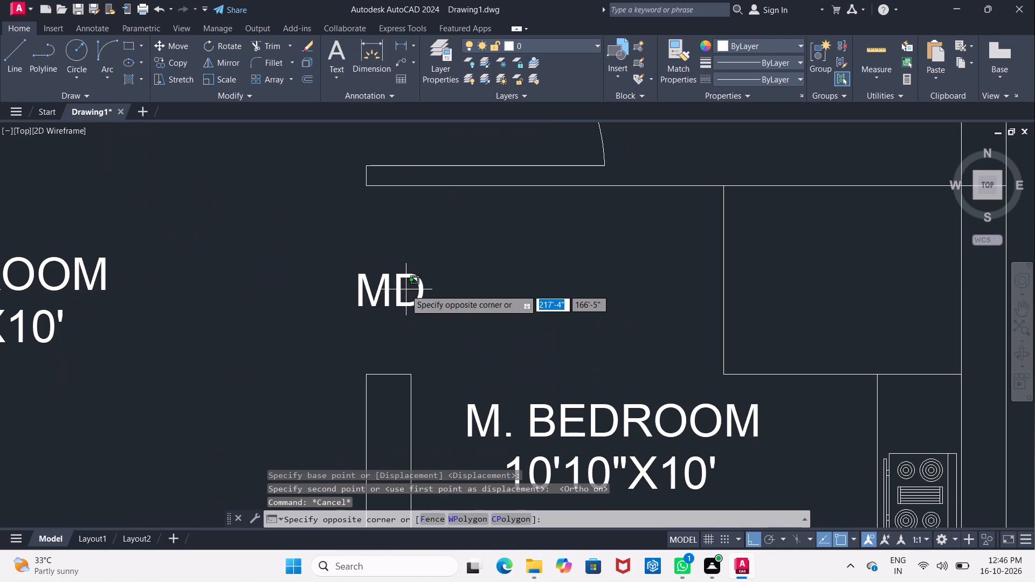
{"action": "double_click", "coordinate": [400, 292]}
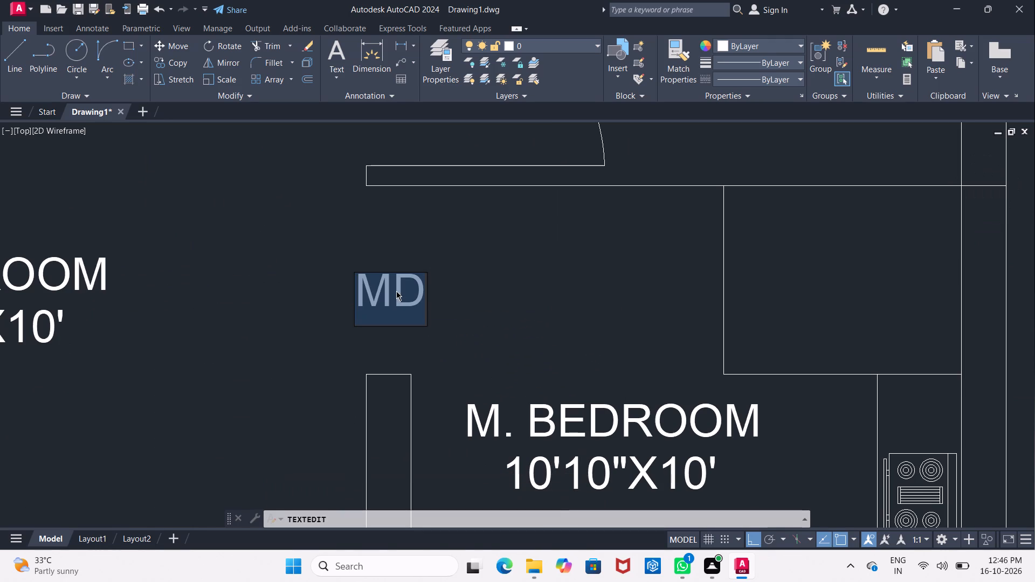
{"action": "left_click", "coordinate": [396, 291]}
{"action": "key", "text": "BackSpace"}
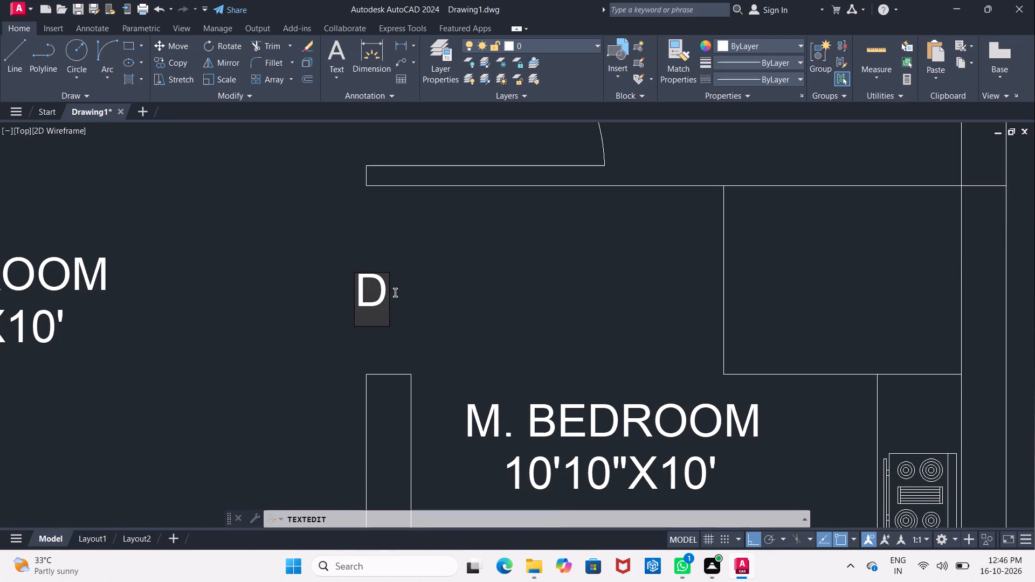
{"action": "key", "text": "space"}
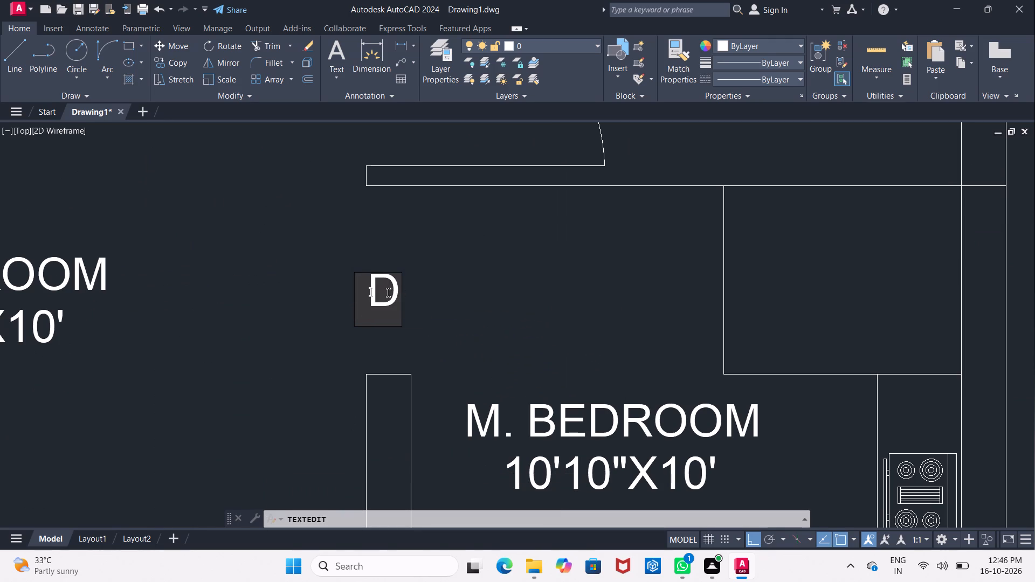
{"action": "left_click", "coordinate": [314, 276]}
{"action": "key", "text": "Escape"}
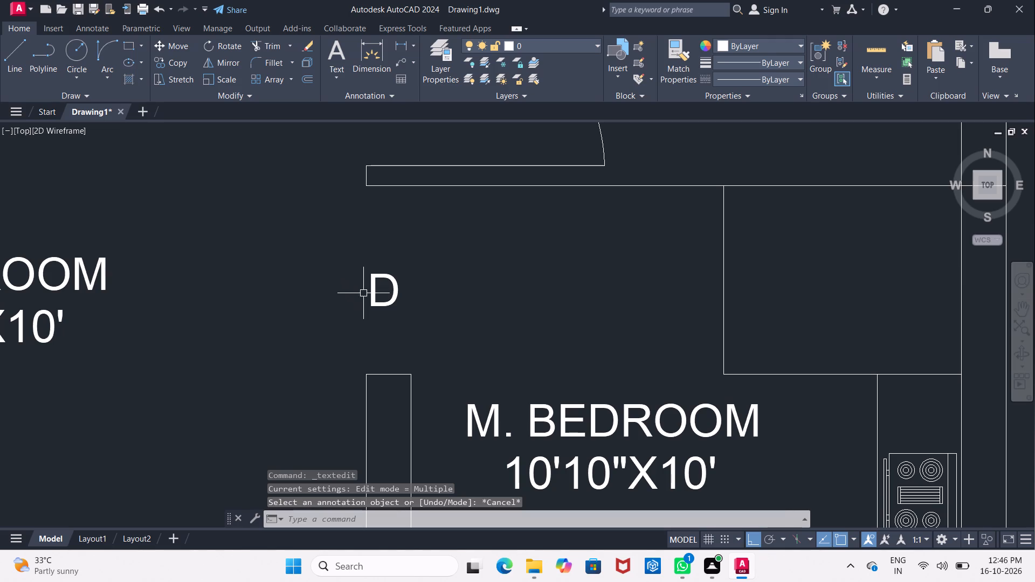
Copy the D tag from the kitchen opening about 3'-10" north to the door opening of the bedroom above the kitchen.
{"action": "left_click", "coordinate": [374, 301]}
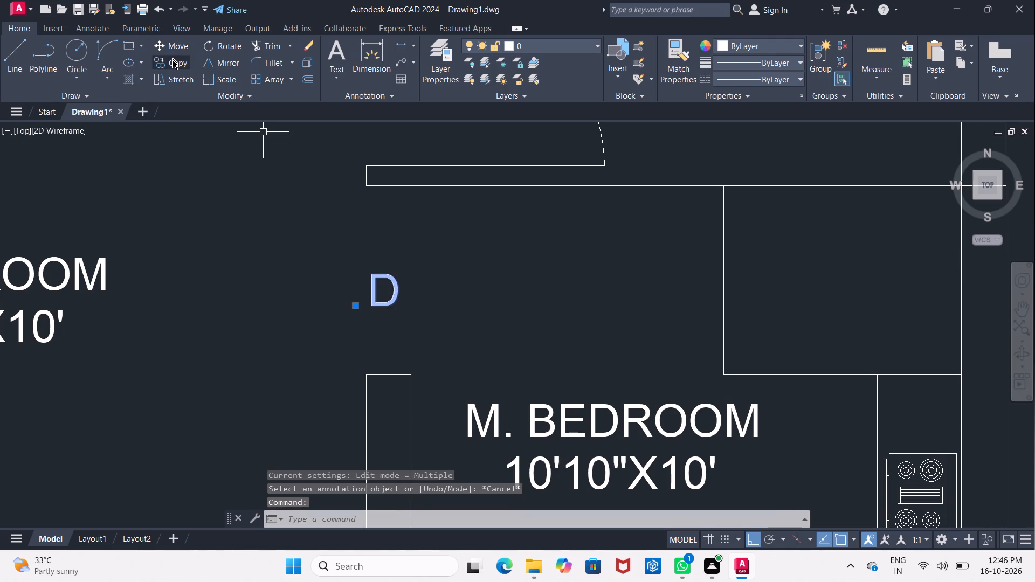
{"action": "left_click", "coordinate": [172, 60]}
{"action": "left_click", "coordinate": [383, 289]}
{"action": "middle_click_drag", "start_coordinate": [390, 200], "coordinate": [369, 328]}
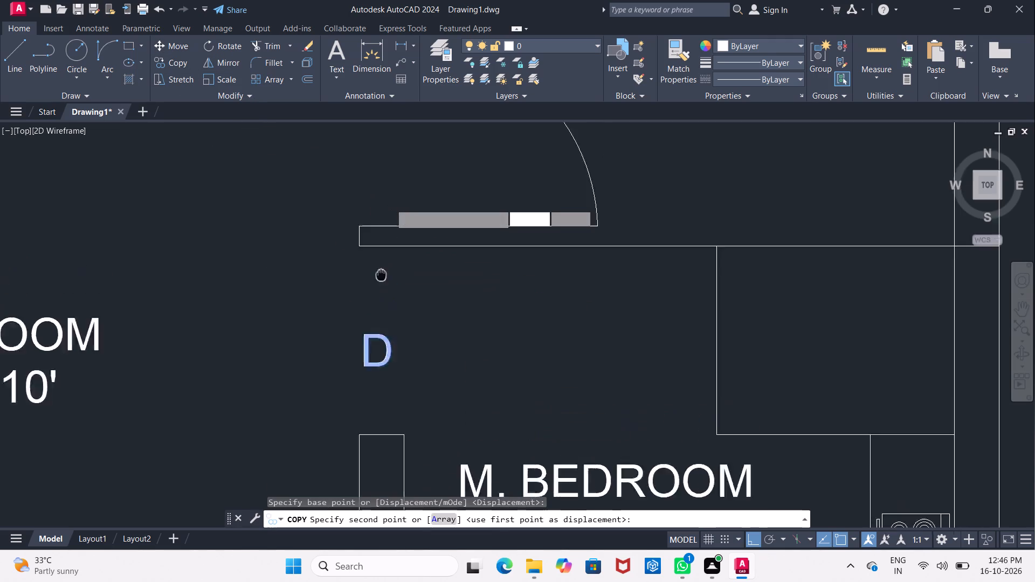
{"action": "middle_click_drag", "start_coordinate": [369, 328], "coordinate": [349, 411]}
{"action": "scroll", "coordinate": [349, 411], "scroll_direction": "up", "scroll_amount": 1}
{"action": "scroll", "coordinate": [354, 323], "scroll_direction": "down", "scroll_amount": 3}
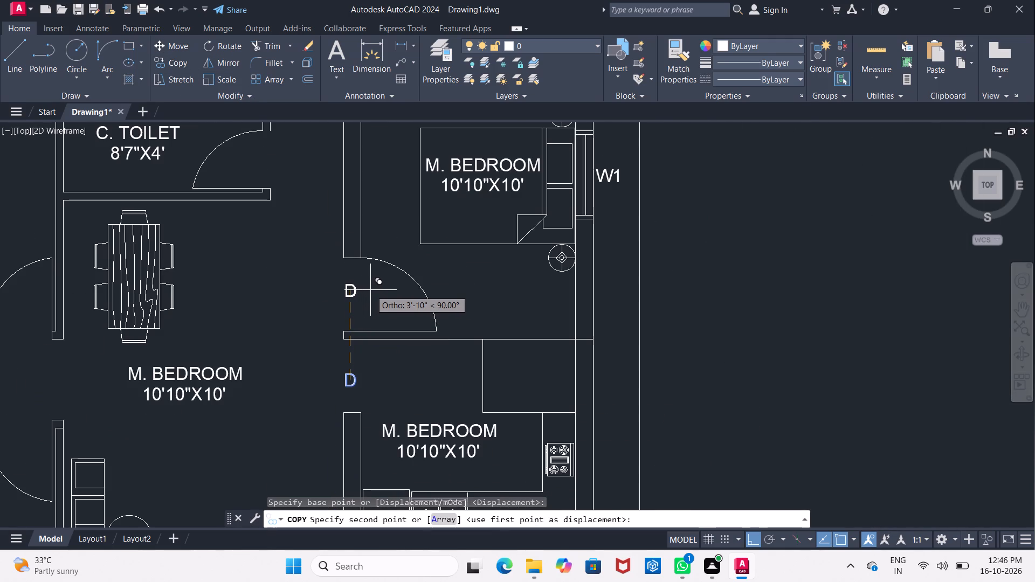
{"action": "left_click", "coordinate": [371, 290]}
{"action": "key", "text": "Escape"}
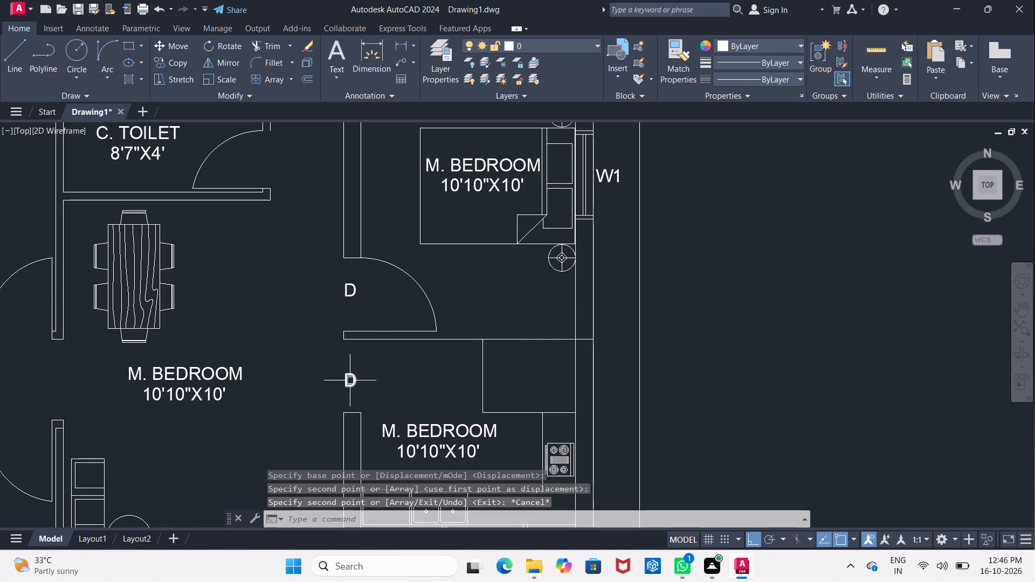
Change the D tag in the kitchen's west wall opening to ARCH.
{"action": "left_click", "coordinate": [350, 381]}
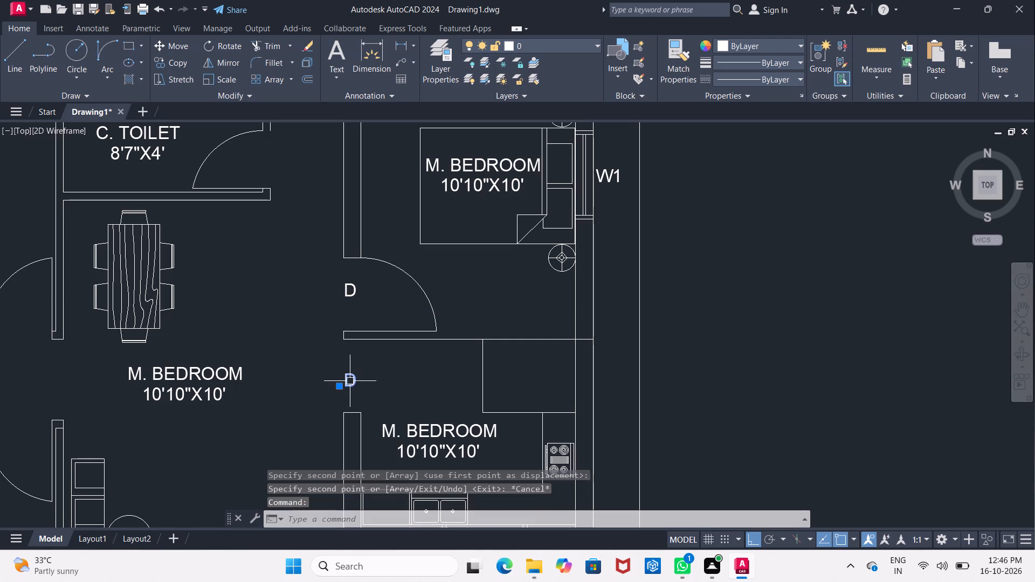
{"action": "right_click", "coordinate": [350, 381]}
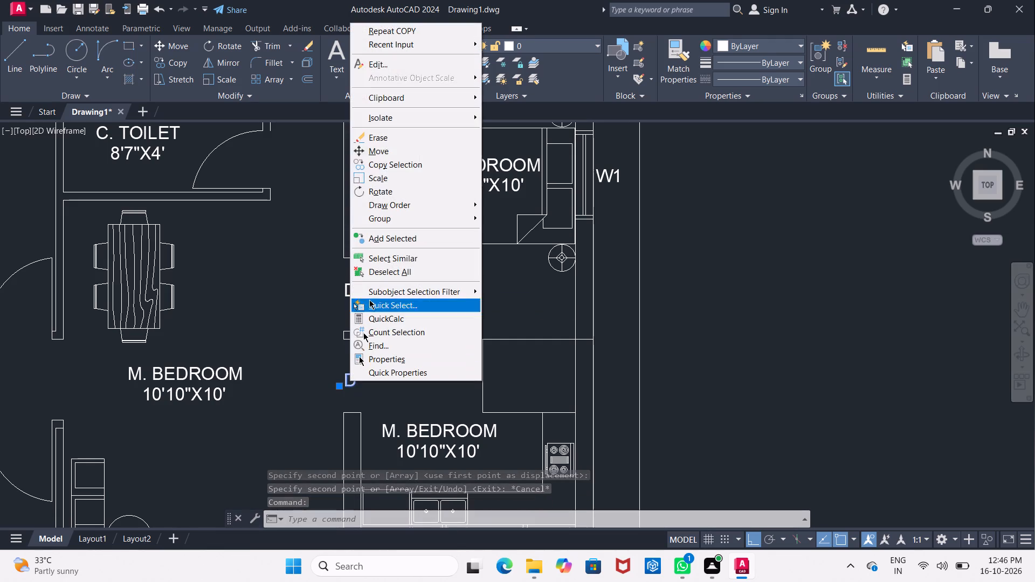
{"action": "left_click", "coordinate": [383, 65]}
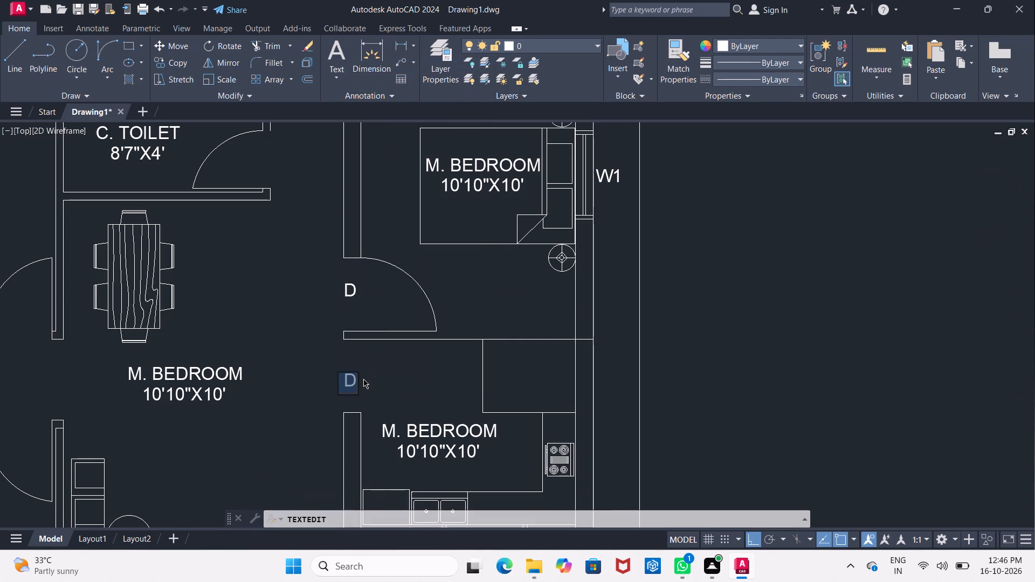
{"action": "left_click", "coordinate": [355, 384]}
{"action": "key", "text": "BackSpace"}
{"action": "key", "text": "a"}
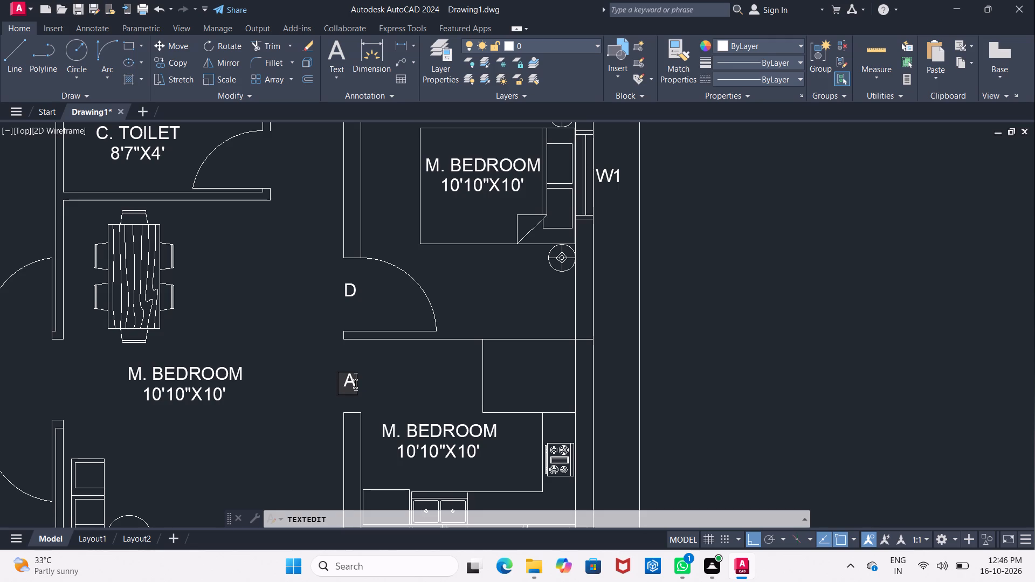
{"action": "type", "text": "RC"}
{"action": "key", "text": "h"}
{"action": "left_click", "coordinate": [289, 410]}
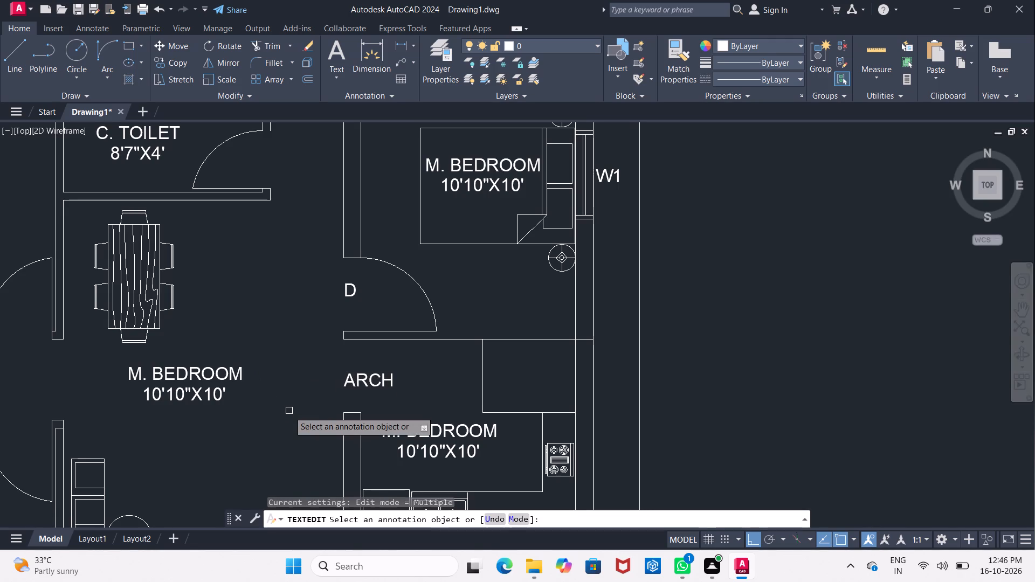
{"action": "key", "text": "Escape"}
Rotate the ARCH tag 90° so it reads vertically upward.
{"action": "middle_click_drag", "start_coordinate": [294, 413], "coordinate": [280, 306]}
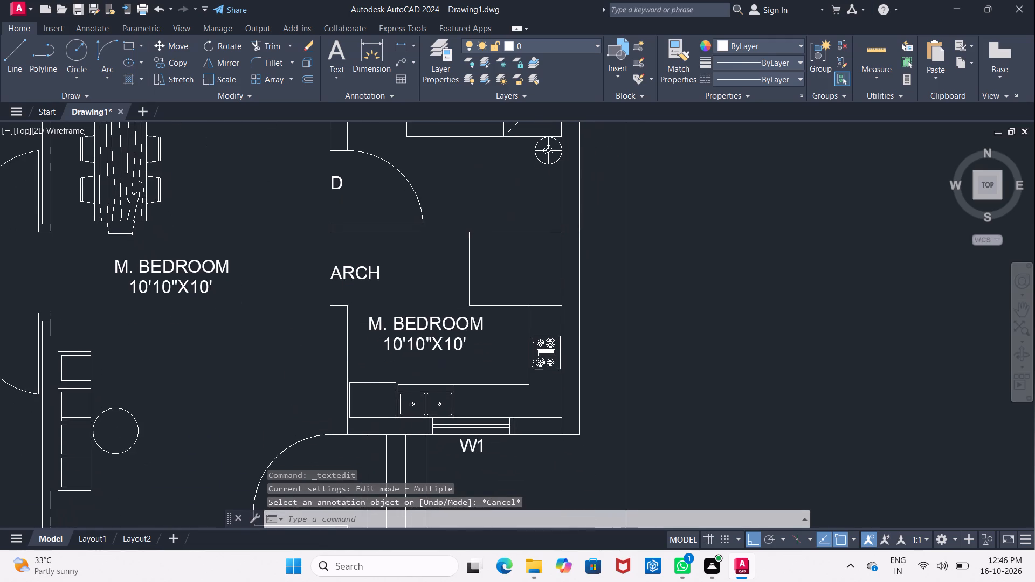
{"action": "scroll", "coordinate": [313, 311], "scroll_direction": "up", "scroll_amount": 1}
{"action": "left_click", "coordinate": [377, 245]}
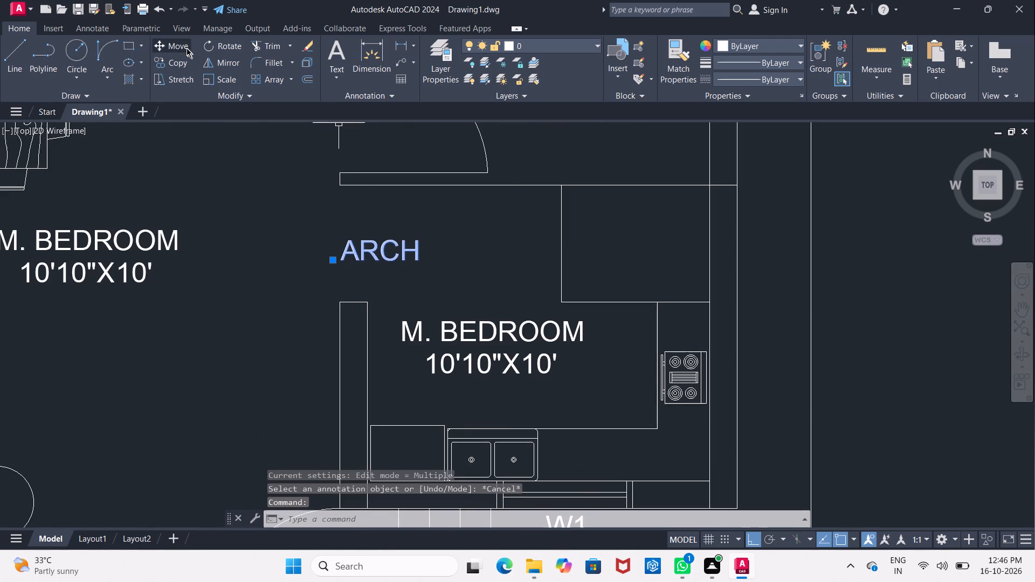
{"action": "left_click", "coordinate": [219, 48]}
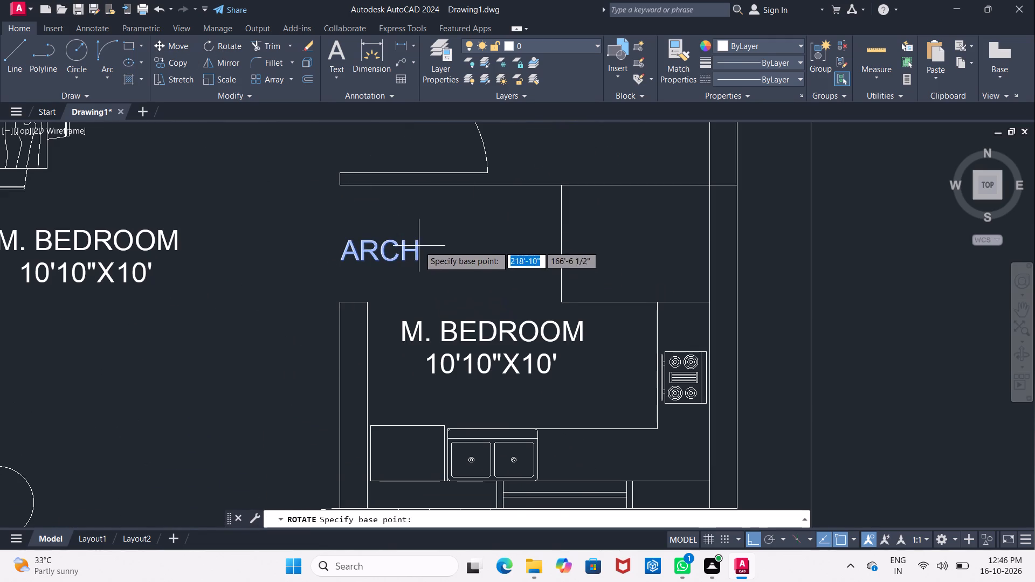
{"action": "left_click", "coordinate": [418, 245]}
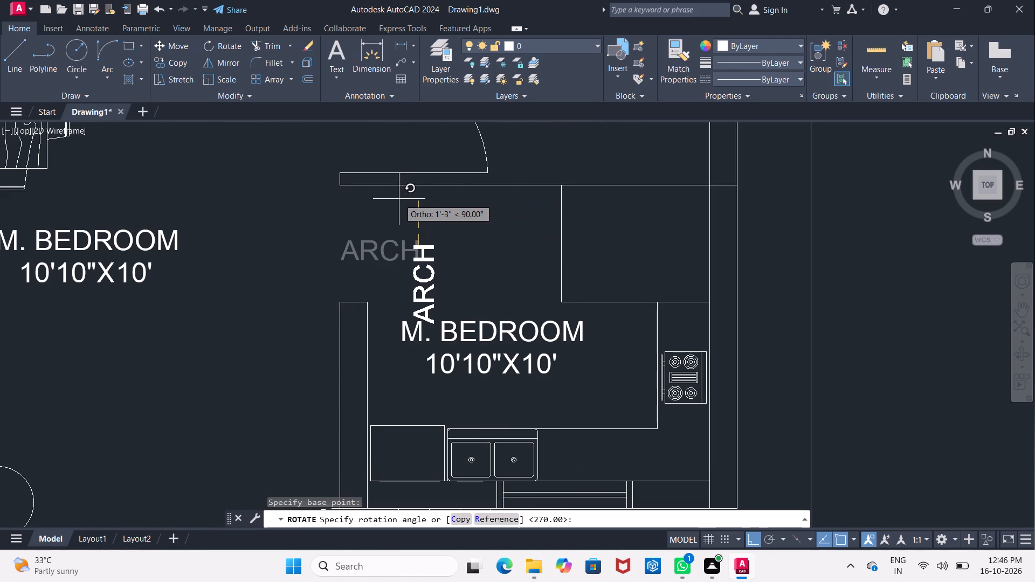
{"action": "left_click", "coordinate": [397, 202]}
Move the vertical ARCH tag into the kitchen's west wall opening with Ortho off, in line with the wall.
{"action": "left_click", "coordinate": [424, 282]}
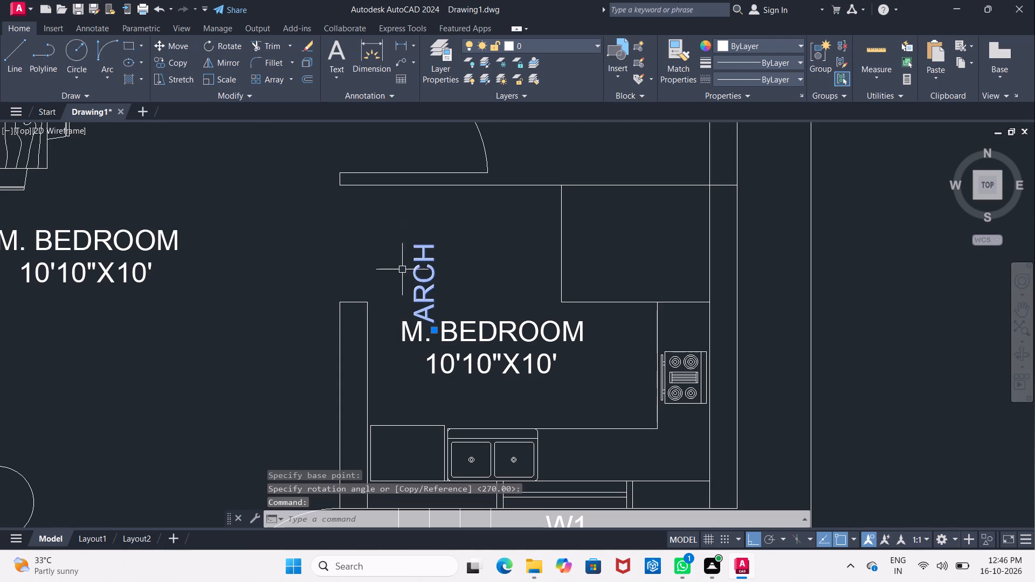
{"action": "left_click", "coordinate": [185, 51]}
{"action": "left_click", "coordinate": [426, 288]}
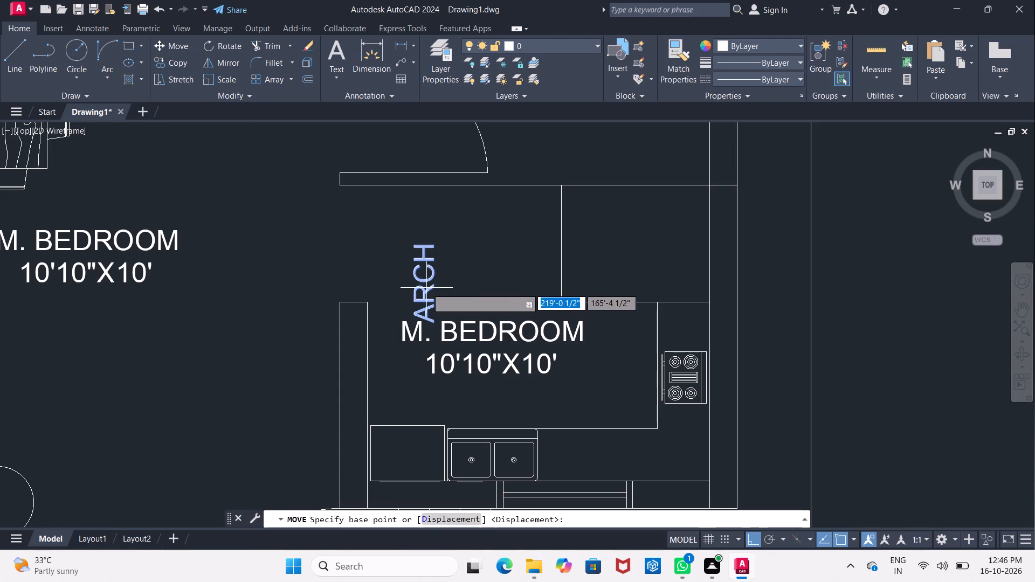
{"action": "left_click", "coordinate": [753, 534]}
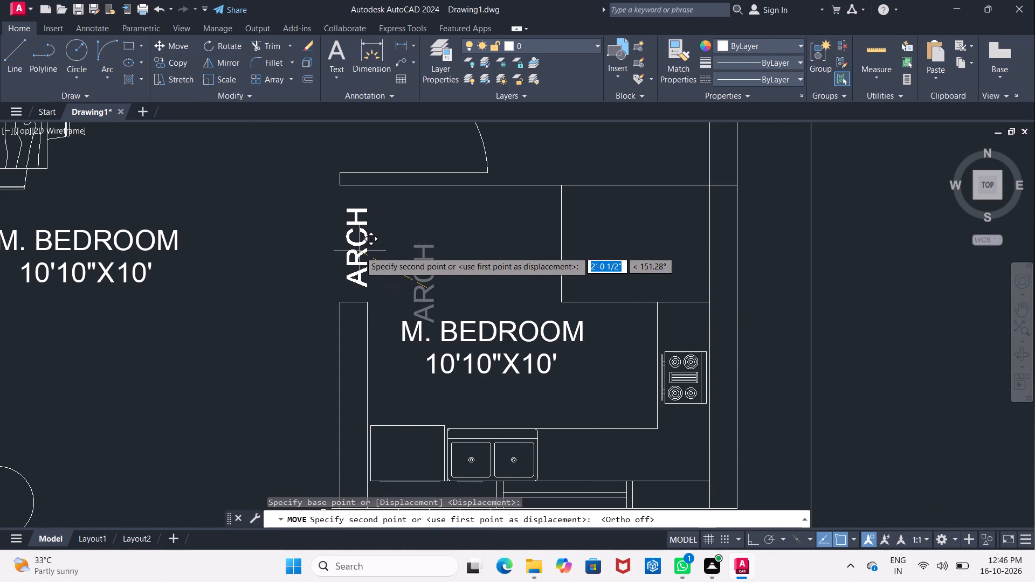
{"action": "left_click", "coordinate": [357, 250]}
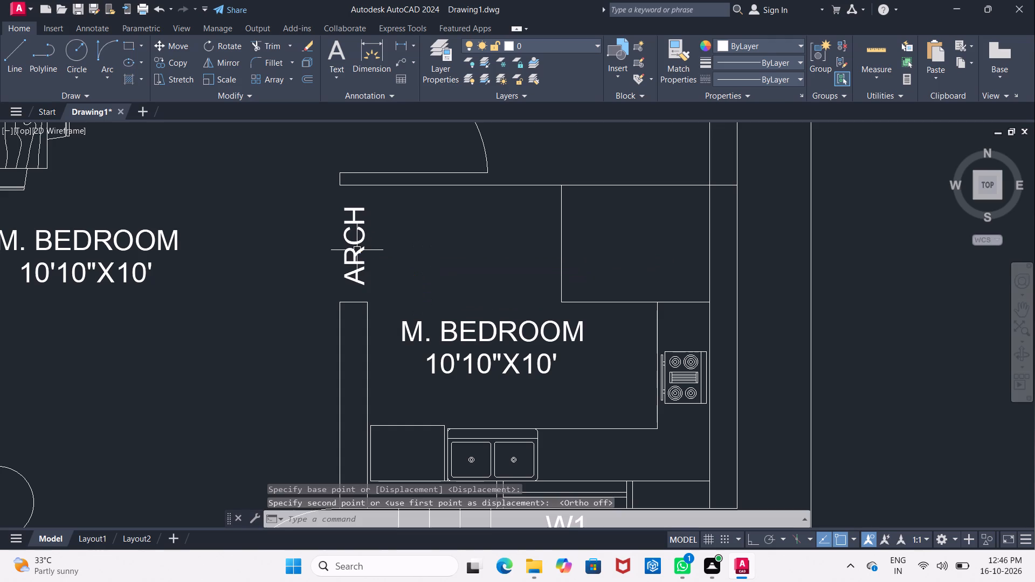
{"action": "key", "text": "Escape"}
Change the M. BEDROOM label below the dining table to HALL, indented with five leading spaces to centre it over its size text.
{"action": "middle_click_drag", "start_coordinate": [246, 303], "coordinate": [374, 315]}
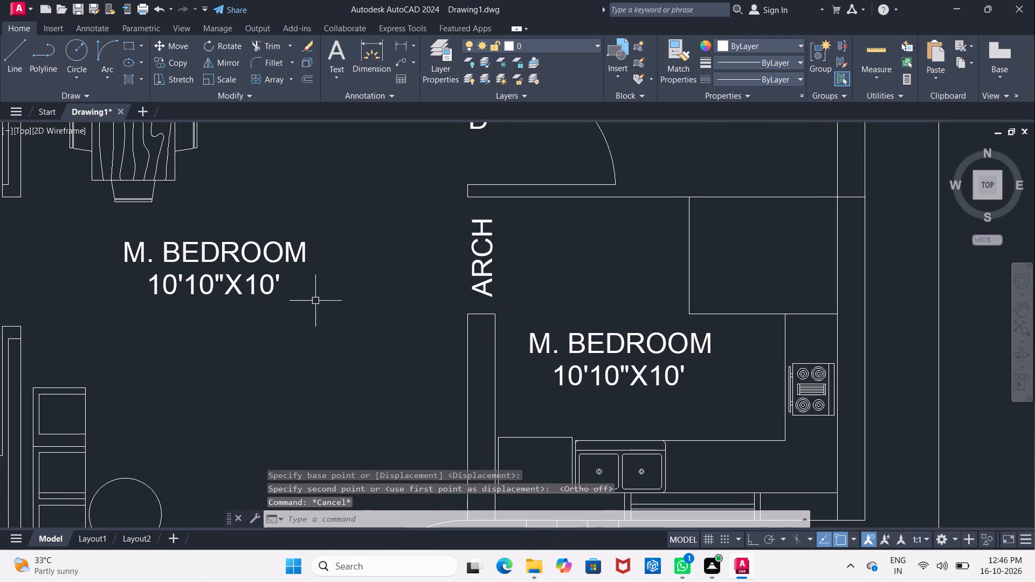
{"action": "left_click", "coordinate": [229, 258]}
{"action": "right_click", "coordinate": [229, 258]}
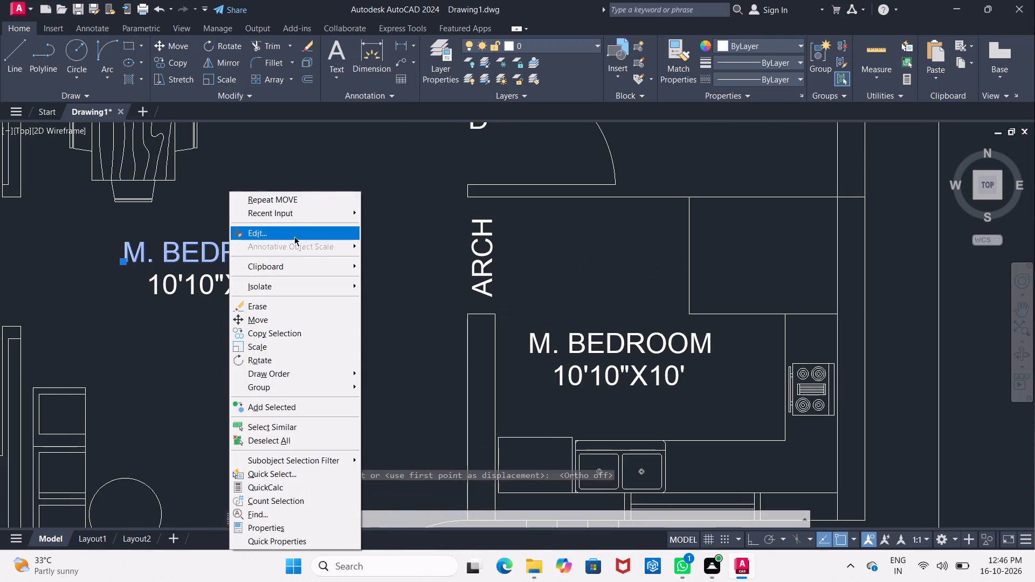
{"action": "left_click", "coordinate": [294, 237]}
{"action": "left_click", "coordinate": [301, 255]}
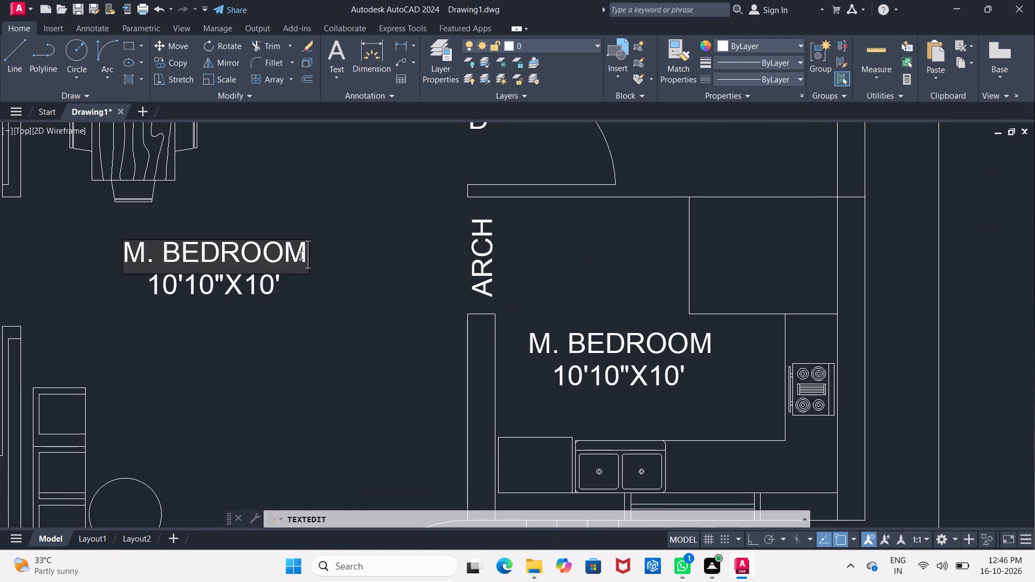
{"action": "key", "text": "BackSpace"}
{"action": "key", "text": "BackSpace"}
{"action": "key", "text": "BackSpace"}
{"action": "key", "text": "BackSpace"}
{"action": "key", "text": "BackSpace"}
{"action": "key", "text": "BackSpace"}
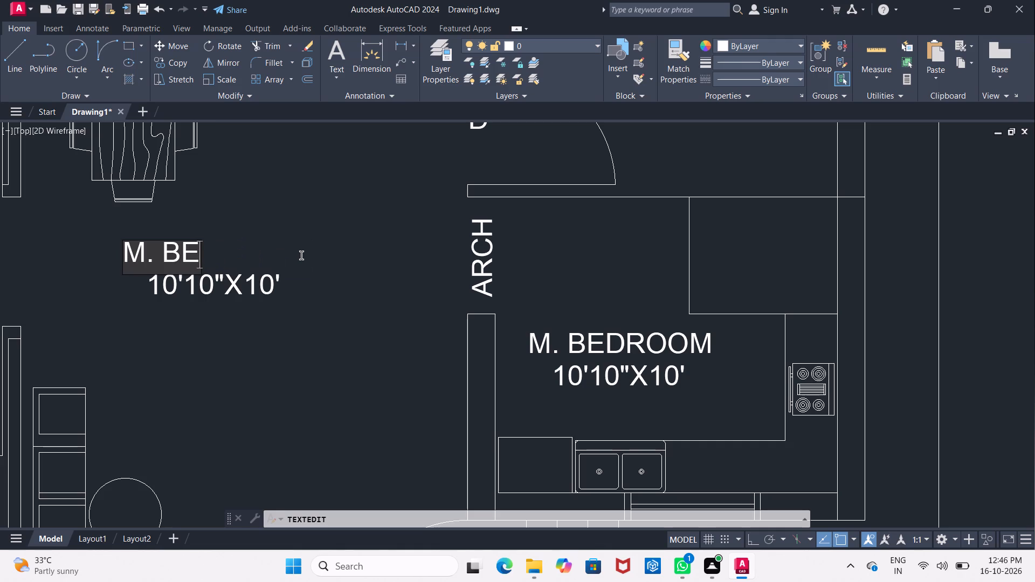
{"action": "key", "text": "BackSpace"}
{"action": "key", "text": "BackSpace"}
{"action": "key", "text": "BackSpace"}
{"action": "key", "text": "BackSpace"}
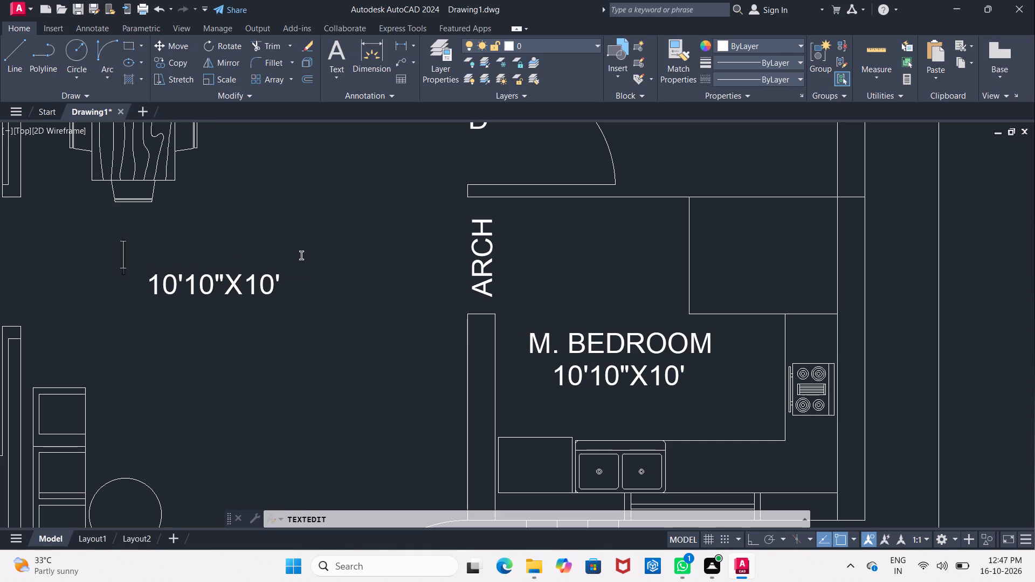
{"action": "type", "text": "HALL"}
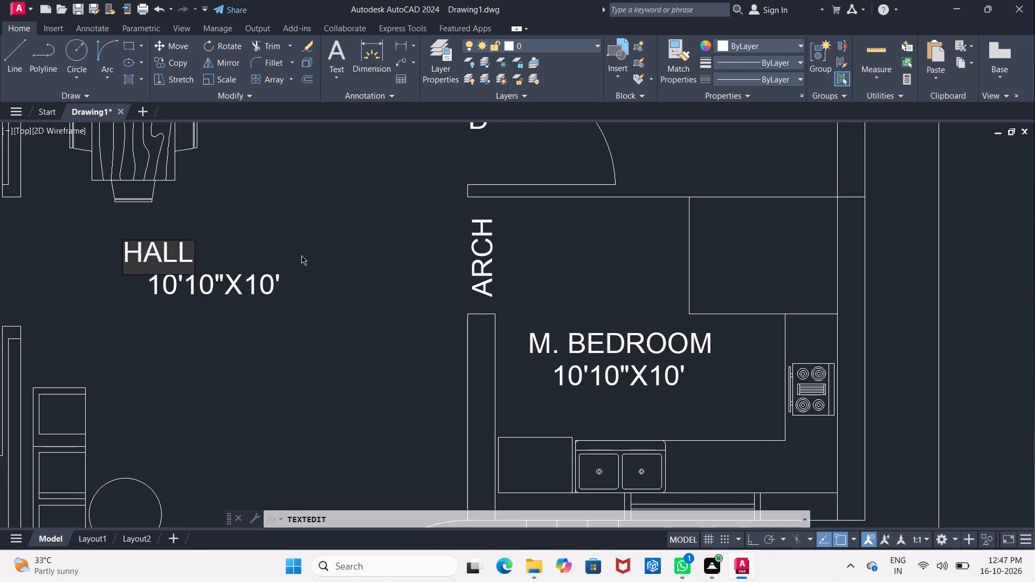
{"action": "left_click", "coordinate": [127, 258]}
{"action": "key", "text": "space"}
{"action": "key", "text": "space"}
{"action": "key", "text": "space"}
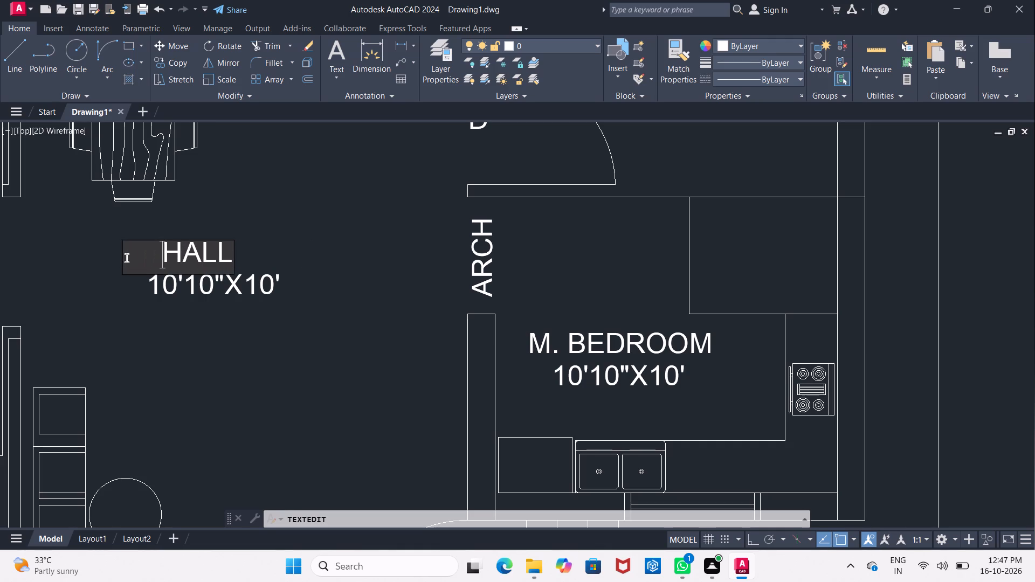
{"action": "key", "text": "space"}
{"action": "key", "text": "space"}
{"action": "key", "text": "space"}
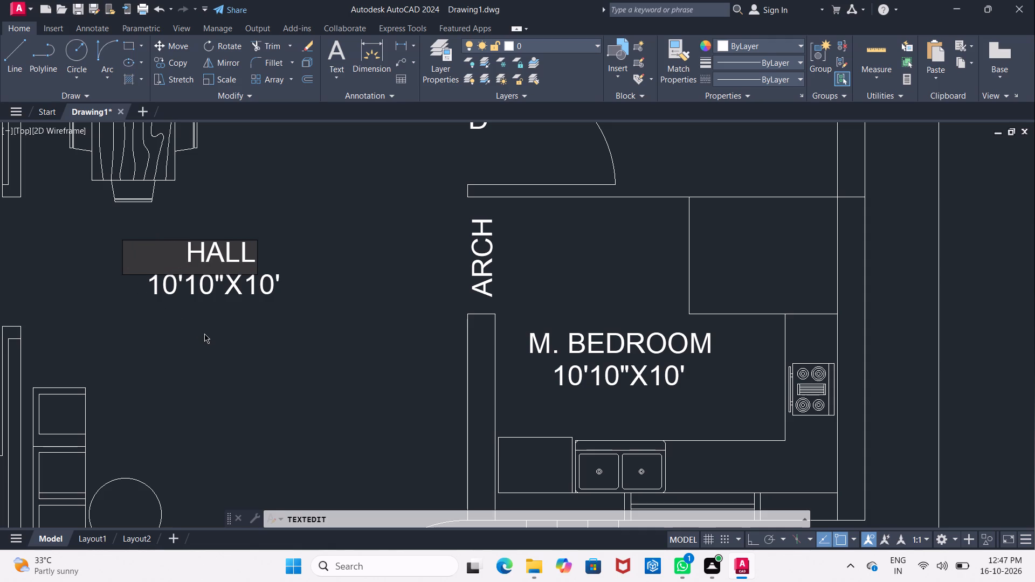
{"action": "key", "text": "BackSpace"}
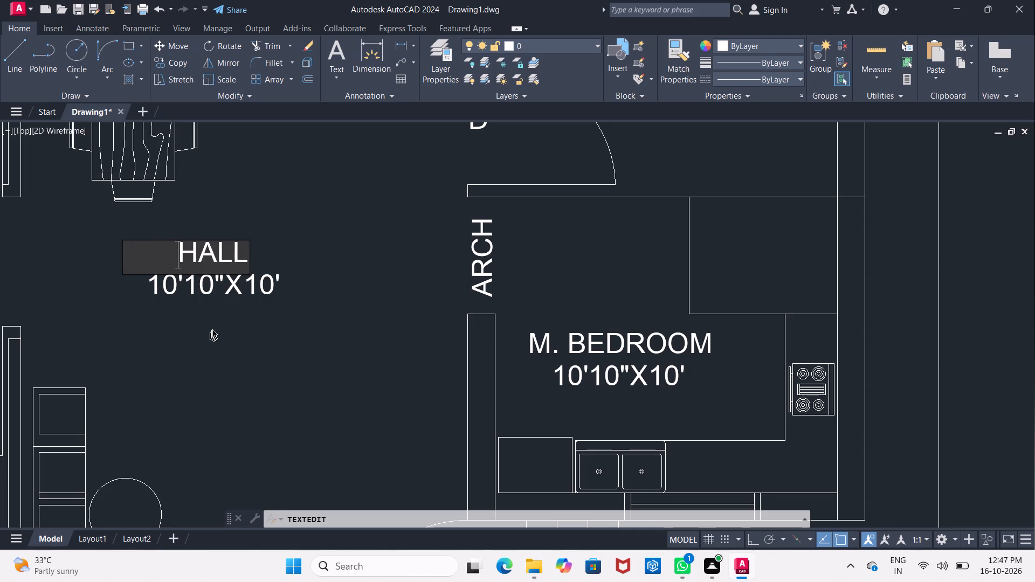
{"action": "left_click", "coordinate": [221, 329]}
Change the size text under the HALL label to 12'X18'4.5", keeping its leading spaces.
{"action": "double_click", "coordinate": [229, 287]}
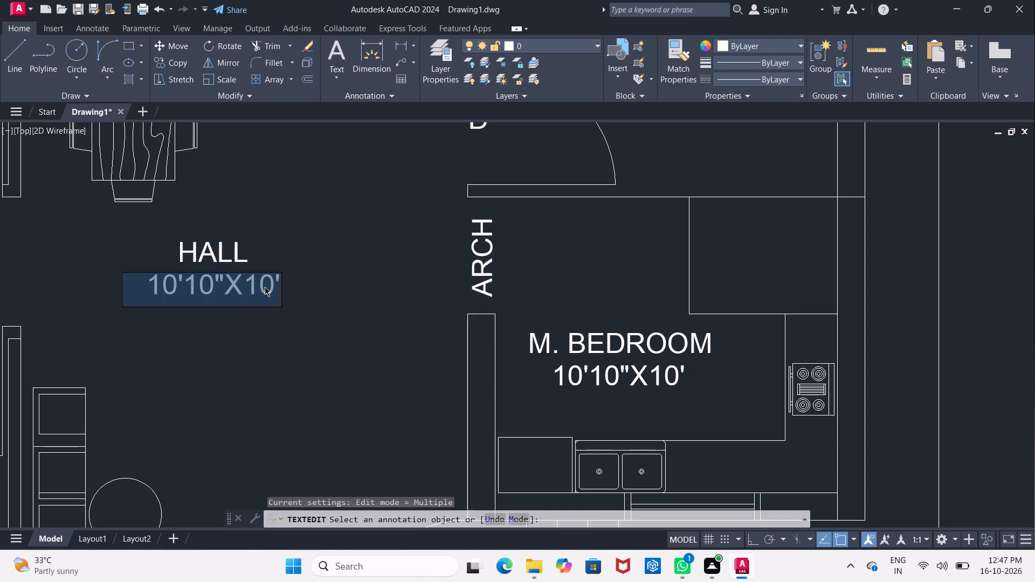
{"action": "left_click", "coordinate": [265, 287]}
{"action": "left_click", "coordinate": [277, 290]}
{"action": "left_click", "coordinate": [277, 291]}
{"action": "left_click", "coordinate": [281, 294]}
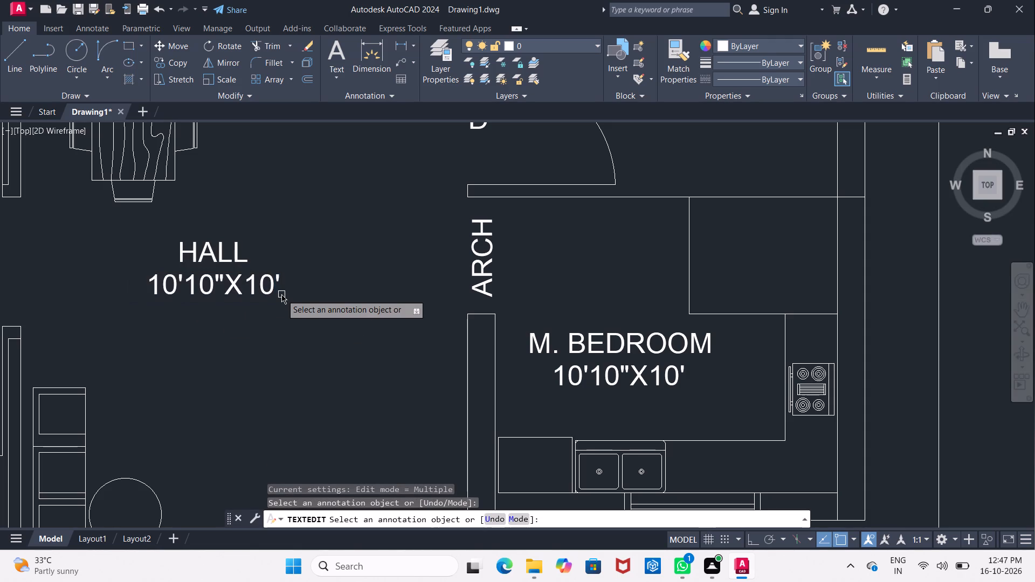
{"action": "left_click", "coordinate": [271, 289]}
{"action": "left_click", "coordinate": [275, 288]}
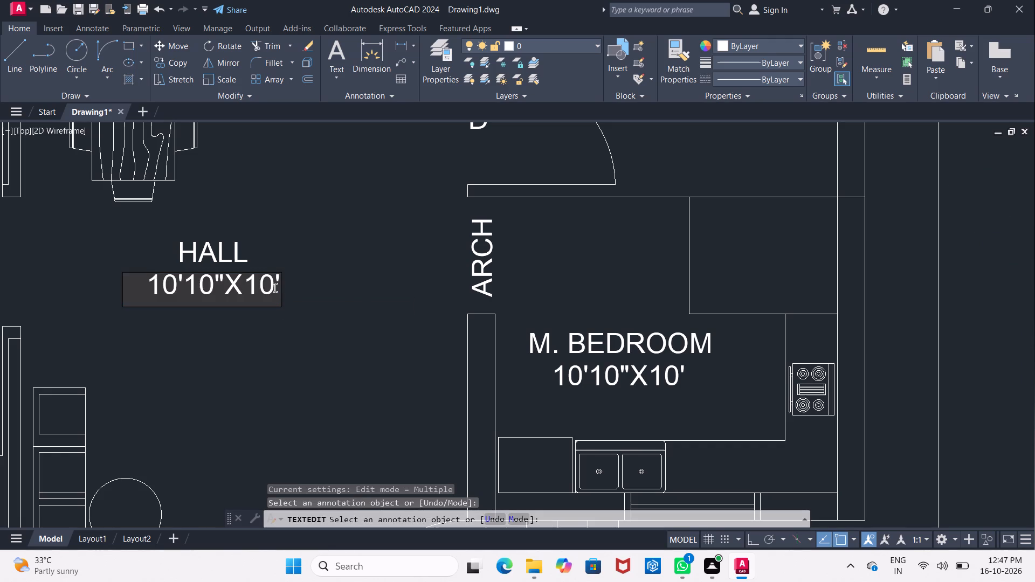
{"action": "key", "text": "Right"}
{"action": "key", "text": "BackSpace"}
{"action": "key", "text": "BackSpace"}
{"action": "key", "text": "BackSpace"}
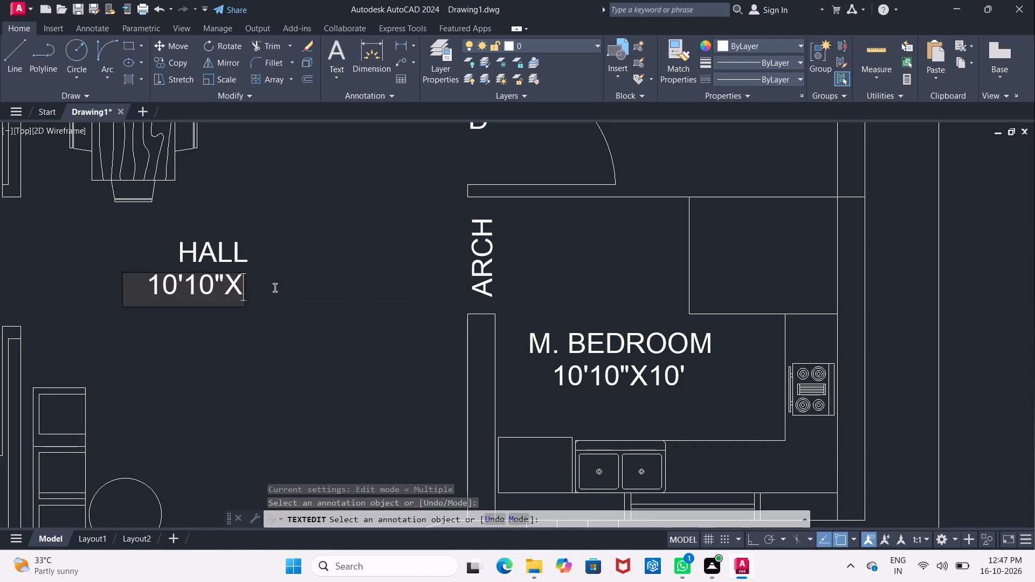
{"action": "key", "text": "BackSpace"}
{"action": "key", "text": "BackSpace"}
{"action": "key", "text": "BackSpace"}
{"action": "key", "text": "BackSpace"}
{"action": "key", "text": "BackSpace"}
{"action": "key", "text": "BackSpace"}
{"action": "key", "text": "BackSpace"}
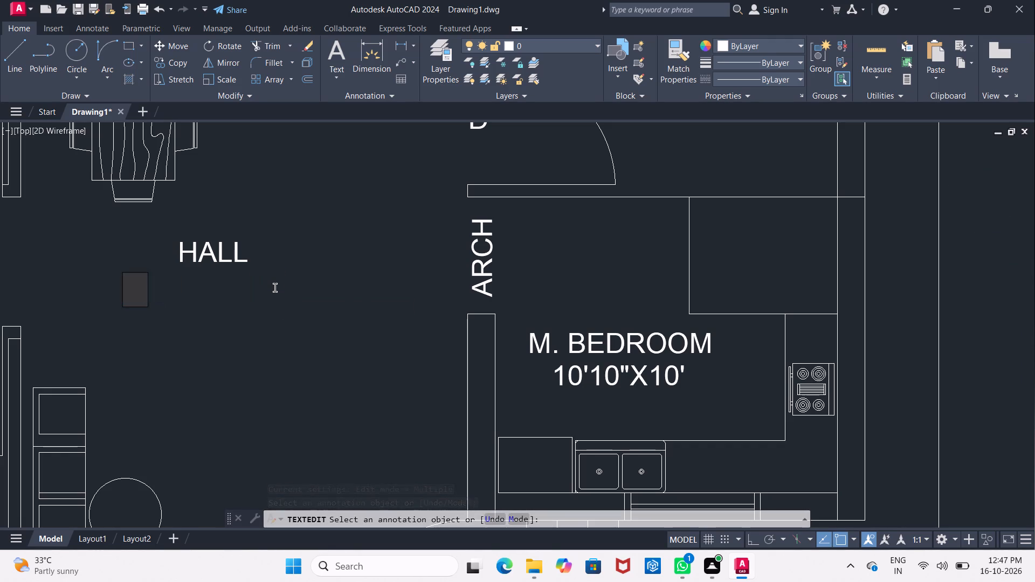
{"action": "key", "text": "2"}
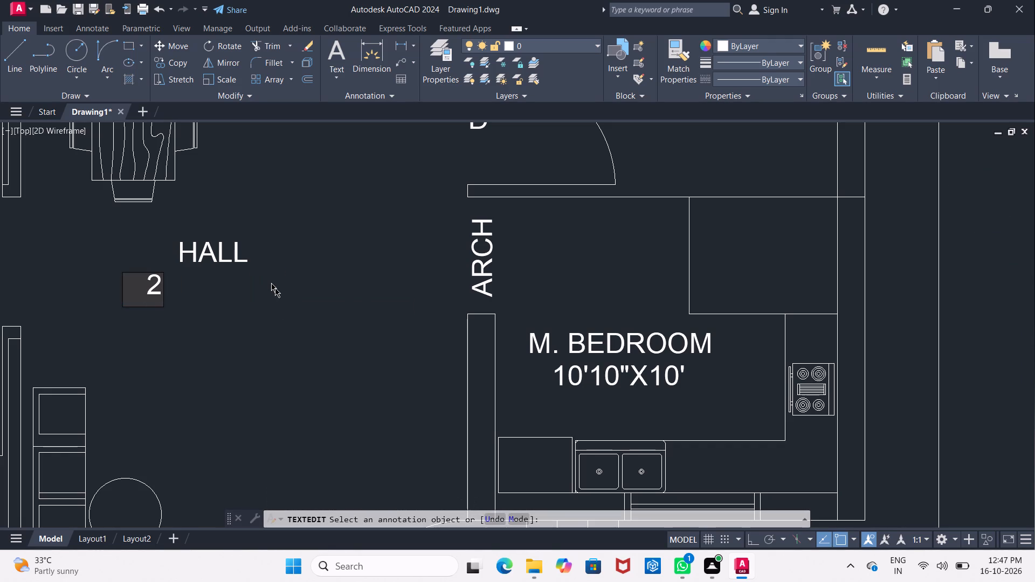
{"action": "key", "text": "BackSpace"}
{"action": "type", "text": "12'"}
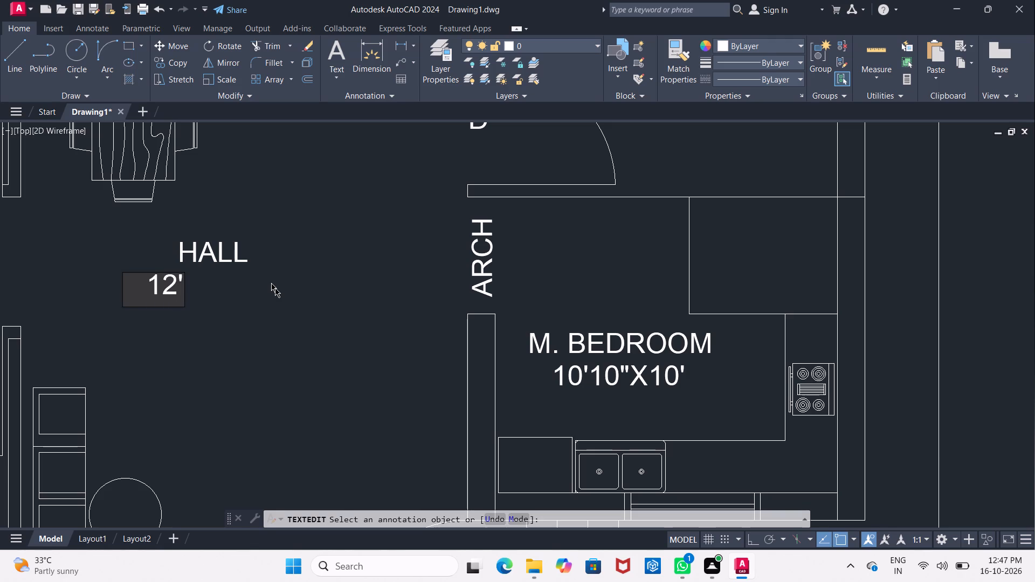
{"action": "key", "text": "x"}
{"action": "type", "text": "18"}
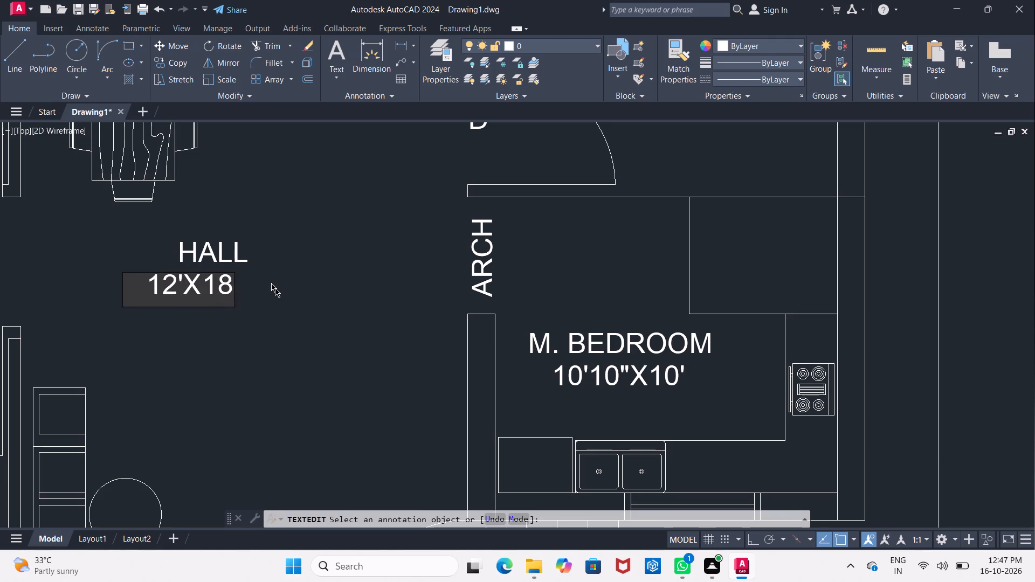
{"action": "key", "text": "apostrophe"}
{"action": "key", "text": "4"}
{"action": "type", "text": ".5"}
{"action": "key", "text": "shift+quotedbl"}
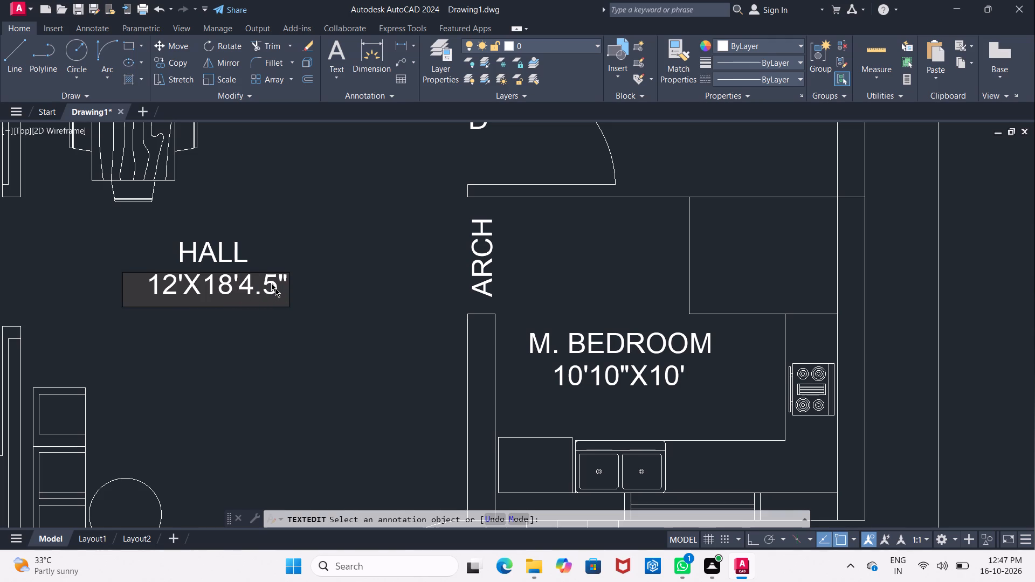
{"action": "left_click", "coordinate": [260, 351]}
{"action": "scroll", "coordinate": [260, 351], "scroll_direction": "down", "scroll_amount": 2}
{"action": "middle_click_drag", "start_coordinate": [260, 351], "coordinate": [275, 316]}
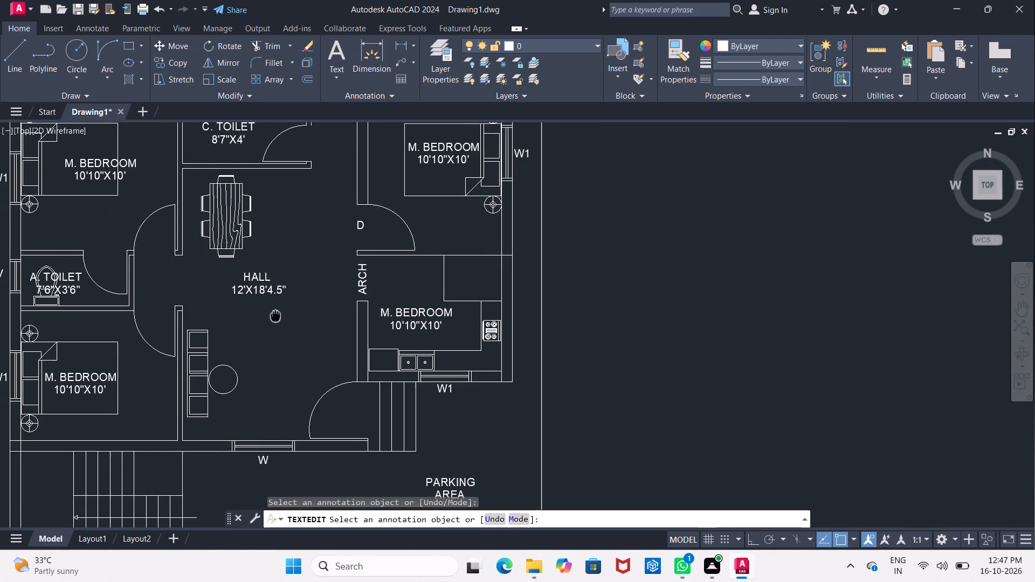
Change the M. BEDROOM label in the kitchen to KITCHEN, indented with four leading spaces to centre it over its size text.
{"action": "middle_click_drag", "start_coordinate": [275, 316], "coordinate": [266, 339]}
{"action": "scroll", "coordinate": [411, 342], "scroll_direction": "up", "scroll_amount": 2}
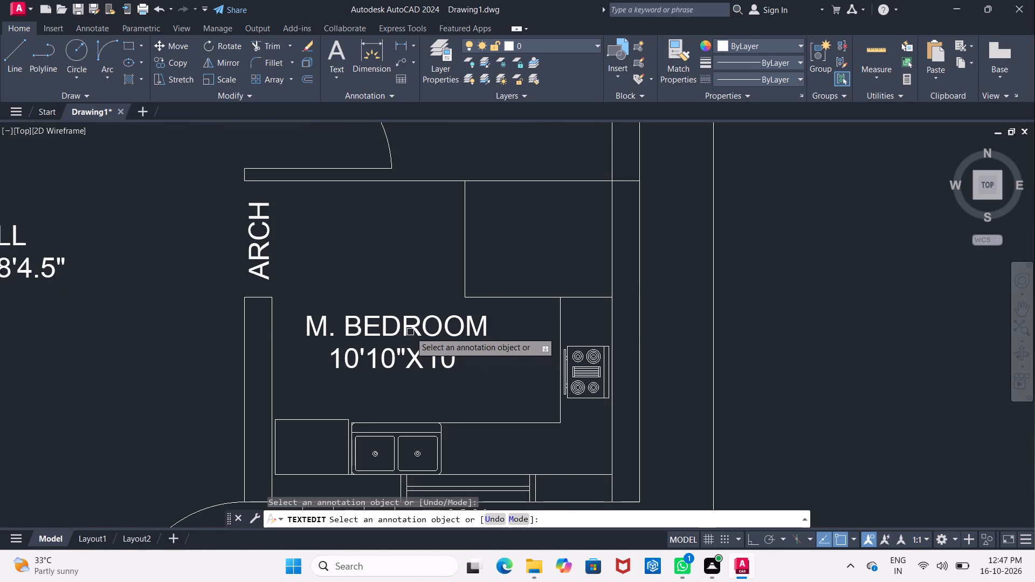
{"action": "left_click", "coordinate": [410, 332]}
{"action": "left_click", "coordinate": [410, 330]}
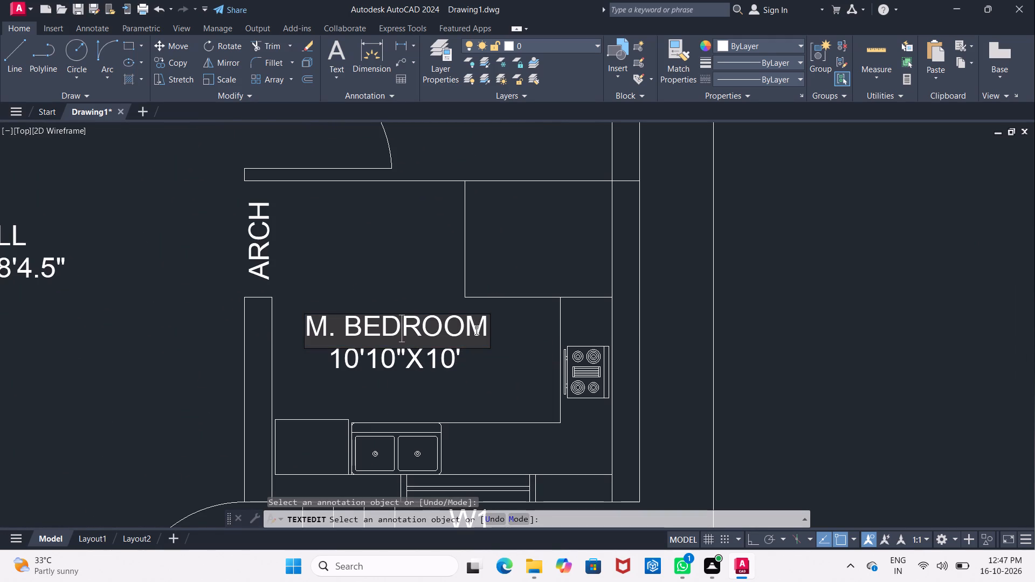
{"action": "left_click", "coordinate": [477, 330]}
{"action": "left_click", "coordinate": [487, 333]}
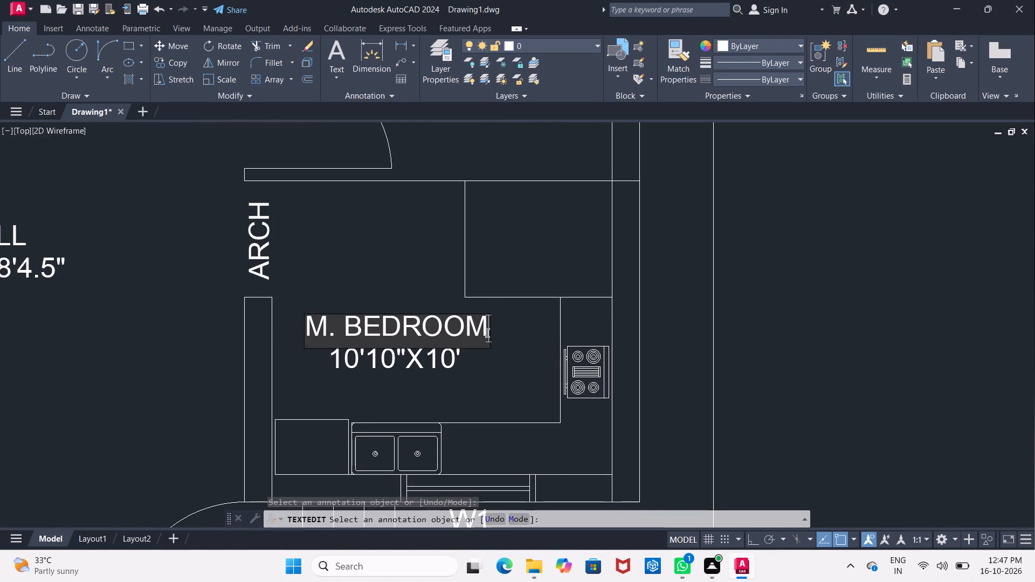
{"action": "key", "text": "BackSpace"}
{"action": "key", "text": "BackSpace"}
{"action": "key", "text": "BackSpace"}
{"action": "key", "text": "BackSpace"}
{"action": "key", "text": "BackSpace"}
{"action": "key", "text": "BackSpace"}
{"action": "key", "text": "BackSpace"}
{"action": "key", "text": "BackSpace"}
{"action": "key", "text": "BackSpace"}
{"action": "key", "text": "BackSpace"}
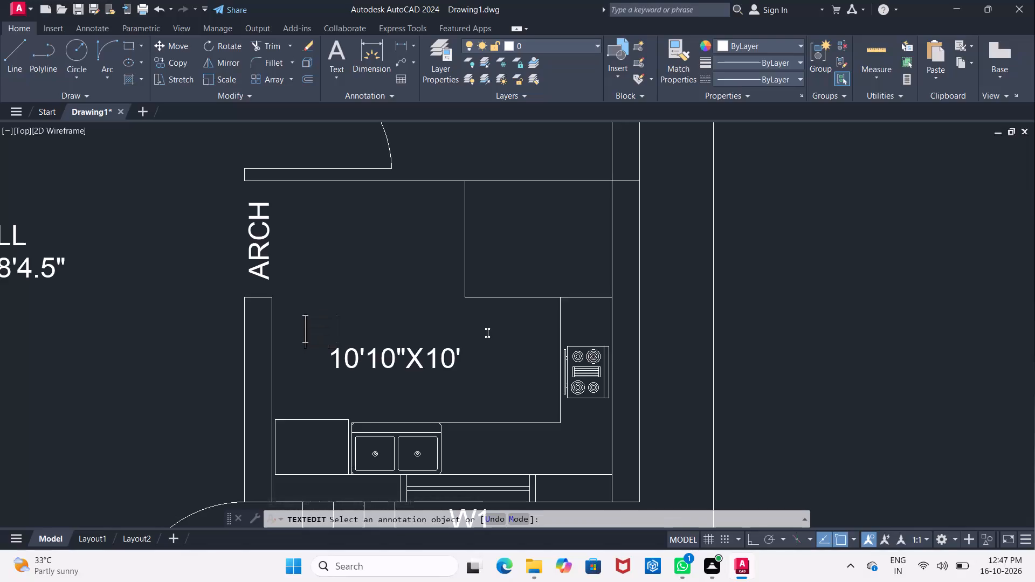
{"action": "key", "text": "k"}
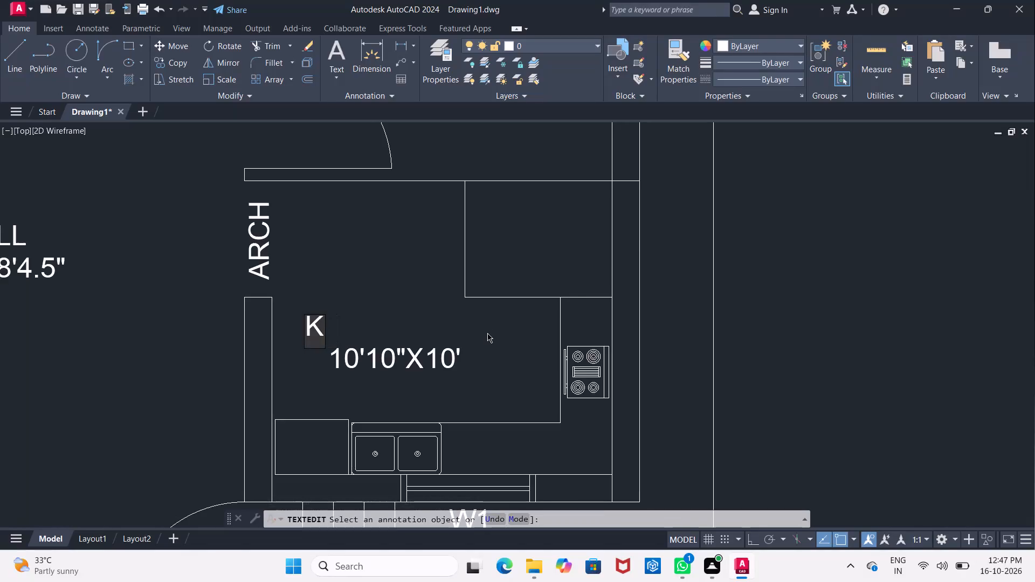
{"action": "type", "text": "ITCHEN"}
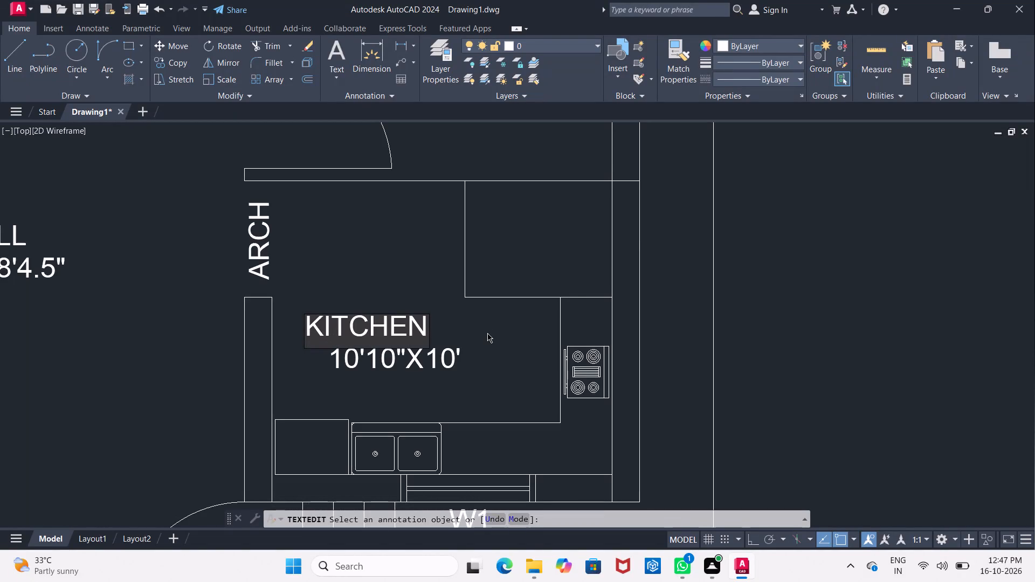
{"action": "key", "text": "Left"}
{"action": "key", "text": "Left"}
{"action": "key", "text": "Left"}
{"action": "key", "text": "Left"}
{"action": "key", "text": "Left"}
{"action": "key", "text": "Left"}
{"action": "key", "text": "Left"}
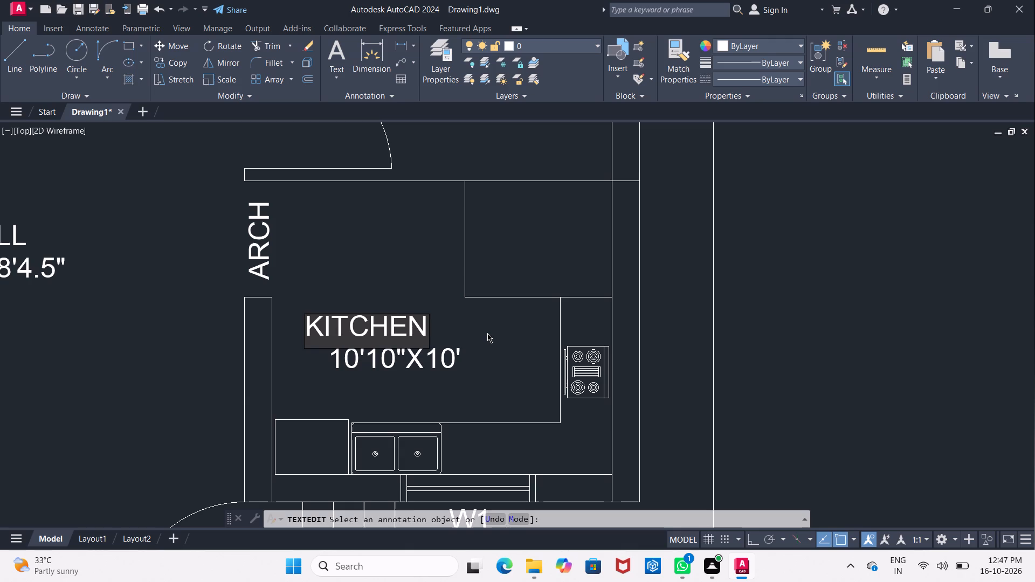
{"action": "key", "text": "space"}
{"action": "key", "text": "space"}
{"action": "key", "text": "space"}
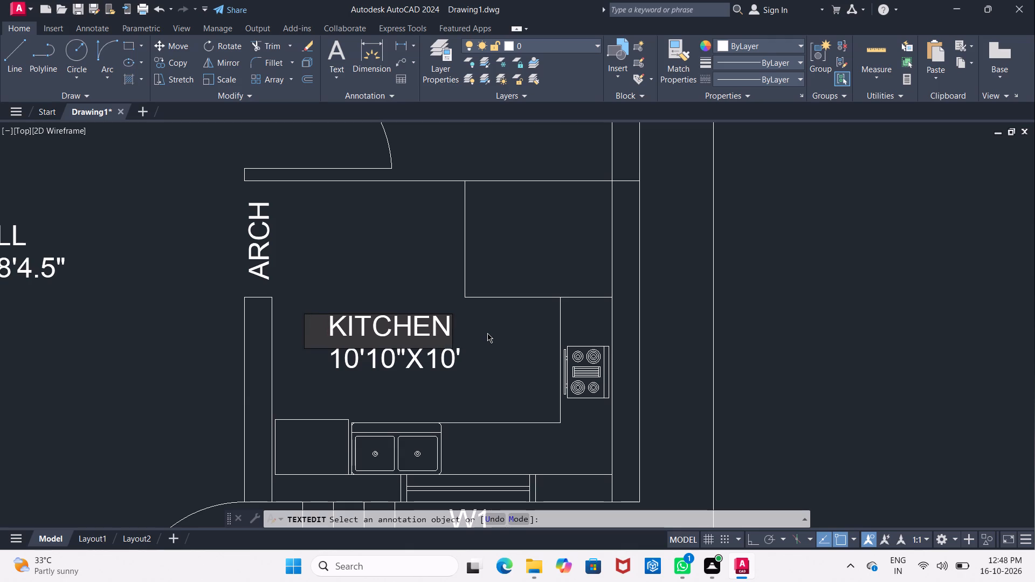
{"action": "key", "text": "space"}
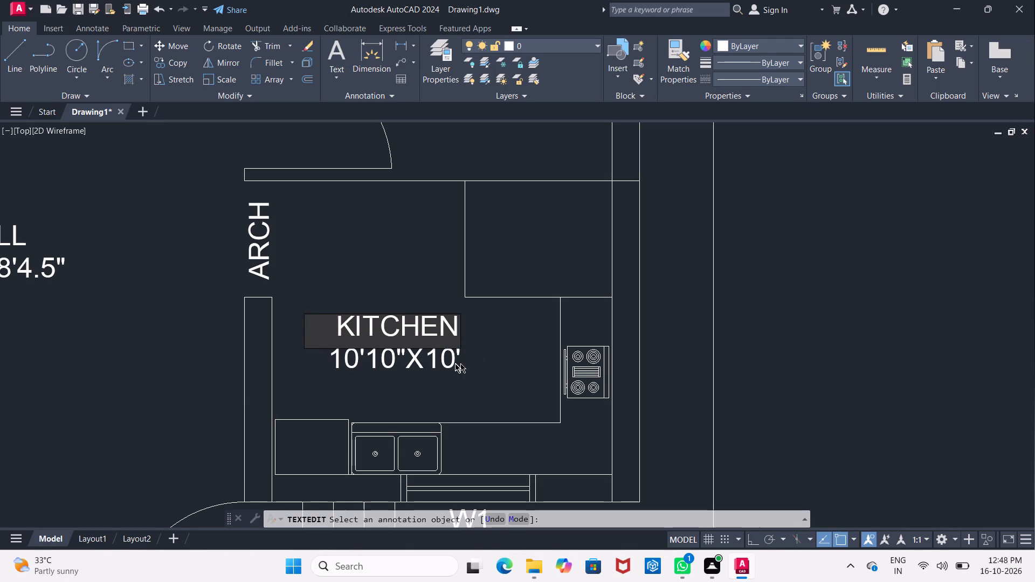
Change the size text under the KITCHEN label to 9'3"X8' and add three more leading spaces to centre it.
{"action": "left_click", "coordinate": [448, 363]}
{"action": "left_click", "coordinate": [448, 363]}
{"action": "left_click", "coordinate": [448, 363]}
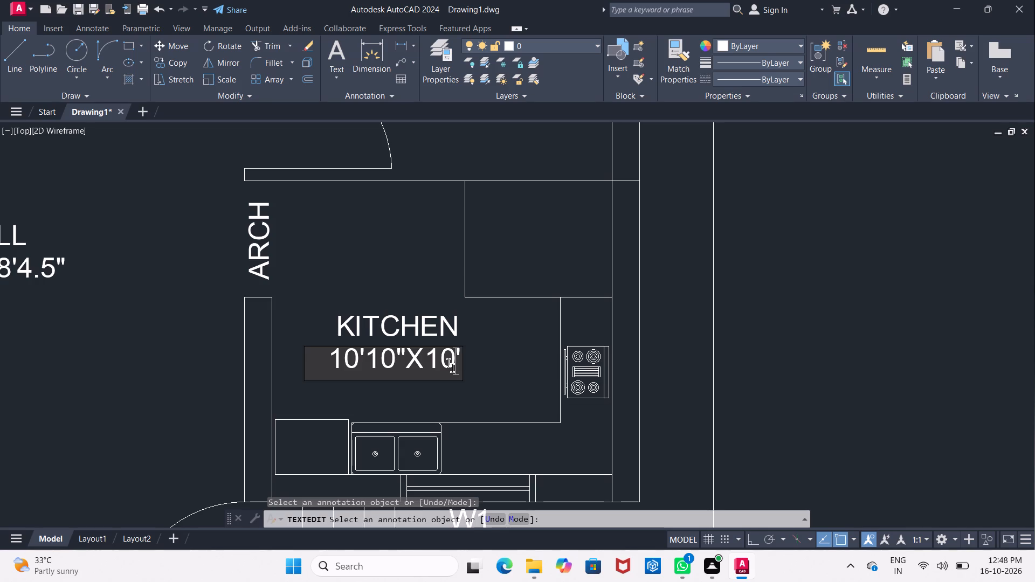
{"action": "key", "text": "BackSpace"}
{"action": "key", "text": "BackSpace"}
{"action": "key", "text": "8"}
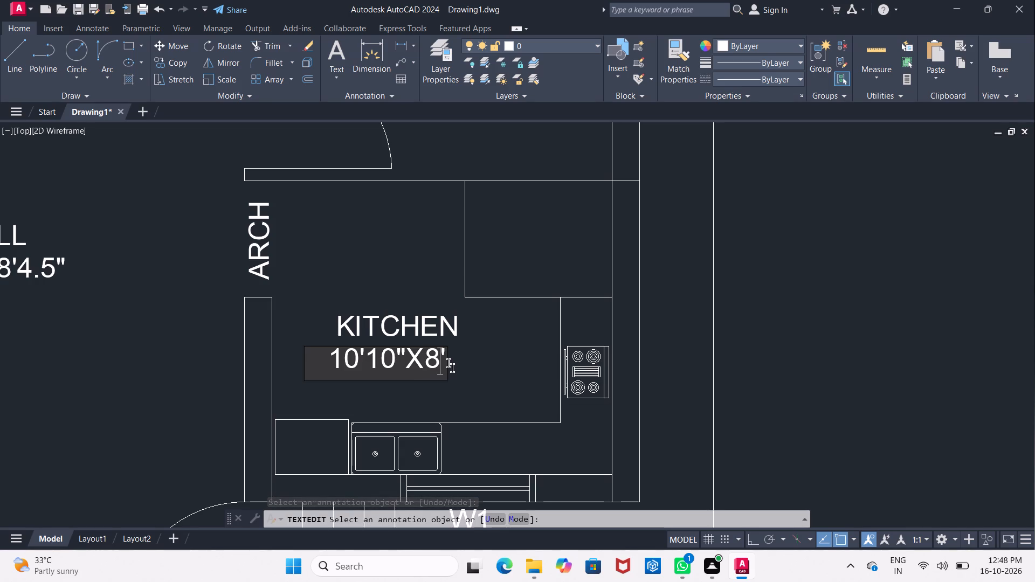
{"action": "left_click", "coordinate": [392, 366]}
{"action": "key", "text": "BackSpace"}
{"action": "key", "text": "BackSpace"}
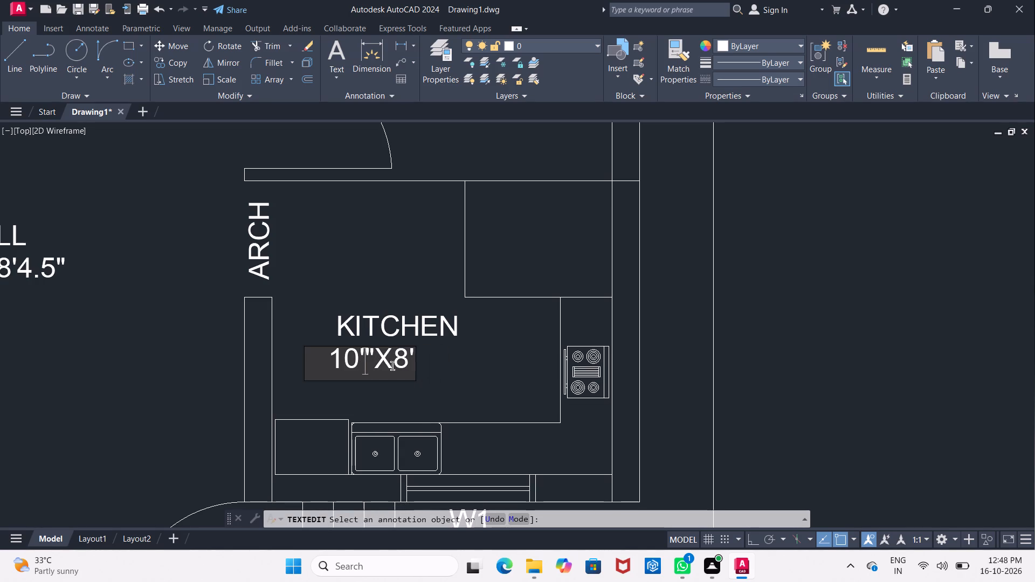
{"action": "key", "text": "3"}
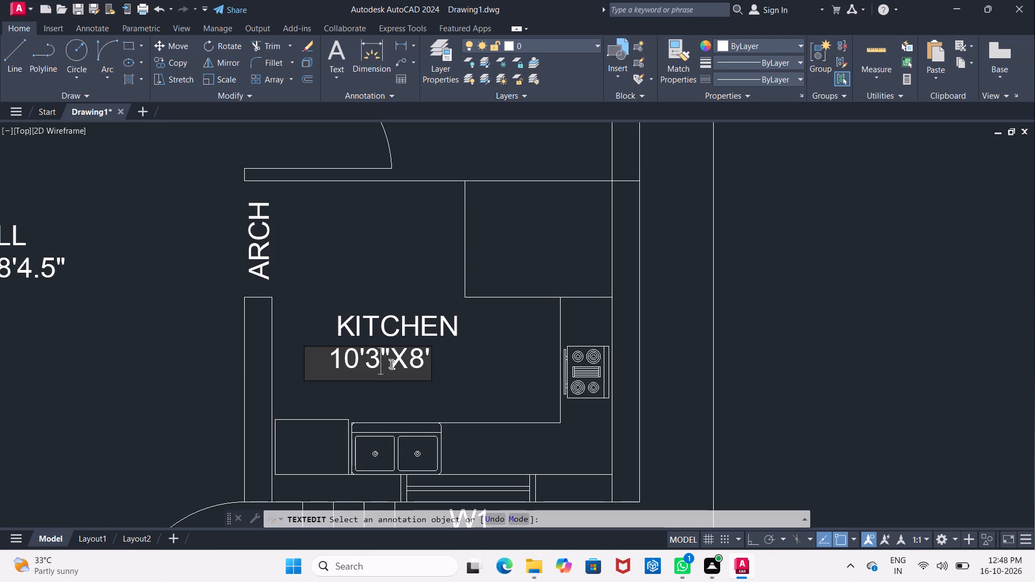
{"action": "left_click", "coordinate": [360, 366]}
{"action": "key", "text": "BackSpace"}
{"action": "key", "text": "BackSpace"}
{"action": "key", "text": "9"}
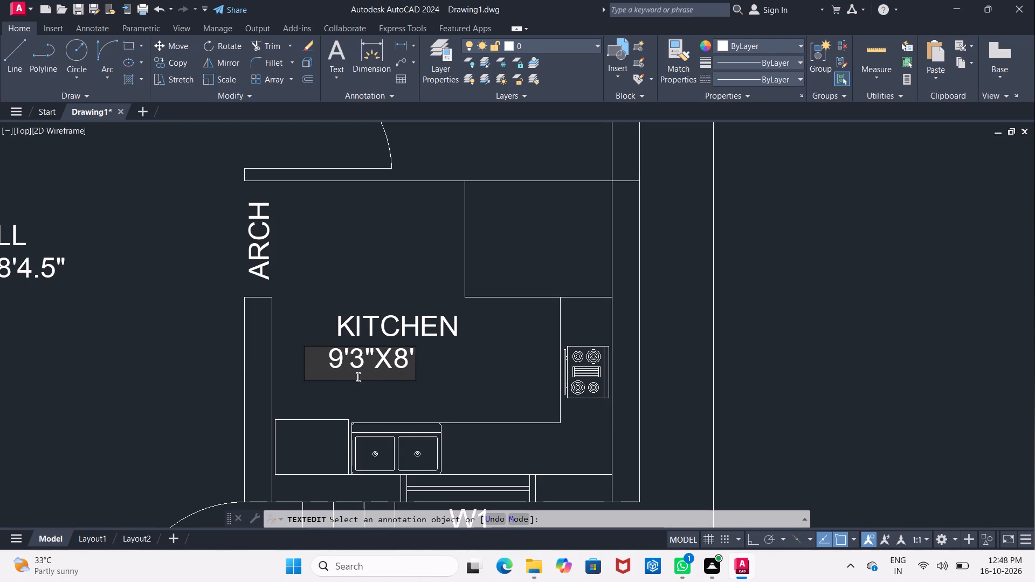
{"action": "left_click", "coordinate": [322, 362]}
{"action": "key", "text": "space"}
{"action": "key", "text": "space"}
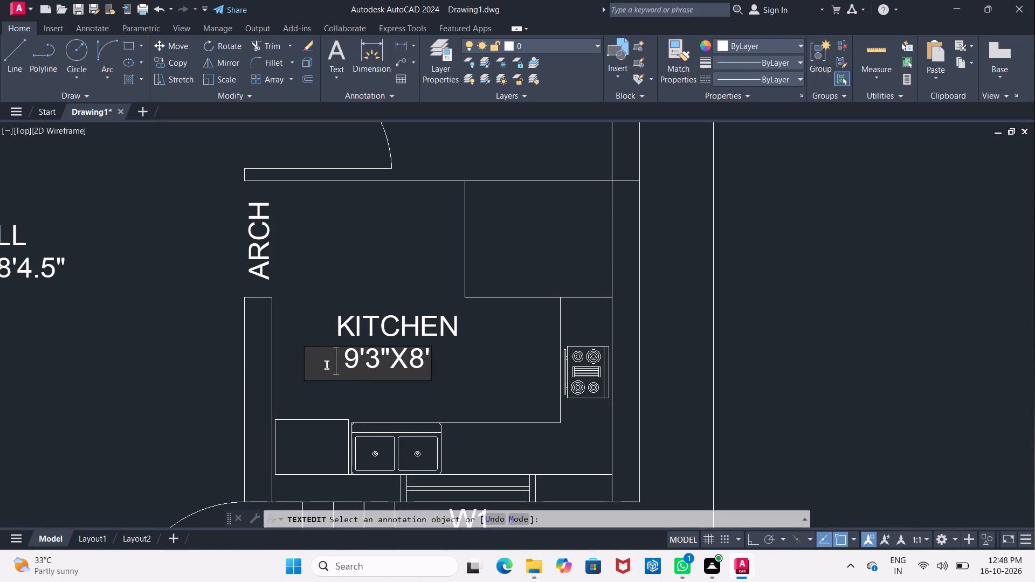
{"action": "key", "text": "space"}
{"action": "middle_click_drag", "start_coordinate": [475, 374], "coordinate": [496, 445]}
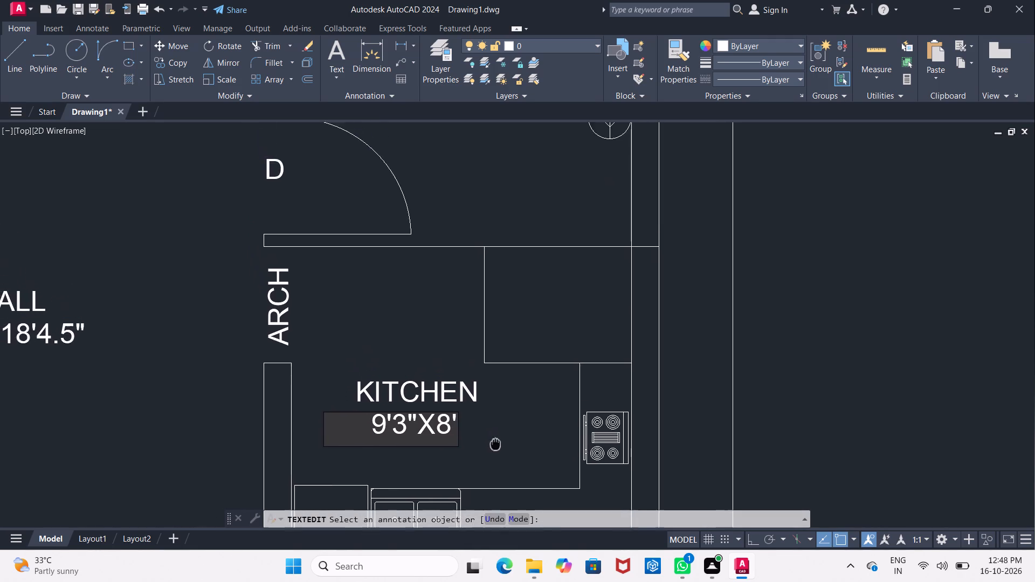
{"action": "middle_click_drag", "start_coordinate": [496, 445], "coordinate": [496, 447]}
{"action": "scroll", "coordinate": [496, 447], "scroll_direction": "down", "scroll_amount": 3}
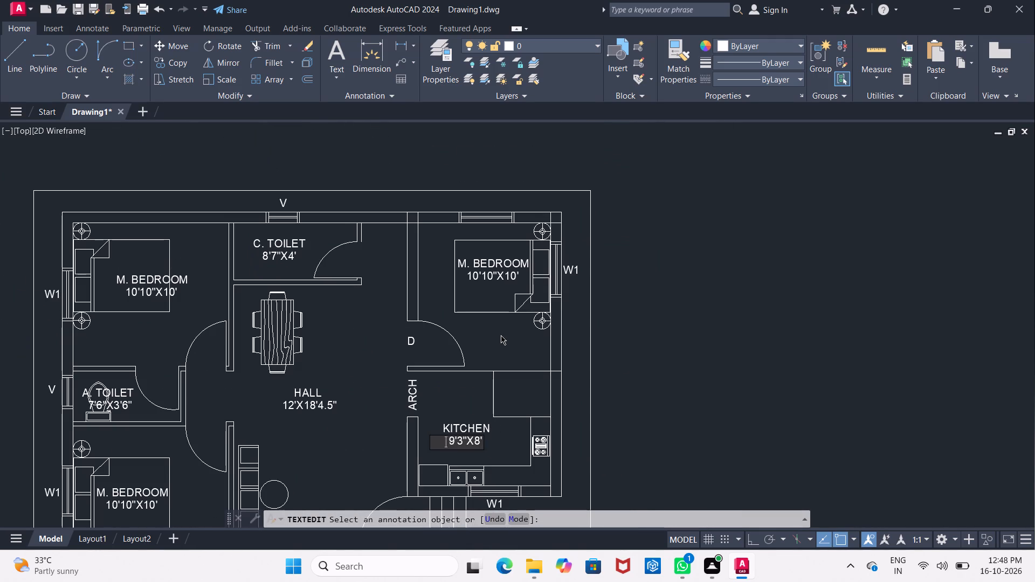
{"action": "scroll", "coordinate": [498, 276], "scroll_direction": "up", "scroll_amount": 3}
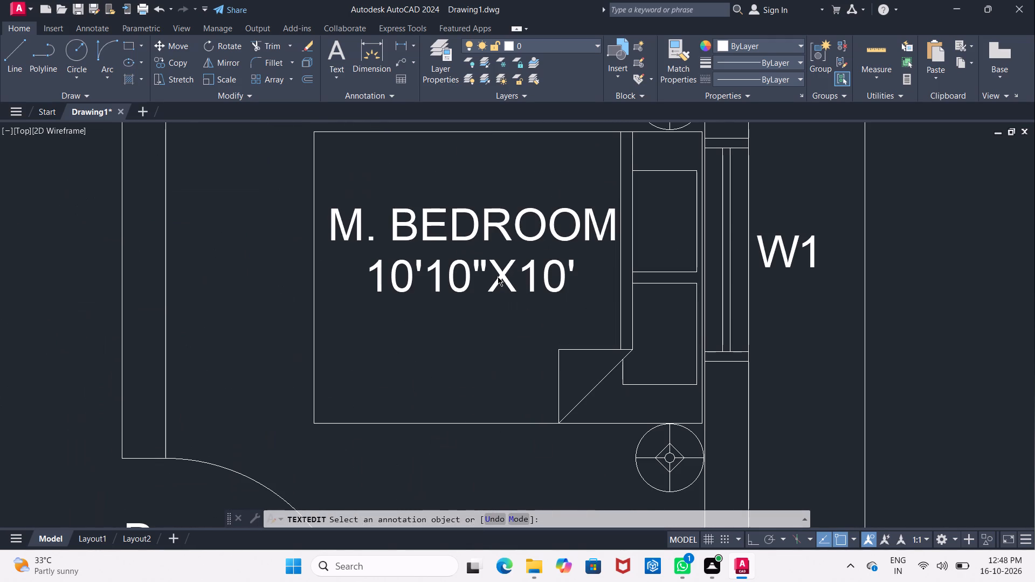
{"action": "left_click", "coordinate": [501, 225]}
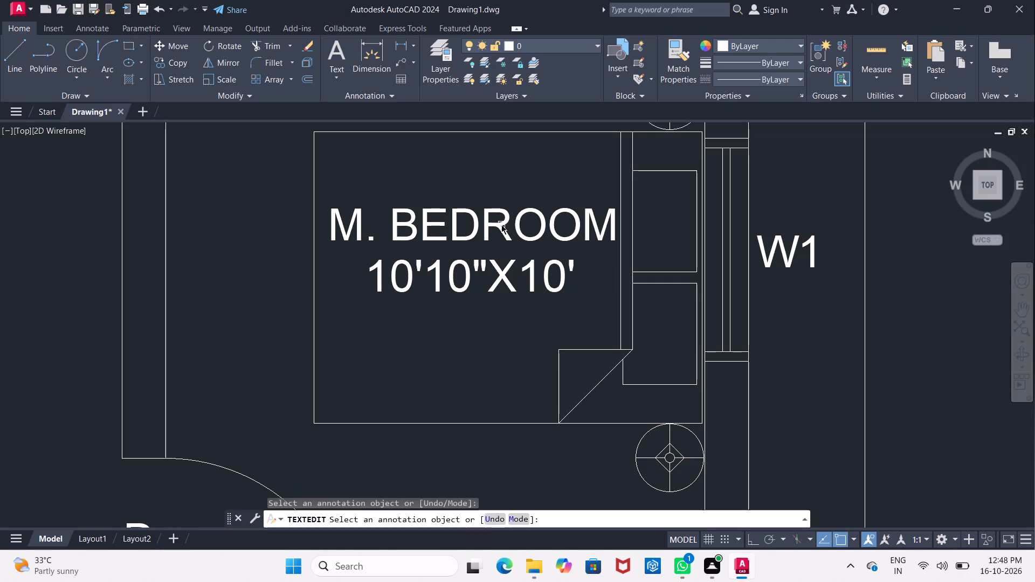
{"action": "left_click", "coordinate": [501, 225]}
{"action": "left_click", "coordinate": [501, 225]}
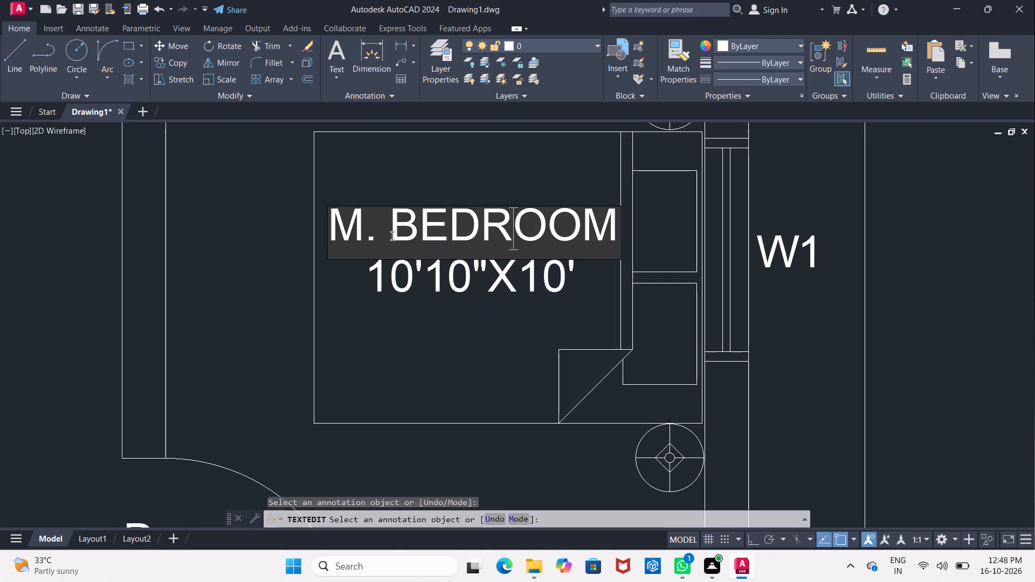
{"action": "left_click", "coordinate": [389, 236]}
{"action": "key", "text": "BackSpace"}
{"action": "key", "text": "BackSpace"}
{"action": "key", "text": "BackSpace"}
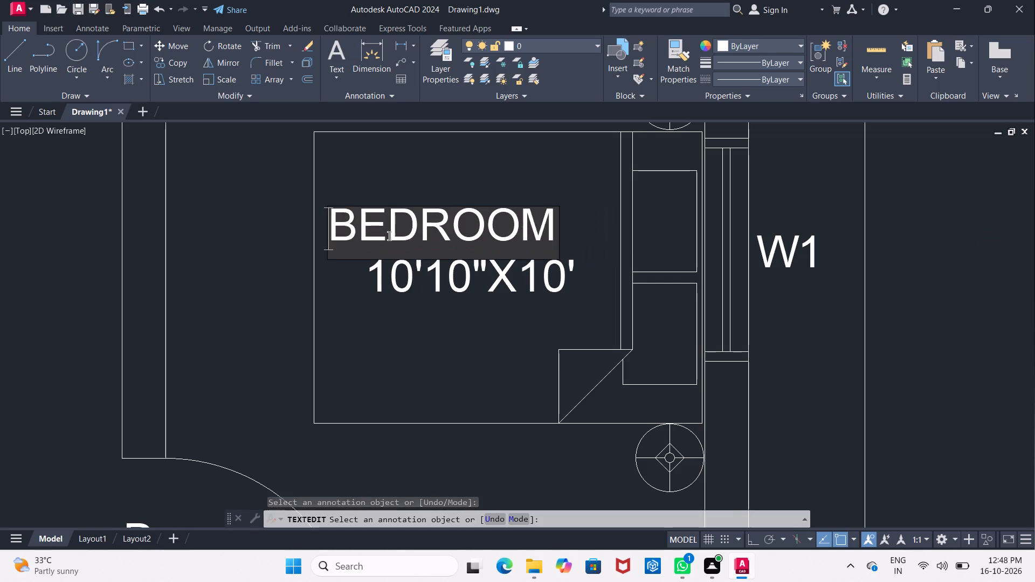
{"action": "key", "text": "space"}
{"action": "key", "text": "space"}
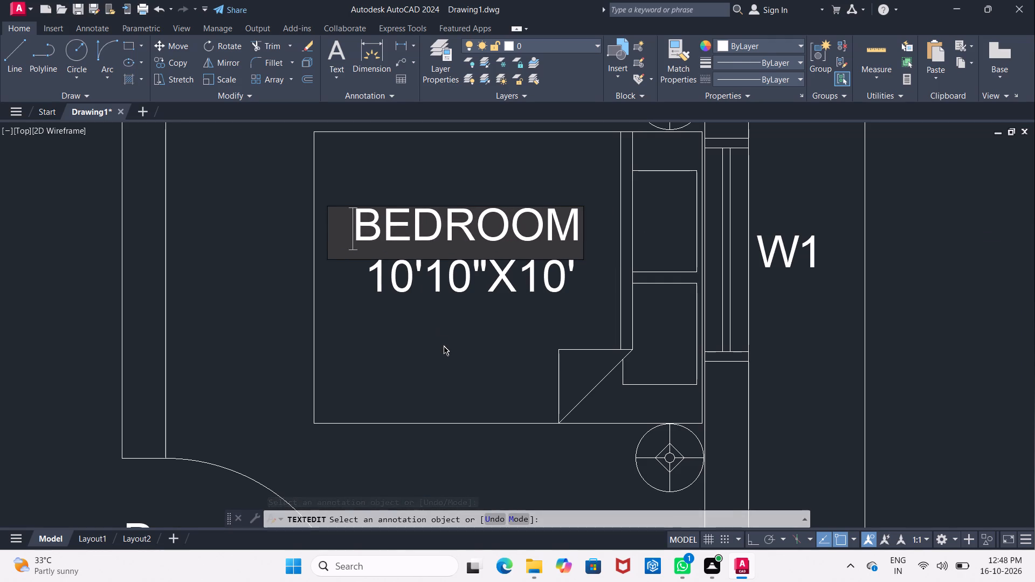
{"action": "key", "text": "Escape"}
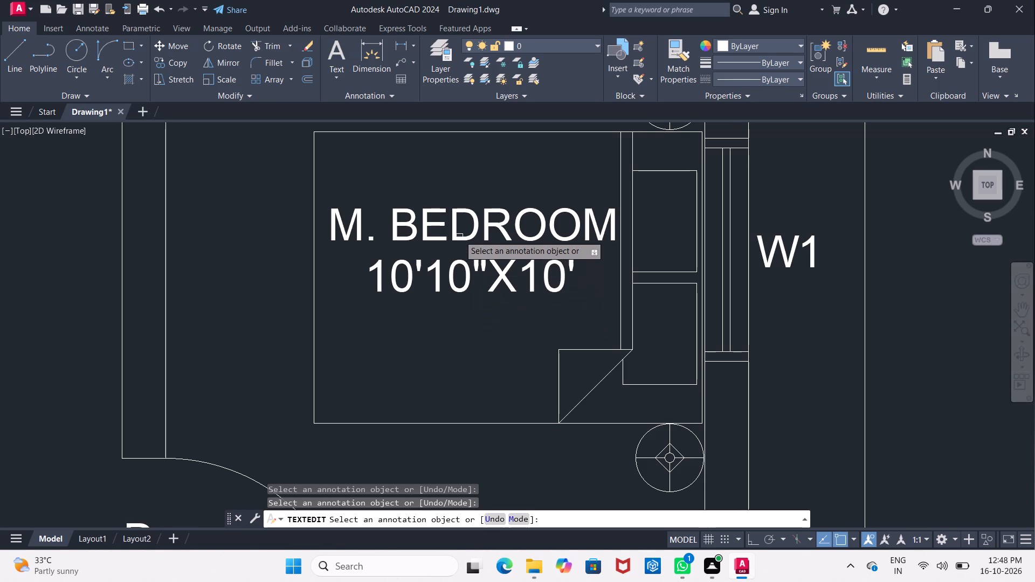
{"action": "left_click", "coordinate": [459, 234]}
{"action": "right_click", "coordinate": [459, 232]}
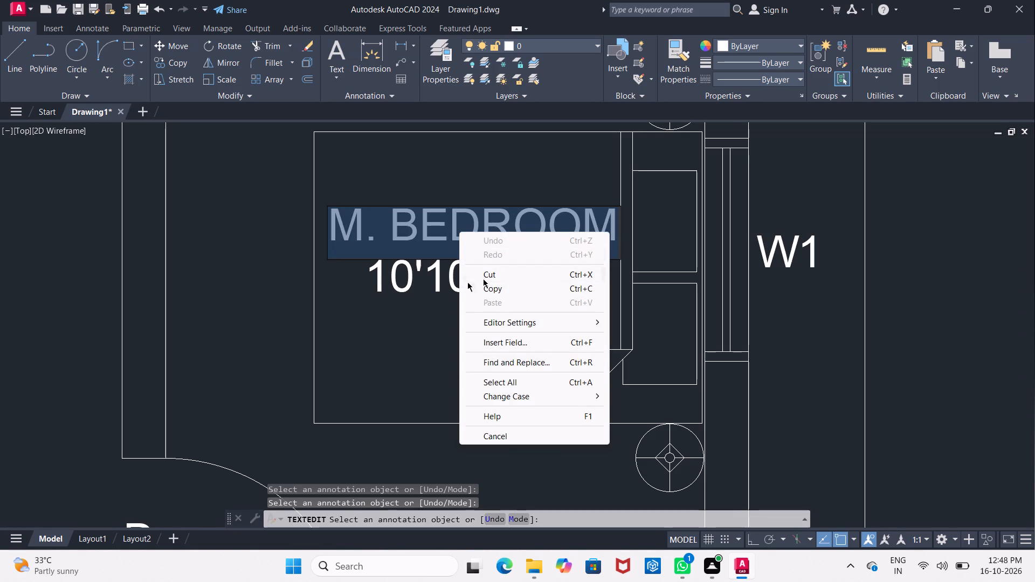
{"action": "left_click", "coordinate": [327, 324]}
Change the M. BEDROOM label in the northeast bedroom to BEDROOM, replacing the M. prefix with three leading spaces.
{"action": "double_click", "coordinate": [452, 225]}
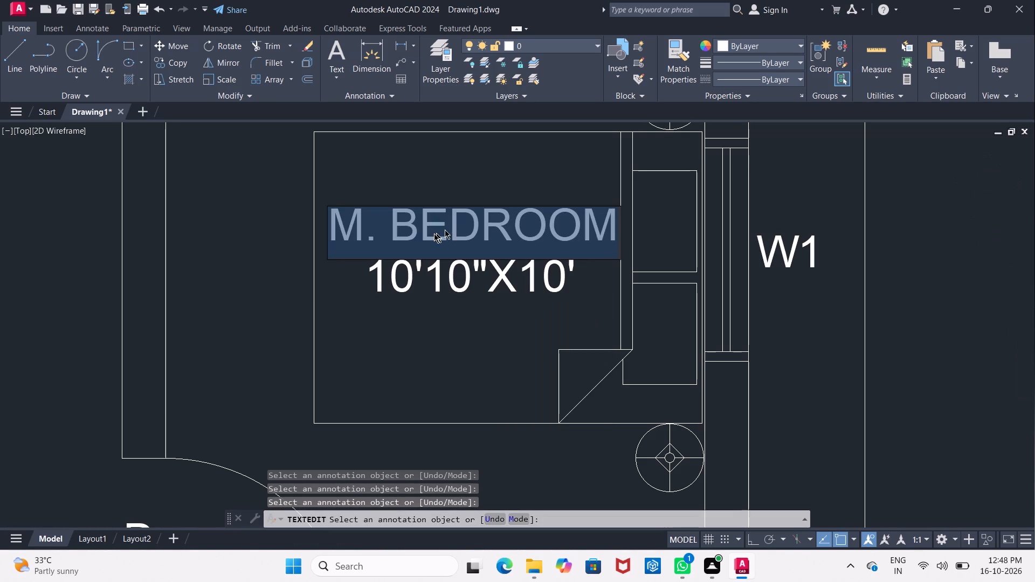
{"action": "left_click", "coordinate": [433, 233]}
{"action": "left_click", "coordinate": [392, 235]}
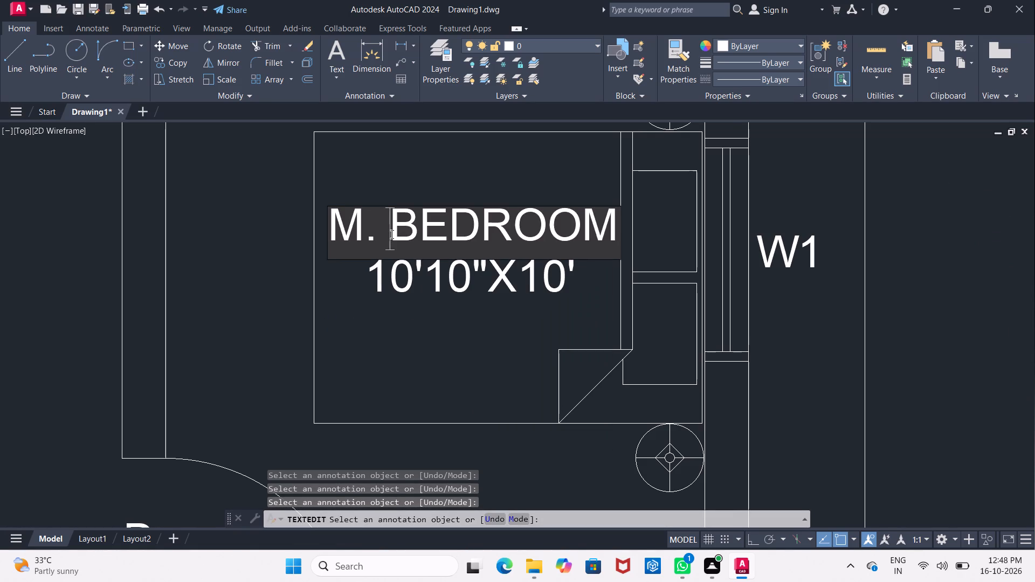
{"action": "key", "text": "BackSpace"}
{"action": "key", "text": "BackSpace"}
{"action": "key", "text": "BackSpace"}
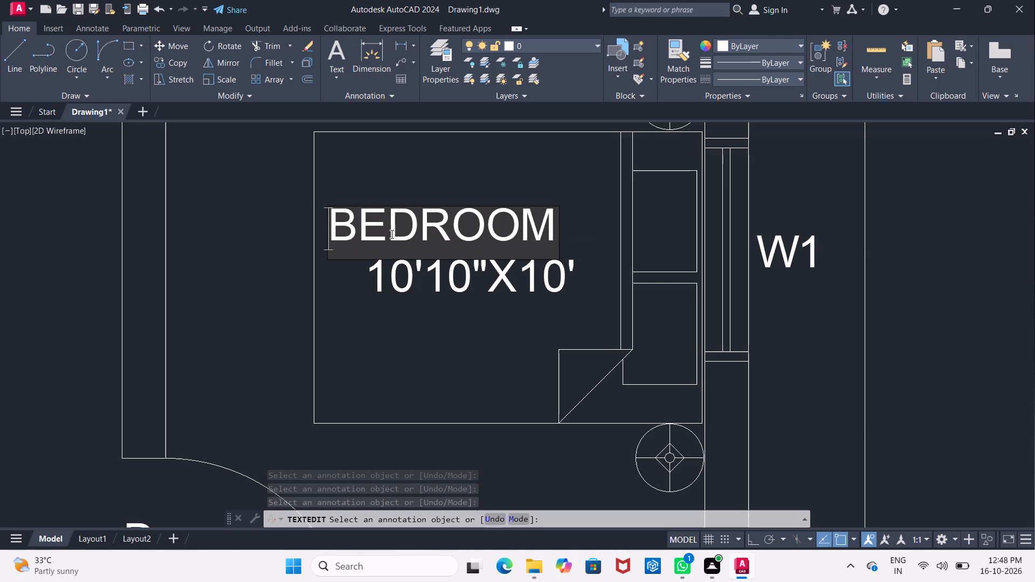
{"action": "key", "text": "space"}
{"action": "key", "text": "space"}
{"action": "key", "text": "space"}
{"action": "left_click", "coordinate": [417, 336]}
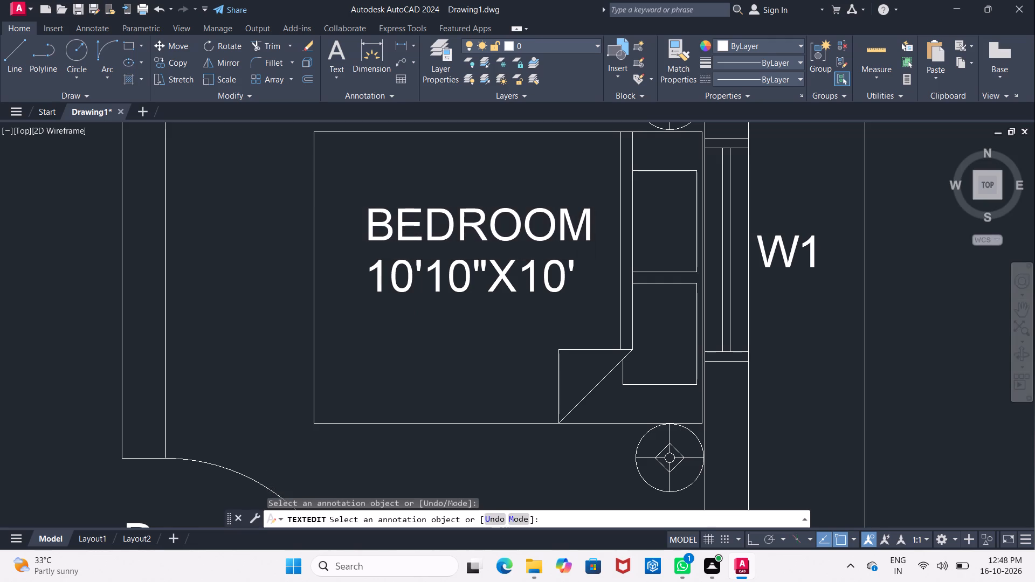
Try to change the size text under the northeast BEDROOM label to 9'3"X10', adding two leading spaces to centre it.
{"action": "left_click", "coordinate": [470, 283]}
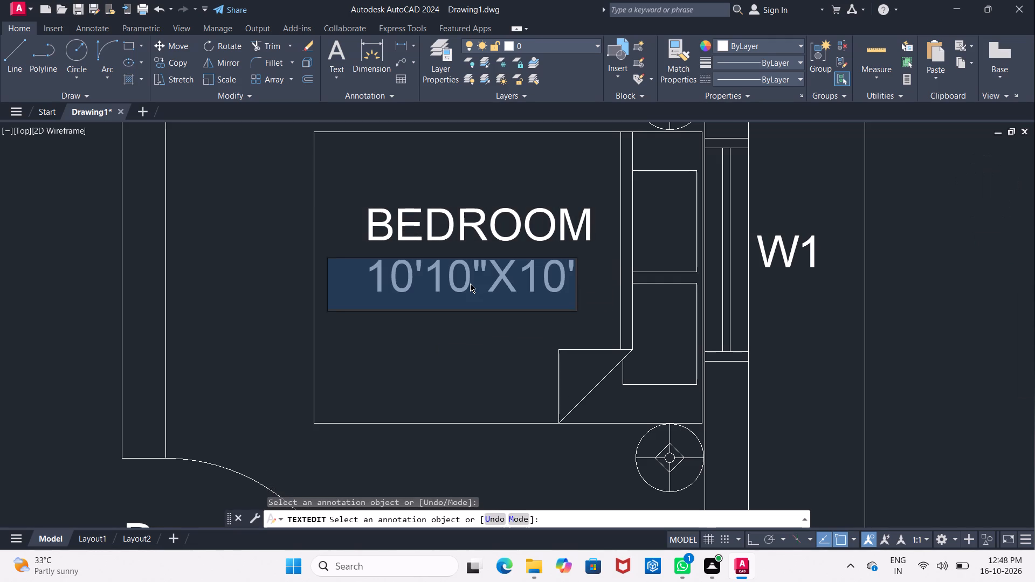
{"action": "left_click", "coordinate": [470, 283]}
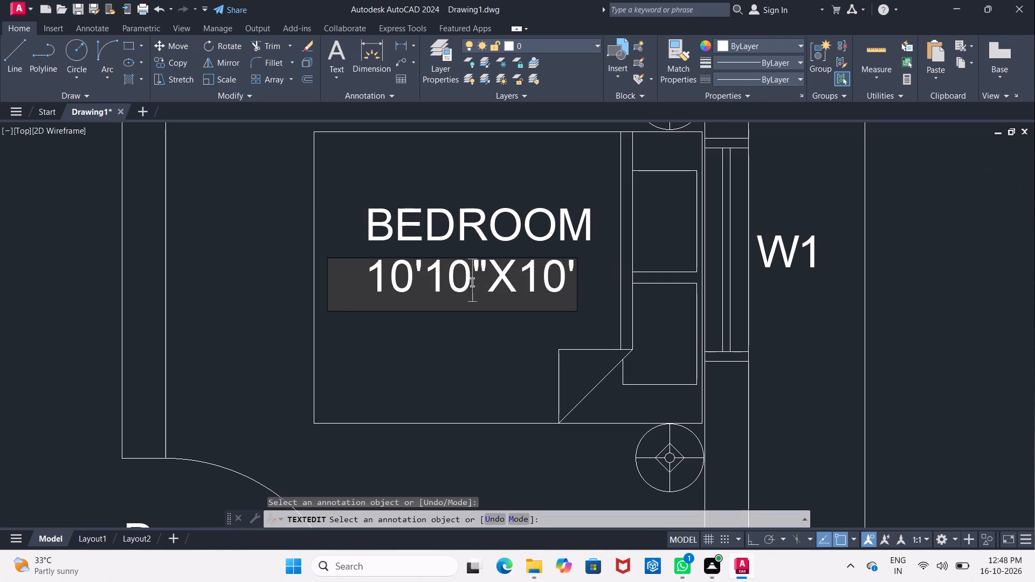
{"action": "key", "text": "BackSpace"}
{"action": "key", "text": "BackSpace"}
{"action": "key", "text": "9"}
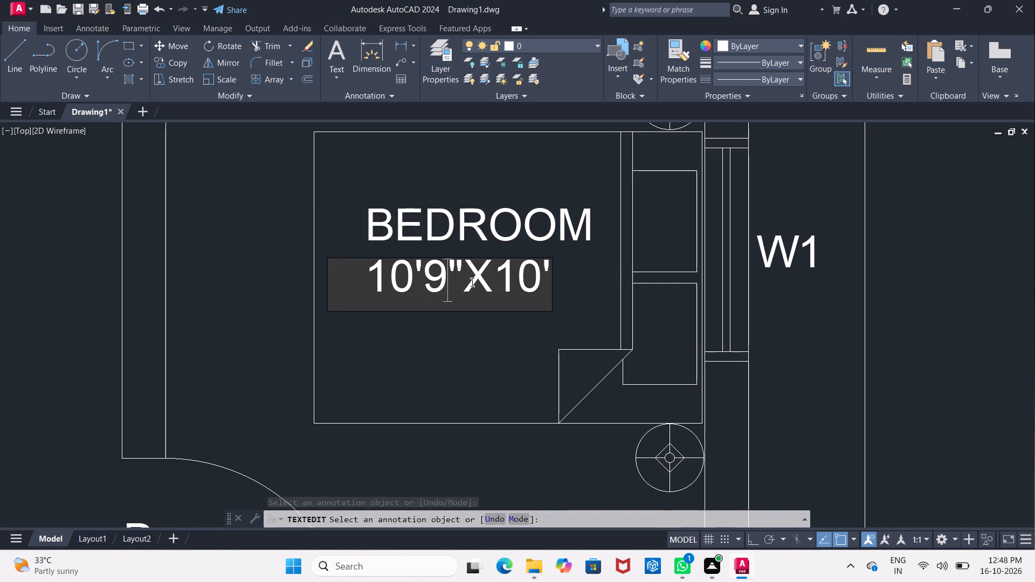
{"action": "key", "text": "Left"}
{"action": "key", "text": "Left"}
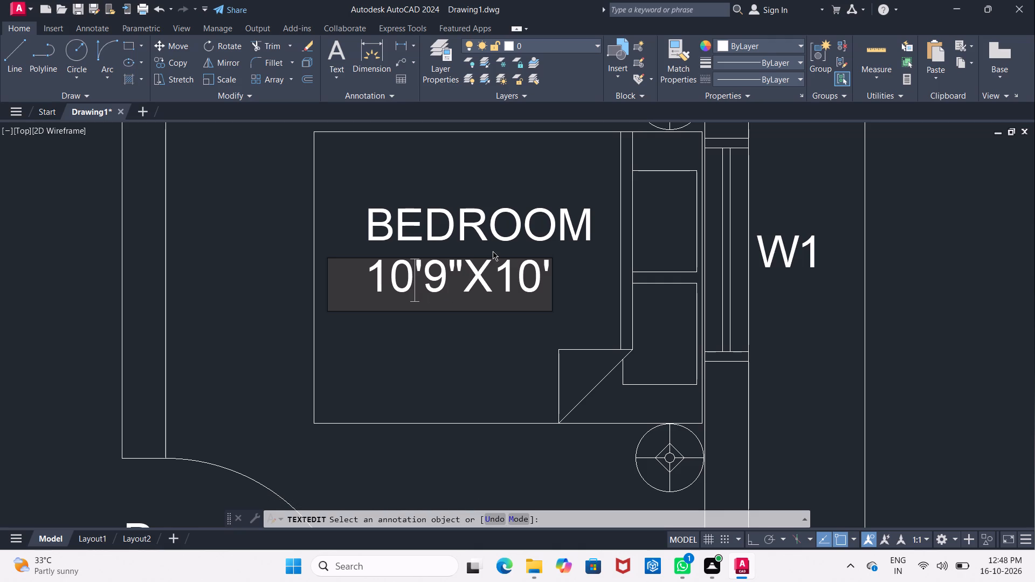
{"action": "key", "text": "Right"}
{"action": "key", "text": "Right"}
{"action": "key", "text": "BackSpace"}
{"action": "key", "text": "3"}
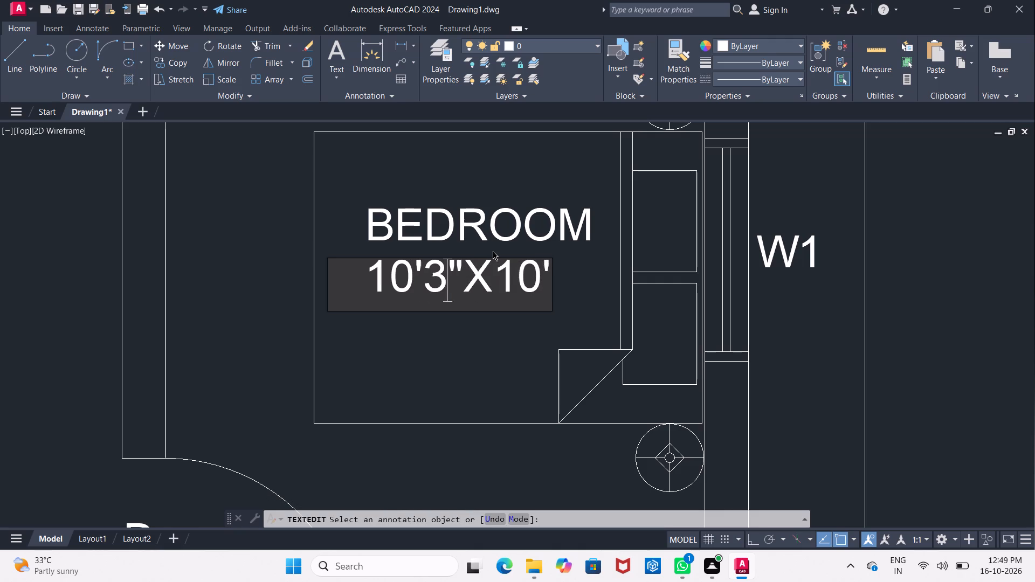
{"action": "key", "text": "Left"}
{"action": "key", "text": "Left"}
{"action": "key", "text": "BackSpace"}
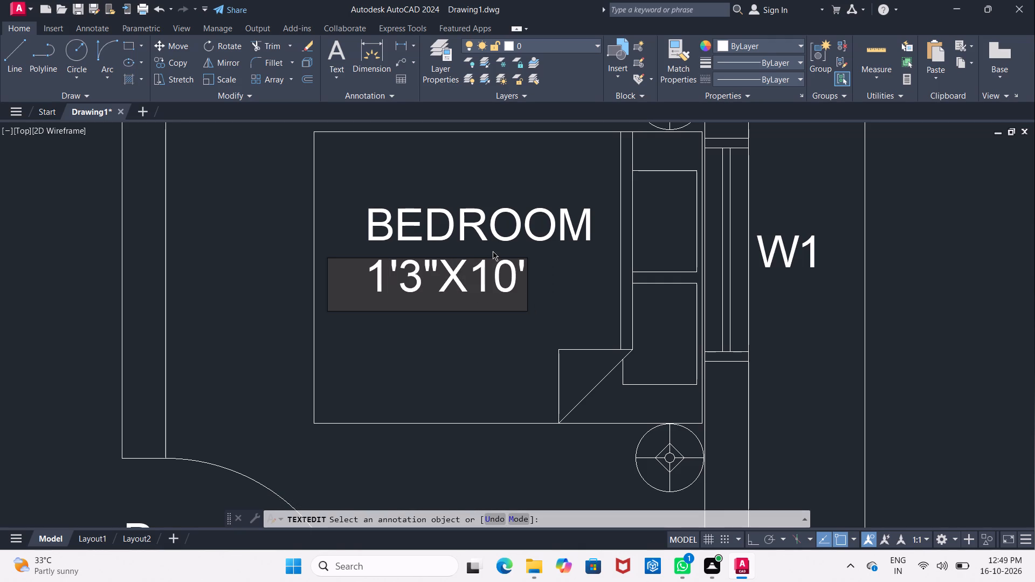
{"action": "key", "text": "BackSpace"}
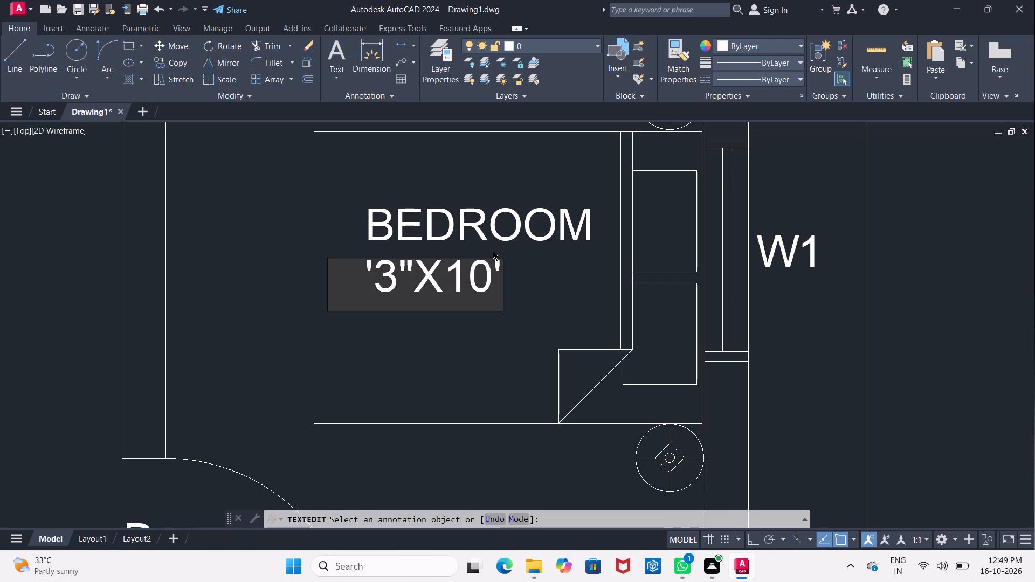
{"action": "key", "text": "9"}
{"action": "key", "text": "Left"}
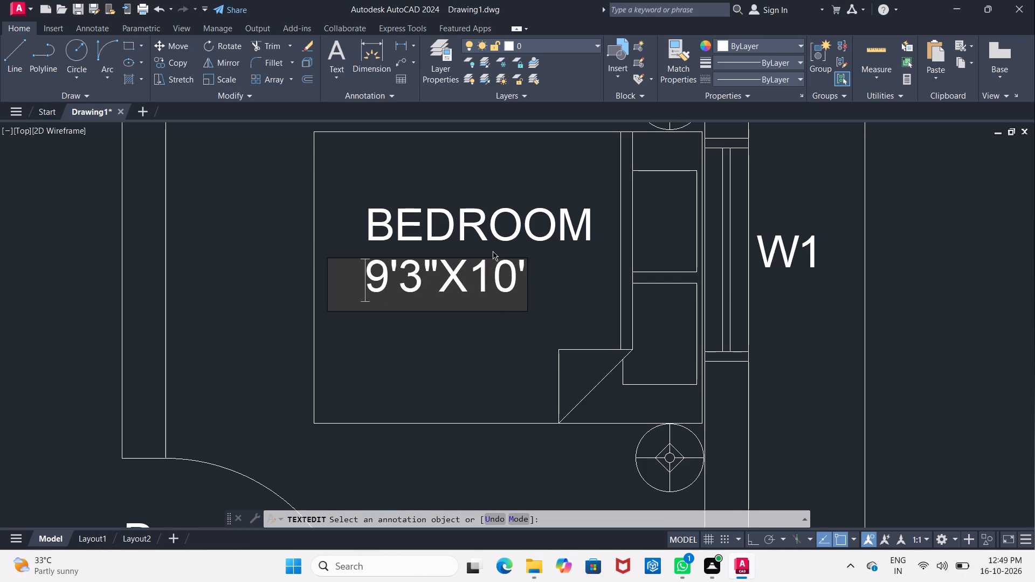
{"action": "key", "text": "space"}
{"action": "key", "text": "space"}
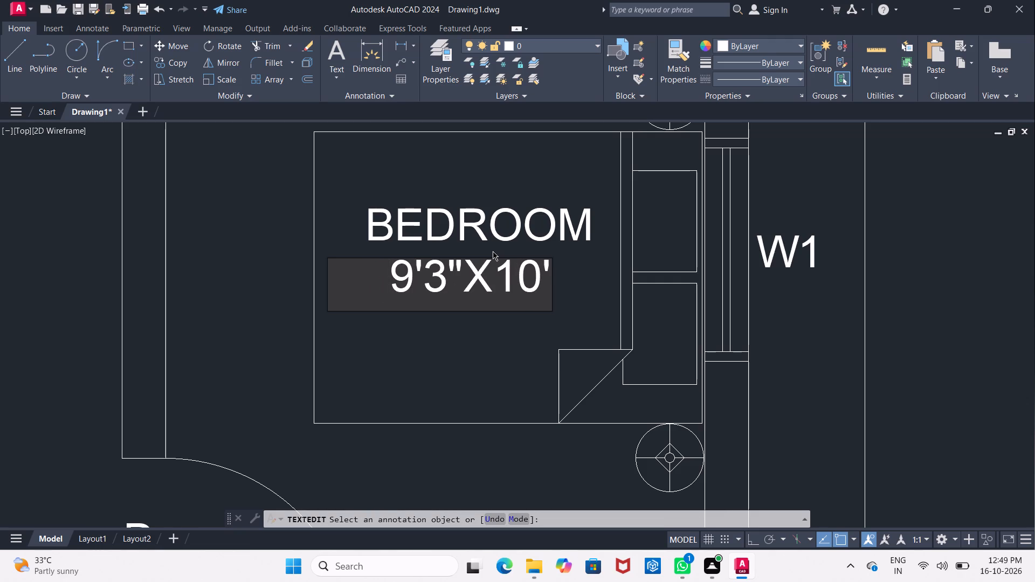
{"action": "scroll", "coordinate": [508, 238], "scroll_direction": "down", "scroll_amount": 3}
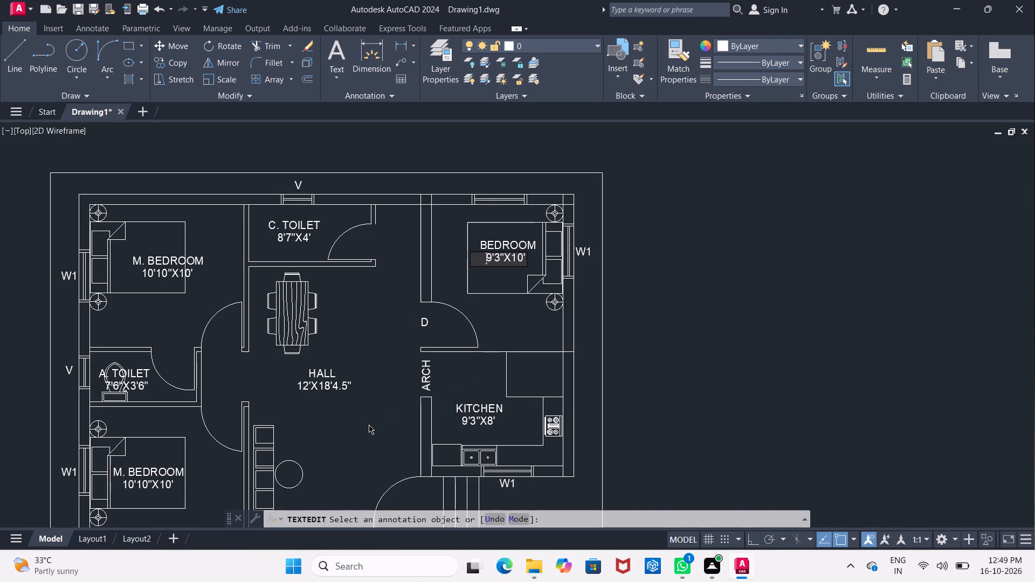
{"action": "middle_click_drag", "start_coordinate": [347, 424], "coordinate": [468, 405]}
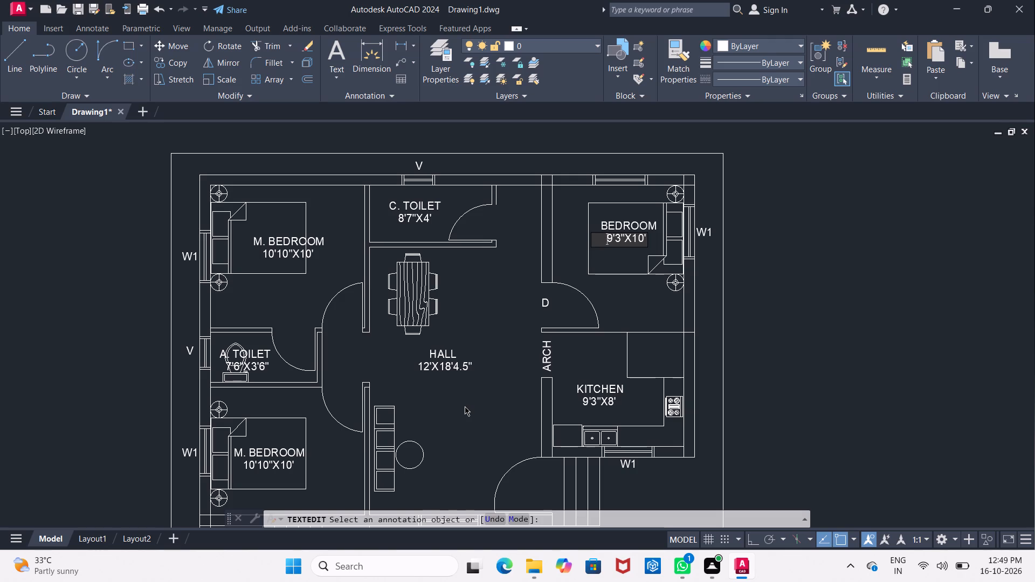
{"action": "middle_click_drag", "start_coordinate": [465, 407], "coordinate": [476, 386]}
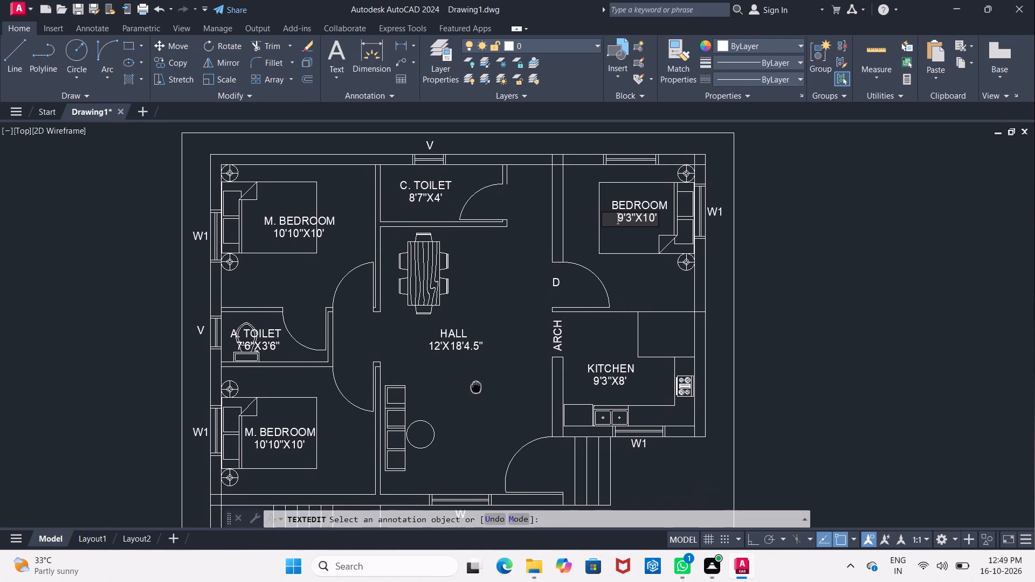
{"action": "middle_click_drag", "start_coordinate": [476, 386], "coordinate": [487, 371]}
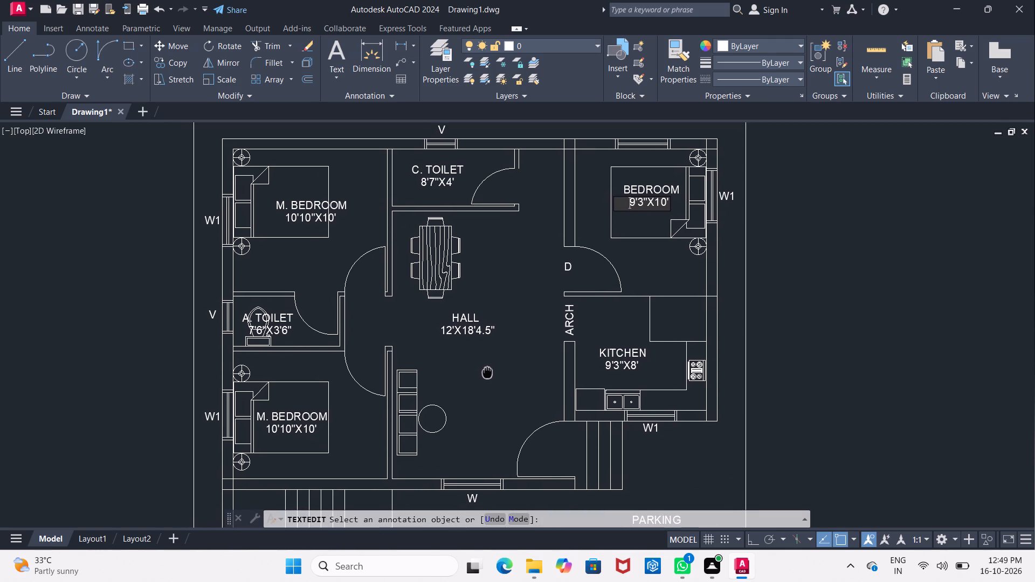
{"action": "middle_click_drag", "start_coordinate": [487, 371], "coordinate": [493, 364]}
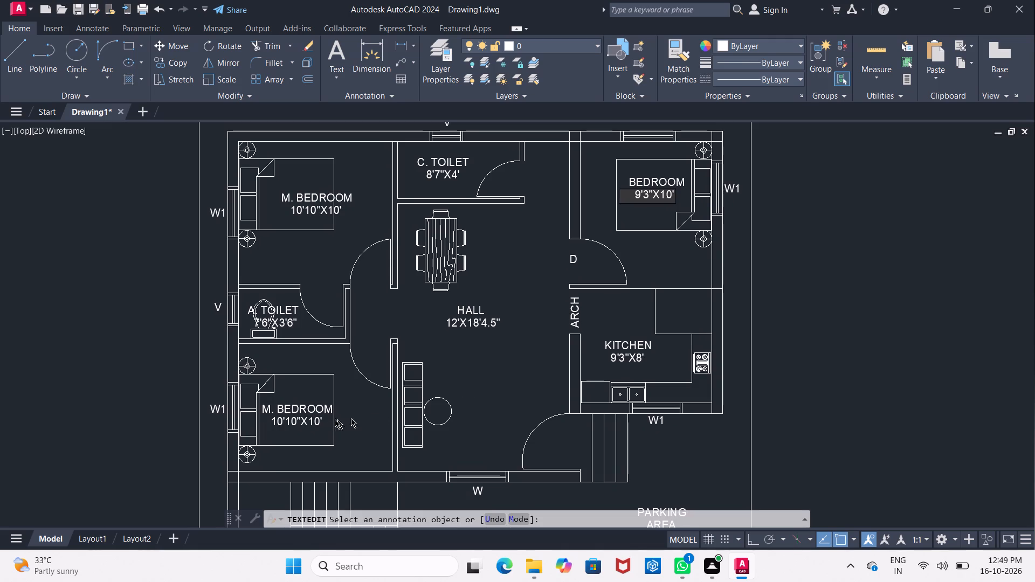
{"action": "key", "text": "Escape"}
Change the M. BEDROOM label in the southwest bedroom to BEDROOM, replacing the M. prefix with two leading spaces.
{"action": "left_click", "coordinate": [300, 407]}
{"action": "left_click", "coordinate": [300, 407]}
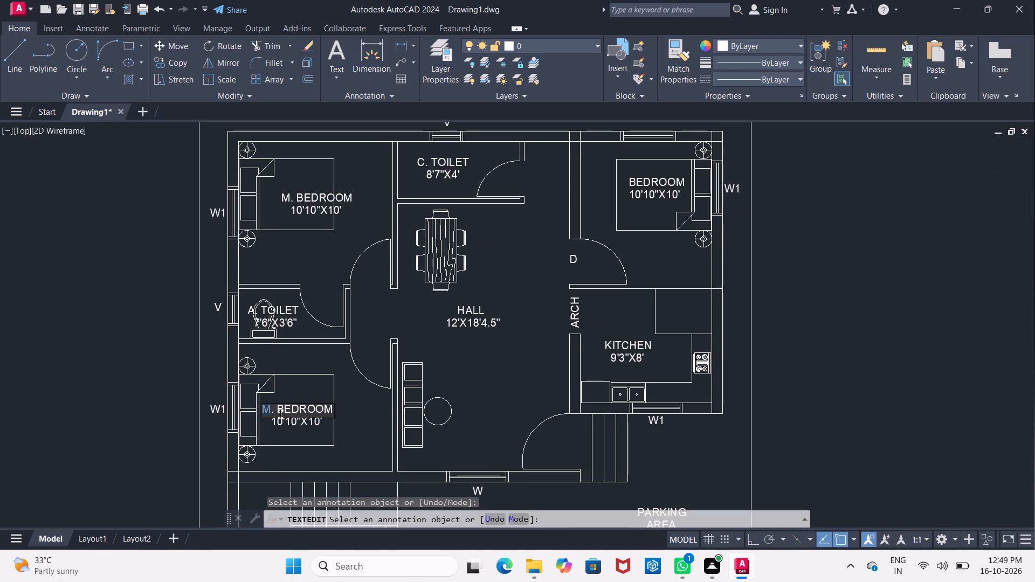
{"action": "left_click", "coordinate": [280, 412]}
{"action": "scroll", "coordinate": [279, 416], "scroll_direction": "up", "scroll_amount": 4}
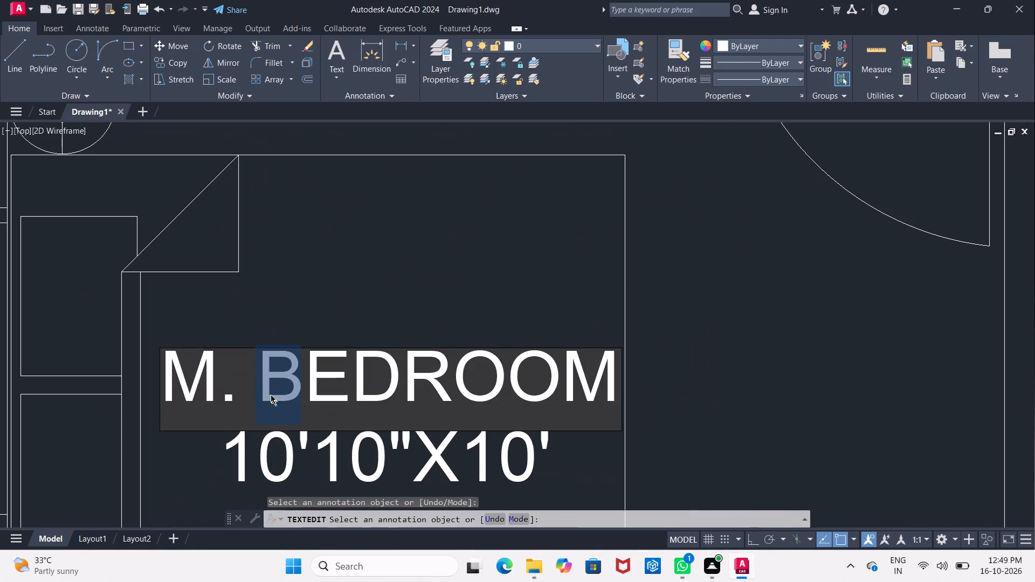
{"action": "left_click", "coordinate": [258, 386]}
{"action": "key", "text": "BackSpace"}
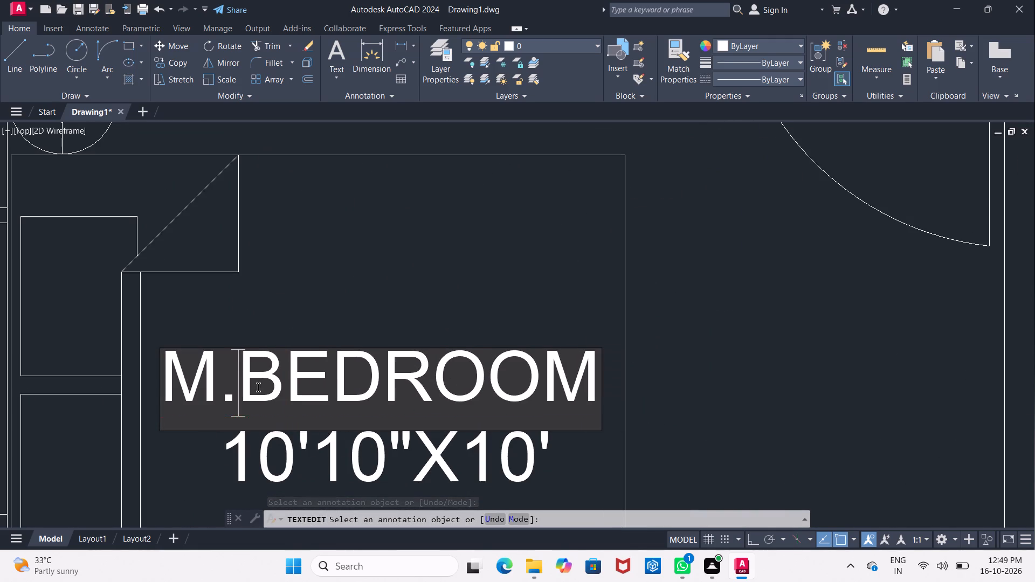
{"action": "key", "text": "BackSpace"}
{"action": "key", "text": "BackSpace"}
{"action": "key", "text": "space"}
{"action": "key", "text": "space"}
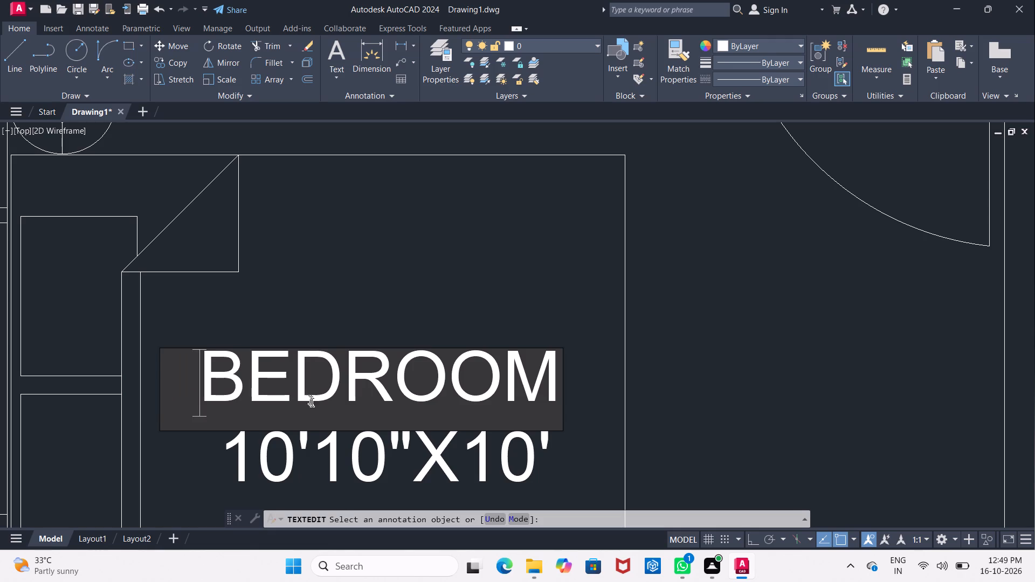
{"action": "left_click", "coordinate": [533, 454]}
Change the size text under the southwest BEDROOM label to 10'10"X9', keeping its leading spaces.
{"action": "left_click", "coordinate": [532, 457]}
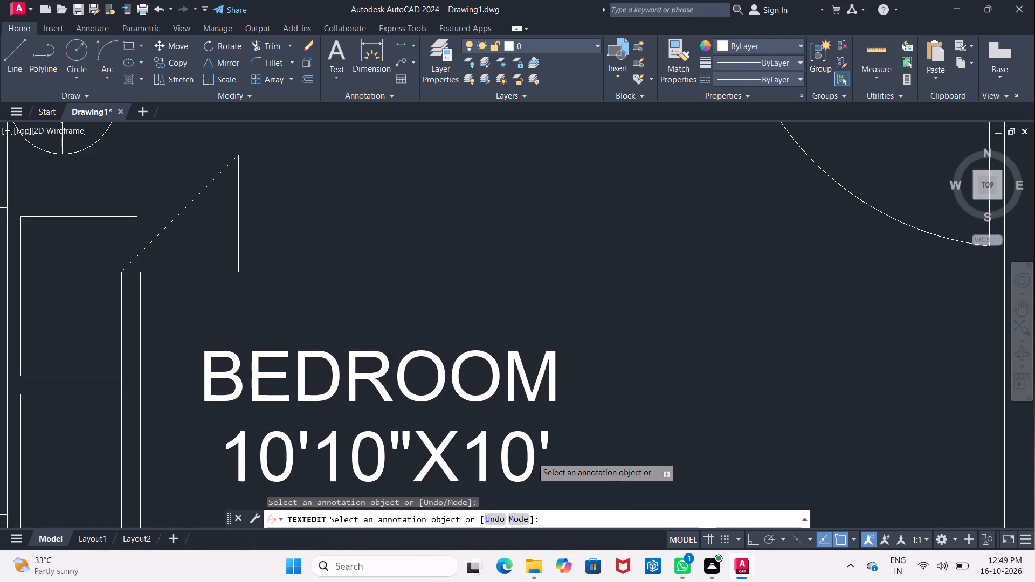
{"action": "left_click", "coordinate": [532, 457]}
{"action": "key", "text": "BackSpace"}
{"action": "key", "text": "BackSpace"}
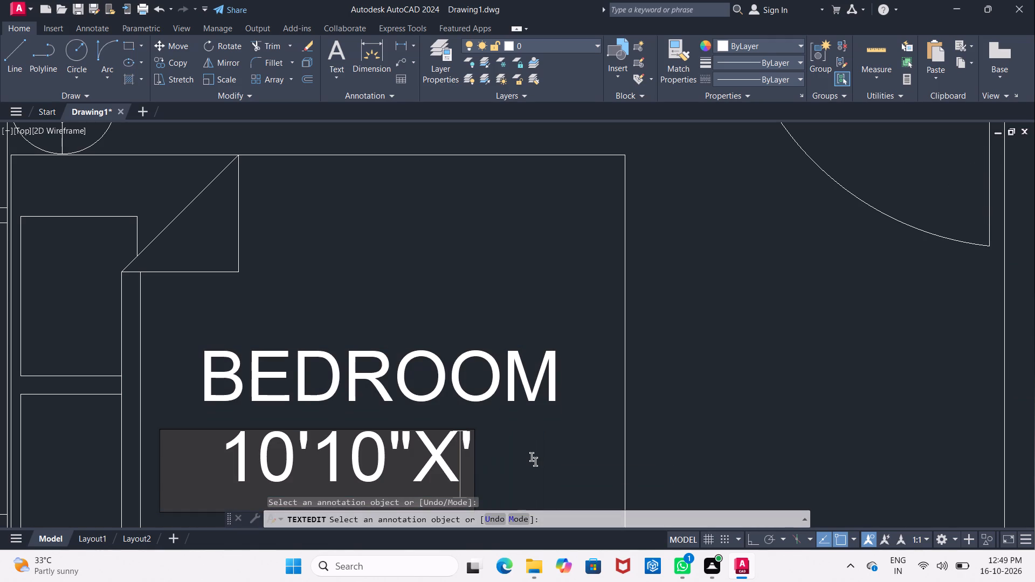
{"action": "key", "text": "9"}
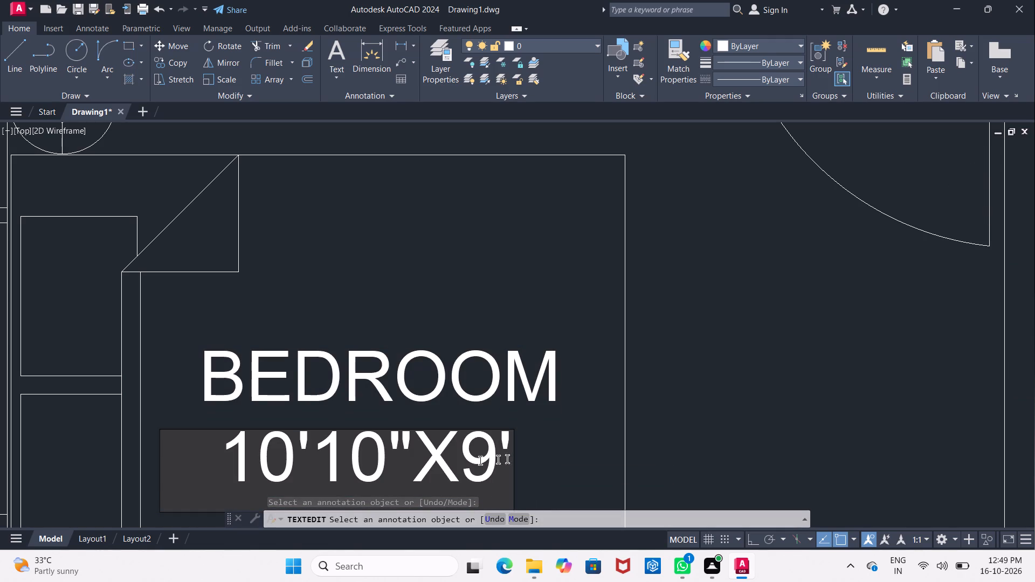
{"action": "left_click", "coordinate": [410, 459]}
{"action": "key", "text": "BackSpace"}
{"action": "key", "text": "BackSpace"}
{"action": "key", "text": "BackSpace"}
{"action": "key", "text": "BackSpace"}
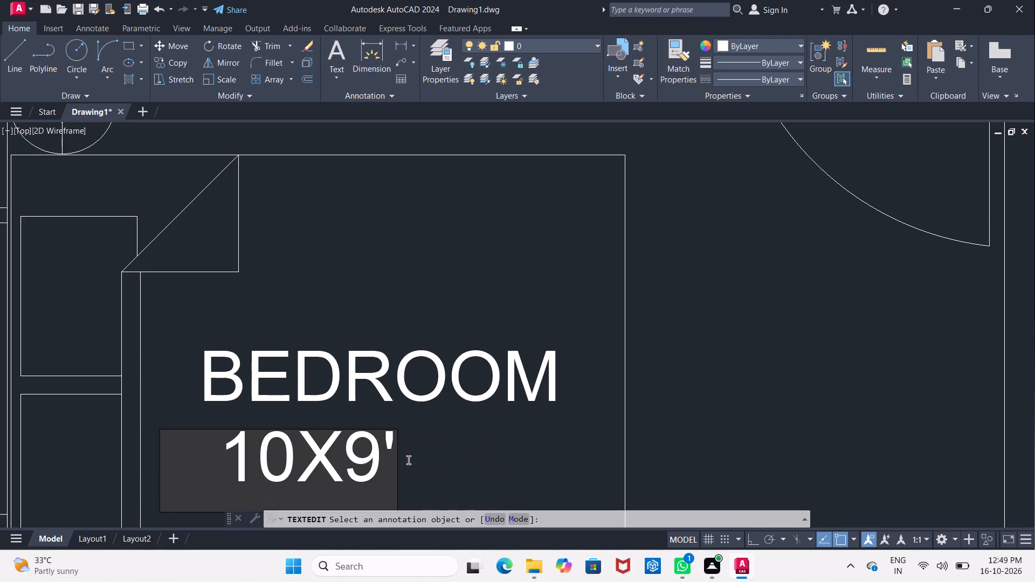
{"action": "type", "text": "'10"}
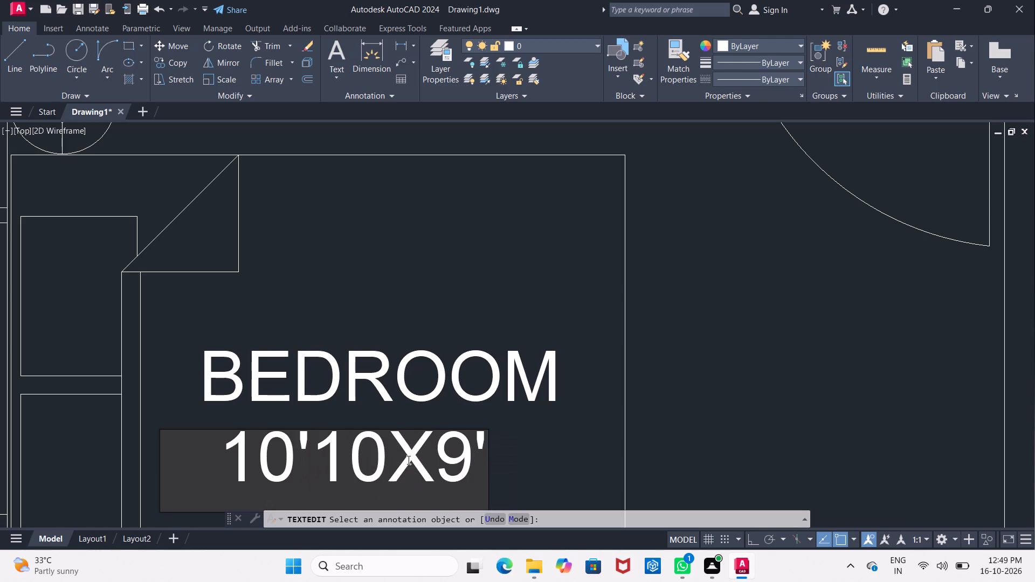
{"action": "key", "text": "shift+quotedbl"}
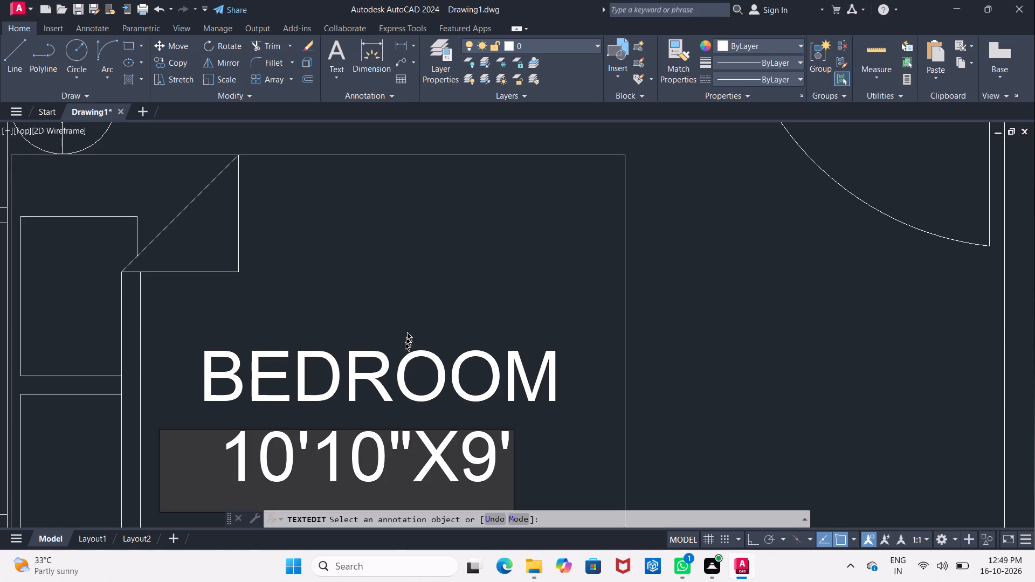
{"action": "scroll", "coordinate": [412, 304], "scroll_direction": "down", "scroll_amount": 4}
{"action": "middle_click_drag", "start_coordinate": [419, 303], "coordinate": [391, 332]}
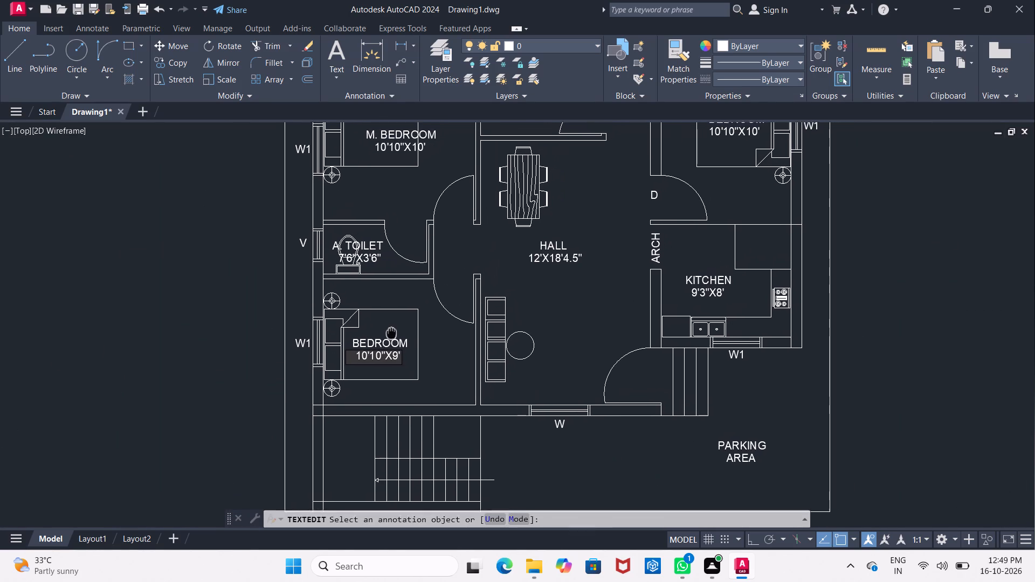
{"action": "middle_click_drag", "start_coordinate": [391, 332], "coordinate": [391, 333]}
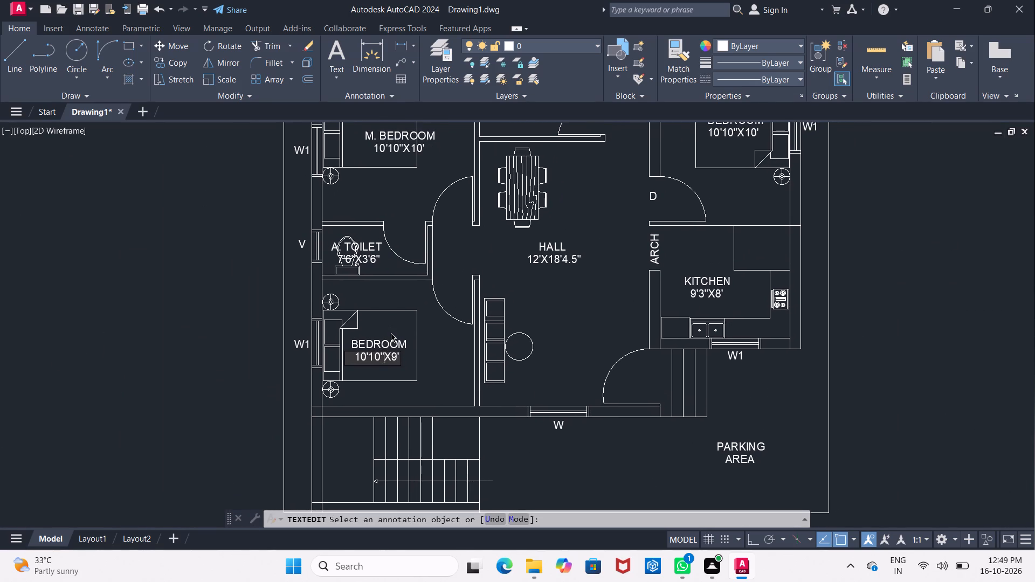
{"action": "left_click", "coordinate": [561, 346]}
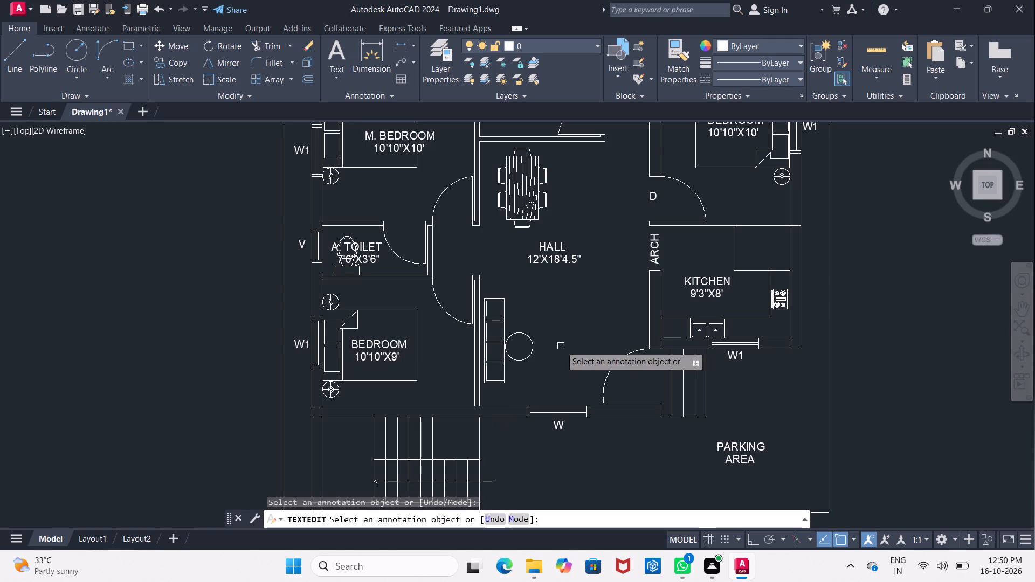
{"action": "middle_click_drag", "start_coordinate": [561, 346], "coordinate": [517, 352]}
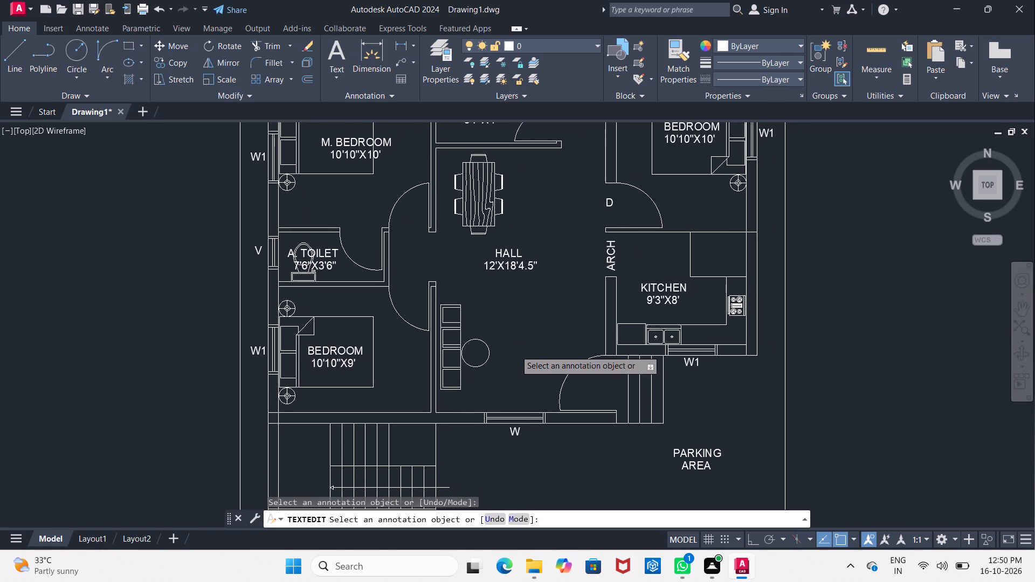
{"action": "key", "text": "Escape"}
Copy the D tag from the northeast bedroom door about 12'8" straight down to the hall's entrance door, with Ortho on.
{"action": "left_click", "coordinate": [608, 196]}
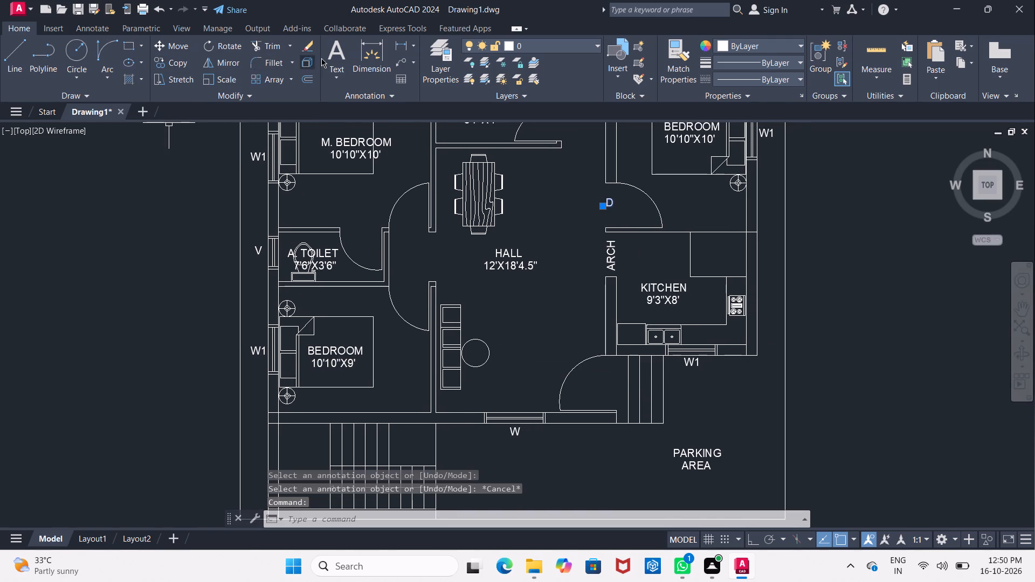
{"action": "left_click", "coordinate": [163, 58]}
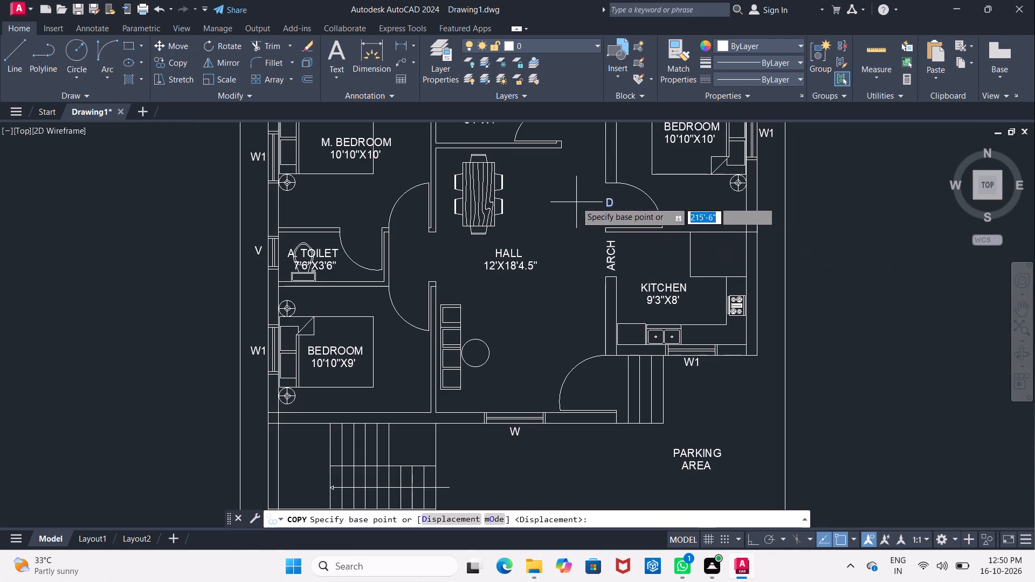
{"action": "left_click", "coordinate": [609, 204]}
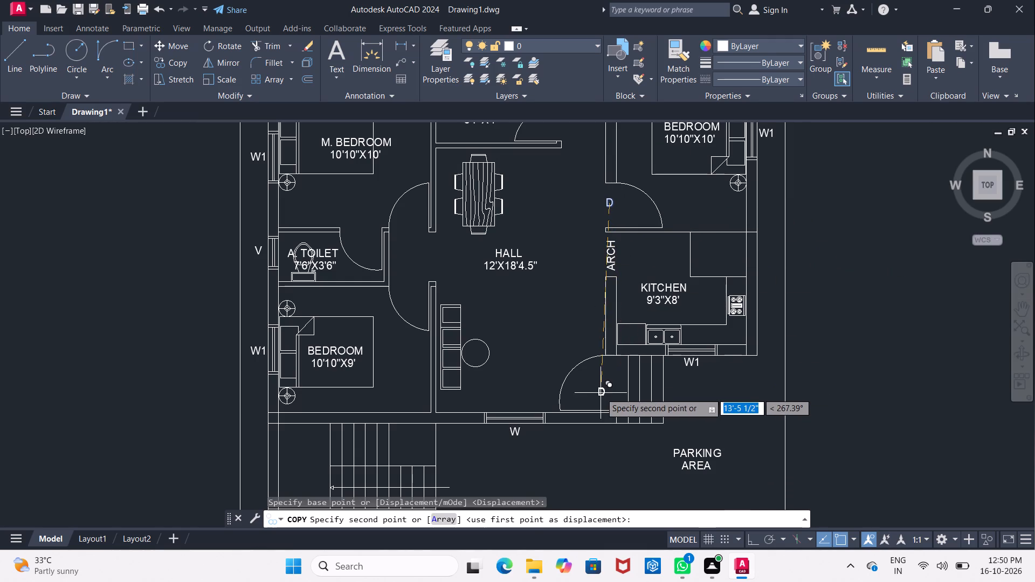
{"action": "left_click", "coordinate": [753, 533]}
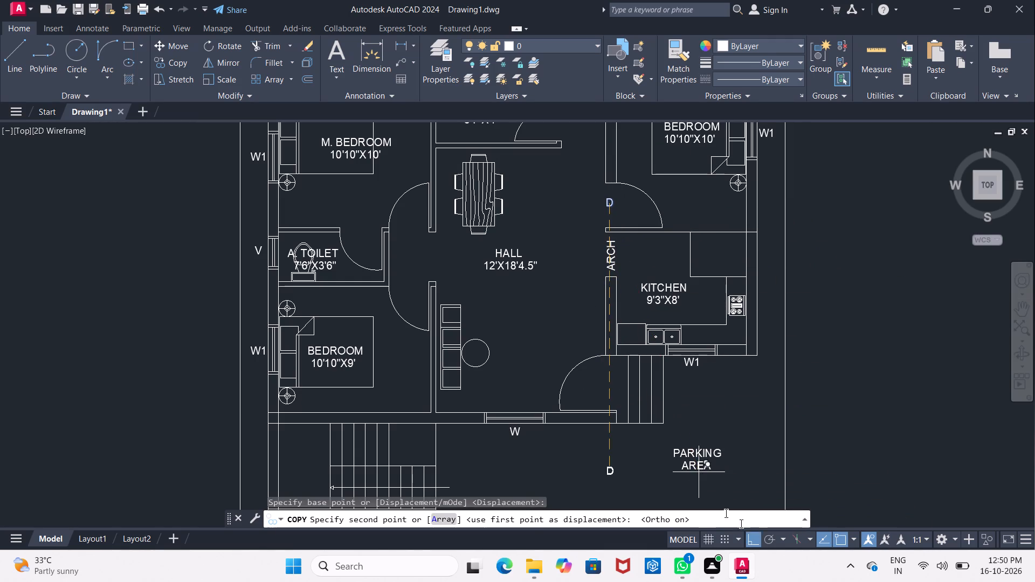
{"action": "scroll", "coordinate": [607, 385], "scroll_direction": "up", "scroll_amount": 2}
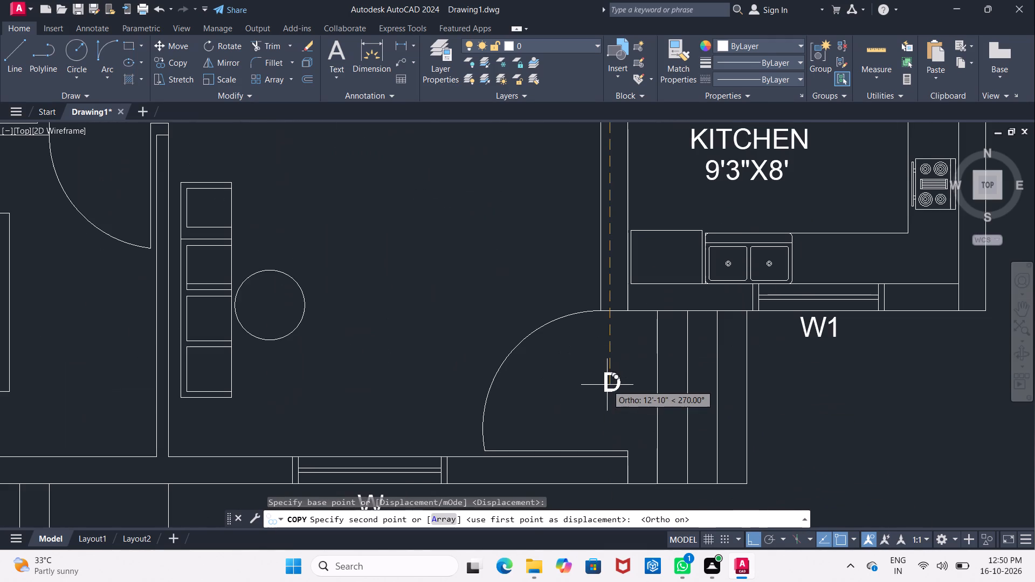
{"action": "left_click", "coordinate": [613, 380]}
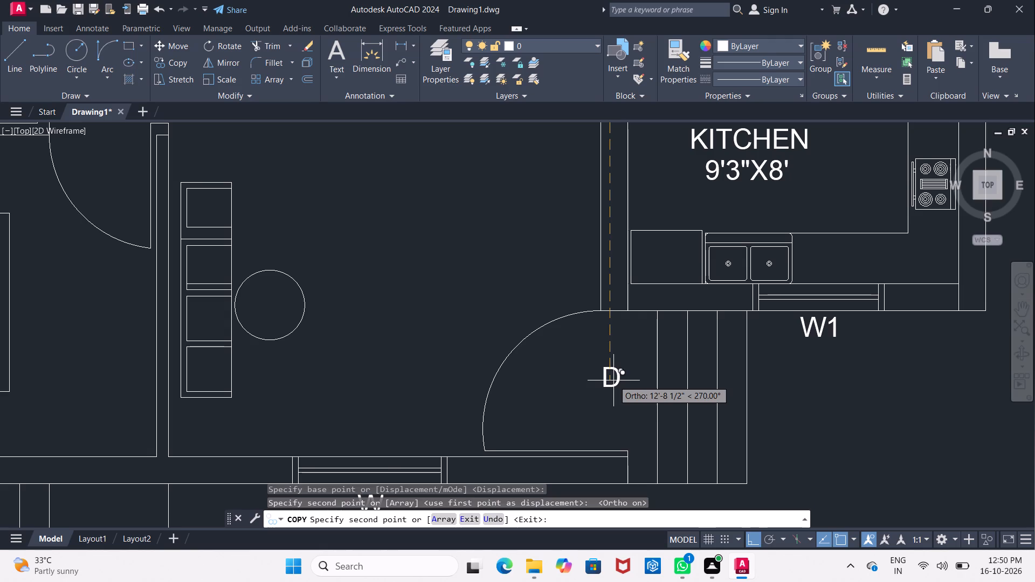
{"action": "key", "text": "Escape"}
Change the copied D tag at the hall's entrance door to MD, removing the space in front of it.
{"action": "left_click", "coordinate": [613, 385]}
{"action": "right_click", "coordinate": [613, 385]}
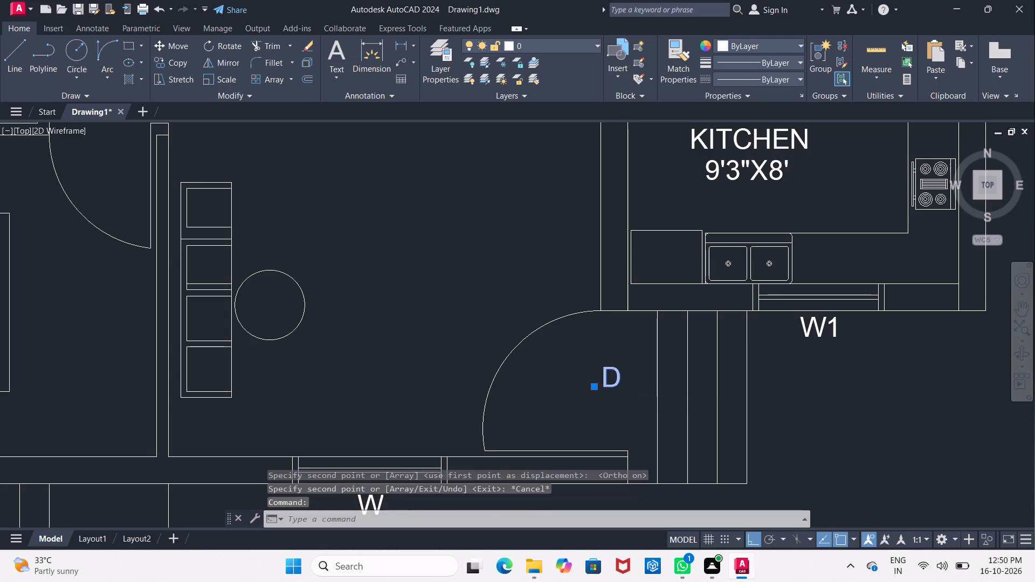
{"action": "left_click", "coordinate": [661, 66]}
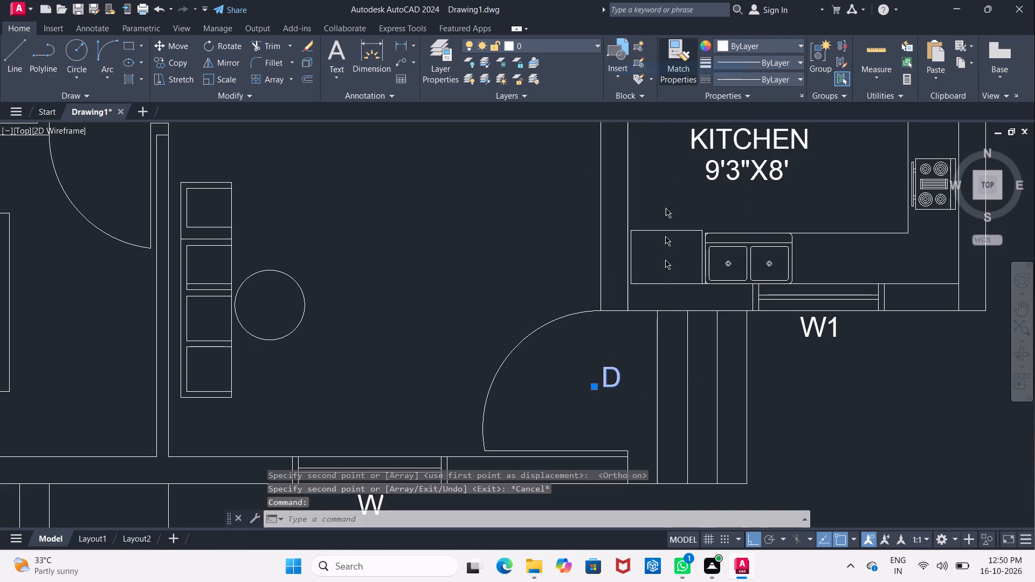
{"action": "left_click", "coordinate": [608, 375]}
{"action": "left_click", "coordinate": [605, 379]}
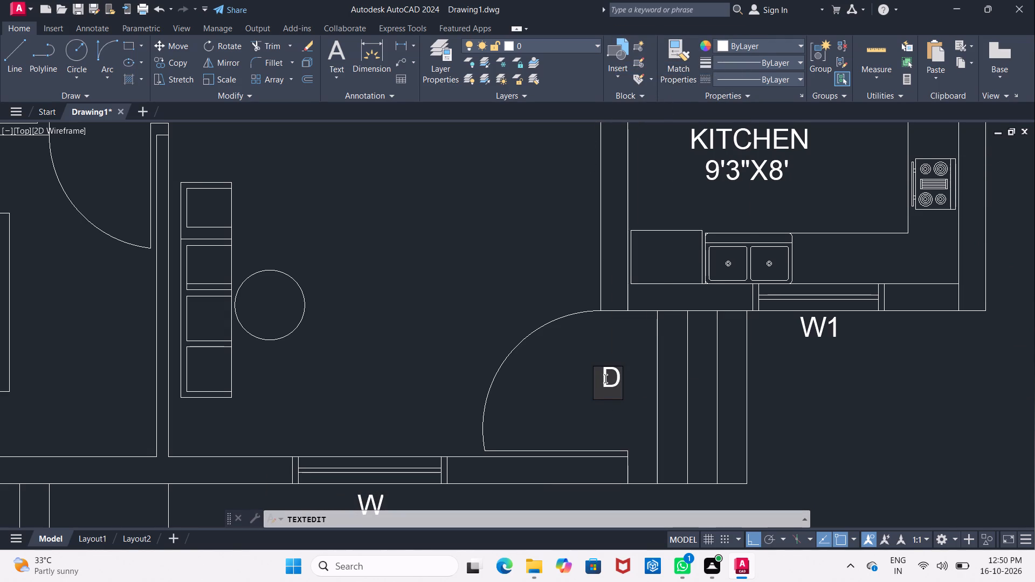
{"action": "key", "text": "m"}
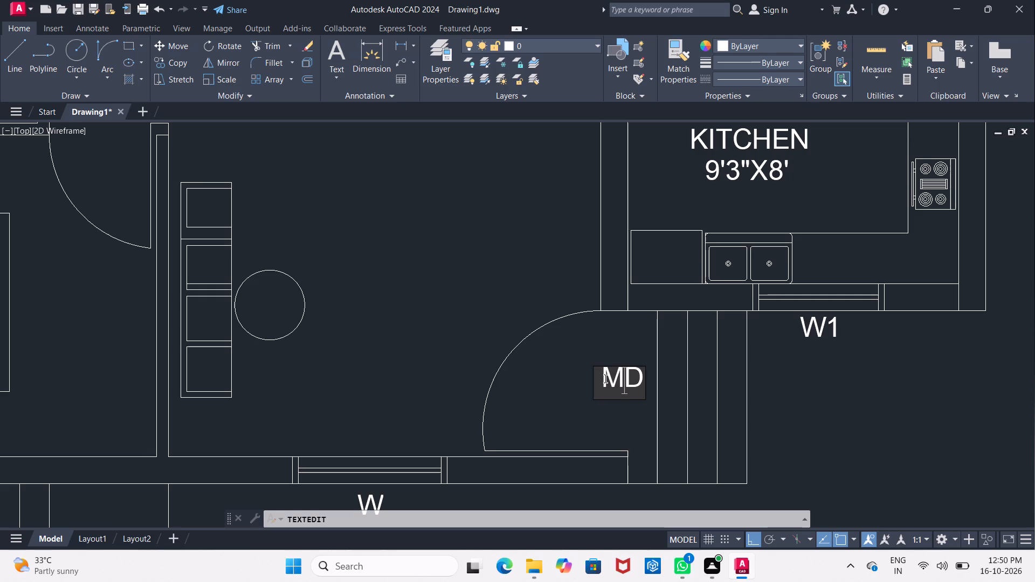
{"action": "key", "text": "Left"}
{"action": "key", "text": "BackSpace"}
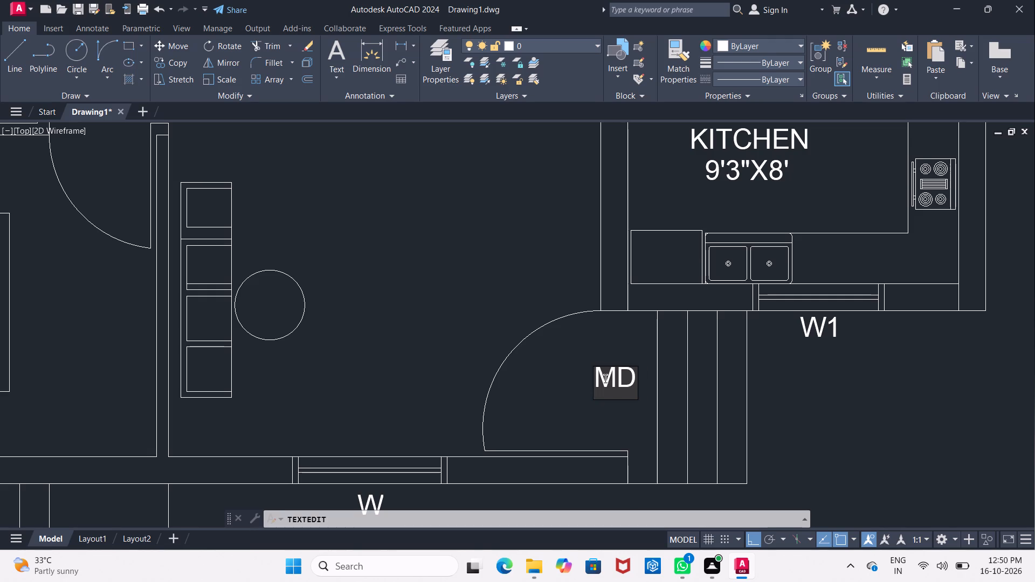
{"action": "left_click", "coordinate": [520, 310]}
{"action": "scroll", "coordinate": [511, 319], "scroll_direction": "down", "scroll_amount": 3}
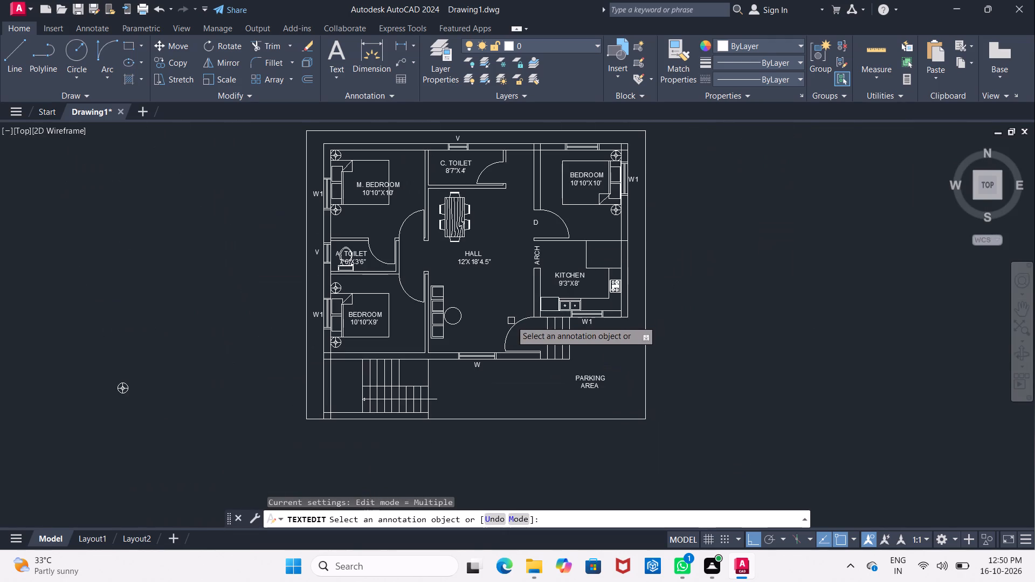
{"action": "middle_click_drag", "start_coordinate": [505, 306], "coordinate": [505, 329]}
{"action": "scroll", "coordinate": [516, 286], "scroll_direction": "up", "scroll_amount": 1}
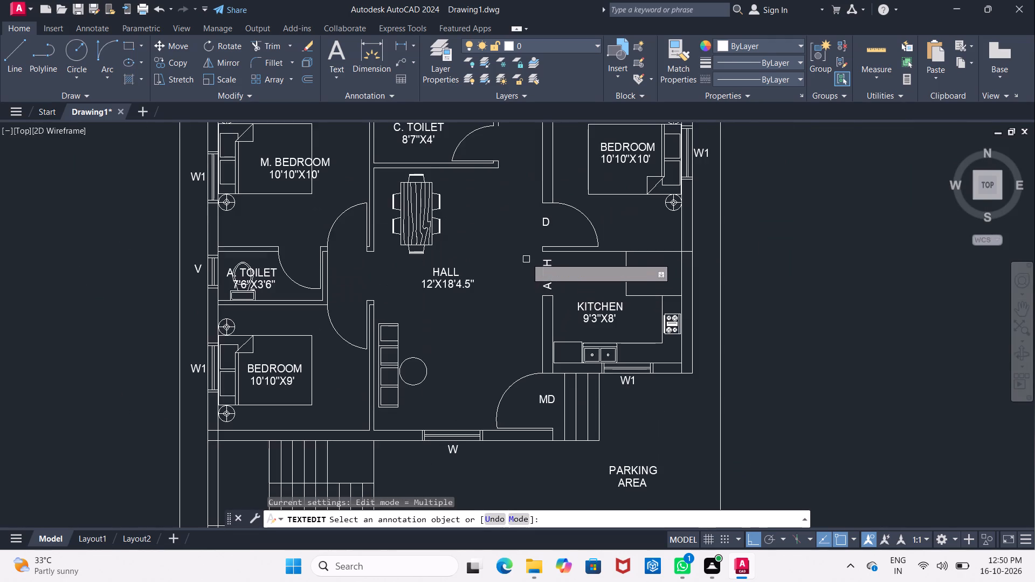
{"action": "scroll", "coordinate": [526, 257], "scroll_direction": "up", "scroll_amount": 1}
{"action": "middle_click_drag", "start_coordinate": [526, 257], "coordinate": [493, 301]}
{"action": "key", "text": "Escape"}
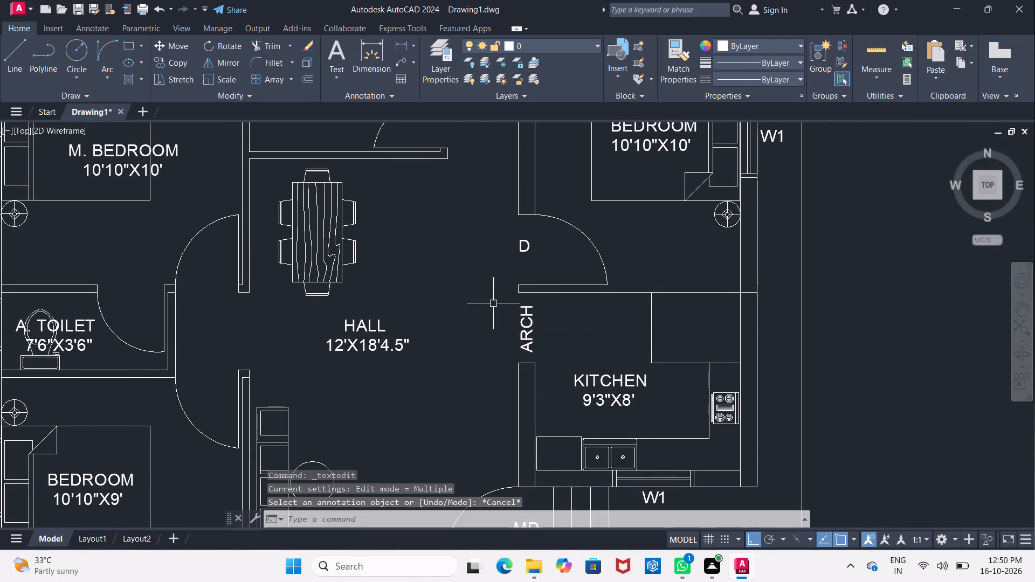
Copy the D tag from the northeast bedroom door about 6'8" up and across to the C. TOILET door, with Ortho off.
{"action": "left_click", "coordinate": [530, 252]}
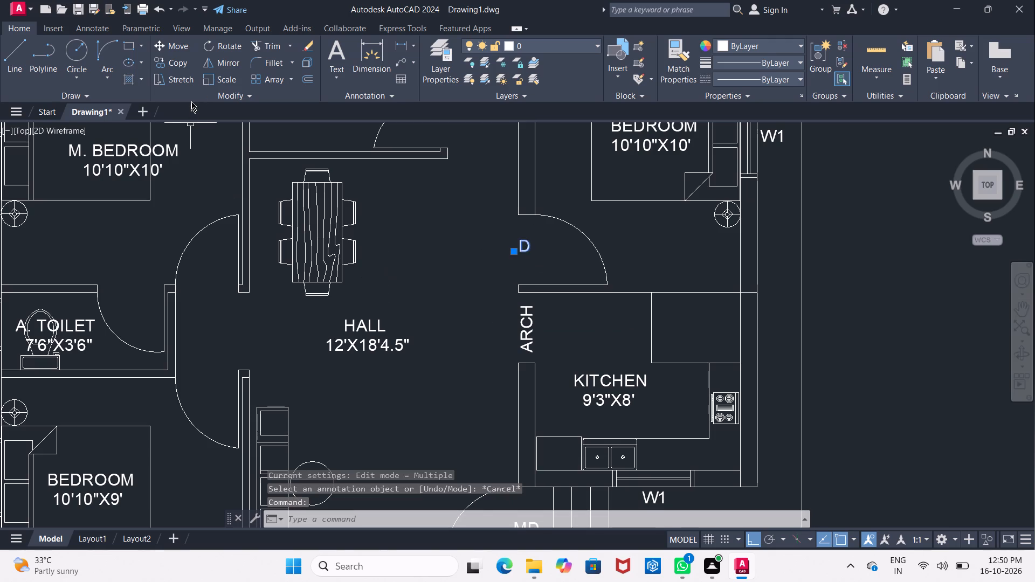
{"action": "left_click", "coordinate": [160, 63]}
{"action": "left_click", "coordinate": [523, 244]}
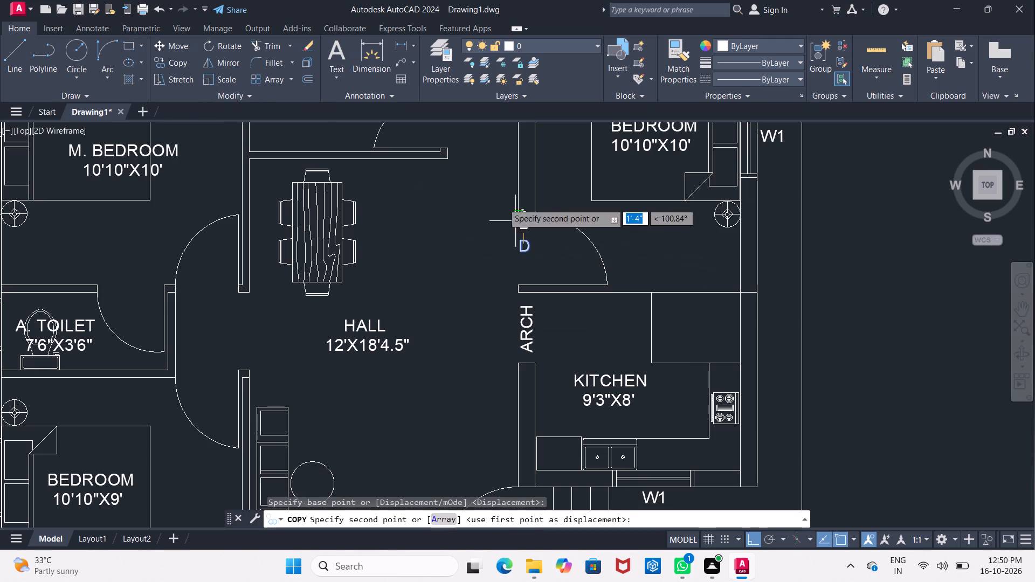
{"action": "middle_click_drag", "start_coordinate": [485, 193], "coordinate": [480, 303]}
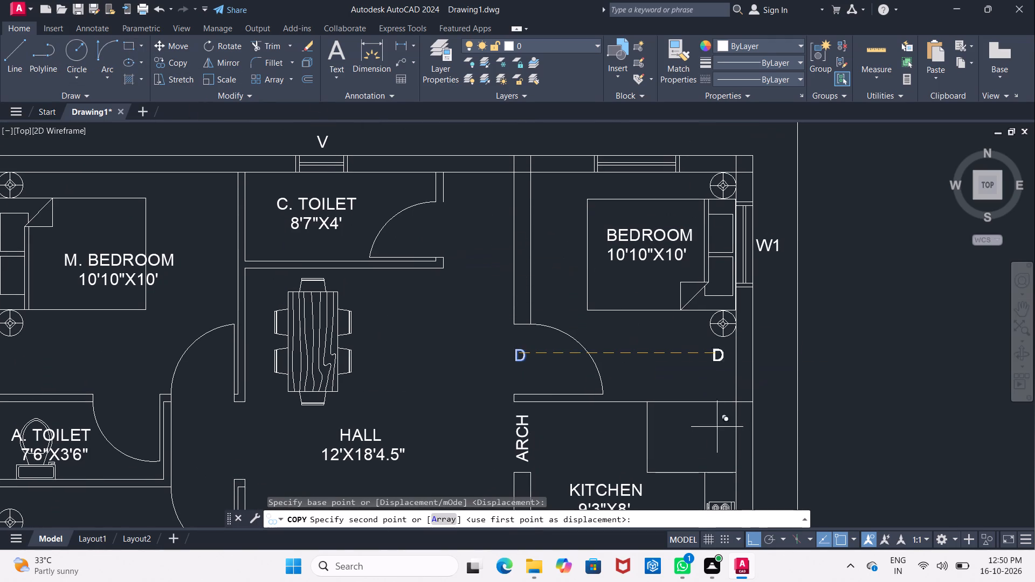
{"action": "left_click", "coordinate": [748, 537]}
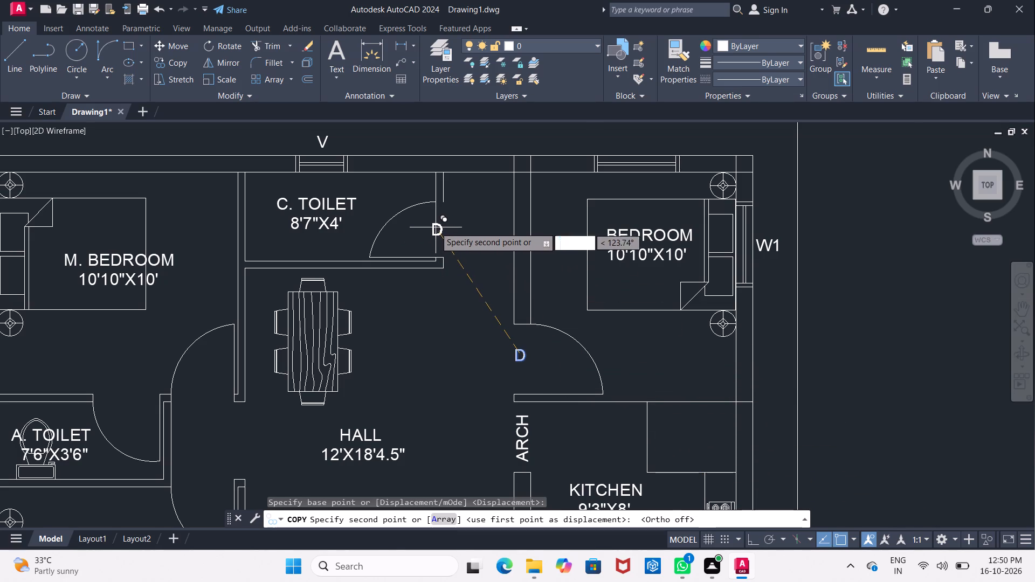
{"action": "scroll", "coordinate": [434, 226], "scroll_direction": "up", "scroll_amount": 2}
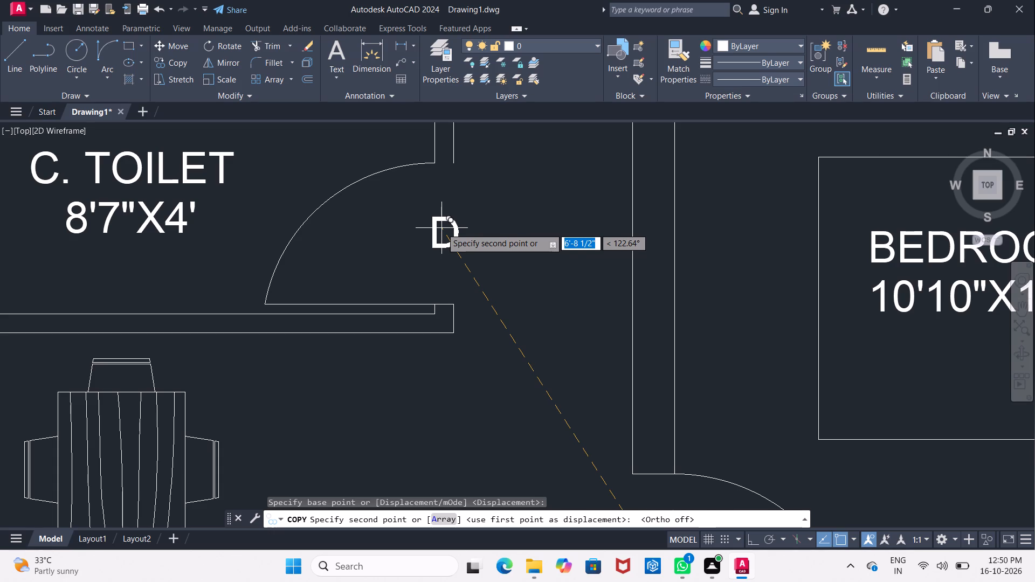
{"action": "left_click", "coordinate": [441, 228]}
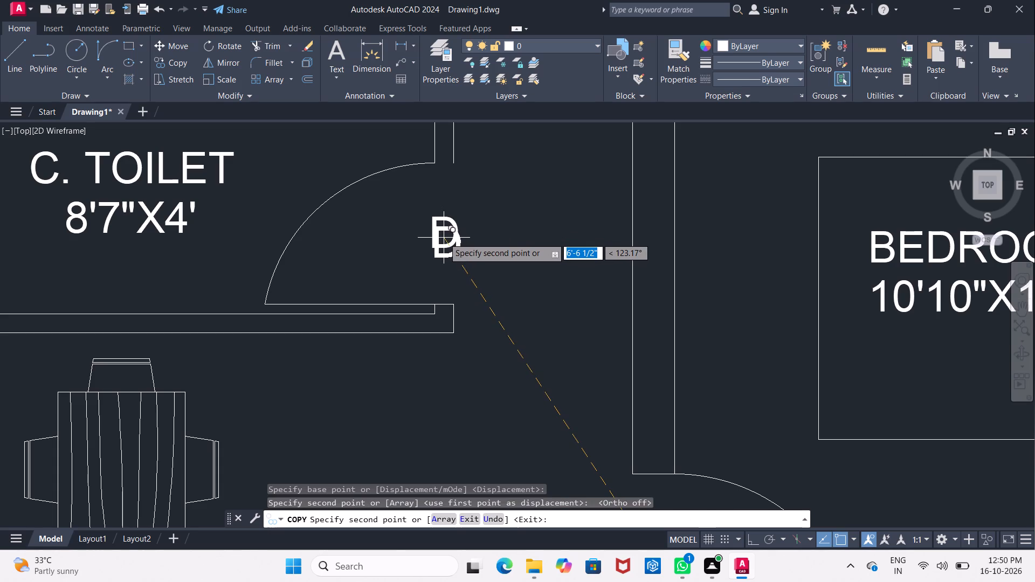
{"action": "key", "text": "Escape"}
Change the copied tag at the C. TOILET door to D2.
{"action": "left_click", "coordinate": [441, 241]}
{"action": "left_click", "coordinate": [441, 241]}
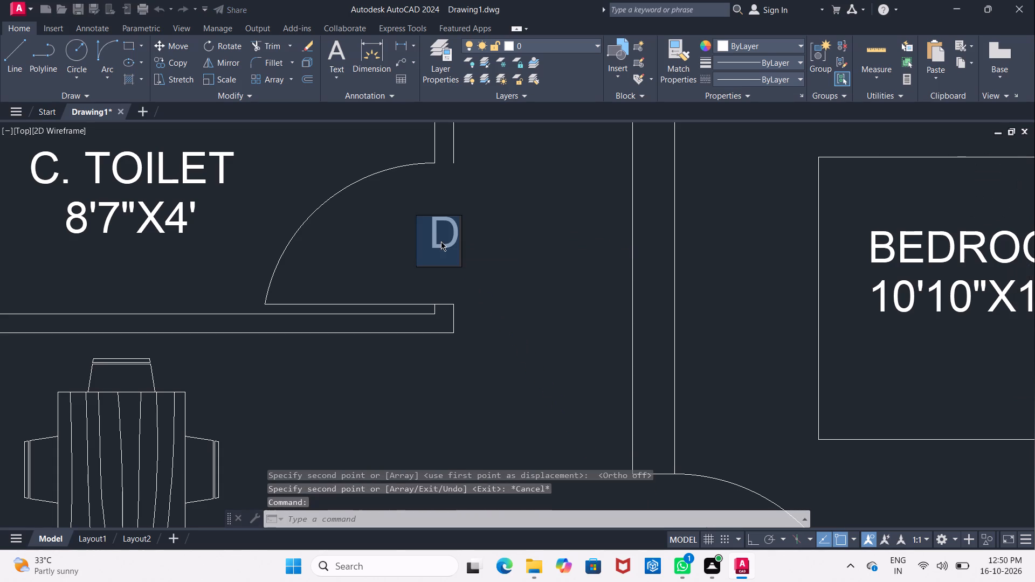
{"action": "left_click", "coordinate": [455, 241]}
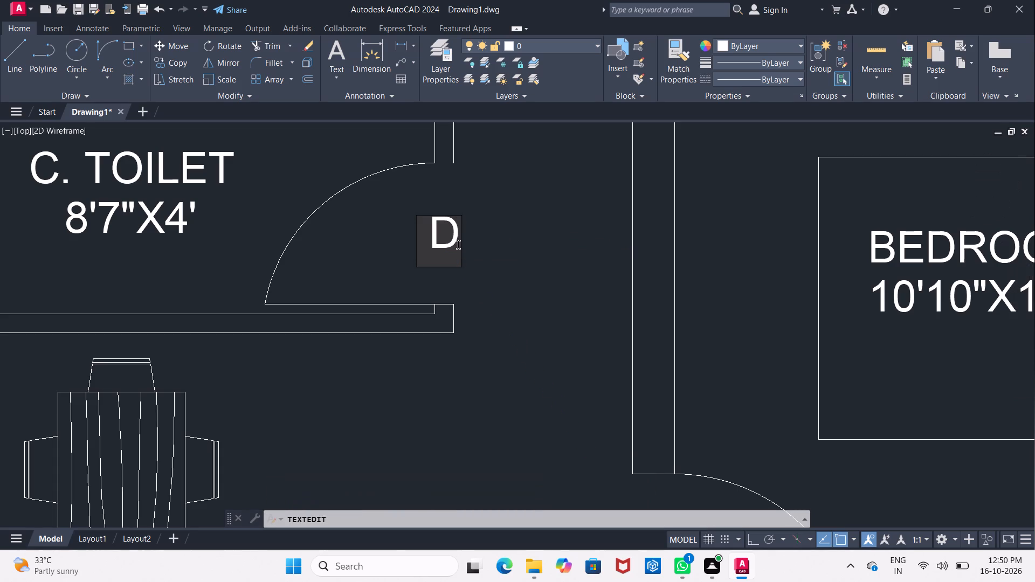
{"action": "key", "text": "1"}
{"action": "key", "text": "BackSpace"}
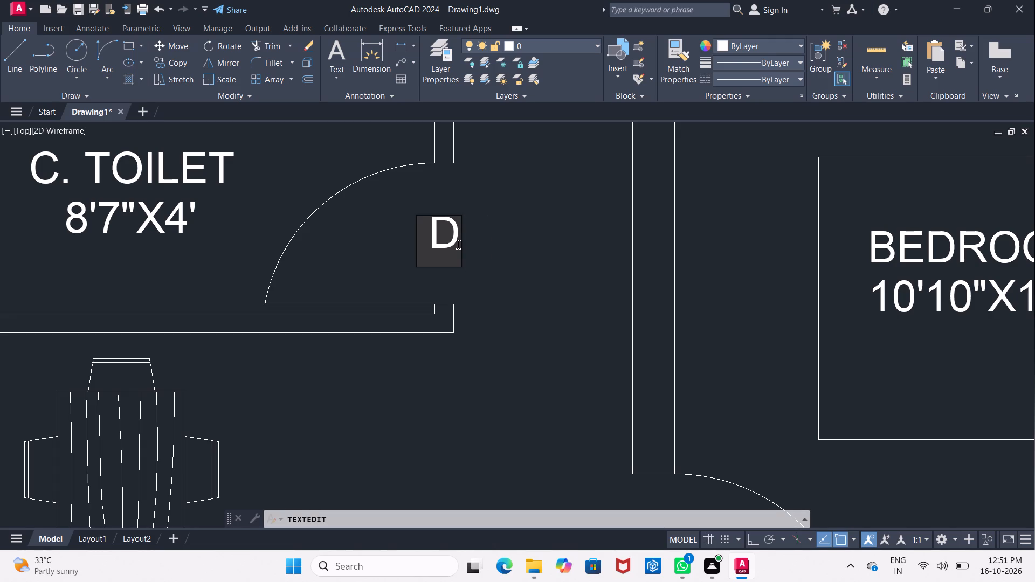
{"action": "key", "text": "2"}
{"action": "left_click", "coordinate": [478, 351]}
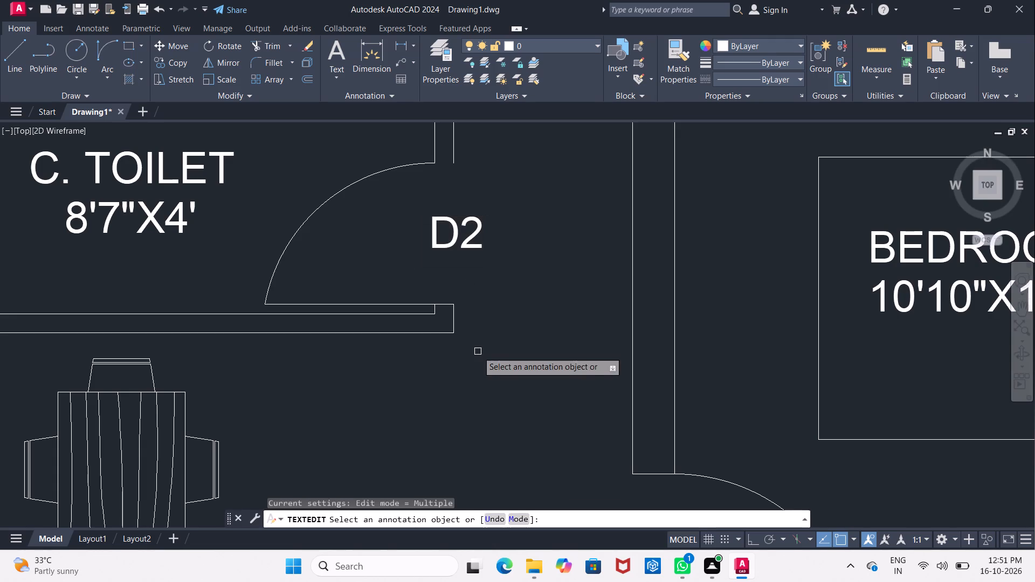
{"action": "key", "text": "Escape"}
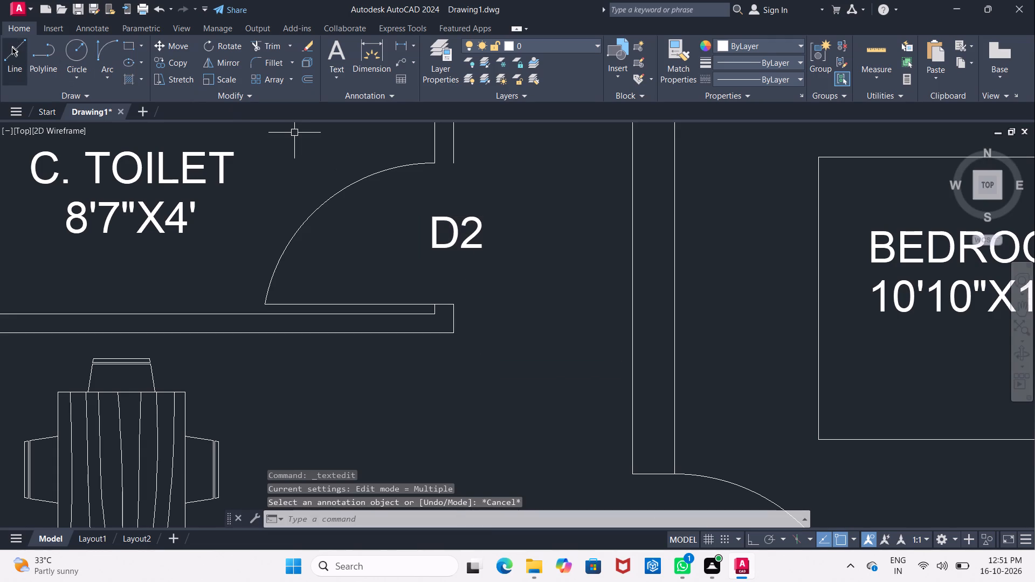
Draw a short line closing the open wall end on the north side of the C. TOILET door opening.
{"action": "left_click", "coordinate": [15, 52]}
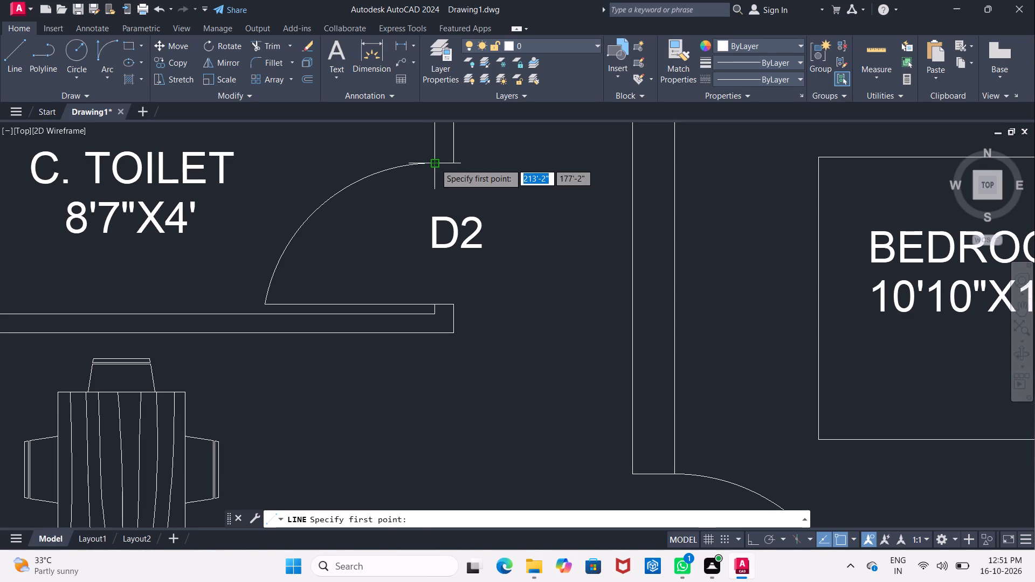
{"action": "left_click", "coordinate": [435, 163]}
{"action": "left_click", "coordinate": [452, 161]}
{"action": "key", "text": "Escape"}
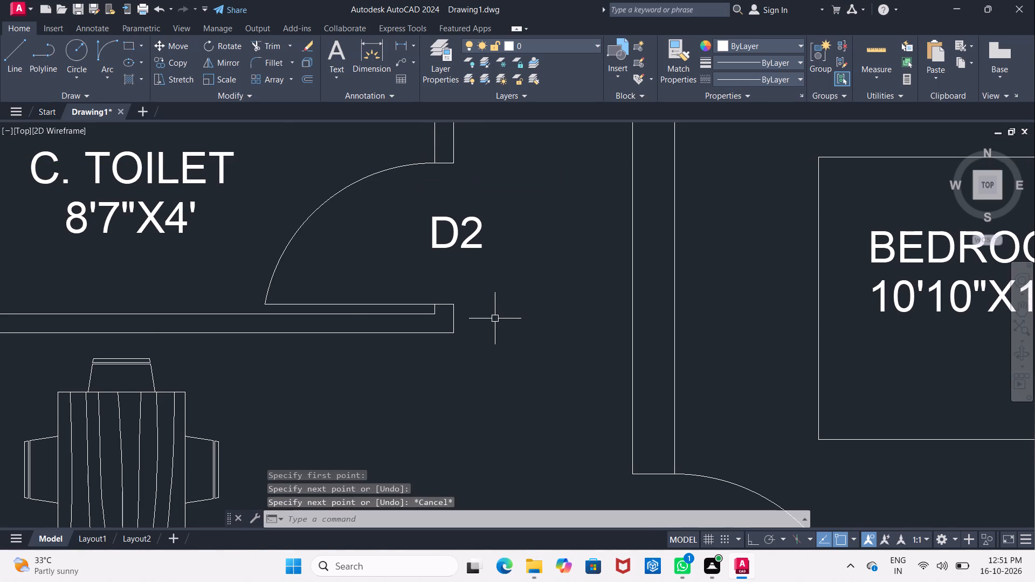
Change the D tag at the northeast bedroom door to D1.
{"action": "scroll", "coordinate": [495, 318], "scroll_direction": "down", "scroll_amount": 1}
{"action": "middle_click_drag", "start_coordinate": [495, 318], "coordinate": [467, 239]}
{"action": "left_click", "coordinate": [557, 391]}
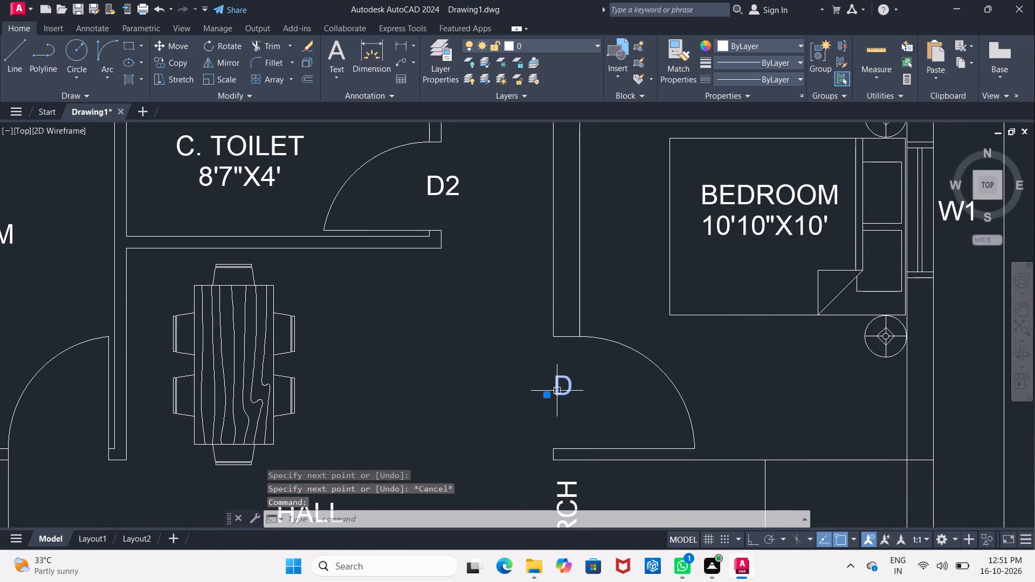
{"action": "left_click", "coordinate": [558, 391]}
{"action": "left_click", "coordinate": [562, 391]}
{"action": "right_click", "coordinate": [562, 391]}
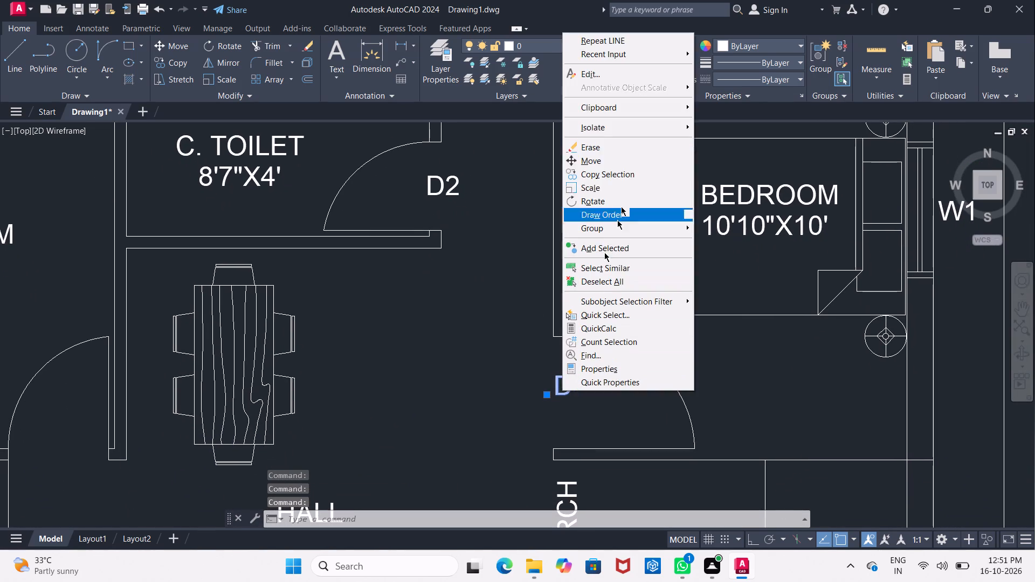
{"action": "left_click", "coordinate": [634, 78]}
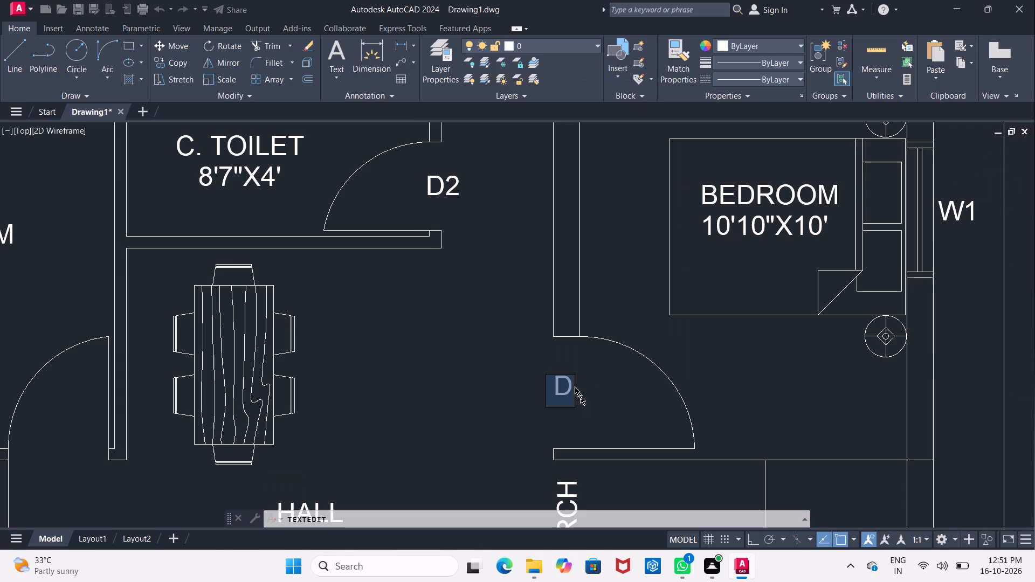
{"action": "left_click", "coordinate": [574, 384]}
{"action": "key", "text": "1"}
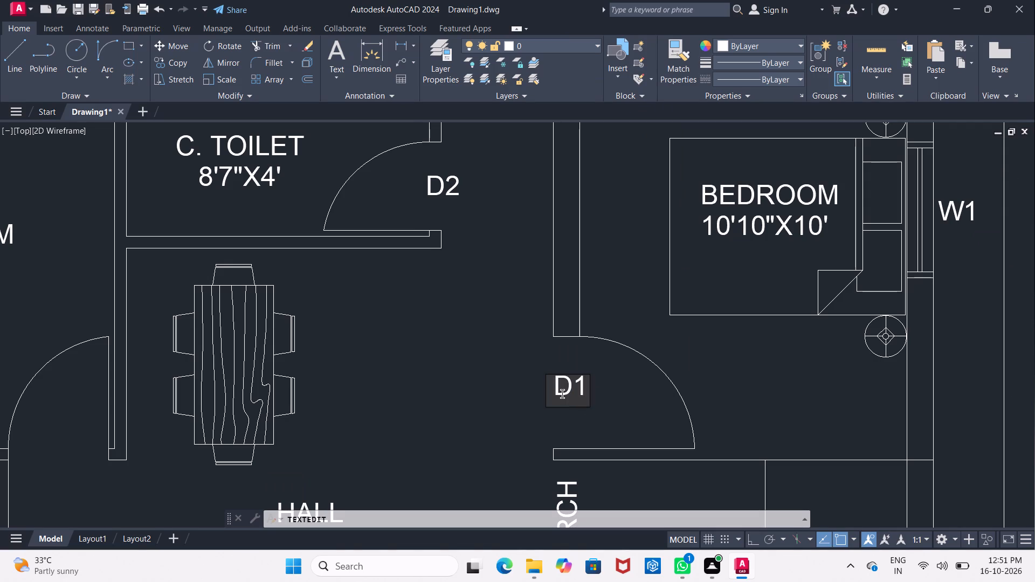
{"action": "scroll", "coordinate": [530, 370], "scroll_direction": "down", "scroll_amount": 2}
{"action": "left_click", "coordinate": [479, 445]}
{"action": "key", "text": "Escape"}
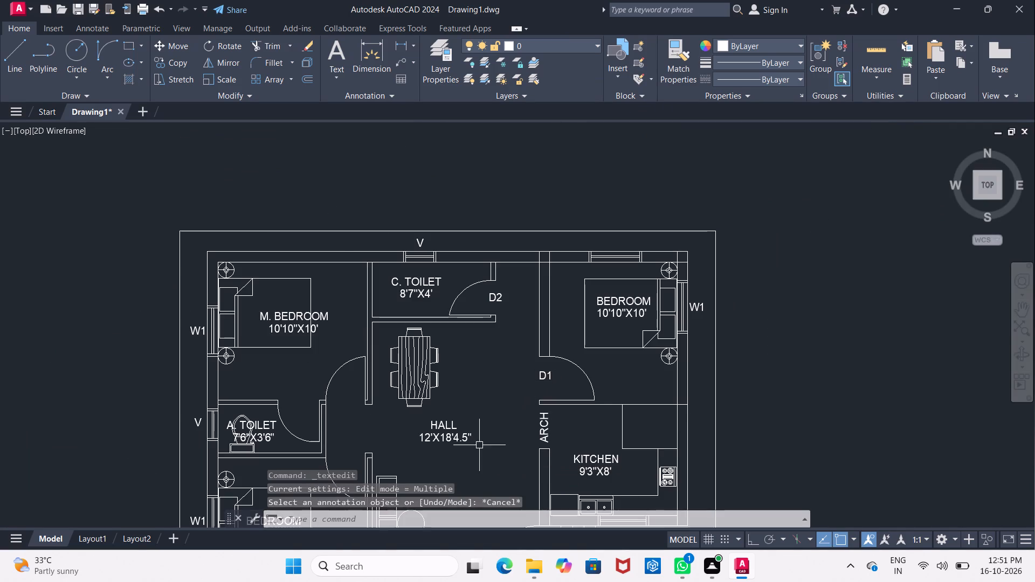
Copy the D2 tag from the C. TOILET door about 16'3" to the A. TOILET door opening.
{"action": "left_click", "coordinate": [501, 299]}
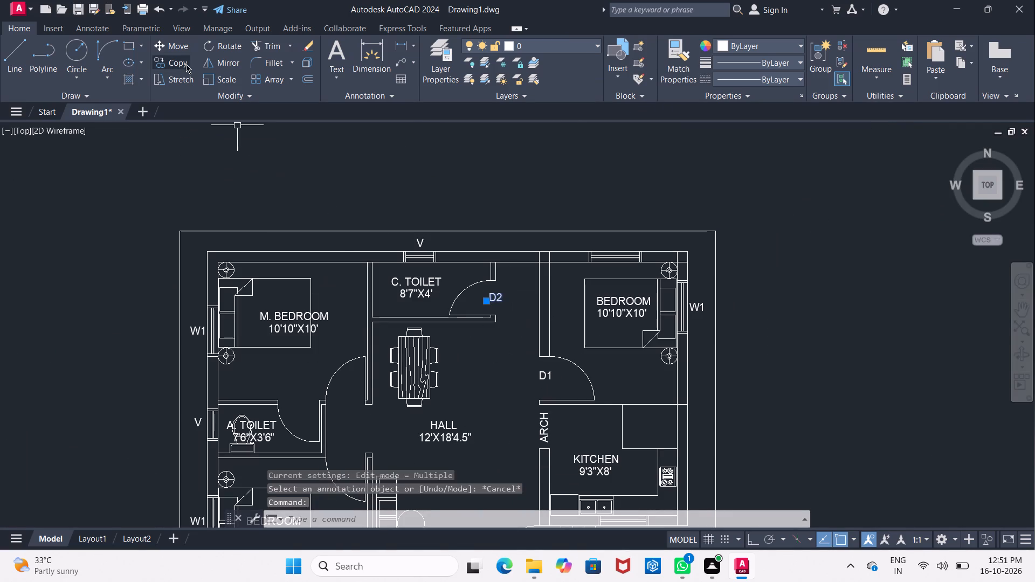
{"action": "left_click", "coordinate": [183, 68]}
{"action": "middle_click_drag", "start_coordinate": [515, 372], "coordinate": [569, 265]}
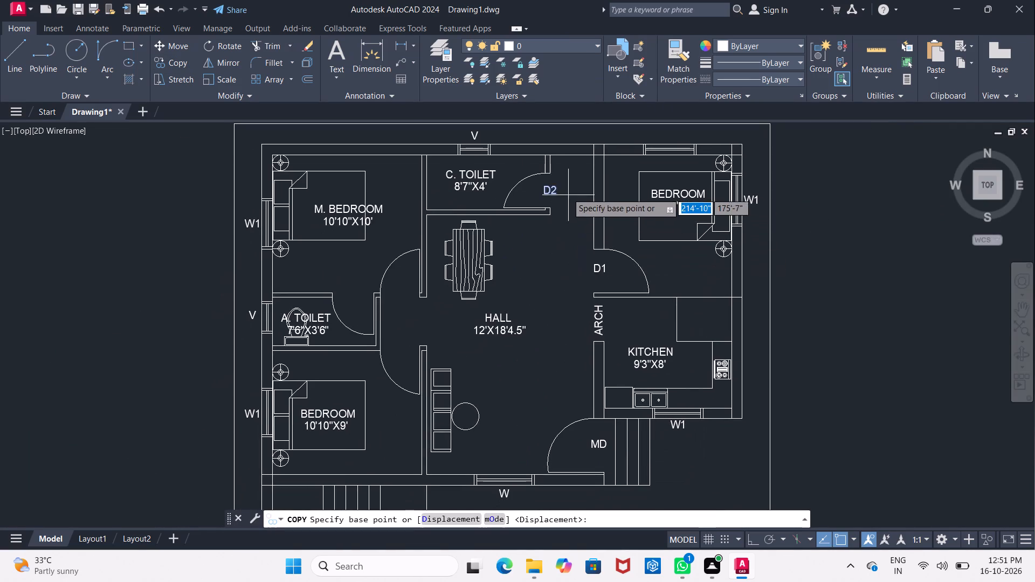
{"action": "left_click", "coordinate": [548, 190]}
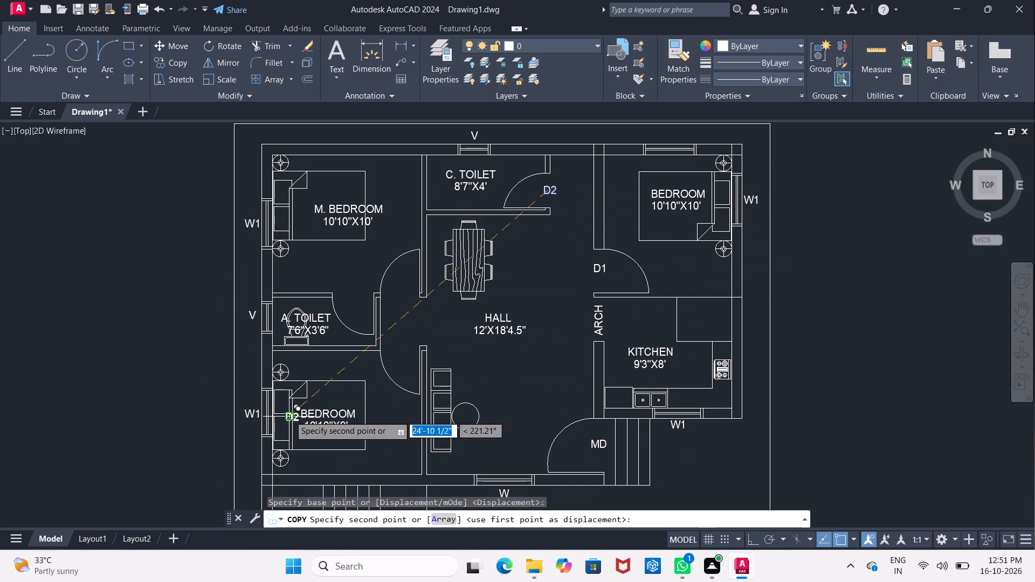
{"action": "left_click", "coordinate": [350, 297]}
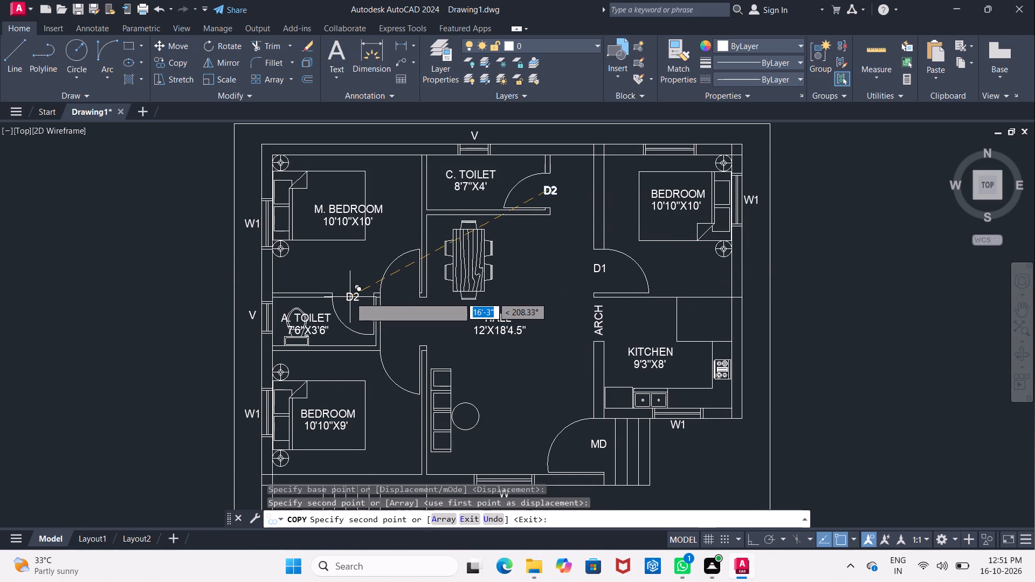
{"action": "key", "text": "Escape"}
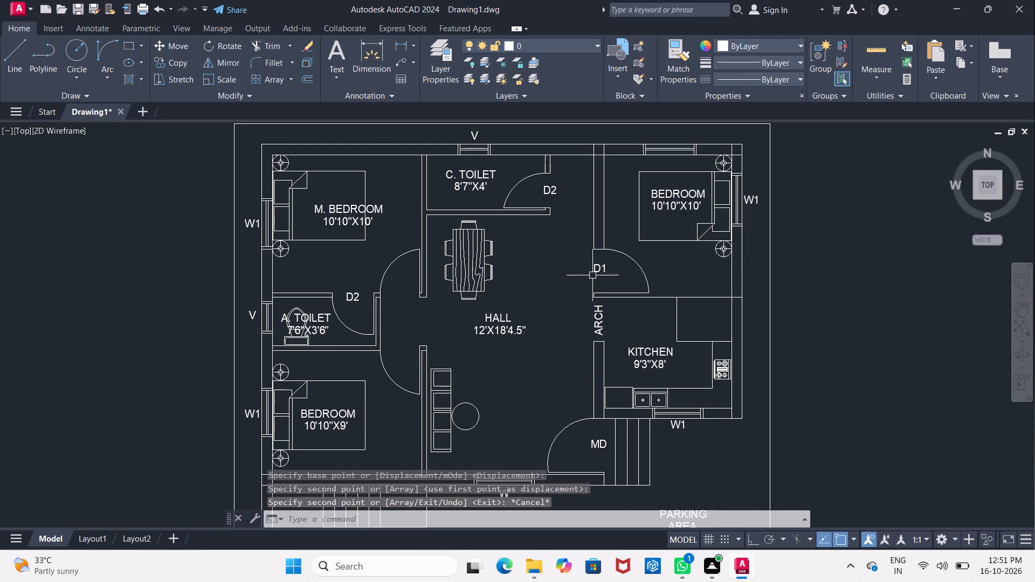
Copy the D1 tag from the northeast bedroom door to the M. BEDROOM door, about 14'9" away, and the southwest BEDROOM door, about 15'9" away.
{"action": "left_click", "coordinate": [605, 269]}
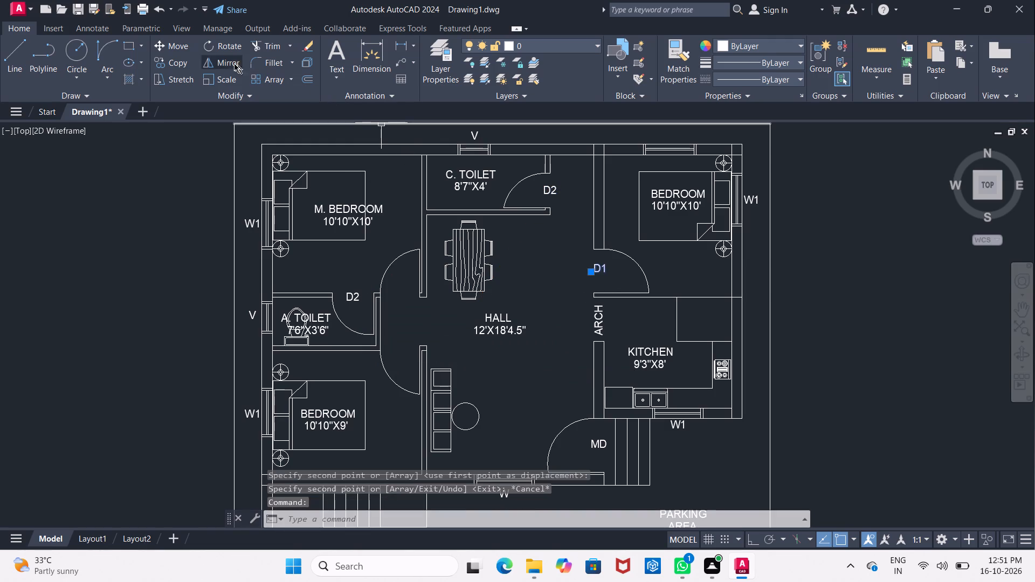
{"action": "left_click", "coordinate": [177, 60]}
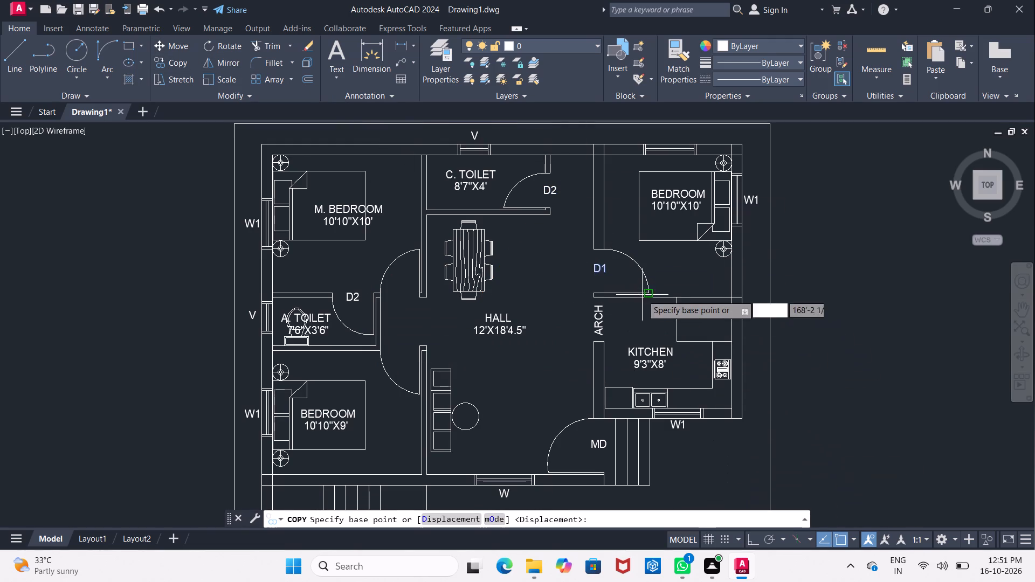
{"action": "left_click", "coordinate": [598, 269]}
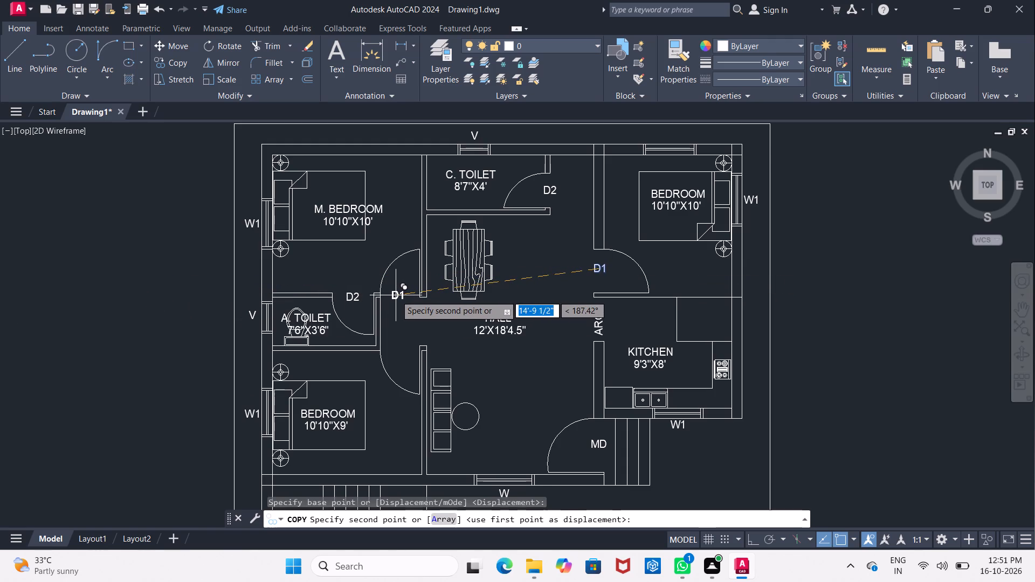
{"action": "left_click", "coordinate": [396, 295]}
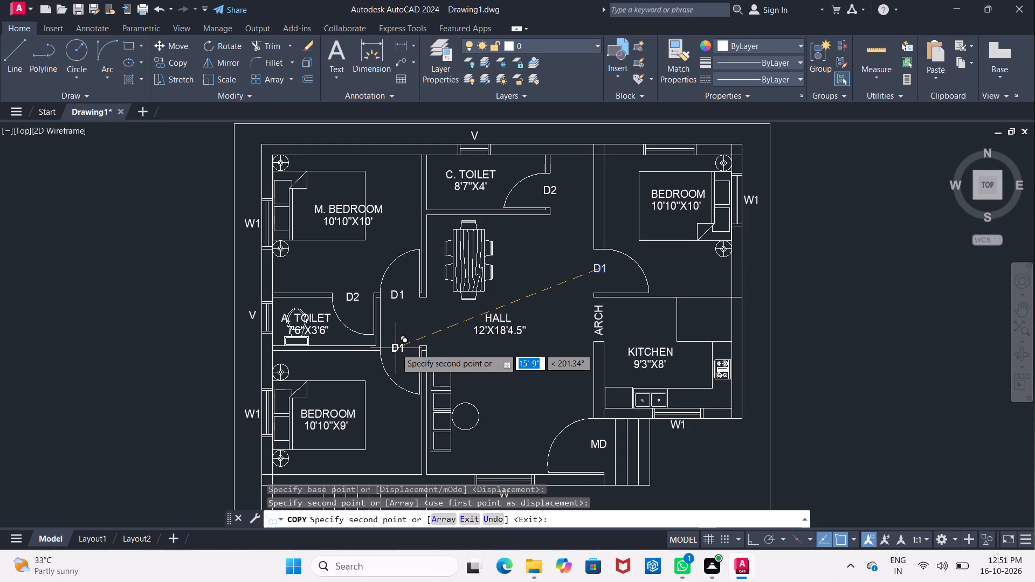
{"action": "left_click", "coordinate": [396, 348]}
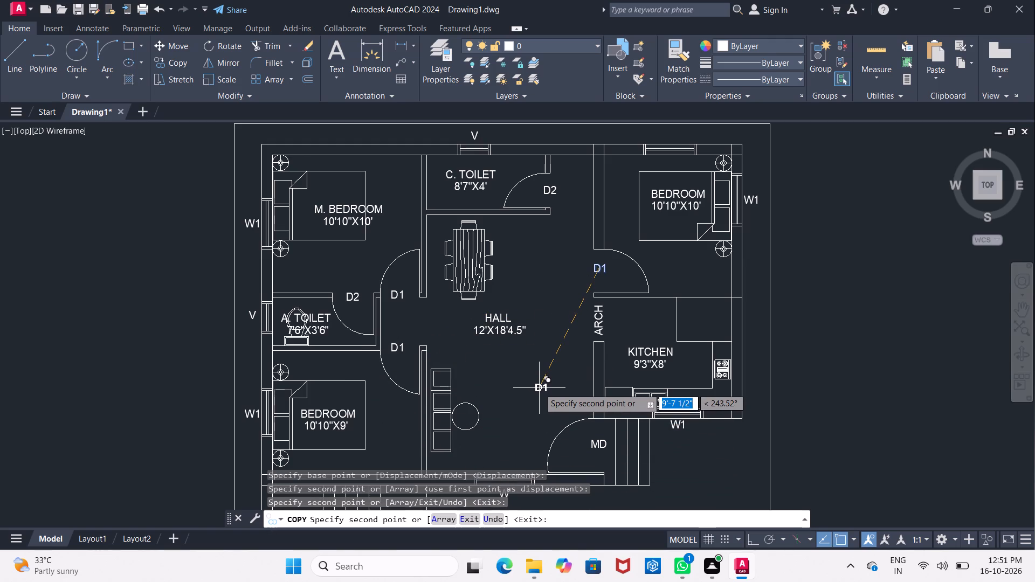
{"action": "key", "text": "Escape"}
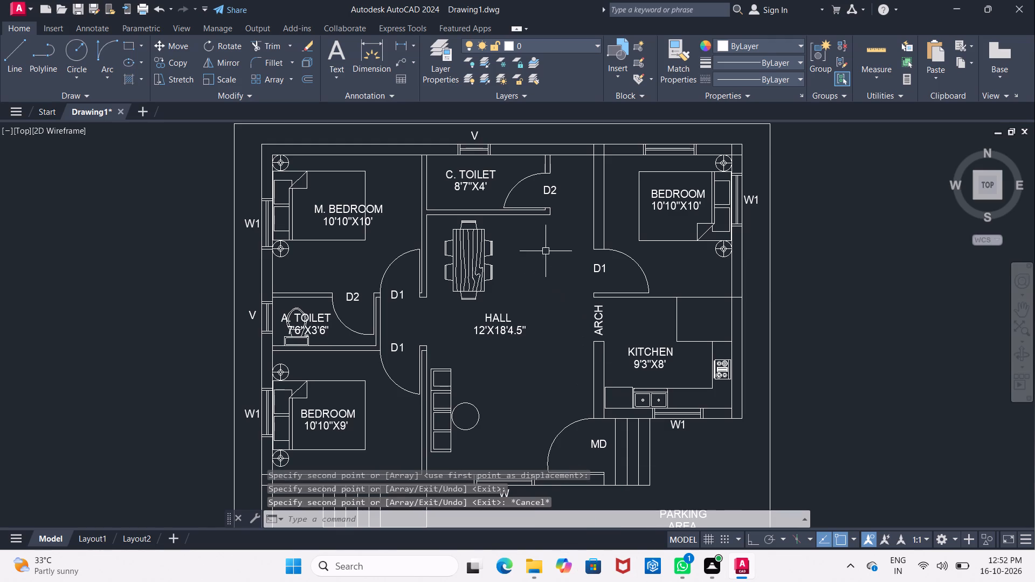
Copy the toilet fixture from A. TOILET about 15' northeast to the west end of C. TOILET.
{"action": "middle_click_drag", "start_coordinate": [545, 247], "coordinate": [499, 338]}
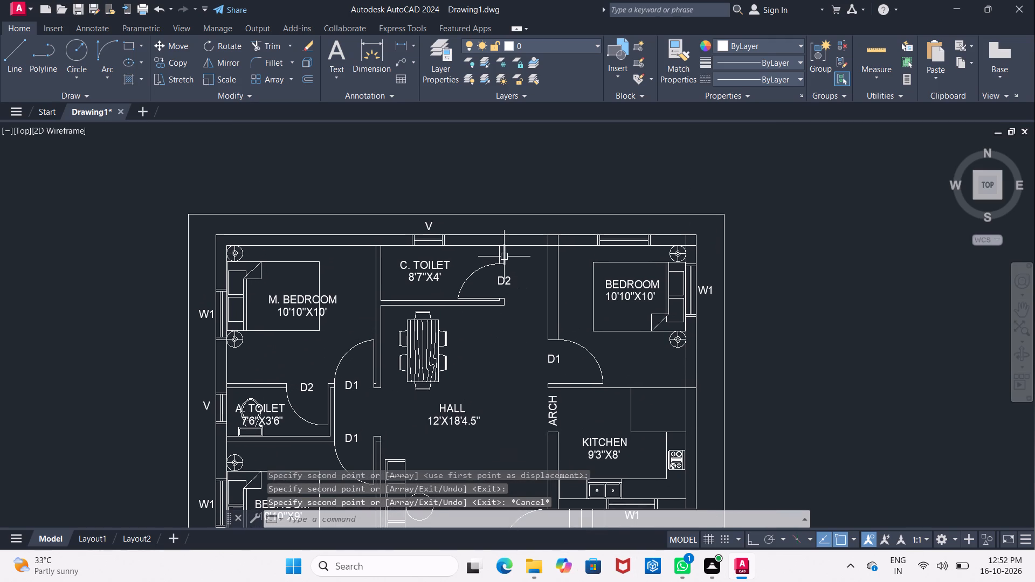
{"action": "scroll", "coordinate": [509, 312], "scroll_direction": "up", "scroll_amount": 1}
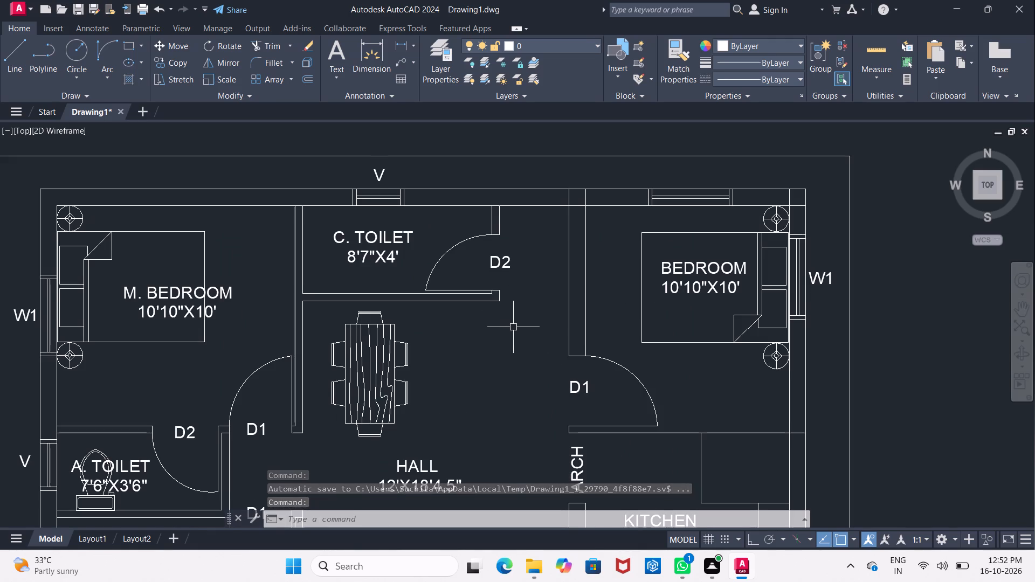
{"action": "middle_click_drag", "start_coordinate": [513, 327], "coordinate": [514, 246]}
{"action": "scroll", "coordinate": [514, 248], "scroll_direction": "down", "scroll_amount": 2}
{"action": "middle_click_drag", "start_coordinate": [510, 275], "coordinate": [516, 234]}
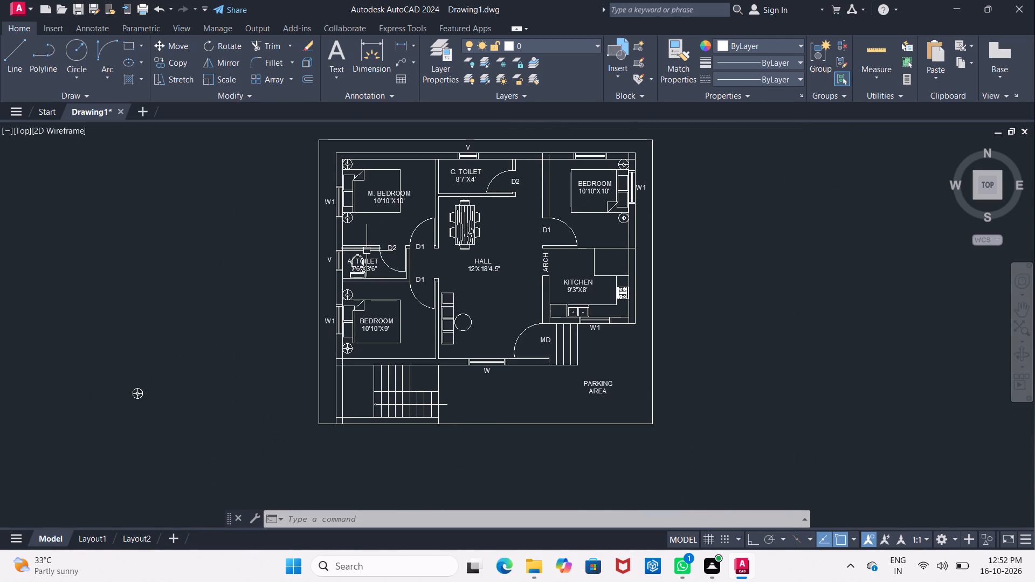
{"action": "scroll", "coordinate": [277, 263], "scroll_direction": "up", "scroll_amount": 2}
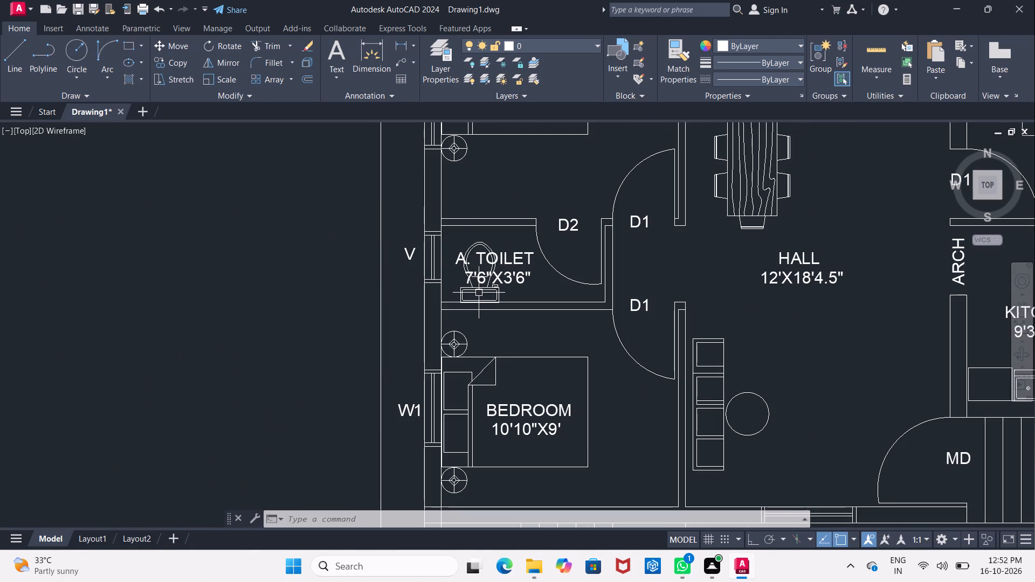
{"action": "left_click", "coordinate": [478, 288]}
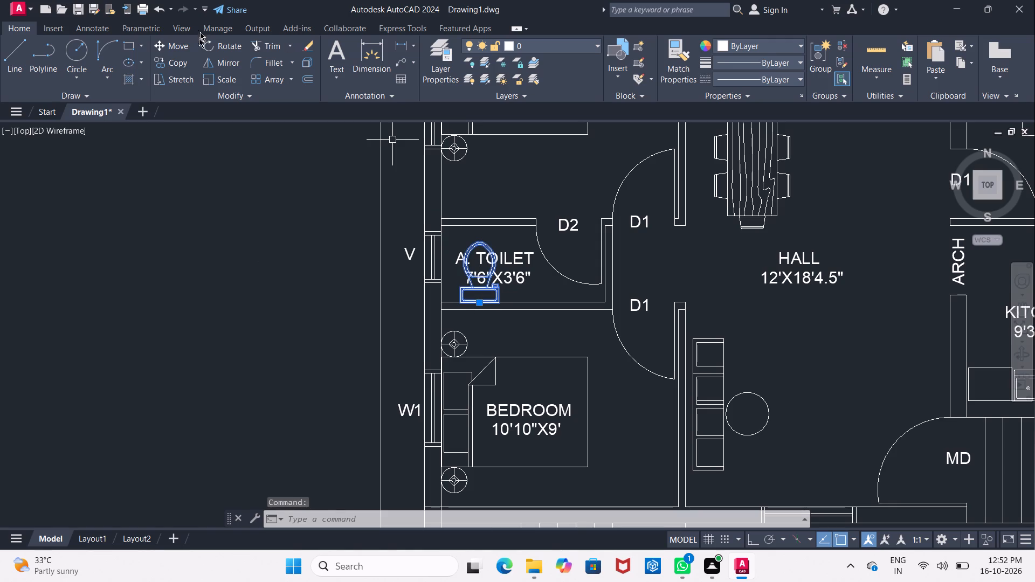
{"action": "left_click", "coordinate": [180, 63]}
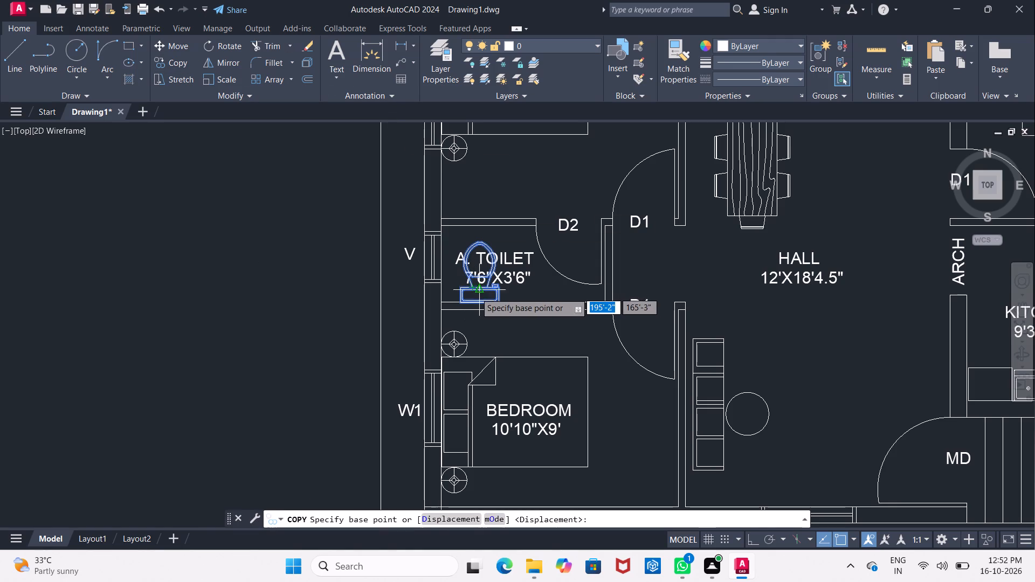
{"action": "scroll", "coordinate": [478, 296], "scroll_direction": "up", "scroll_amount": 2}
{"action": "left_click", "coordinate": [477, 291]}
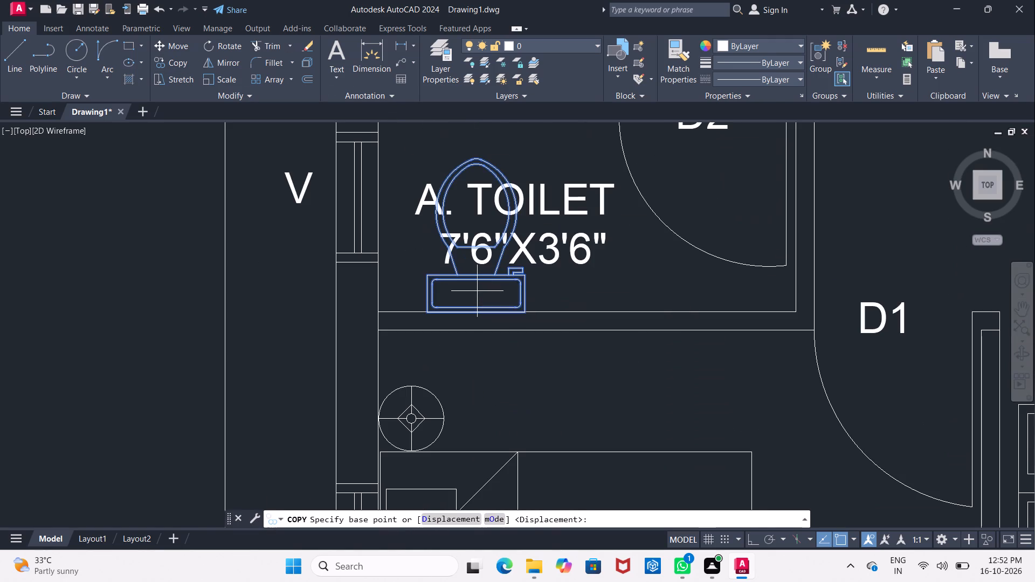
{"action": "middle_click_drag", "start_coordinate": [511, 230], "coordinate": [409, 324]}
{"action": "scroll", "coordinate": [411, 324], "scroll_direction": "down", "scroll_amount": 3}
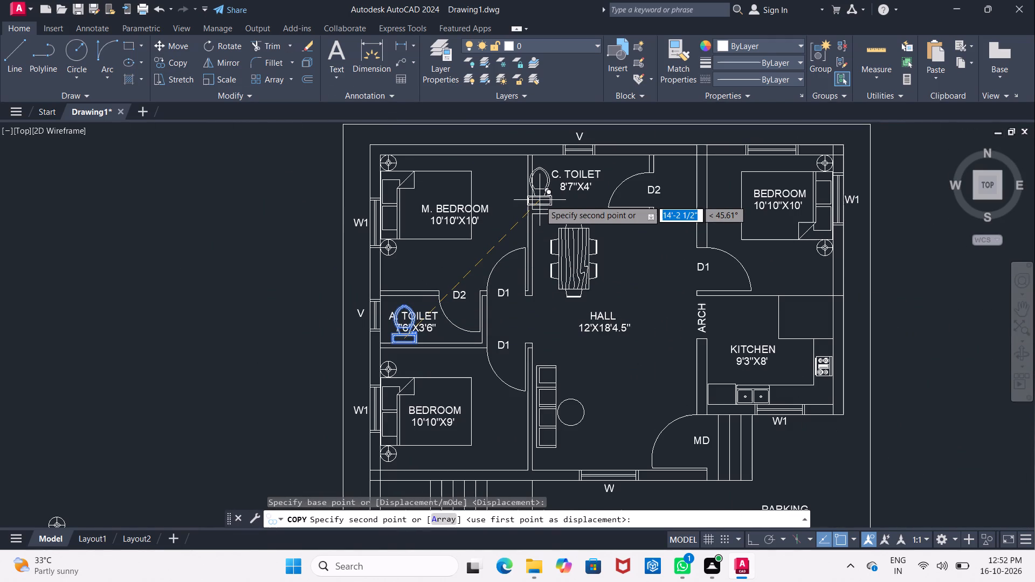
{"action": "middle_click_drag", "start_coordinate": [540, 200], "coordinate": [483, 233]}
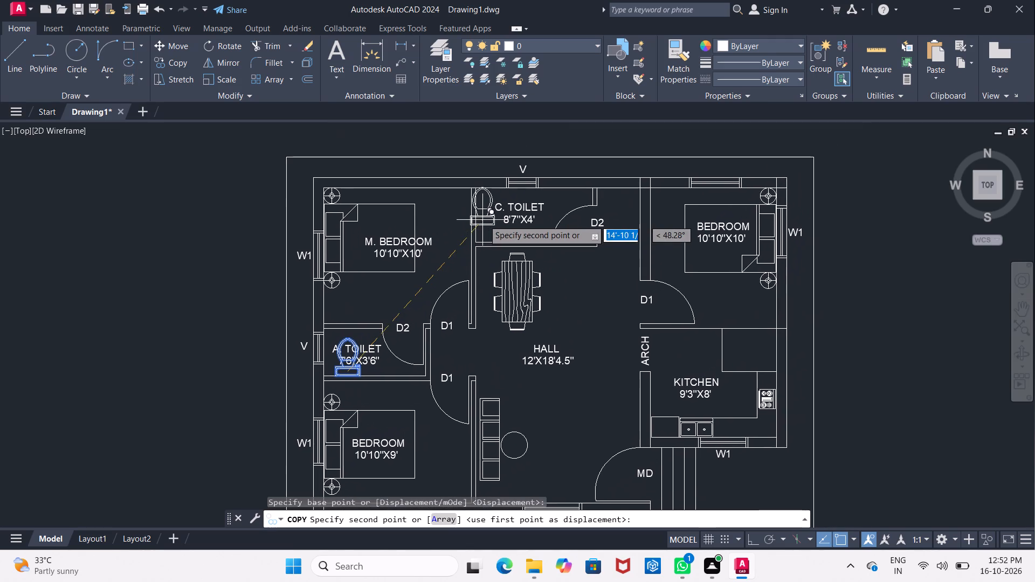
{"action": "scroll", "coordinate": [491, 226], "scroll_direction": "up", "scroll_amount": 2}
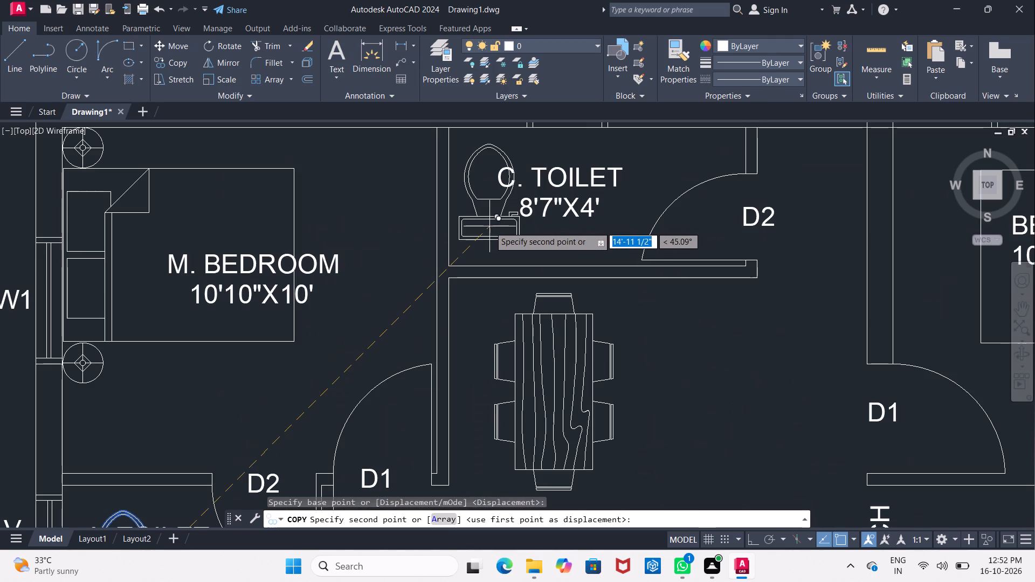
{"action": "left_click", "coordinate": [487, 226]}
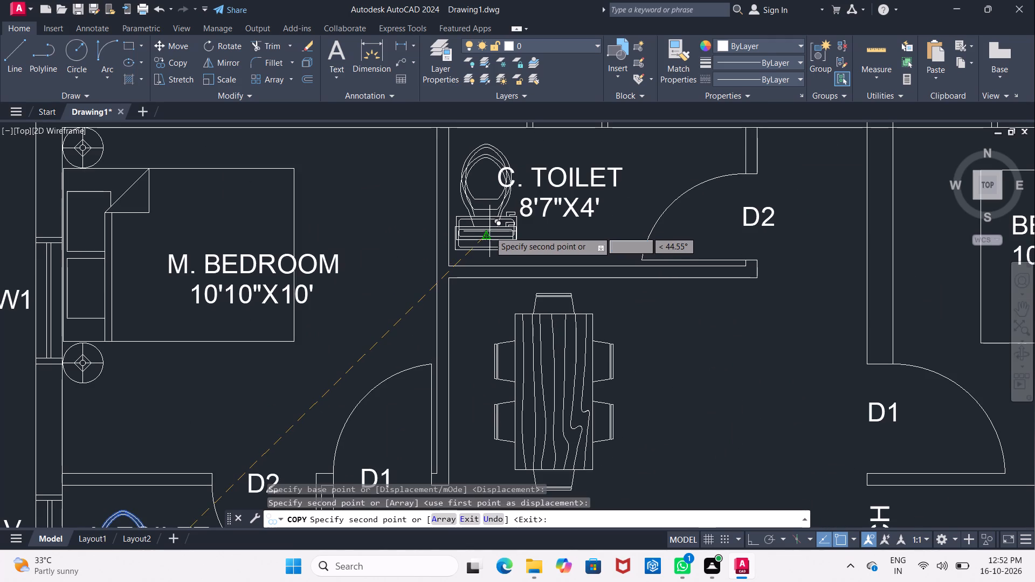
{"action": "key", "text": "Escape"}
Rotate the copied C. TOILET fixture half a turn about its front tip, with Ortho on, so its tank faces north.
{"action": "left_click", "coordinate": [490, 236]}
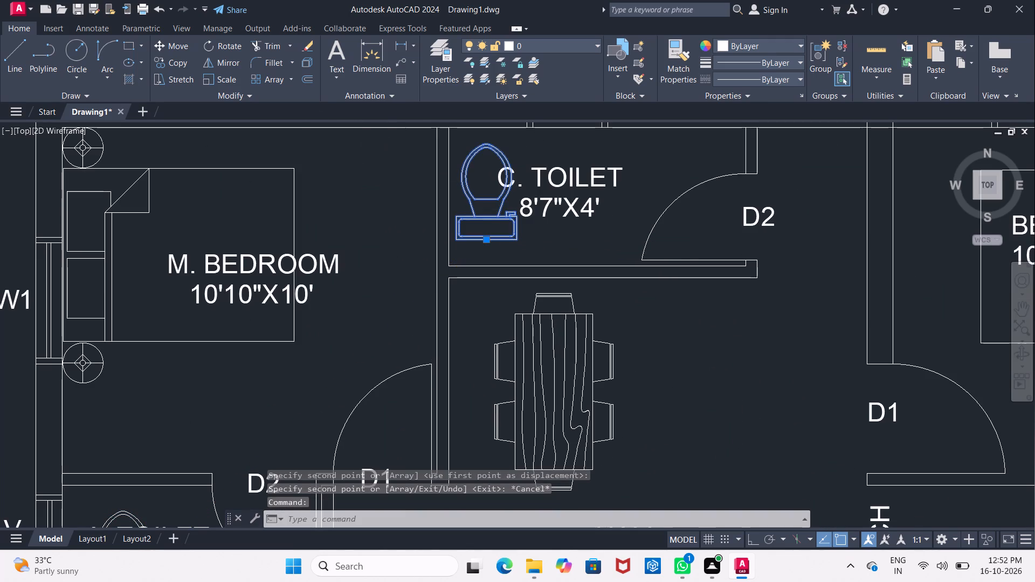
{"action": "left_click", "coordinate": [219, 43]}
{"action": "left_click", "coordinate": [751, 536]}
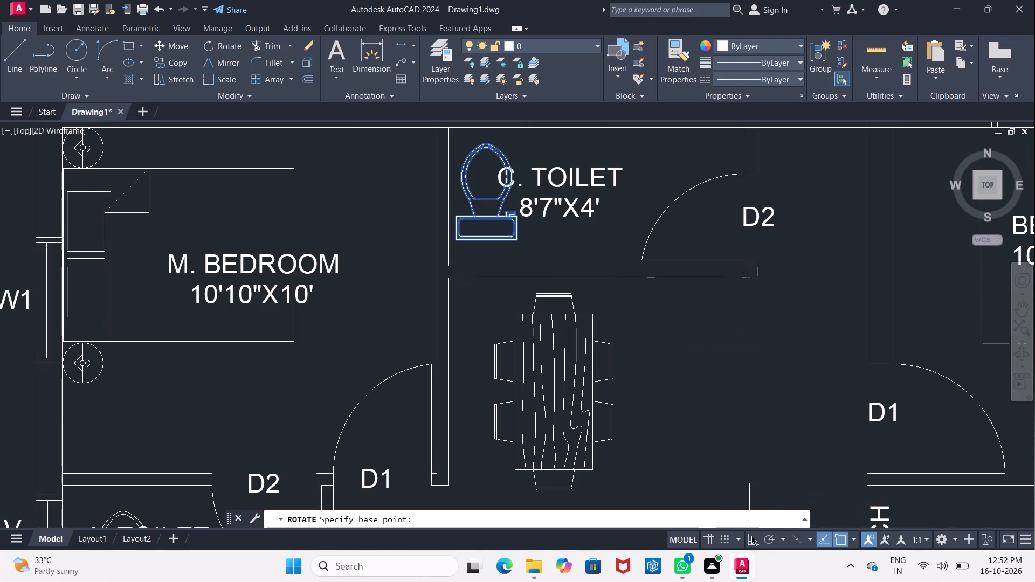
{"action": "left_click", "coordinate": [481, 147]}
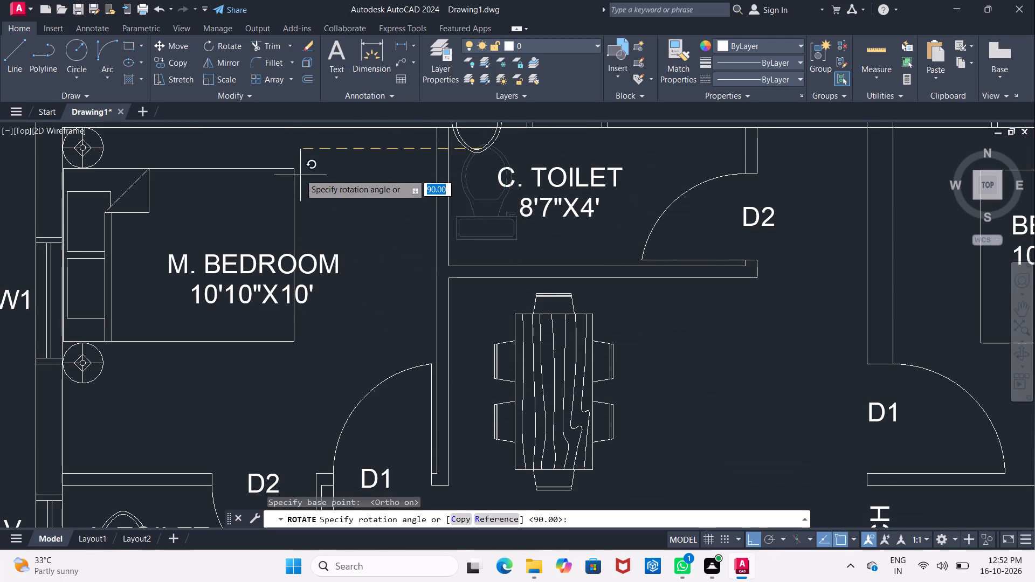
{"action": "middle_click_drag", "start_coordinate": [300, 172], "coordinate": [293, 318]}
{"action": "left_click", "coordinate": [290, 281]}
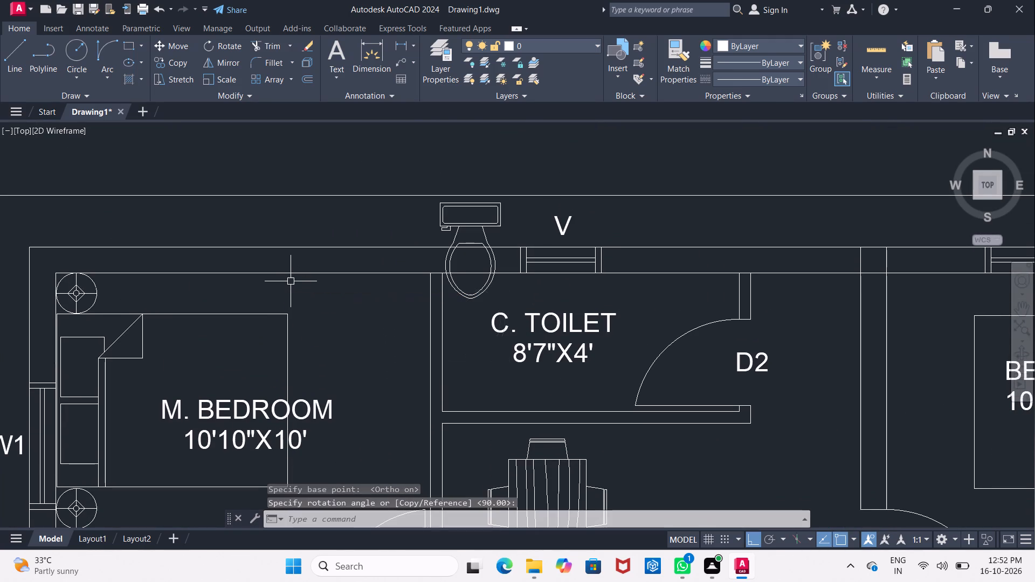
{"action": "key", "text": "Escape"}
Move the rotated toilet fixture about 2' south, with Ortho off, so its tank sits against C. TOILET's north wall.
{"action": "left_click", "coordinate": [470, 206]}
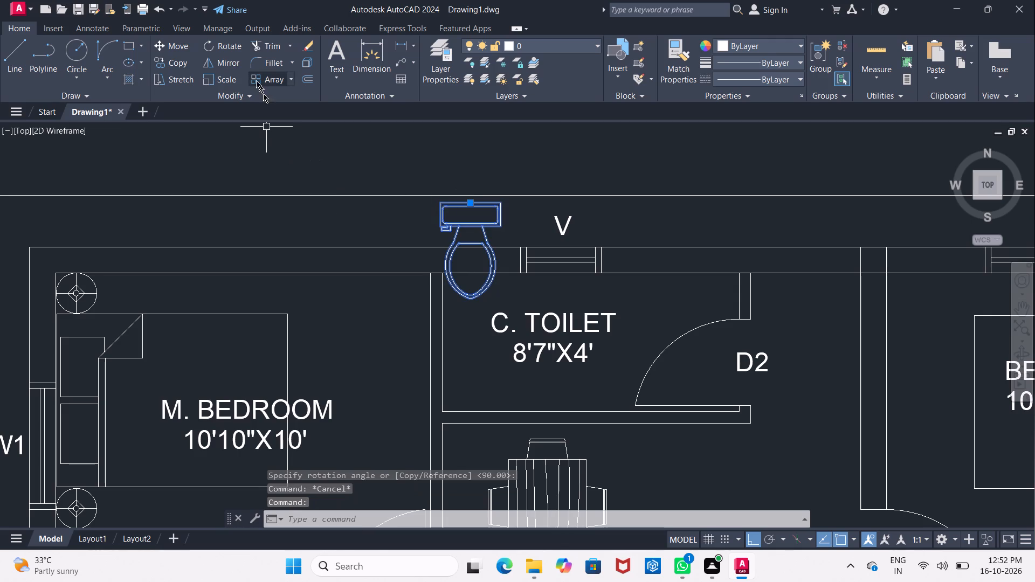
{"action": "left_click", "coordinate": [181, 46]}
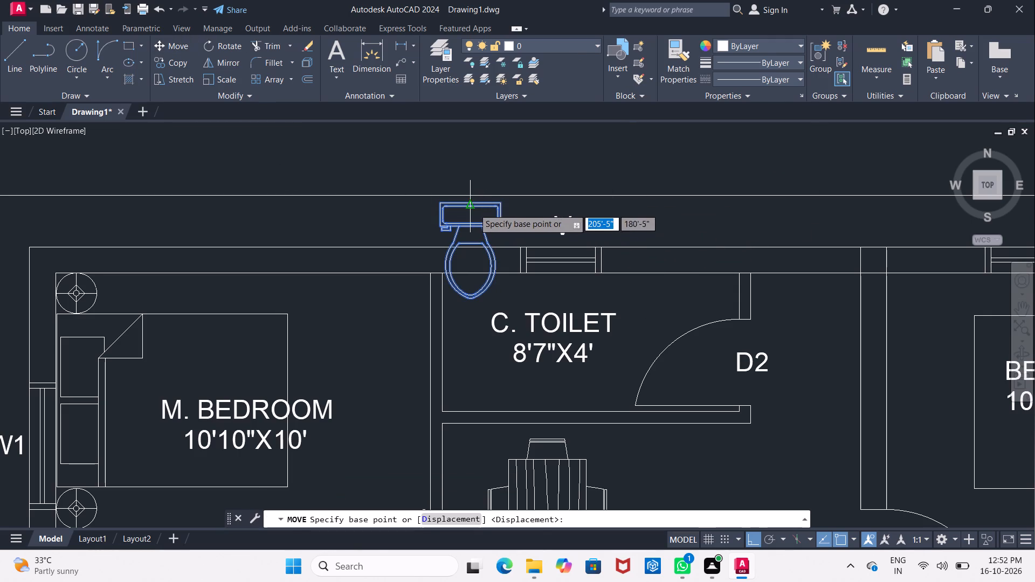
{"action": "left_click", "coordinate": [474, 207]}
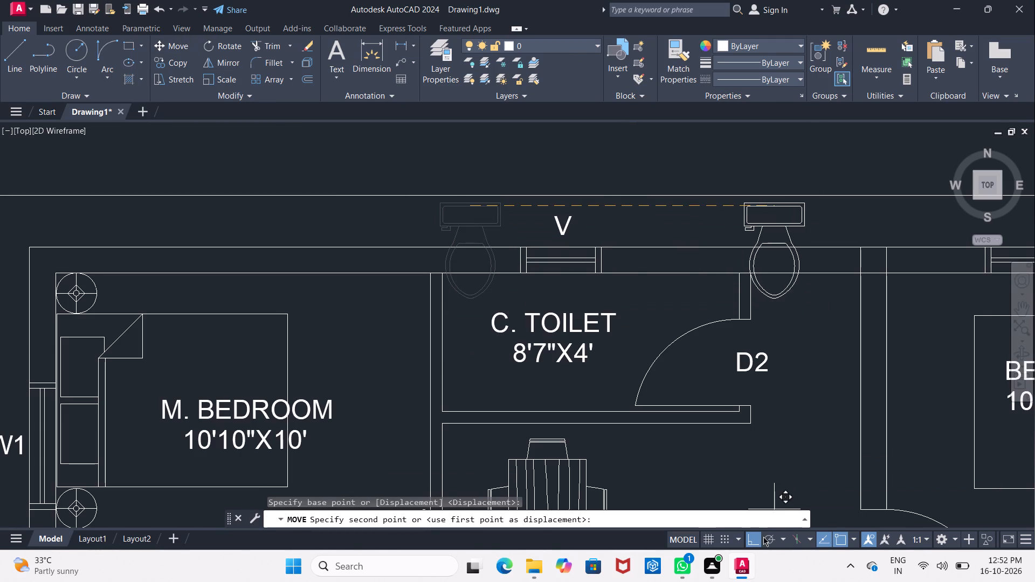
{"action": "left_click", "coordinate": [758, 539]}
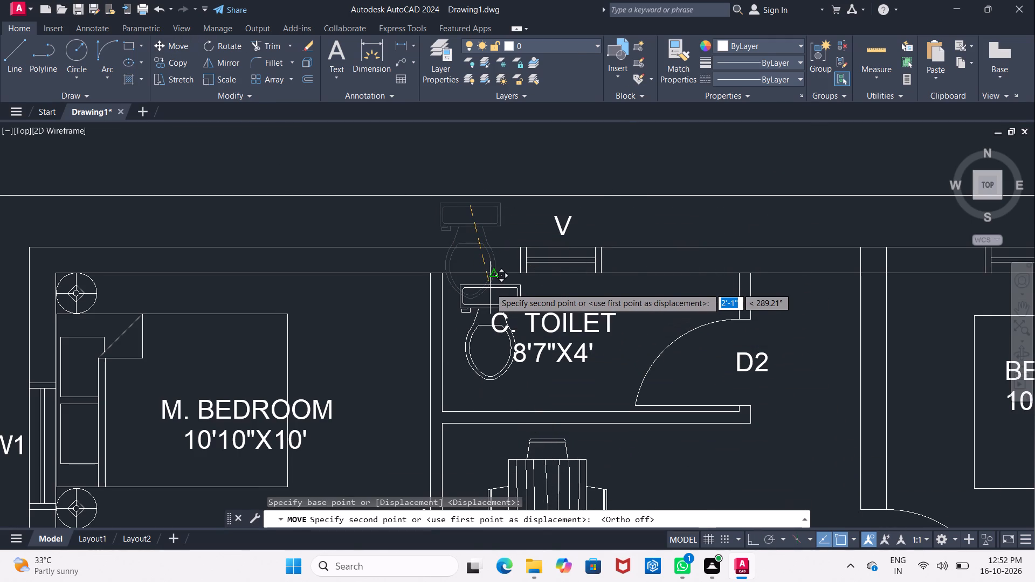
{"action": "scroll", "coordinate": [486, 289], "scroll_direction": "up", "scroll_amount": 2}
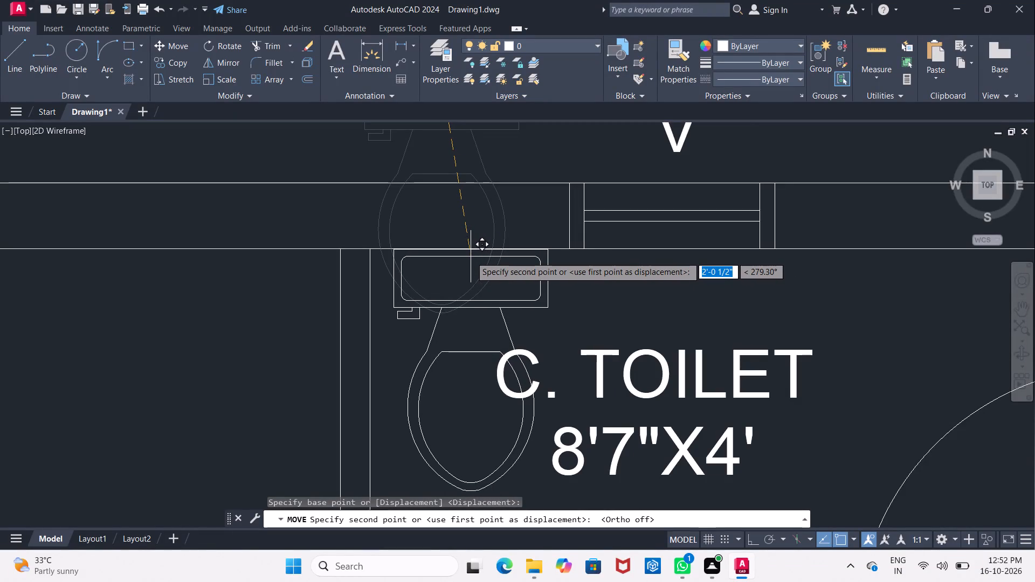
{"action": "left_click", "coordinate": [471, 257]}
{"action": "key", "text": "Escape"}
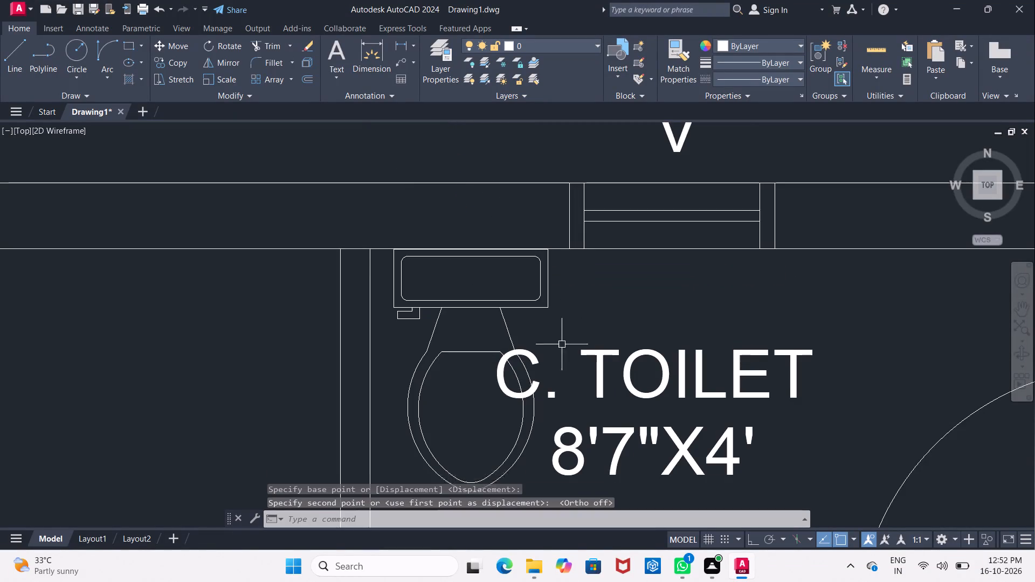
Move both lines of the C. TOILET label slightly east, away from the toilet fixture.
{"action": "left_click", "coordinate": [539, 361]}
{"action": "left_click", "coordinate": [624, 432]}
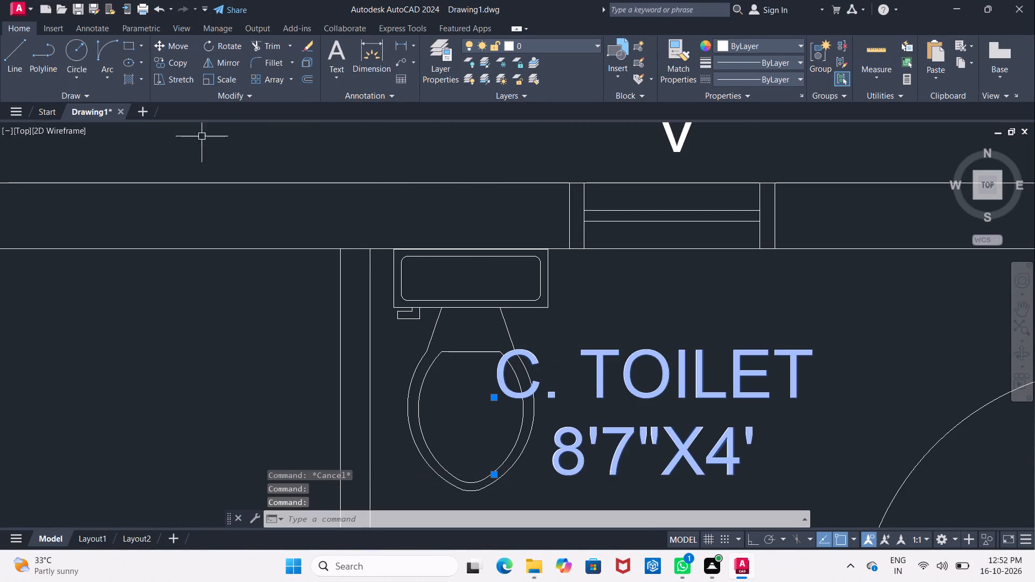
{"action": "left_click", "coordinate": [185, 51]}
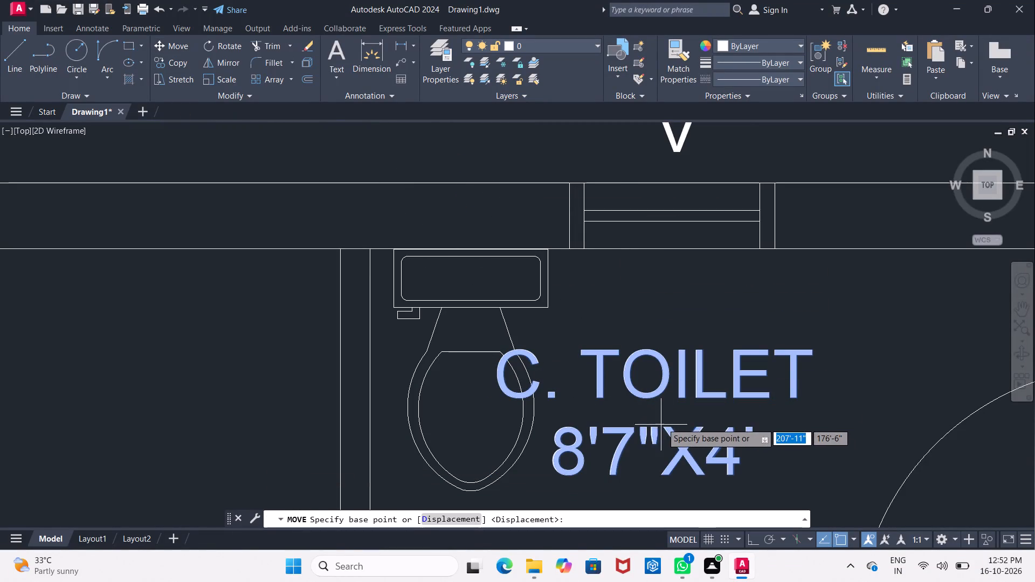
{"action": "left_click", "coordinate": [655, 413]}
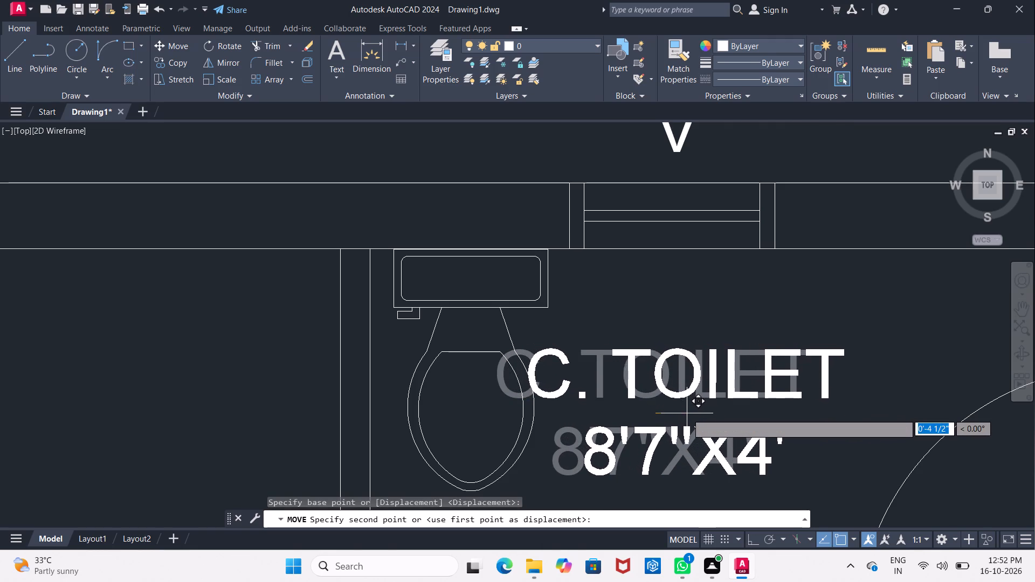
{"action": "left_click", "coordinate": [699, 413]}
Set the text height of both lines of the M. BEDROOM label to 9".
{"action": "scroll", "coordinate": [701, 411], "scroll_direction": "down", "scroll_amount": 3}
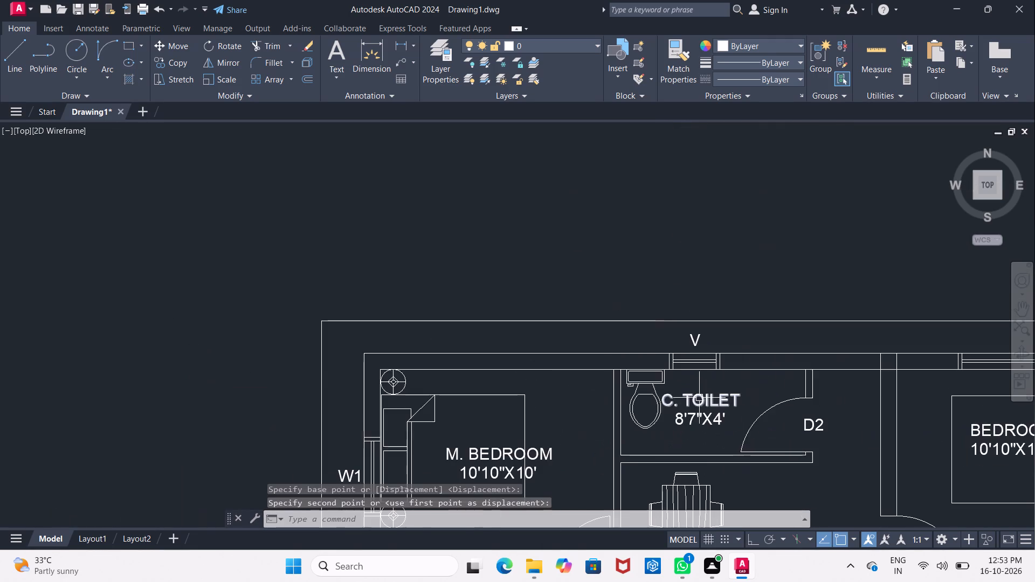
{"action": "middle_click_drag", "start_coordinate": [723, 446], "coordinate": [625, 264]}
{"action": "scroll", "coordinate": [723, 446], "scroll_direction": "down", "scroll_amount": 1}
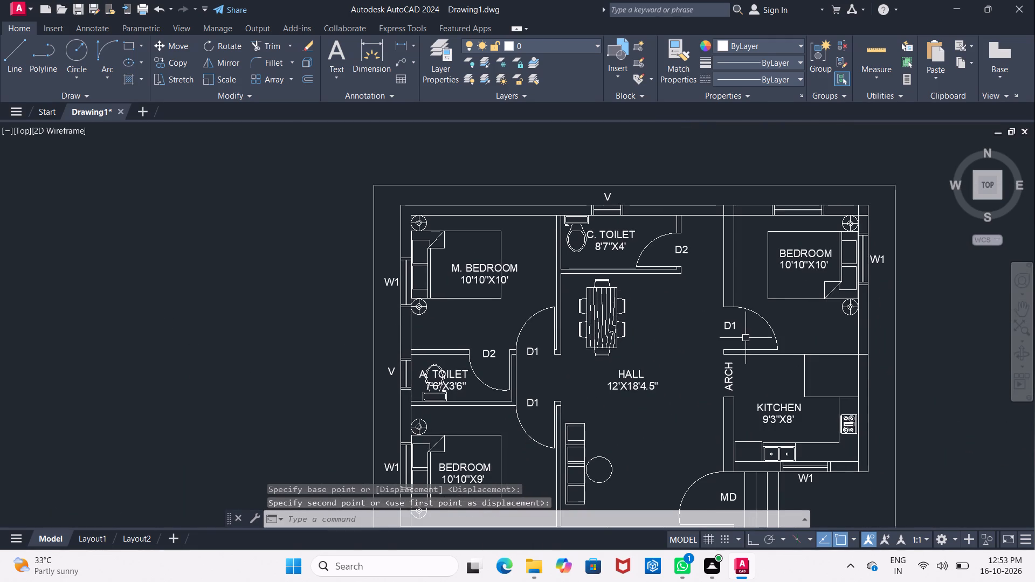
{"action": "middle_click_drag", "start_coordinate": [747, 338], "coordinate": [643, 220]}
{"action": "scroll", "coordinate": [658, 248], "scroll_direction": "down", "scroll_amount": 1}
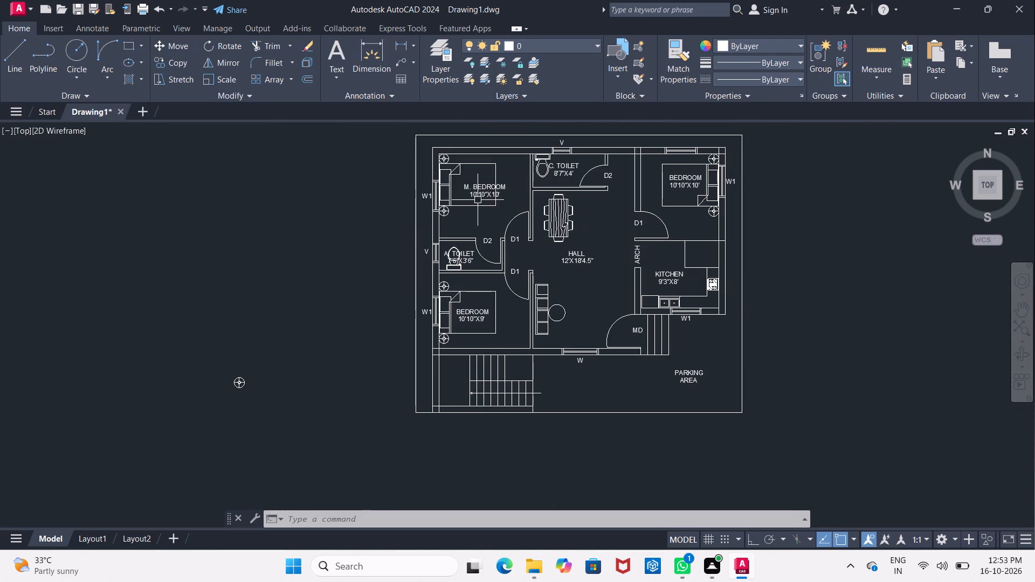
{"action": "scroll", "coordinate": [484, 189], "scroll_direction": "up", "scroll_amount": 3}
{"action": "left_click", "coordinate": [482, 186]}
{"action": "left_click", "coordinate": [487, 210]}
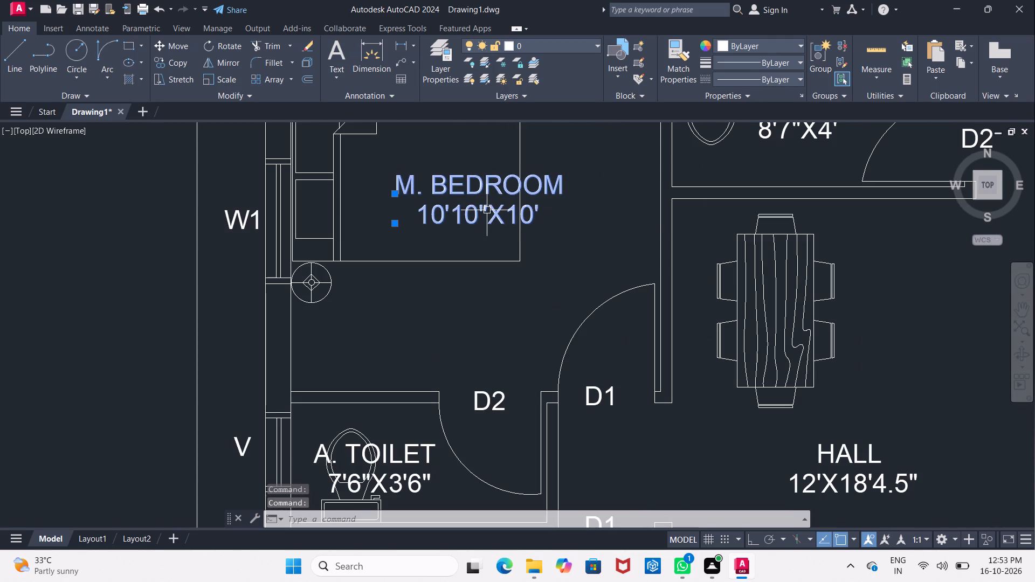
{"action": "right_click", "coordinate": [487, 210]}
{"action": "left_click", "coordinate": [534, 489]}
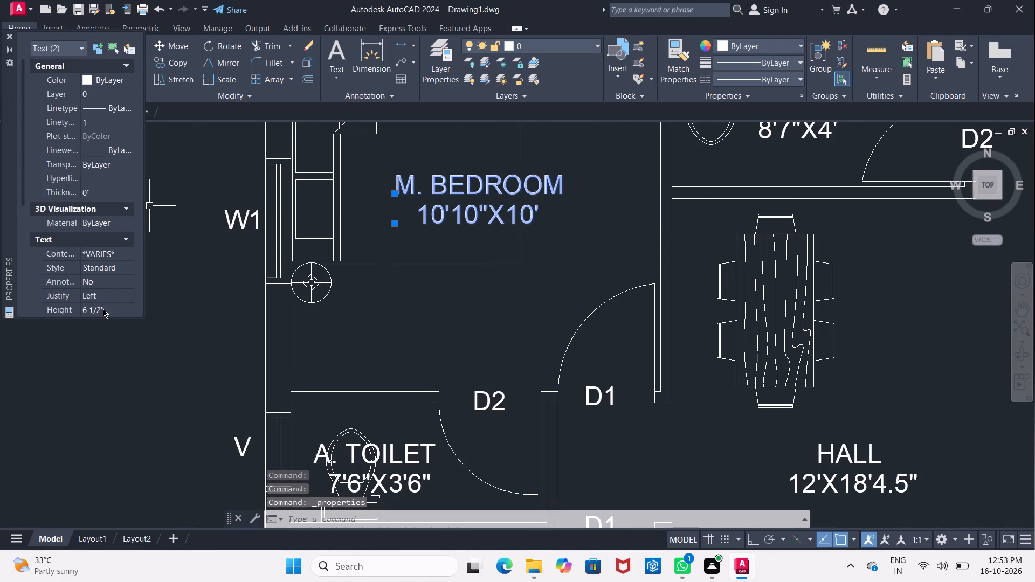
{"action": "left_click", "coordinate": [103, 309]}
{"action": "type", "text": "9\""}
{"action": "left_click", "coordinate": [390, 339]}
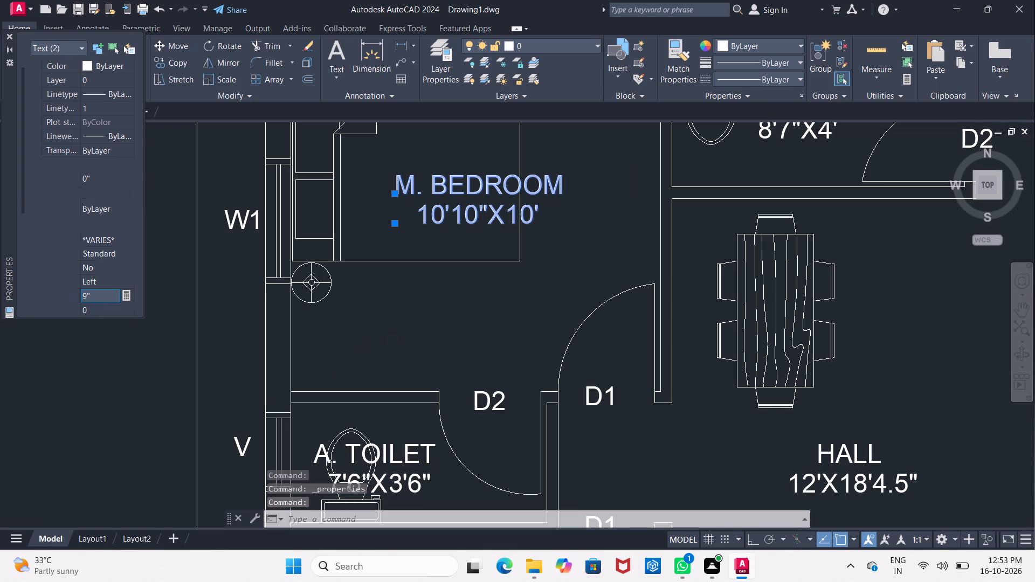
{"action": "key", "text": "Escape"}
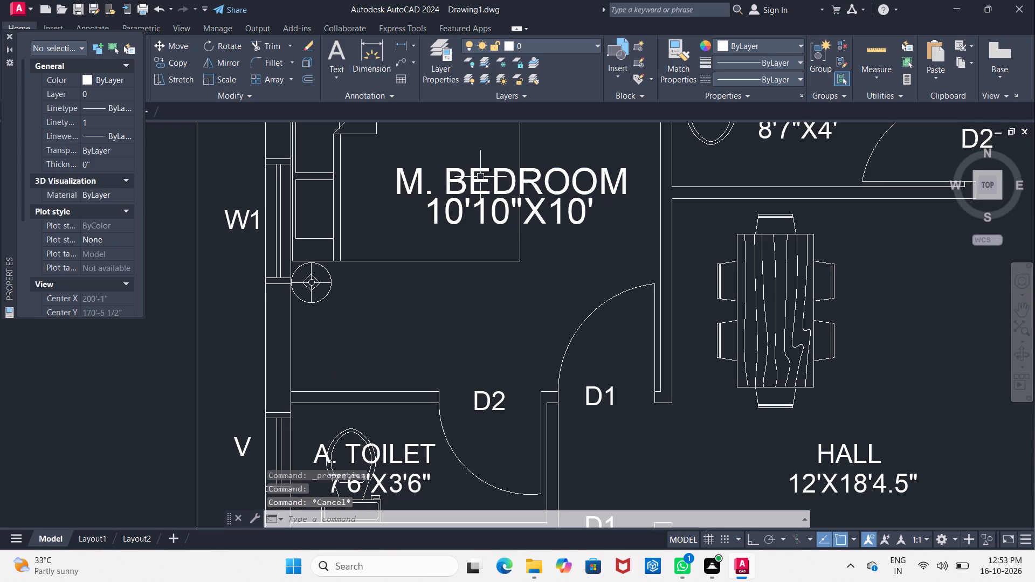
Move both lines of the M. BEDROOM label about 3'-6" southwest, into the clear floor space south of the bed.
{"action": "left_click", "coordinate": [481, 177]}
{"action": "left_click", "coordinate": [494, 222]}
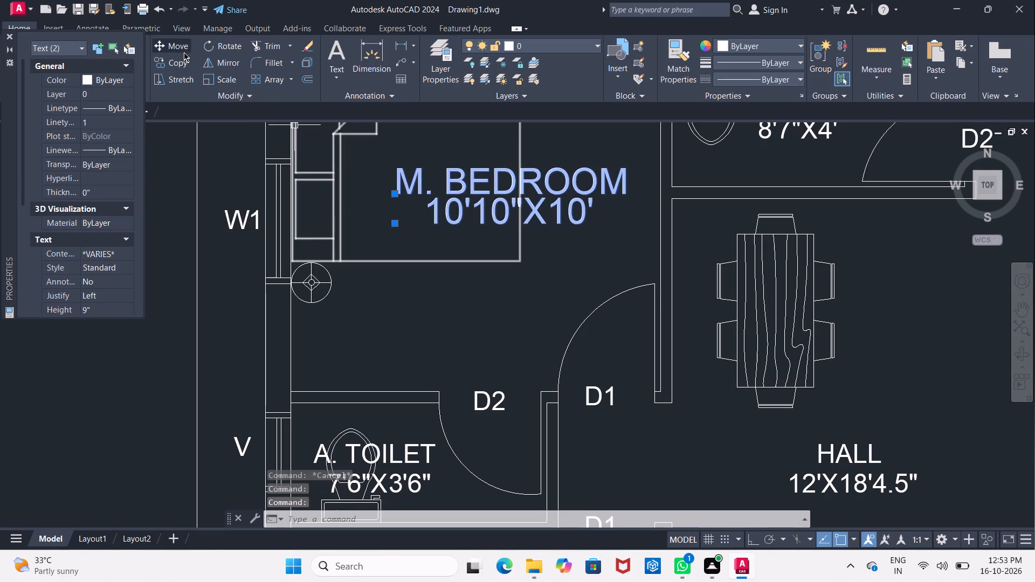
{"action": "left_click", "coordinate": [184, 52]}
{"action": "left_click", "coordinate": [501, 189]}
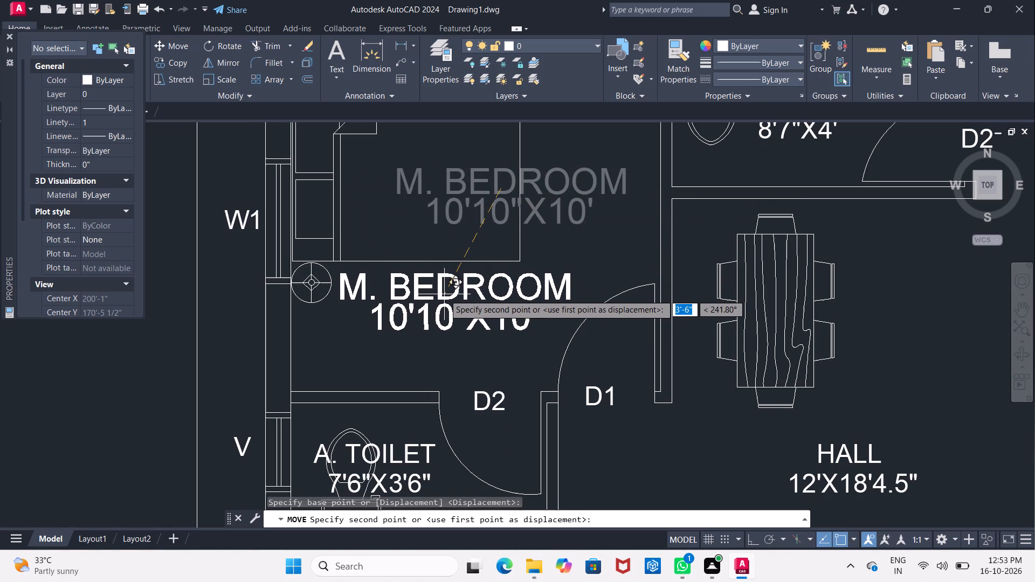
{"action": "left_click", "coordinate": [444, 294]}
Set the text height of both lines of the C. TOILET label to 9".
{"action": "scroll", "coordinate": [429, 327], "scroll_direction": "down", "scroll_amount": 2}
{"action": "middle_click_drag", "start_coordinate": [586, 258], "coordinate": [432, 292]}
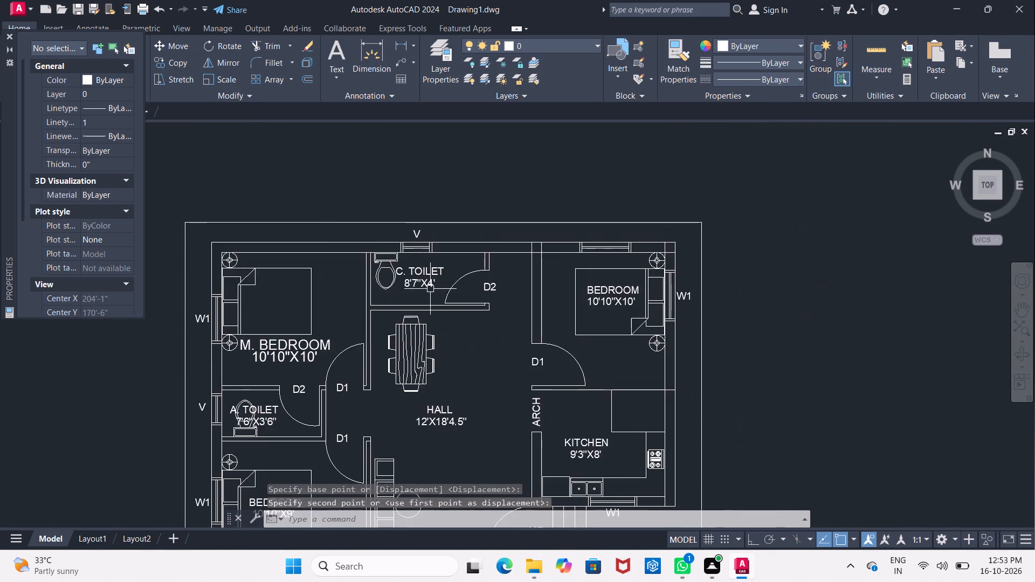
{"action": "scroll", "coordinate": [425, 274], "scroll_direction": "up", "scroll_amount": 3}
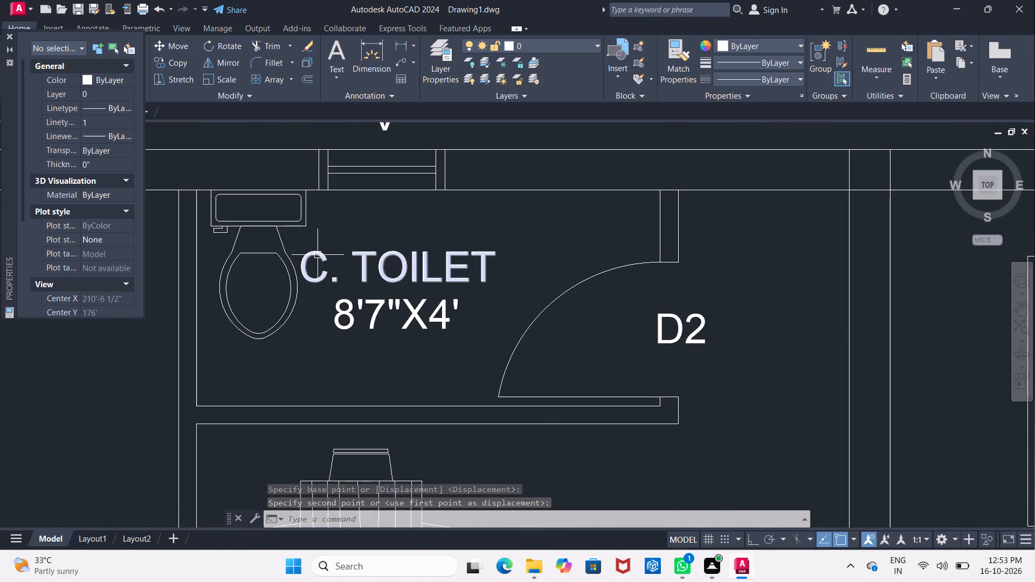
{"action": "left_click", "coordinate": [318, 255]}
{"action": "left_click", "coordinate": [384, 314]}
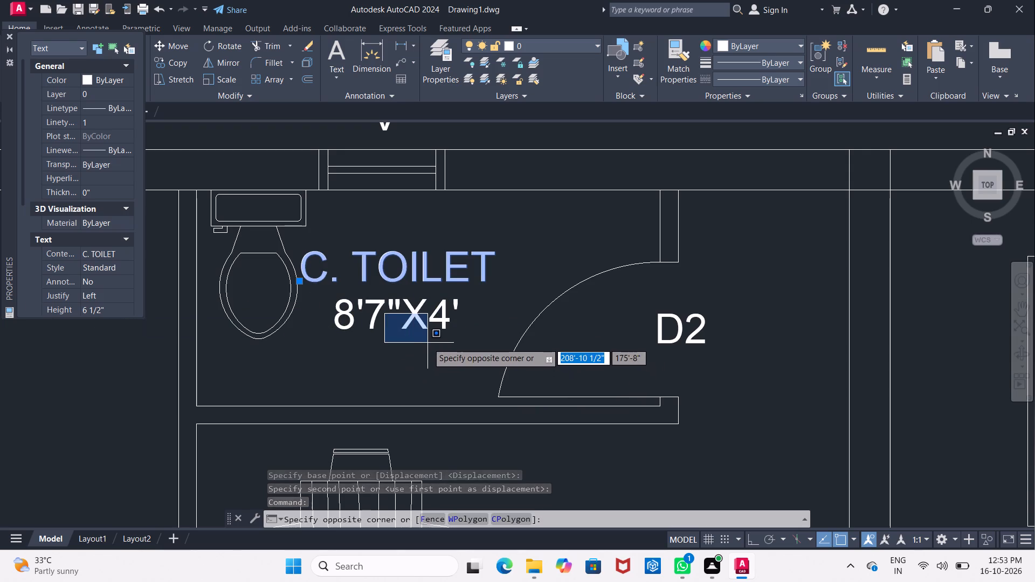
{"action": "left_click", "coordinate": [427, 343]}
{"action": "left_click", "coordinate": [418, 321]}
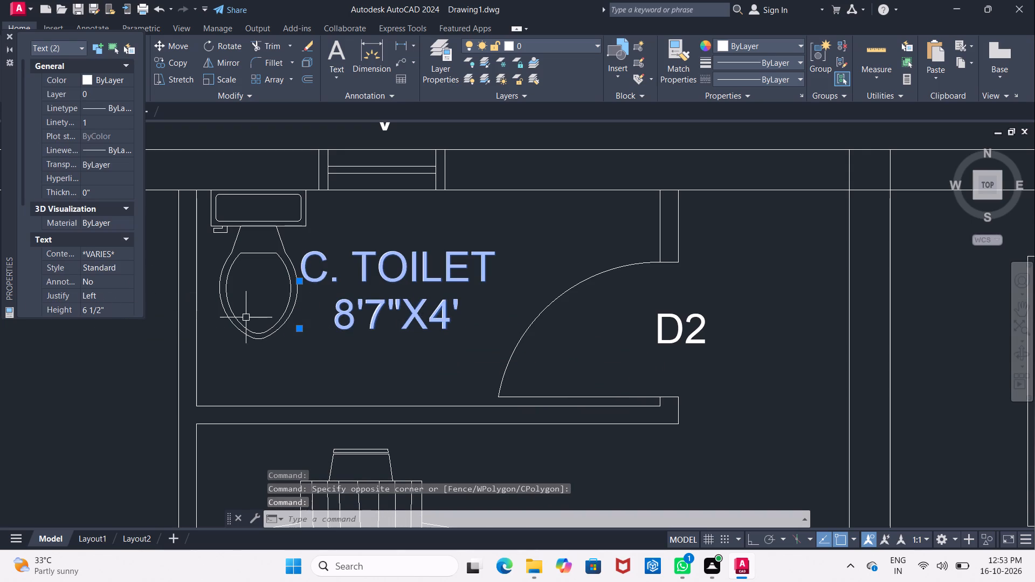
{"action": "key", "text": "Escape"}
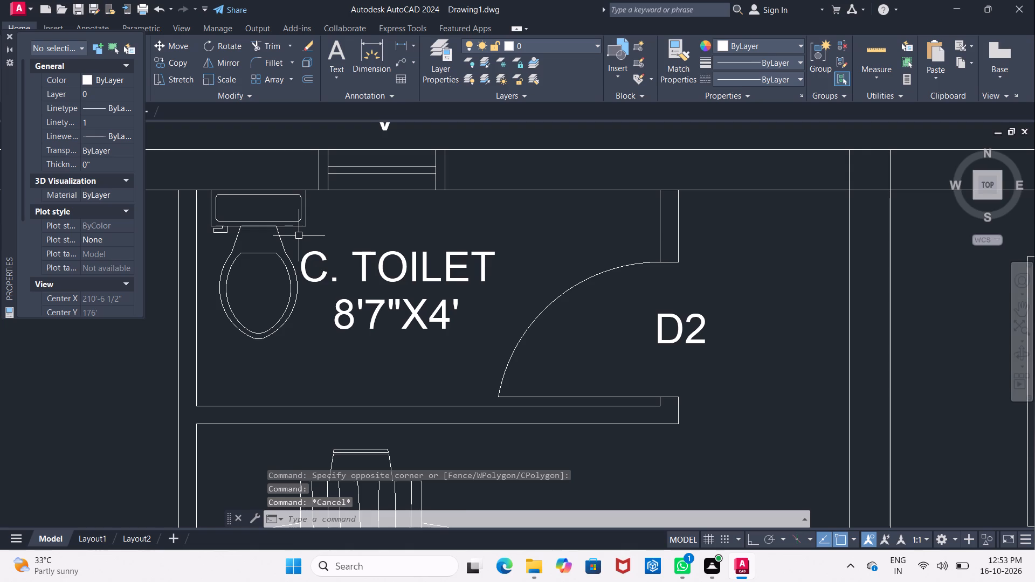
{"action": "left_click", "coordinate": [299, 237]}
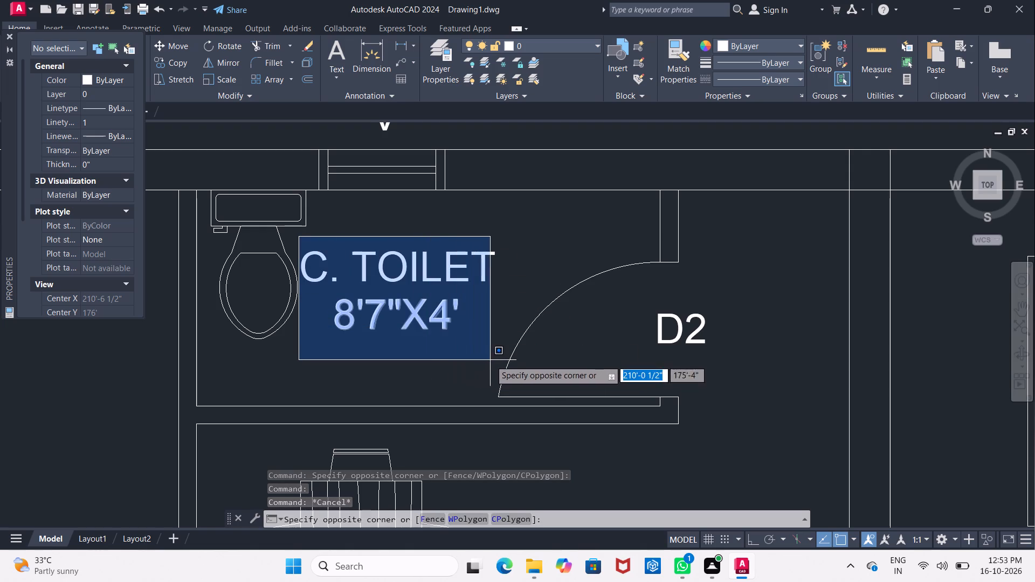
{"action": "left_click", "coordinate": [496, 359]}
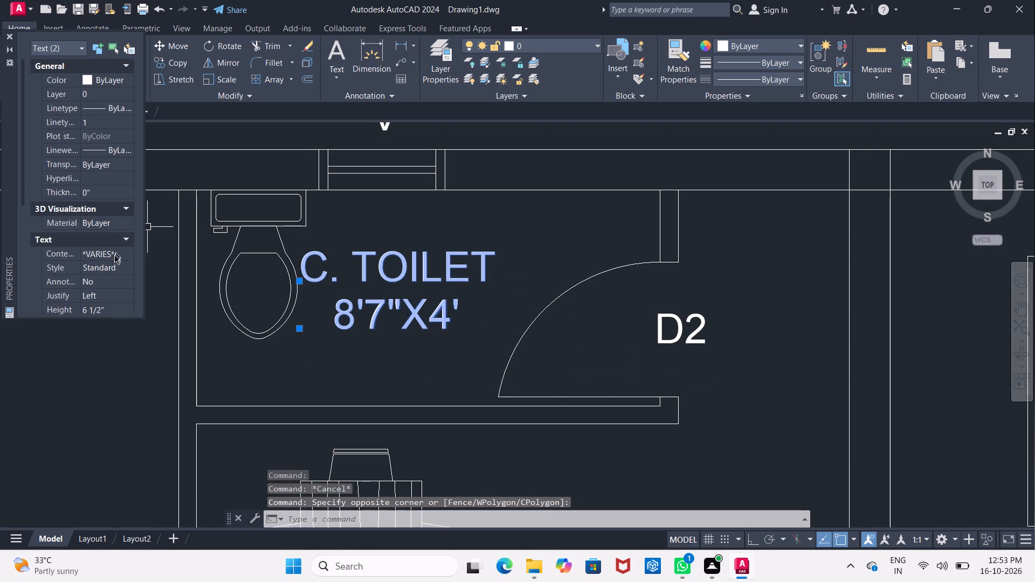
{"action": "left_click", "coordinate": [108, 312]}
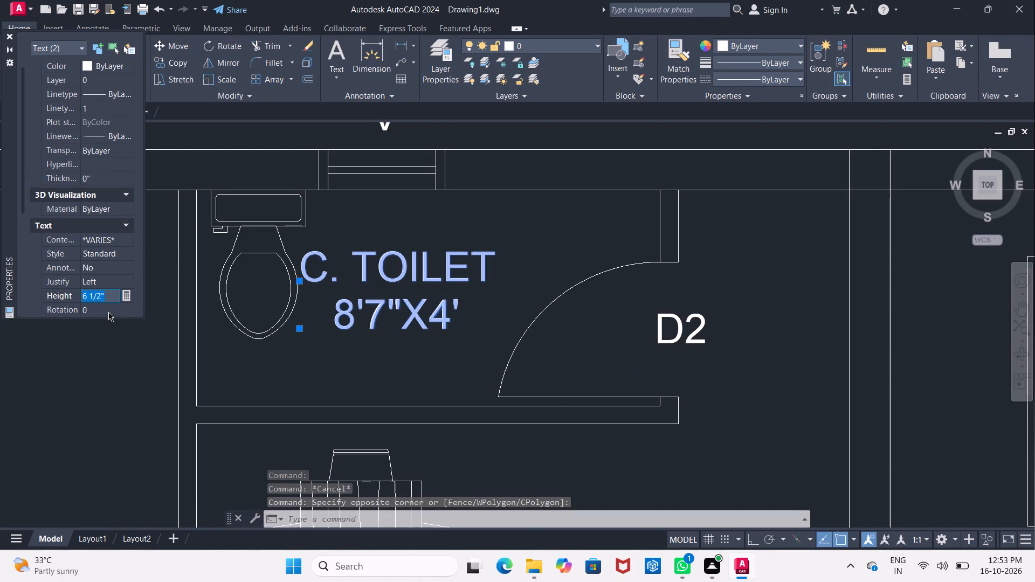
{"action": "type", "text": "9\""}
{"action": "key", "text": "Return"}
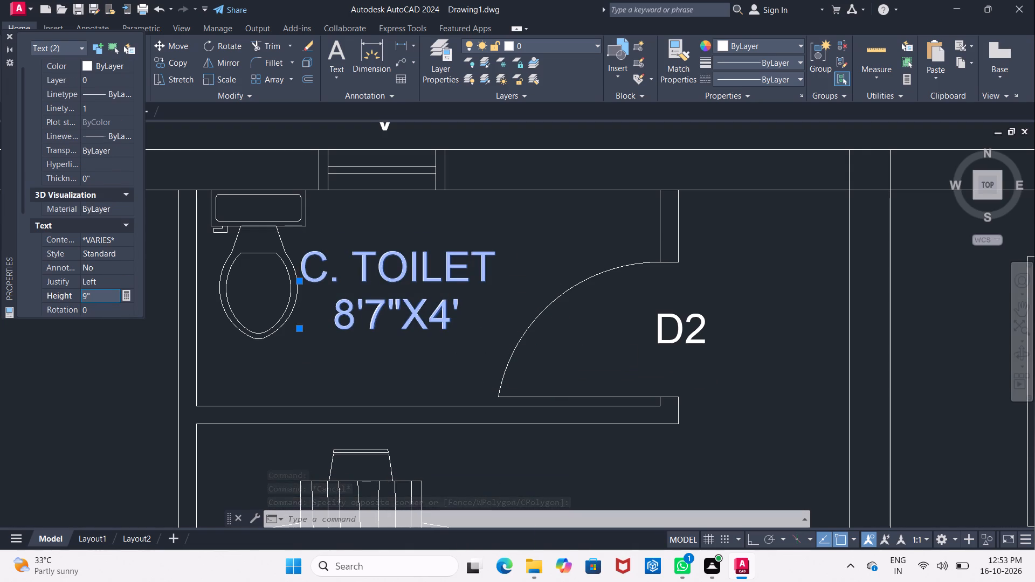
{"action": "left_click", "coordinate": [321, 375]}
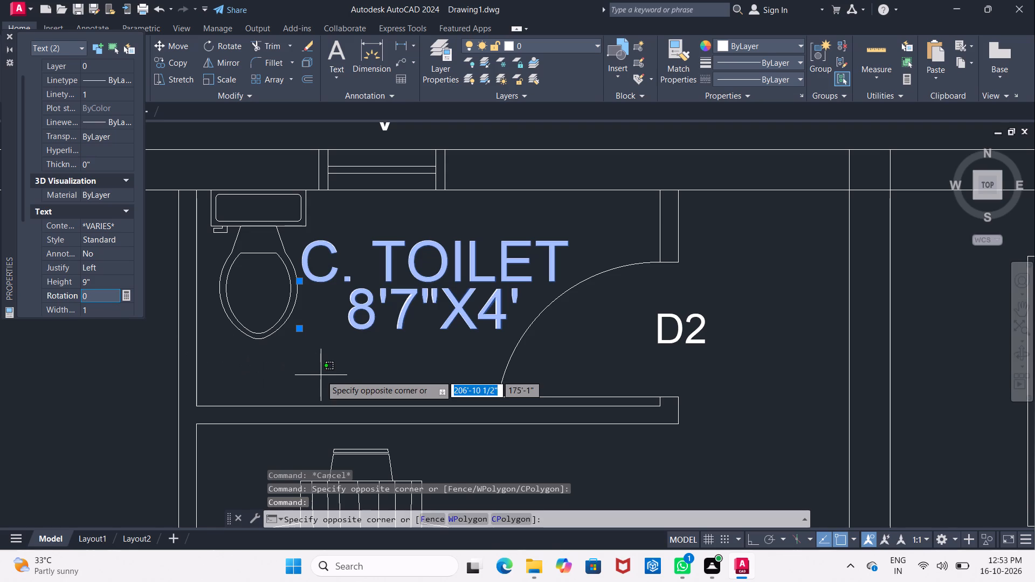
{"action": "key", "text": "Escape"}
{"action": "key", "text": "Escape"}
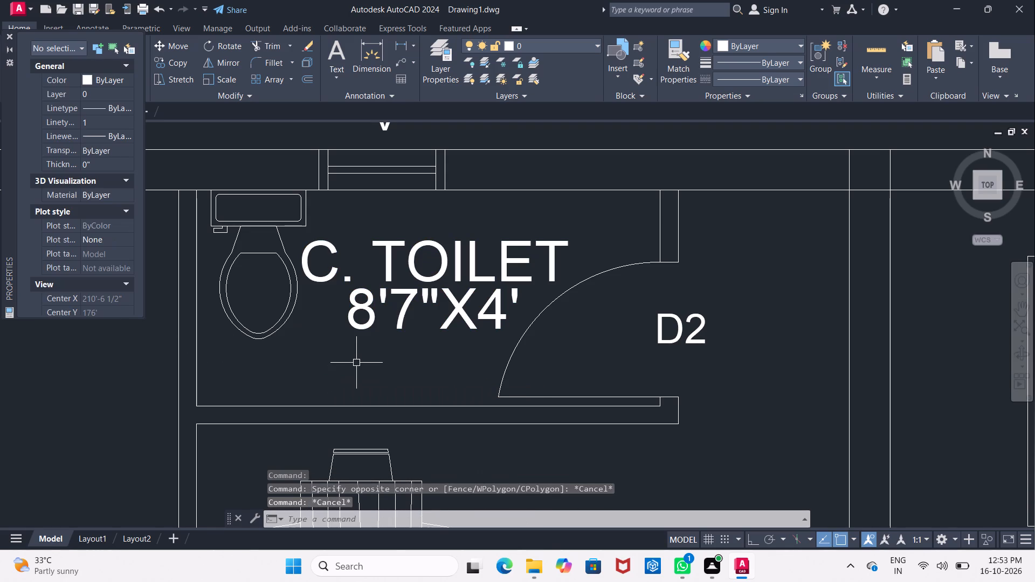
{"action": "key", "text": "Escape"}
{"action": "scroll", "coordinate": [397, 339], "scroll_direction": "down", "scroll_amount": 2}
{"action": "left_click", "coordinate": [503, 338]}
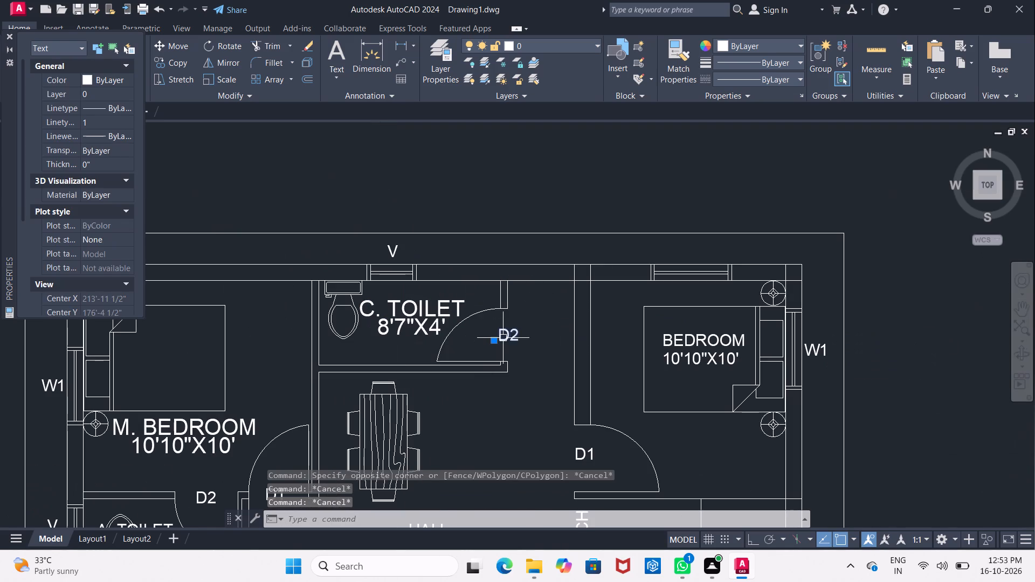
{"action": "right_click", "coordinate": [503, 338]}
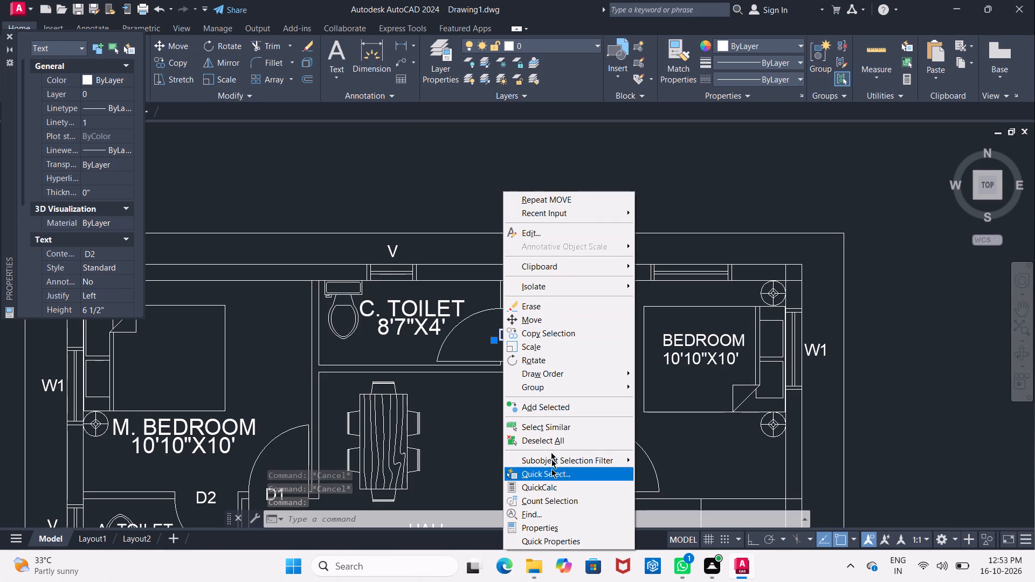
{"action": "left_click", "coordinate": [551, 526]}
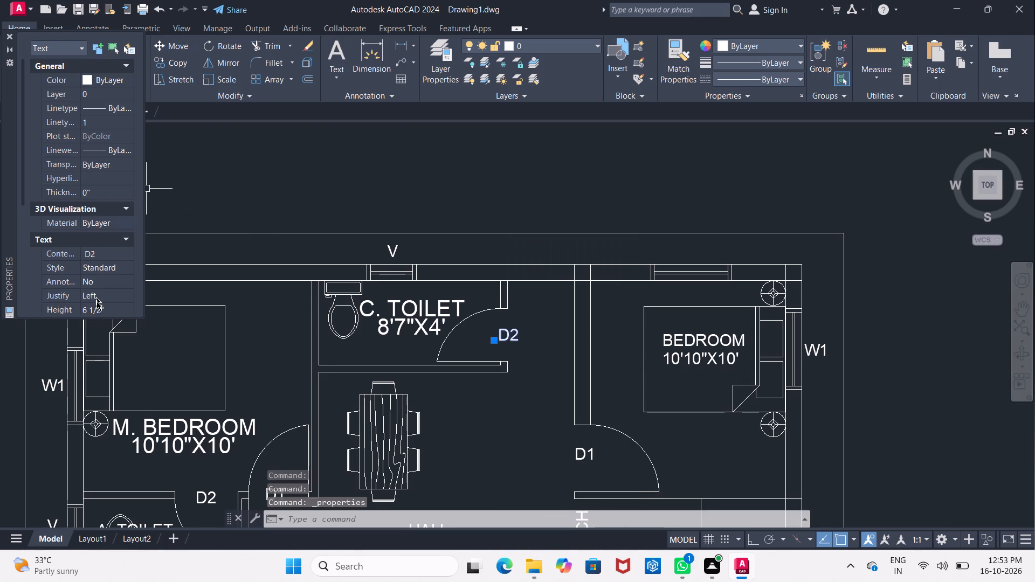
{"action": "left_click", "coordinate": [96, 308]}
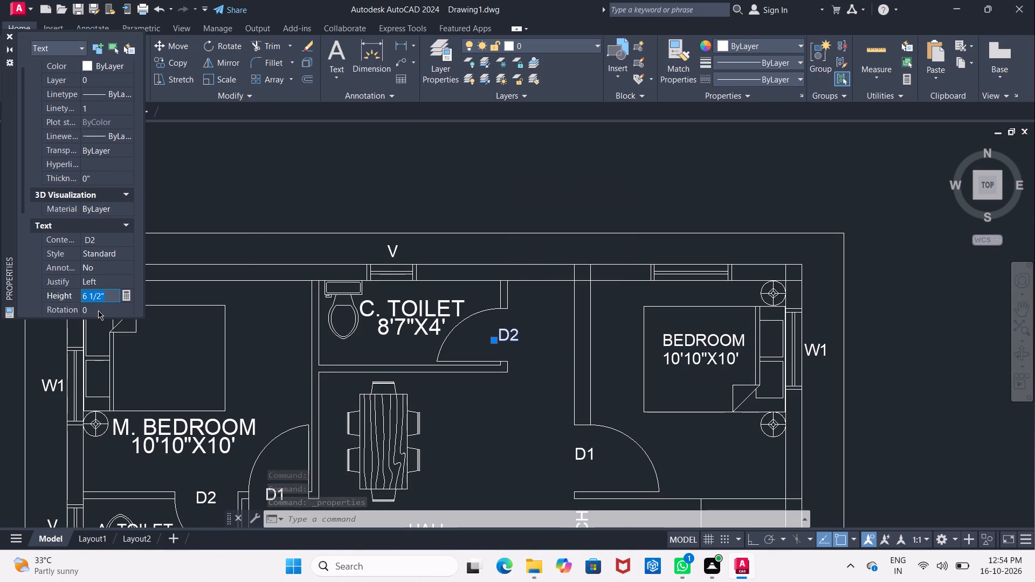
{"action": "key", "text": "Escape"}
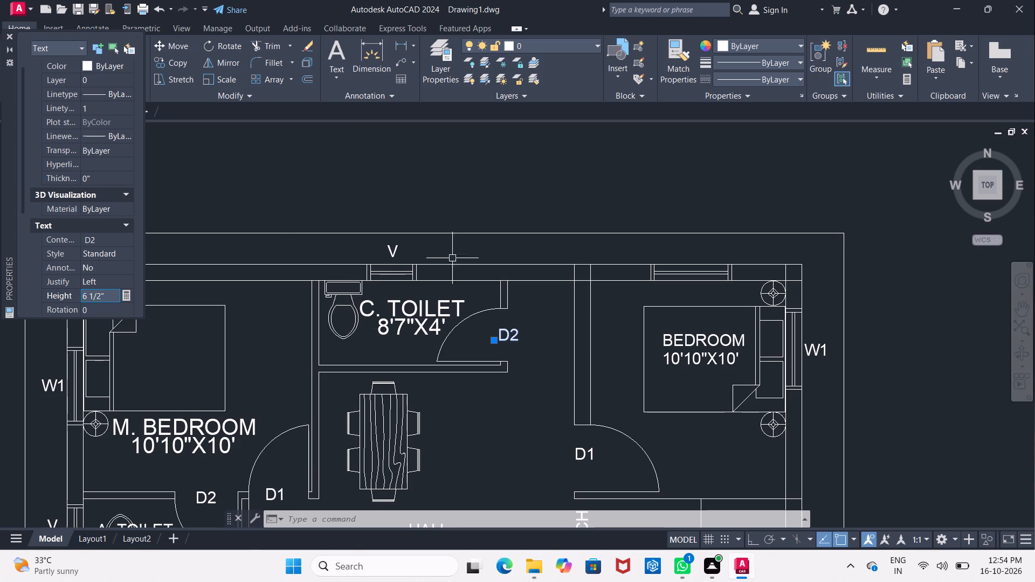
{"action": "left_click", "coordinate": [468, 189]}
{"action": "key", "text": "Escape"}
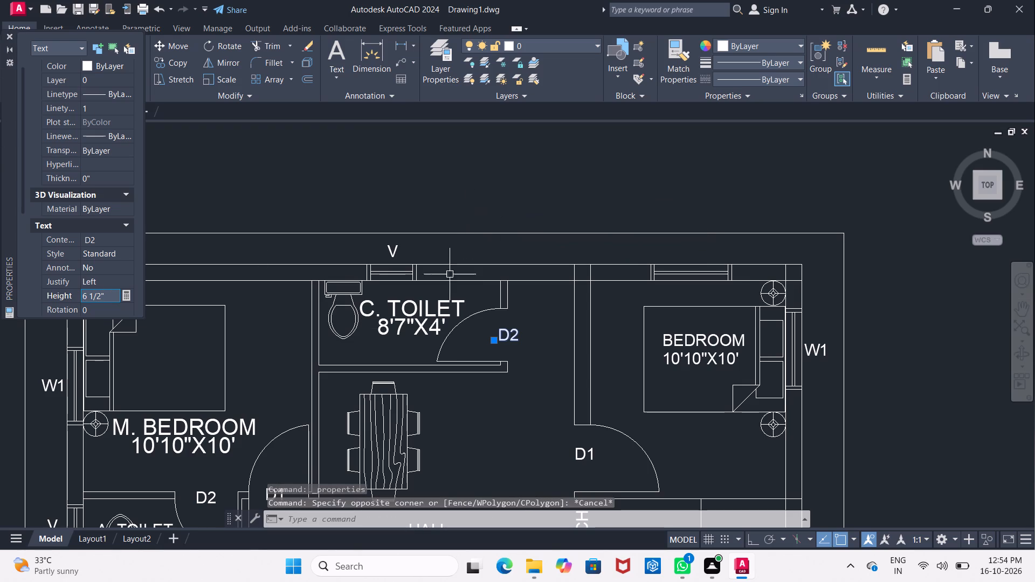
Set the text height of both lines of the northeast BEDROOM label to 9", leaving the D2 tag out of the selection.
{"action": "left_click", "coordinate": [695, 345]}
{"action": "left_click", "coordinate": [693, 358]}
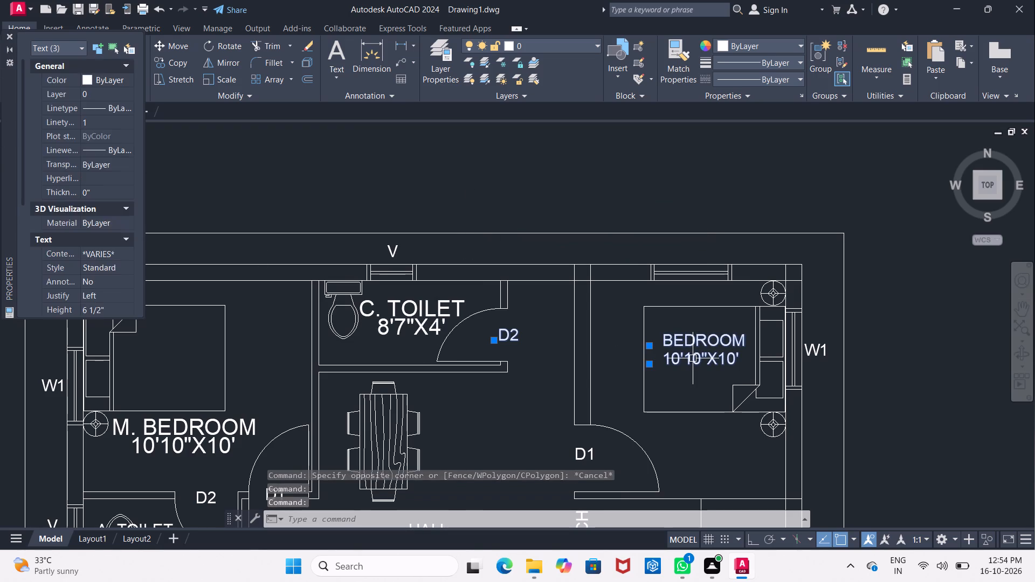
{"action": "key", "text": "Escape"}
{"action": "left_click", "coordinate": [654, 325]}
{"action": "left_click", "coordinate": [755, 370]}
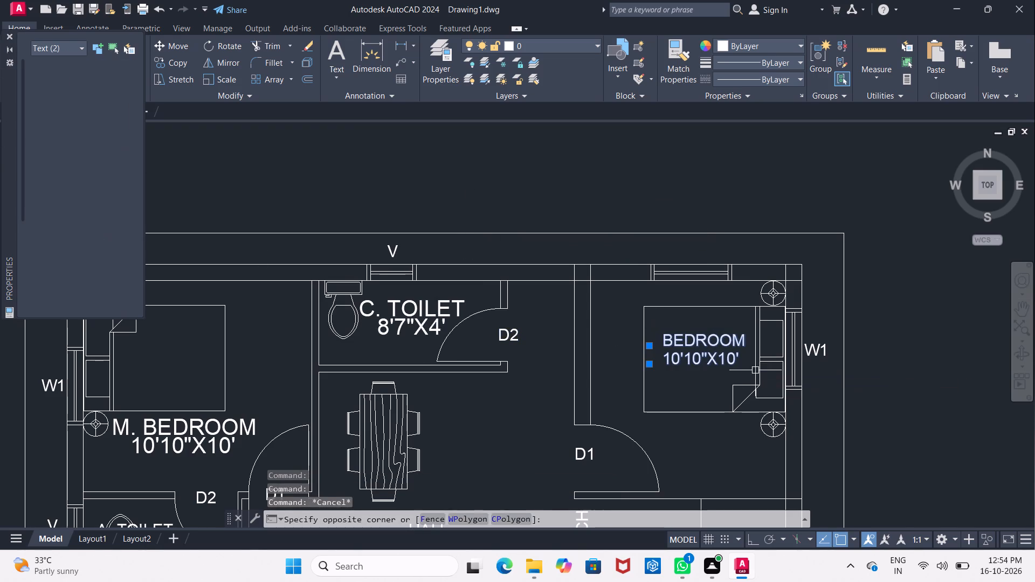
{"action": "left_click", "coordinate": [96, 308]}
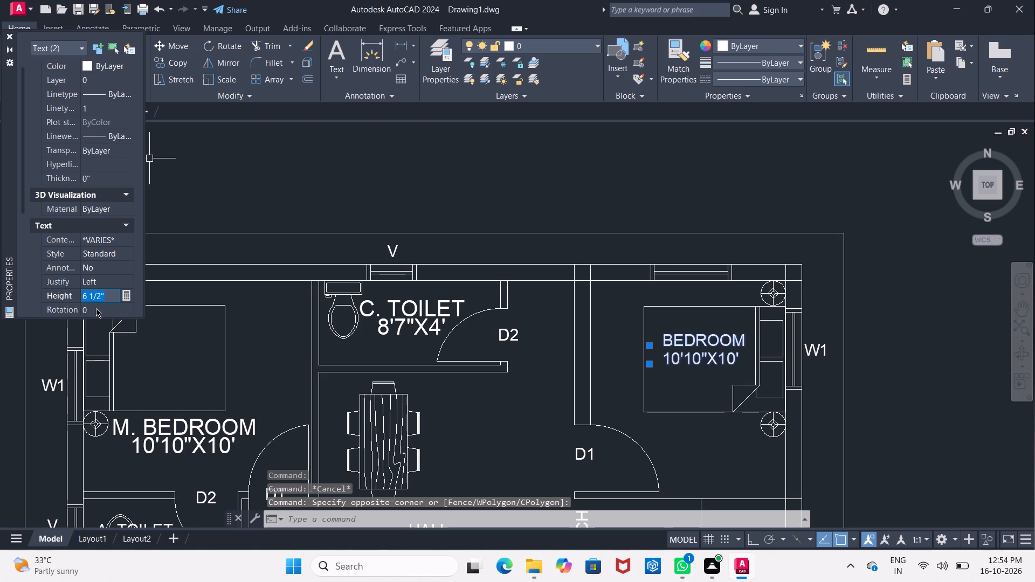
{"action": "type", "text": "9\""}
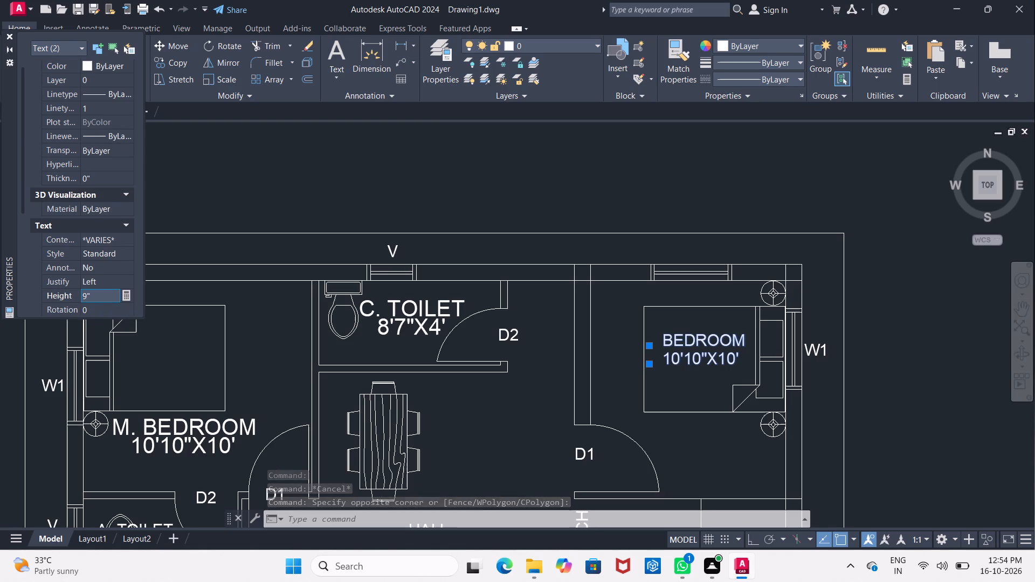
{"action": "left_click", "coordinate": [502, 197]}
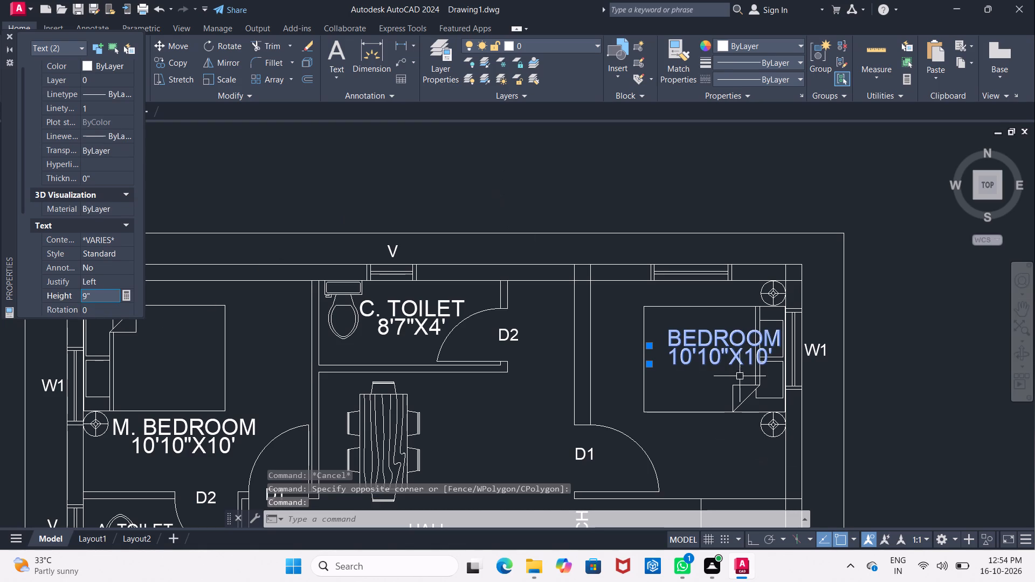
{"action": "key", "text": "Escape"}
Move both lines of the northeast BEDROOM label about 1'-5" southwest, clear of the bed's pillows.
{"action": "left_click", "coordinate": [693, 336]}
{"action": "left_click", "coordinate": [701, 367]}
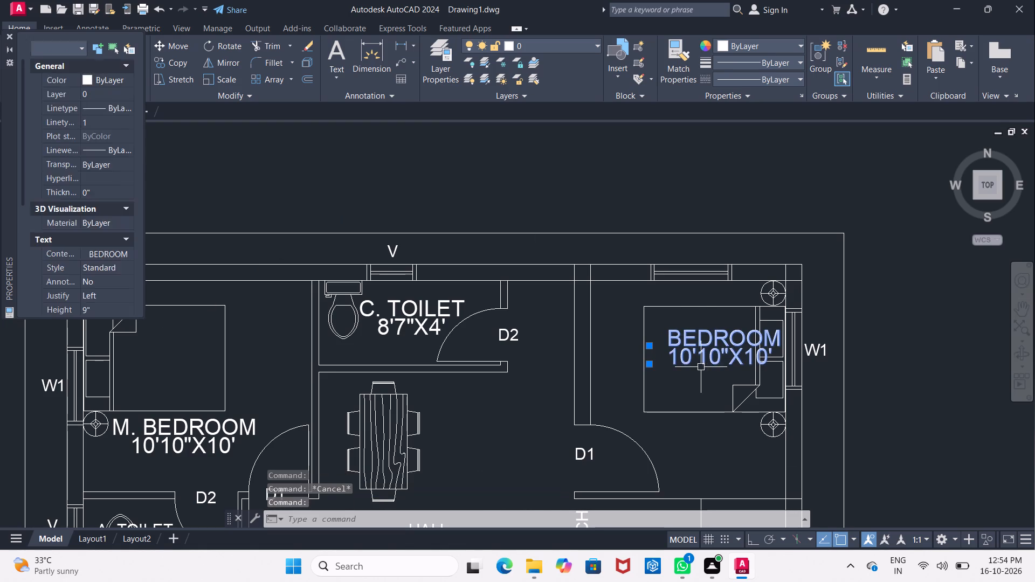
{"action": "left_click", "coordinate": [167, 47]}
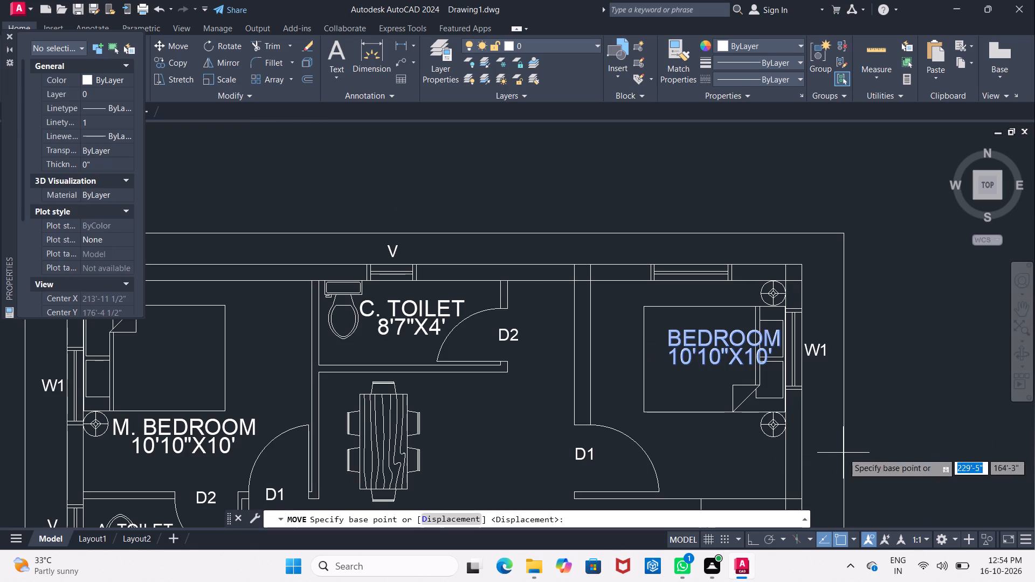
{"action": "left_click", "coordinate": [711, 340]}
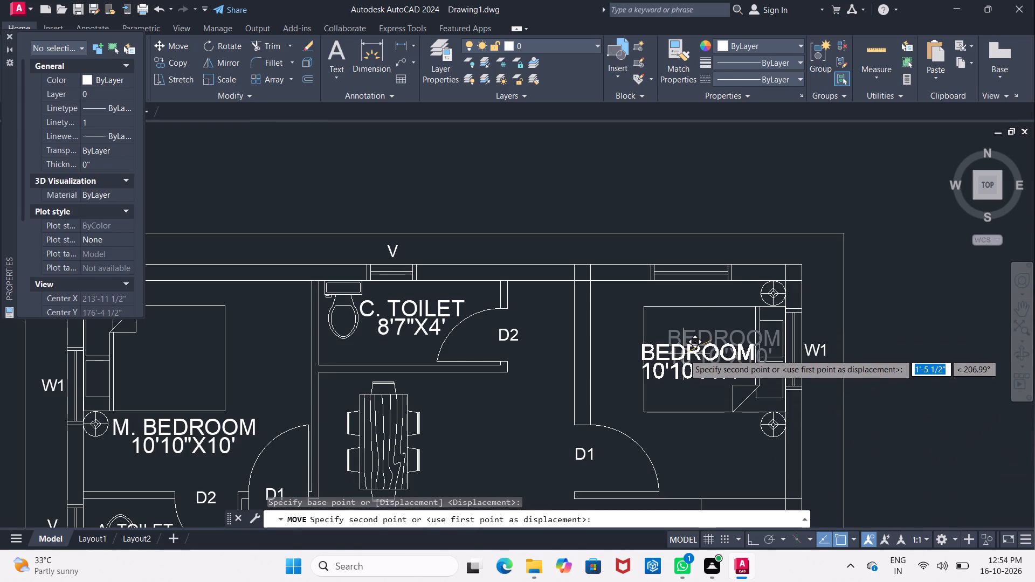
{"action": "left_click", "coordinate": [685, 353]}
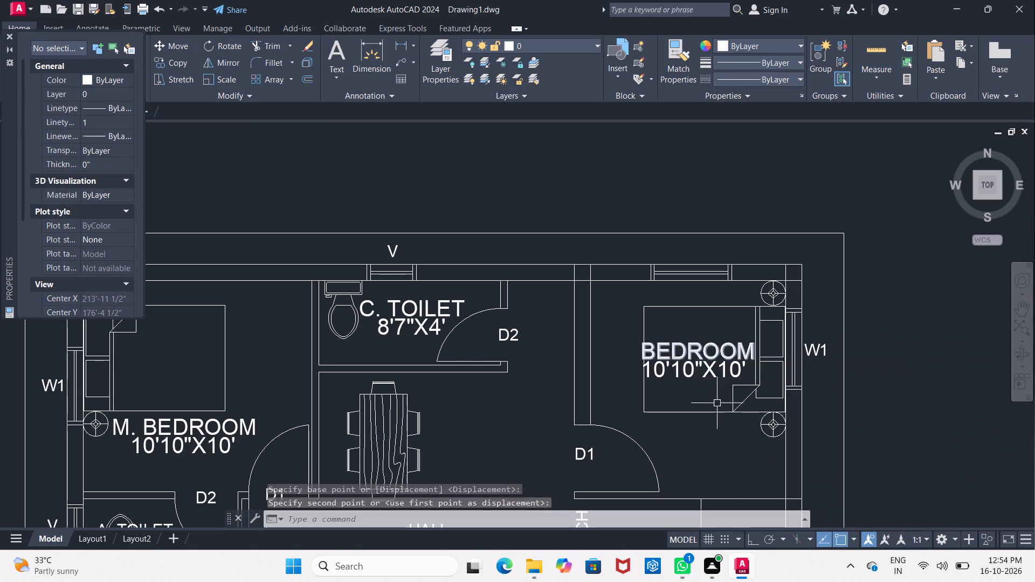
Move both lines of the northeast BEDROOM label about 3'-7" south, onto the clear floor below the bed.
{"action": "scroll", "coordinate": [718, 419], "scroll_direction": "down", "scroll_amount": 2}
{"action": "middle_click_drag", "start_coordinate": [718, 420], "coordinate": [663, 323]}
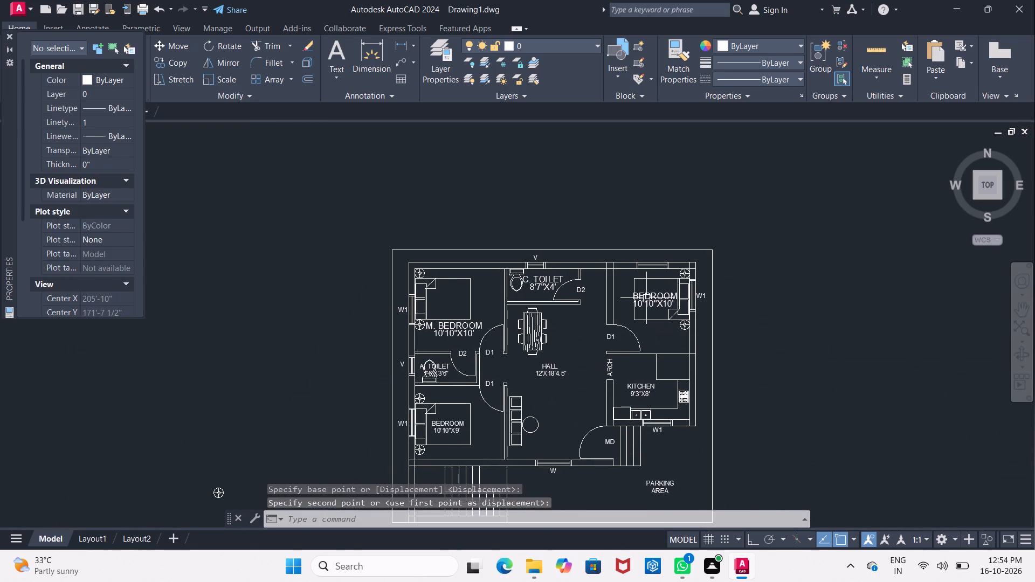
{"action": "scroll", "coordinate": [647, 295], "scroll_direction": "up", "scroll_amount": 2}
{"action": "left_click", "coordinate": [647, 294]}
{"action": "left_click", "coordinate": [655, 316]}
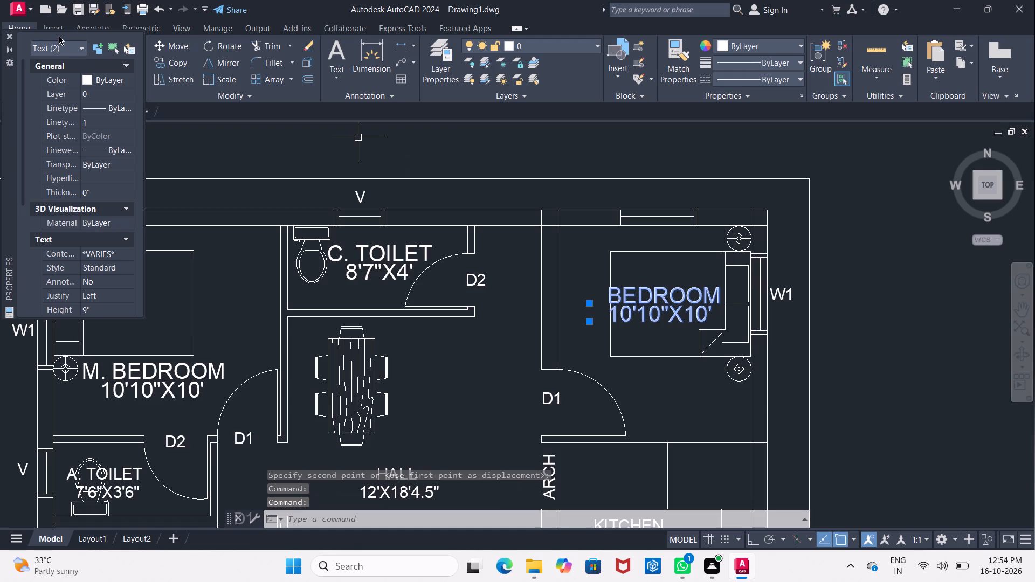
{"action": "left_click", "coordinate": [174, 47]}
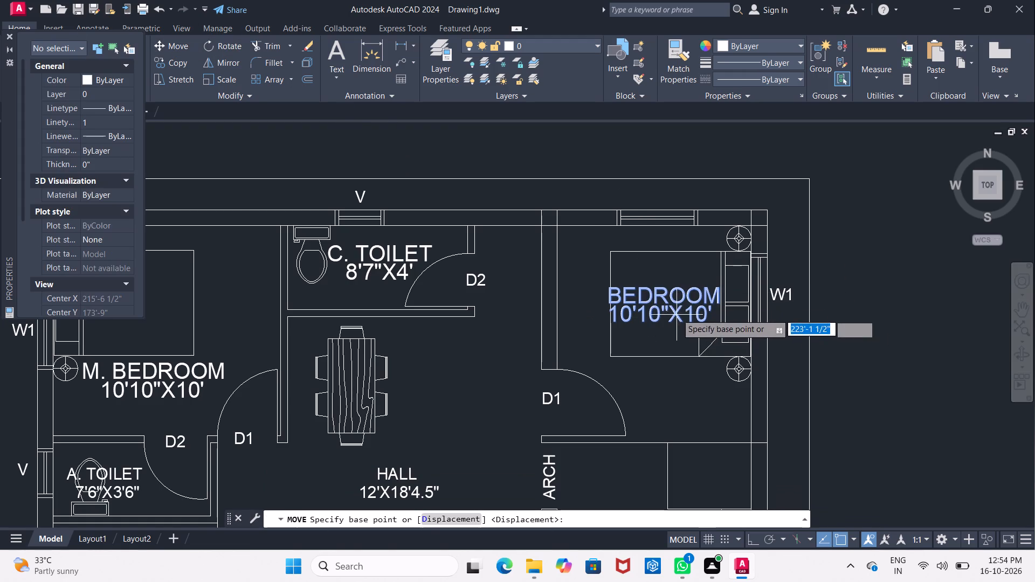
{"action": "left_click", "coordinate": [673, 306]}
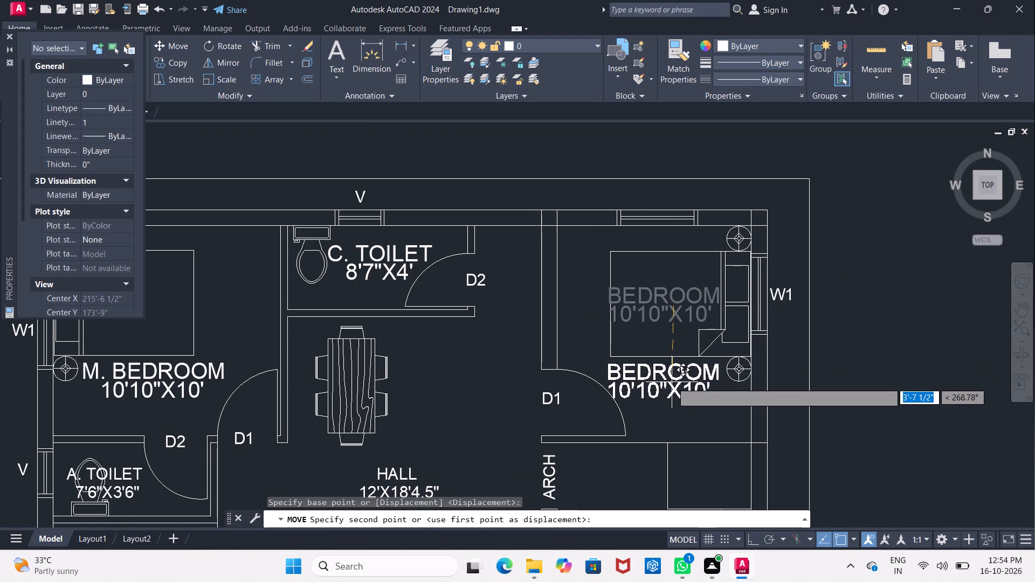
{"action": "left_click", "coordinate": [672, 379]}
Set the text height of both lines of the KITCHEN label to 9".
{"action": "scroll", "coordinate": [679, 392], "scroll_direction": "down", "scroll_amount": 2}
{"action": "middle_click_drag", "start_coordinate": [680, 384], "coordinate": [670, 291]}
{"action": "scroll", "coordinate": [645, 364], "scroll_direction": "up", "scroll_amount": 1}
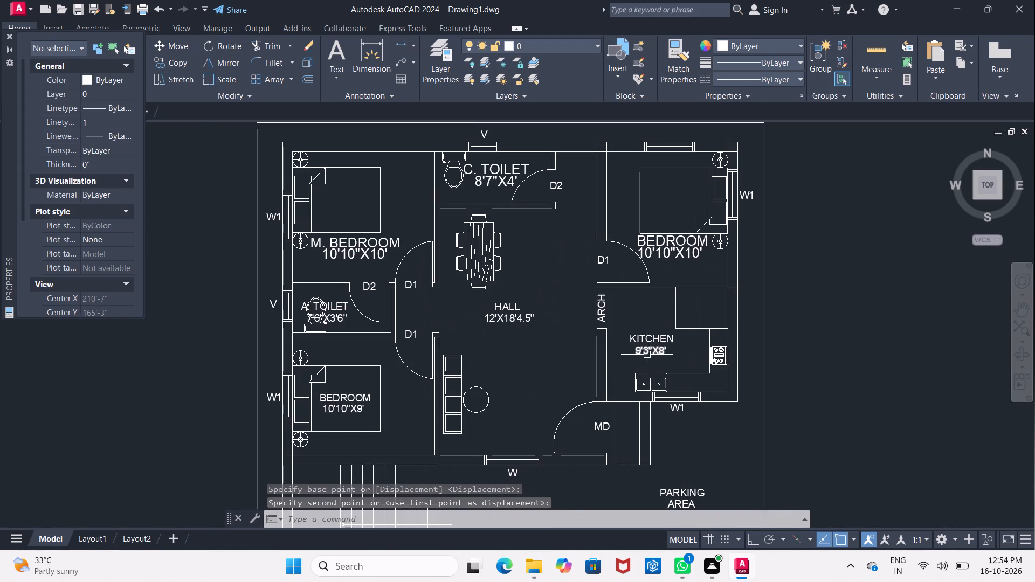
{"action": "scroll", "coordinate": [647, 355], "scroll_direction": "up", "scroll_amount": 2}
{"action": "left_click", "coordinate": [650, 321]}
{"action": "left_click", "coordinate": [651, 349]}
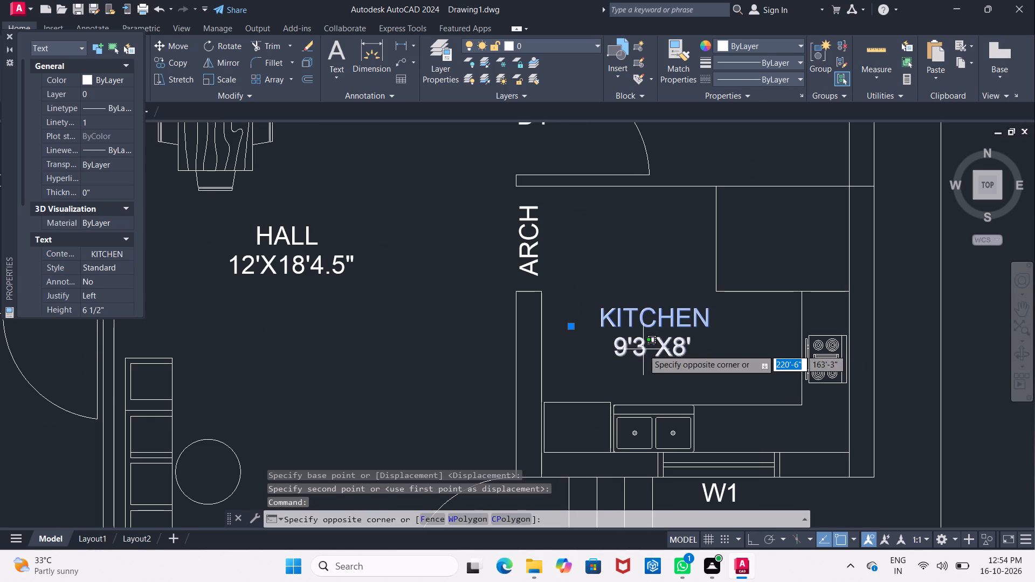
{"action": "left_click", "coordinate": [643, 349]}
{"action": "right_click", "coordinate": [643, 349]}
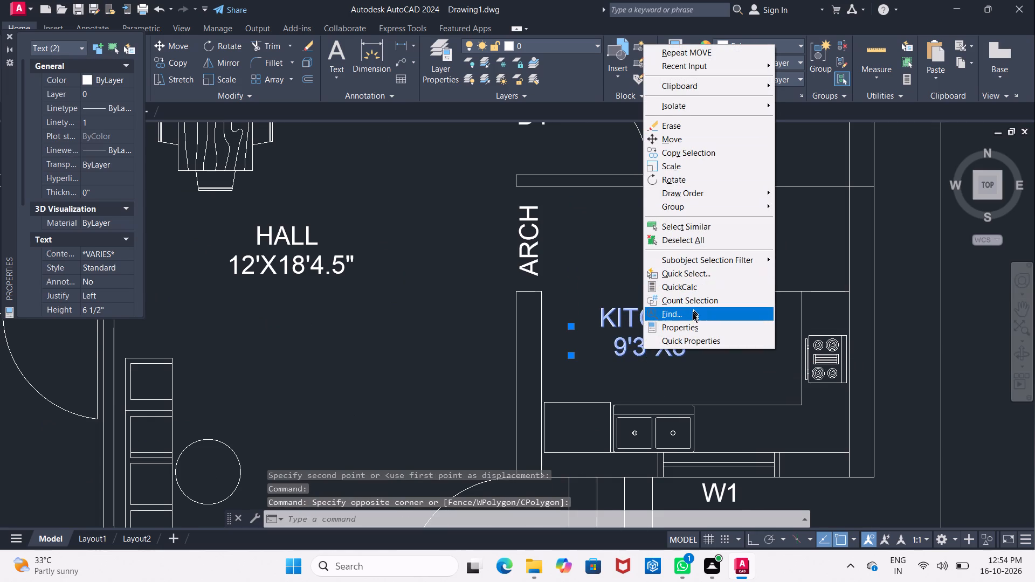
{"action": "left_click", "coordinate": [87, 306]}
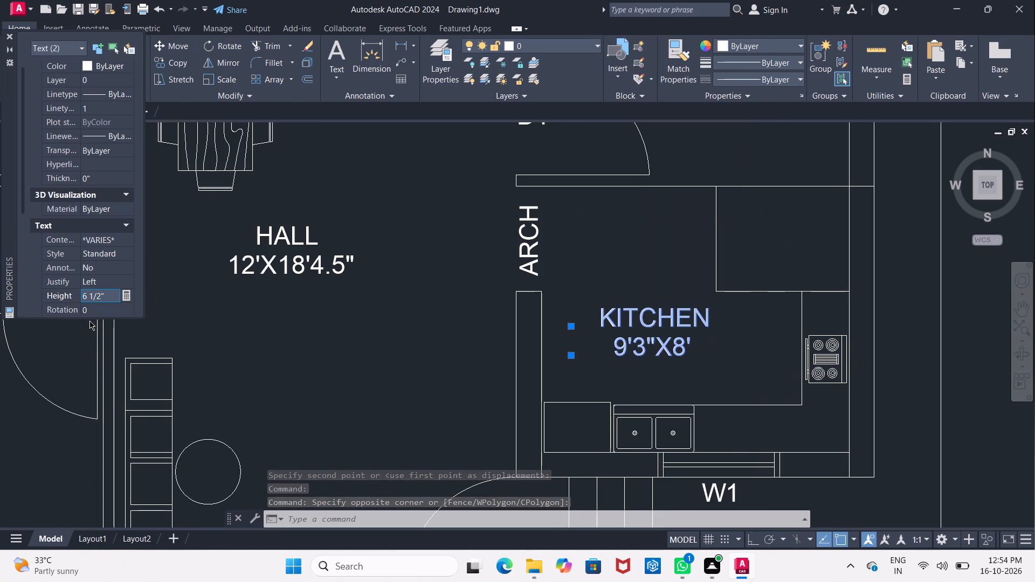
{"action": "type", "text": "9\""}
{"action": "key", "text": "Return"}
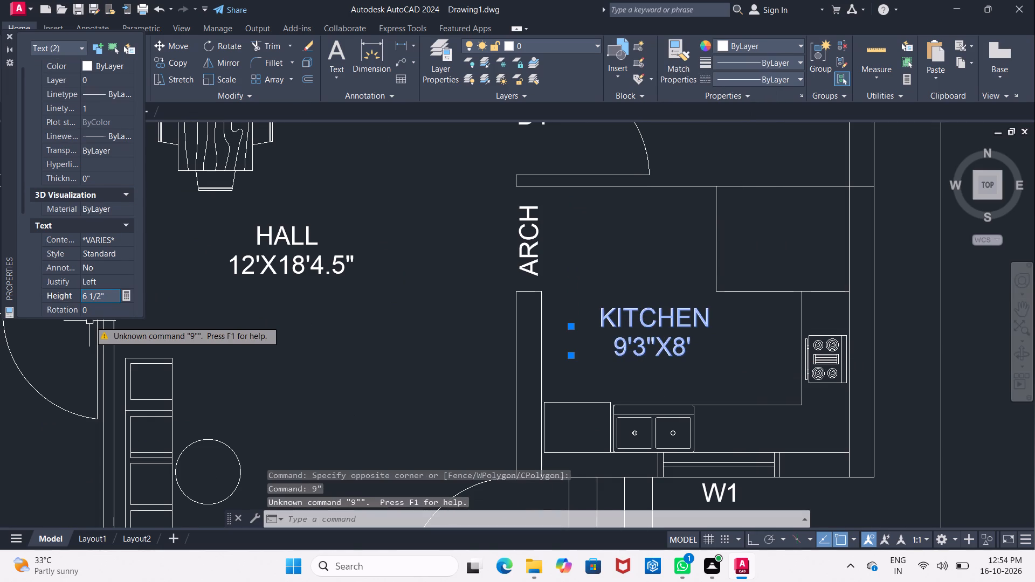
{"action": "left_click", "coordinate": [102, 296]}
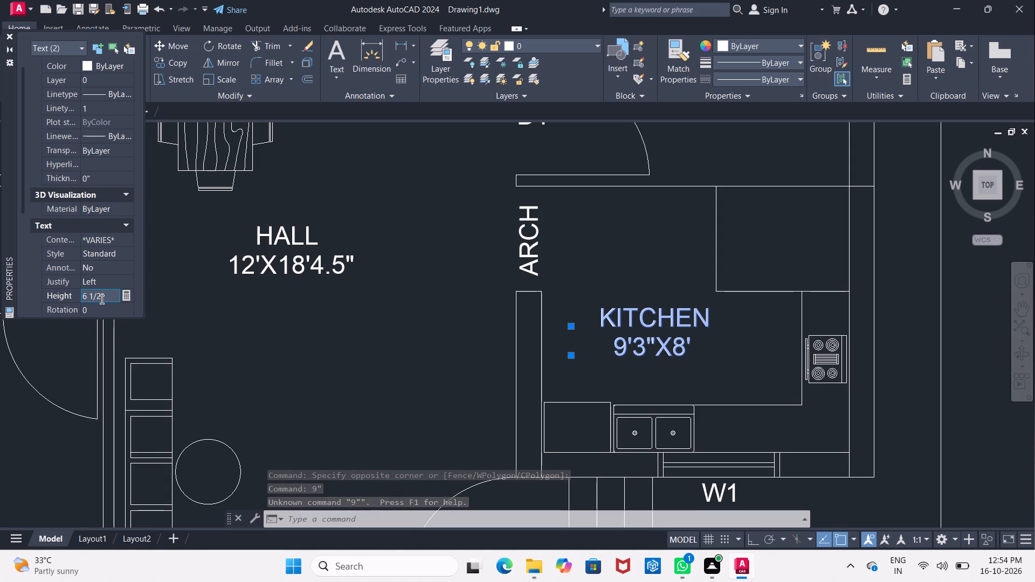
{"action": "key", "text": "BackSpace"}
{"action": "key", "text": "BackSpace"}
{"action": "key", "text": "BackSpace"}
{"action": "key", "text": "BackSpace"}
{"action": "key", "text": "BackSpace"}
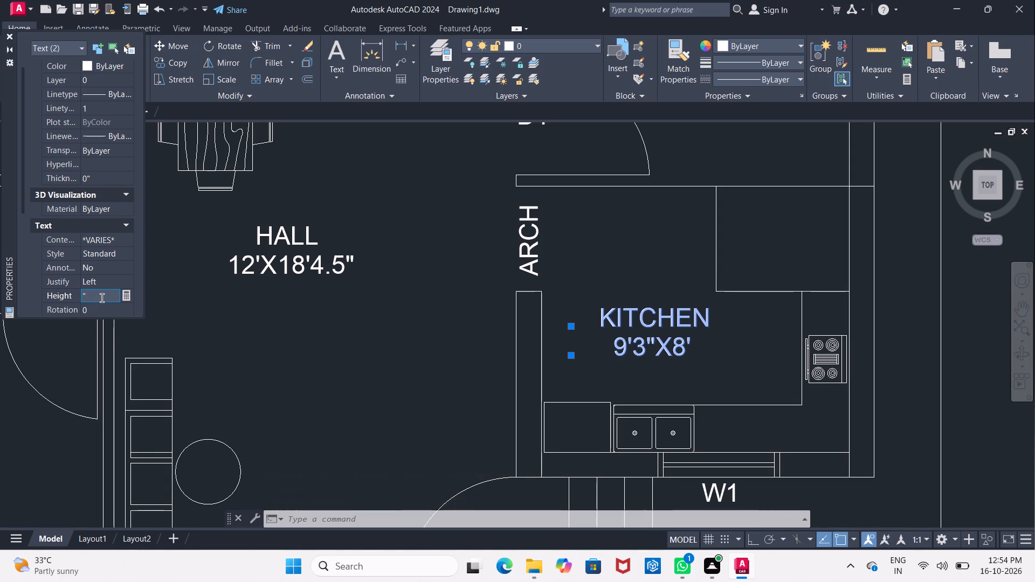
{"action": "key", "text": "Right"}
{"action": "key", "text": "Right"}
{"action": "key", "text": "BackSpace"}
{"action": "key", "text": "6"}
{"action": "key", "text": "BackSpace"}
{"action": "type", "text": "9\""}
{"action": "key", "text": "Return"}
{"action": "left_click", "coordinate": [331, 379]}
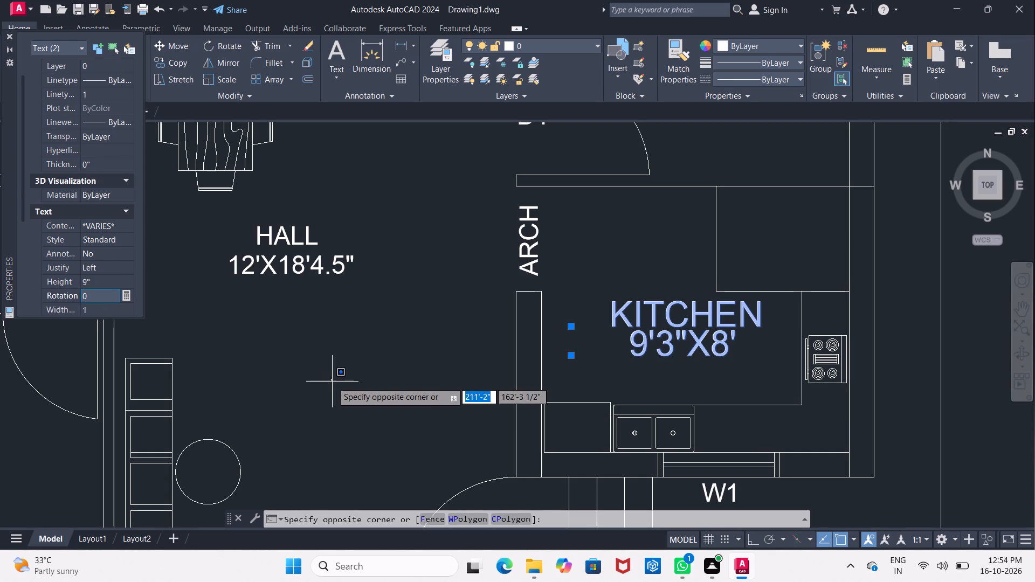
{"action": "key", "text": "Escape"}
{"action": "key", "text": "Escape"}
Move both lines of the KITCHEN label about 11" west, centring it in the clear floor between the counters and the ARCH wall.
{"action": "left_click", "coordinate": [666, 323]}
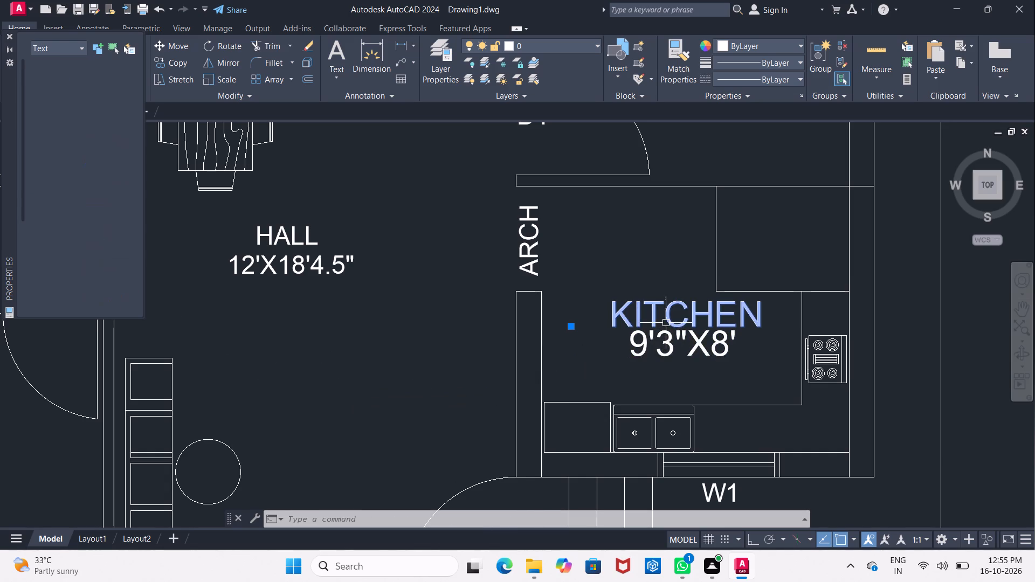
{"action": "left_click", "coordinate": [670, 354]}
{"action": "left_click", "coordinate": [168, 44]}
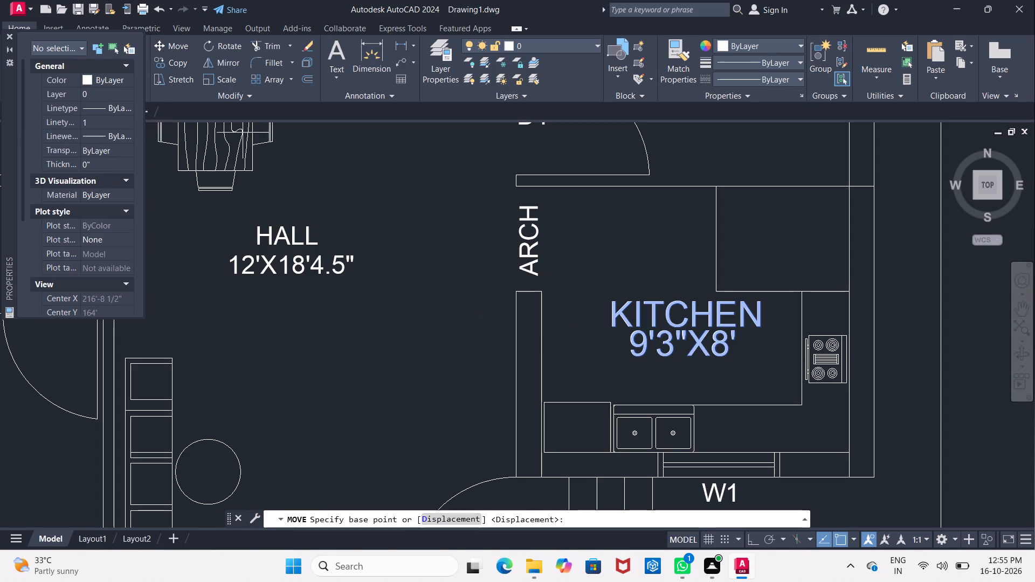
{"action": "left_click", "coordinate": [688, 329]}
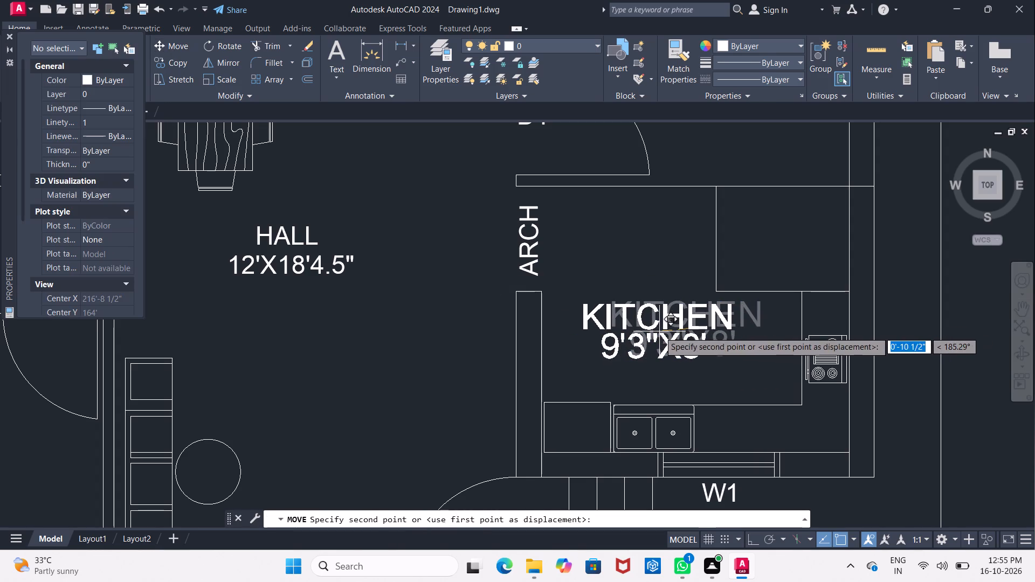
{"action": "left_click", "coordinate": [659, 331]}
Set the text height of both lines of the HALL label to 9".
{"action": "scroll", "coordinate": [660, 327], "scroll_direction": "down", "scroll_amount": 3}
{"action": "scroll", "coordinate": [575, 316], "scroll_direction": "up", "scroll_amount": 2}
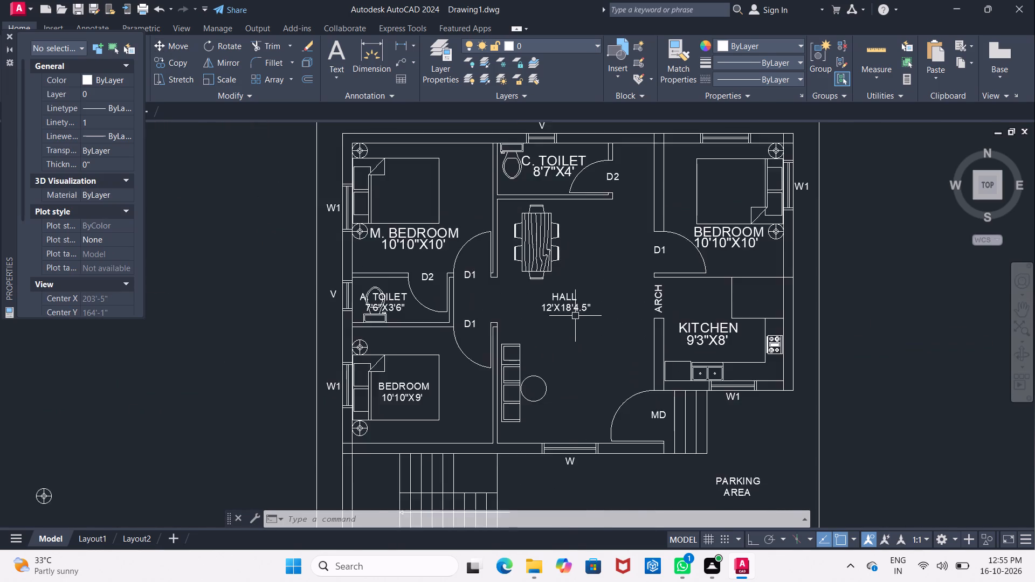
{"action": "scroll", "coordinate": [575, 315], "scroll_direction": "up", "scroll_amount": 1}
{"action": "left_click_drag", "start_coordinate": [487, 270], "coordinate": [495, 270]}
{"action": "left_click", "coordinate": [629, 359]}
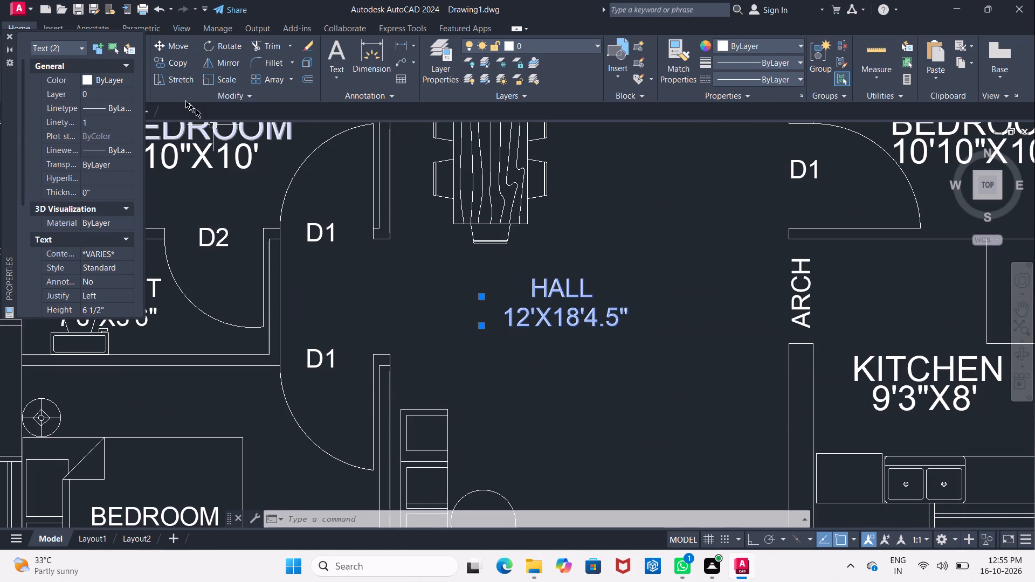
{"action": "left_click", "coordinate": [92, 307]}
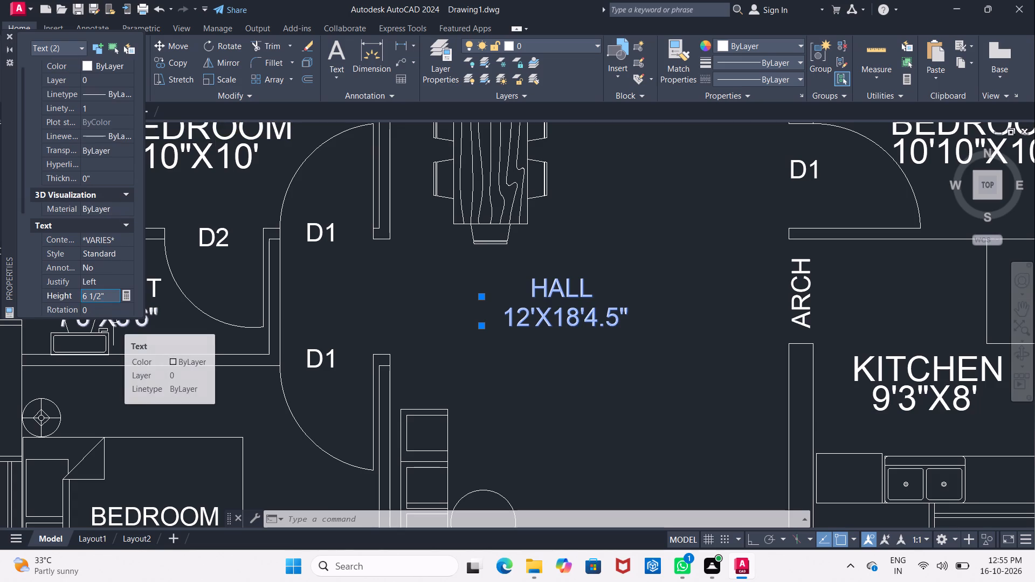
{"action": "left_click", "coordinate": [108, 299]}
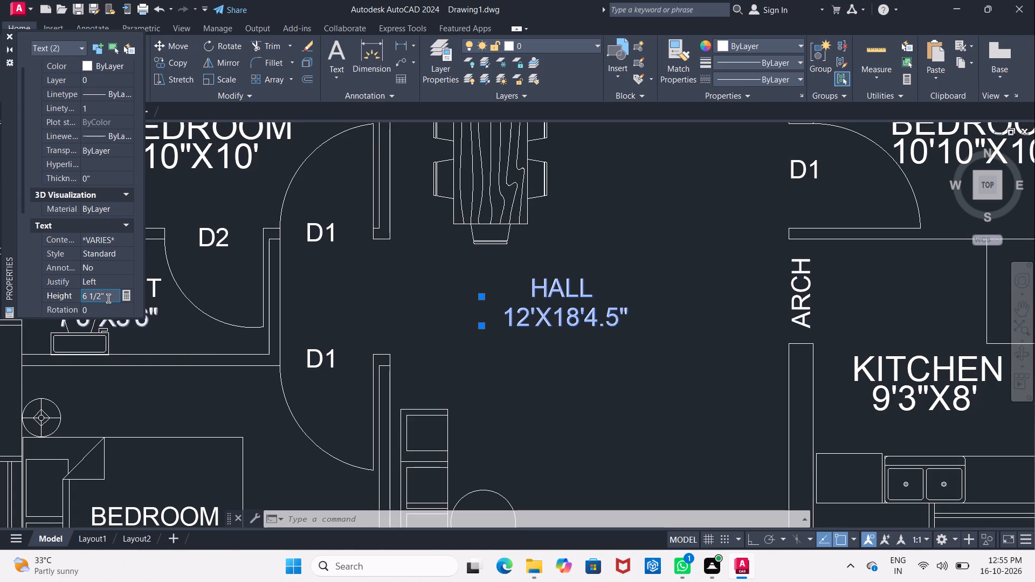
{"action": "key", "text": "BackSpace"}
{"action": "key", "text": "BackSpace"}
{"action": "key", "text": "BackSpace"}
{"action": "key", "text": "BackSpace"}
{"action": "key", "text": "BackSpace"}
{"action": "key", "text": "BackSpace"}
{"action": "key", "text": "9"}
{"action": "key", "text": "shift+quotedbl"}
{"action": "key", "text": "Return"}
{"action": "left_click", "coordinate": [584, 395]}
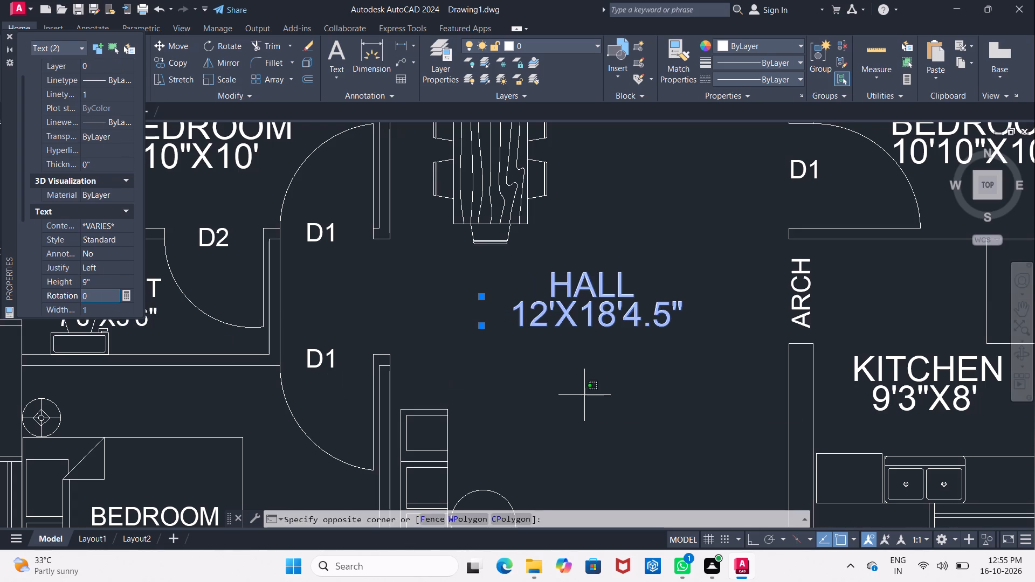
{"action": "key", "text": "Escape"}
{"action": "key", "text": "Escape"}
Move both lines of the HALL label a short distance south, farther from the dining table.
{"action": "middle_click_drag", "start_coordinate": [588, 396], "coordinate": [516, 363]}
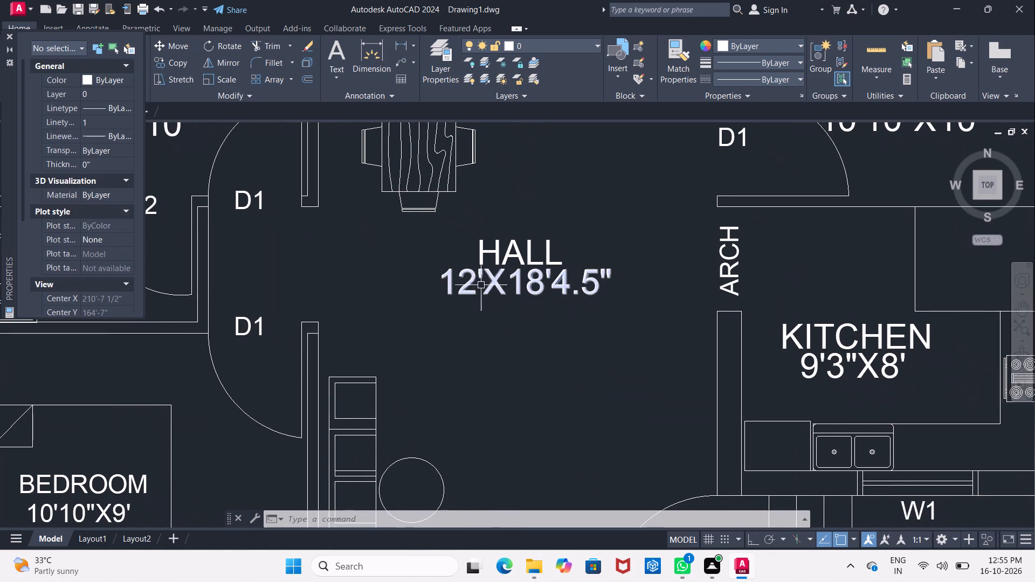
{"action": "left_click", "coordinate": [448, 228]}
{"action": "key", "text": "Escape"}
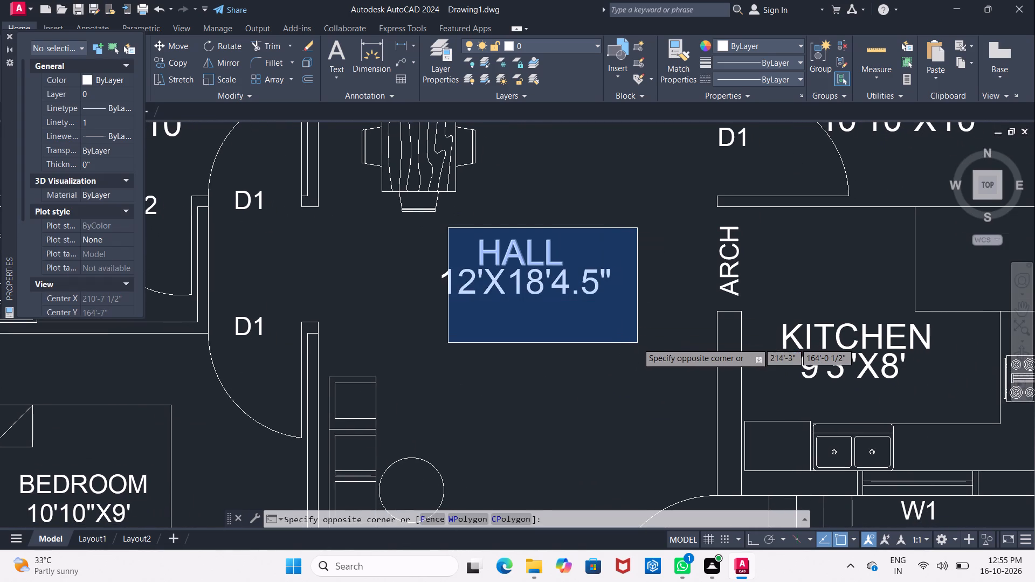
{"action": "left_click", "coordinate": [423, 238]}
{"action": "left_click", "coordinate": [668, 357]}
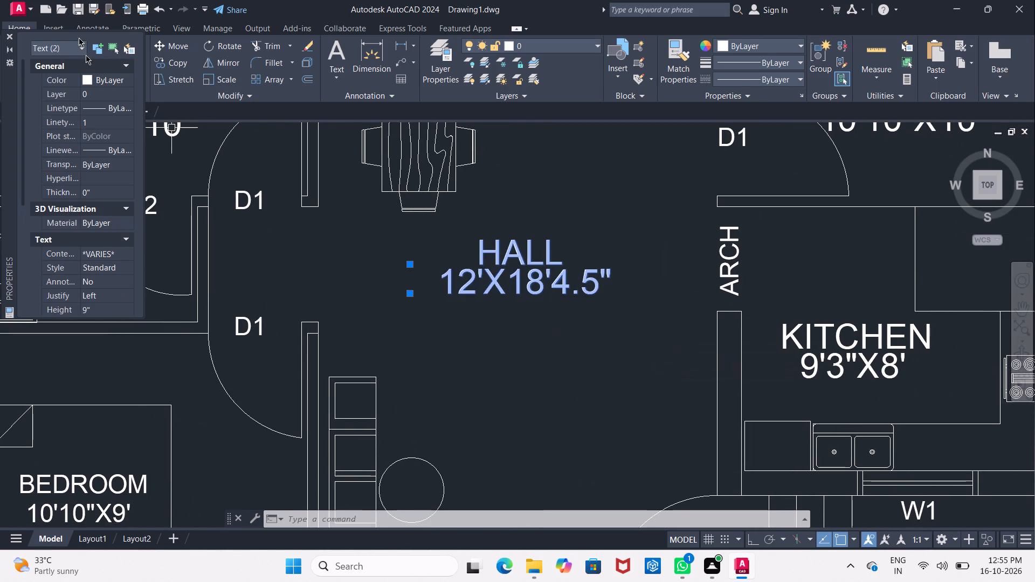
{"action": "left_click", "coordinate": [175, 46]}
{"action": "left_click", "coordinate": [516, 262]}
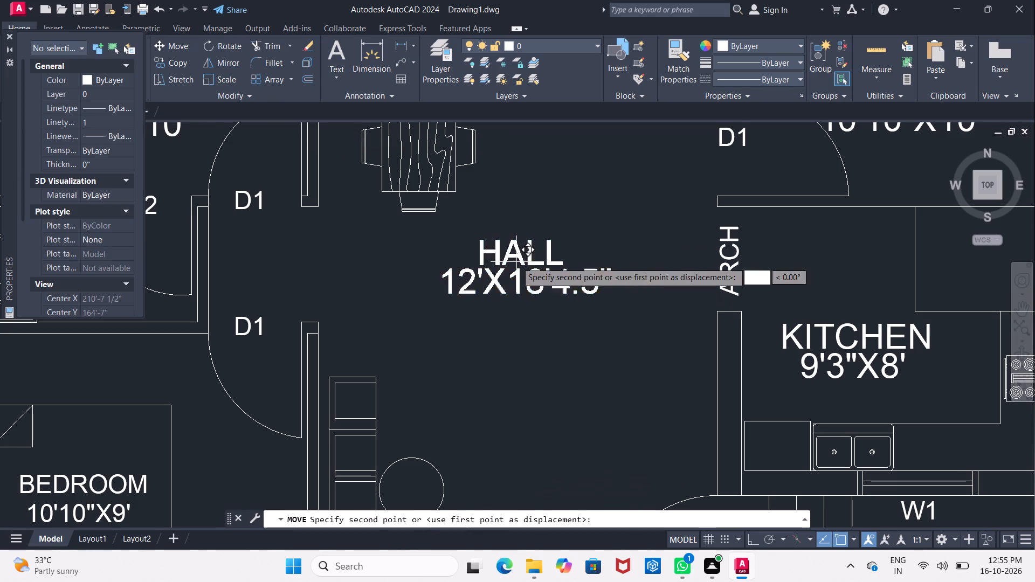
{"action": "left_click", "coordinate": [521, 296]}
Set the text height of both lines of the southwest BEDROOM label, 10'10"X9', to 9".
{"action": "scroll", "coordinate": [539, 334], "scroll_direction": "down", "scroll_amount": 3}
{"action": "middle_click_drag", "start_coordinate": [558, 359], "coordinate": [570, 288]}
{"action": "scroll", "coordinate": [441, 306], "scroll_direction": "up", "scroll_amount": 4}
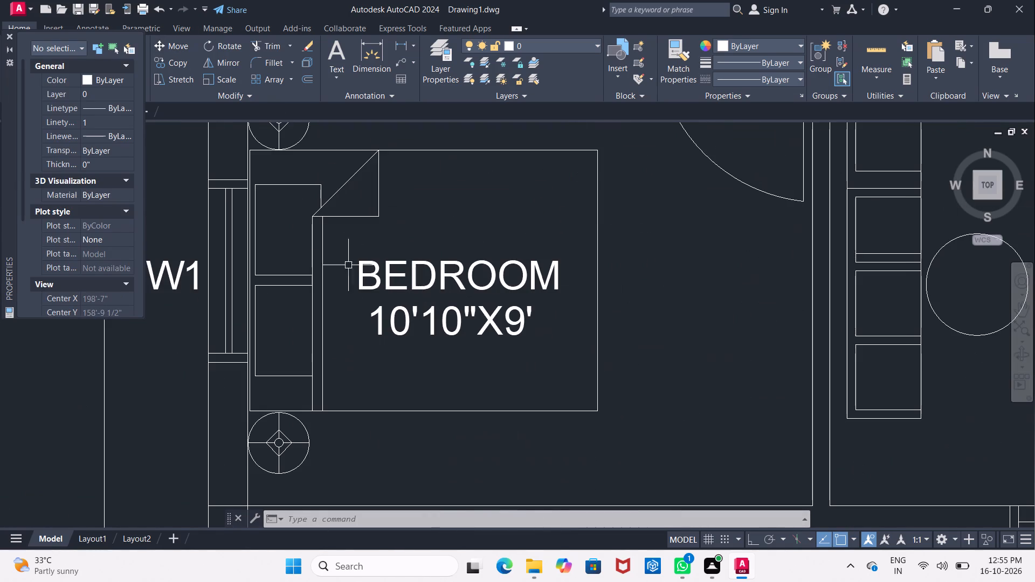
{"action": "left_click_drag", "start_coordinate": [334, 251], "coordinate": [363, 251]}
{"action": "left_click", "coordinate": [601, 354]}
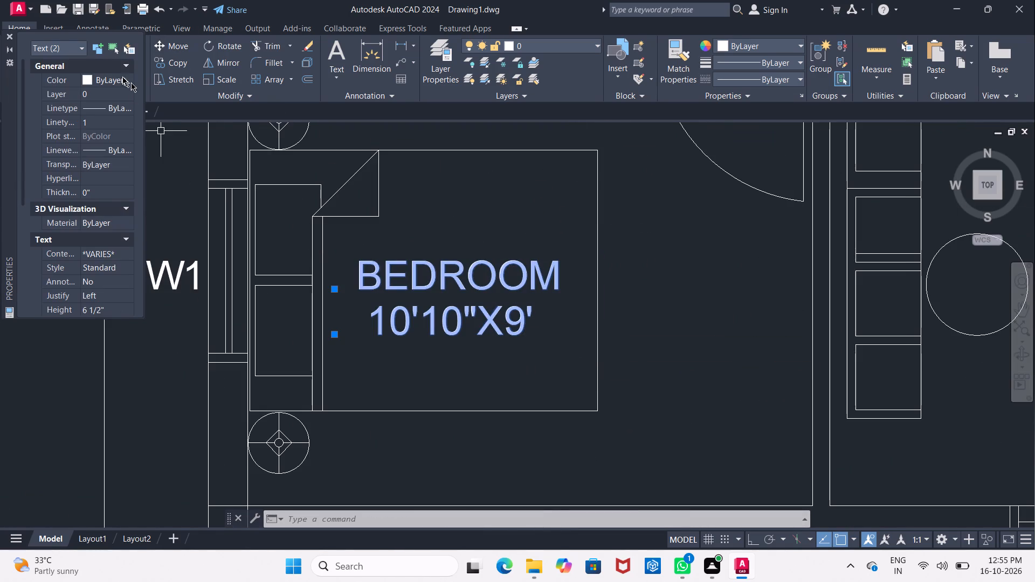
{"action": "left_click", "coordinate": [101, 314]}
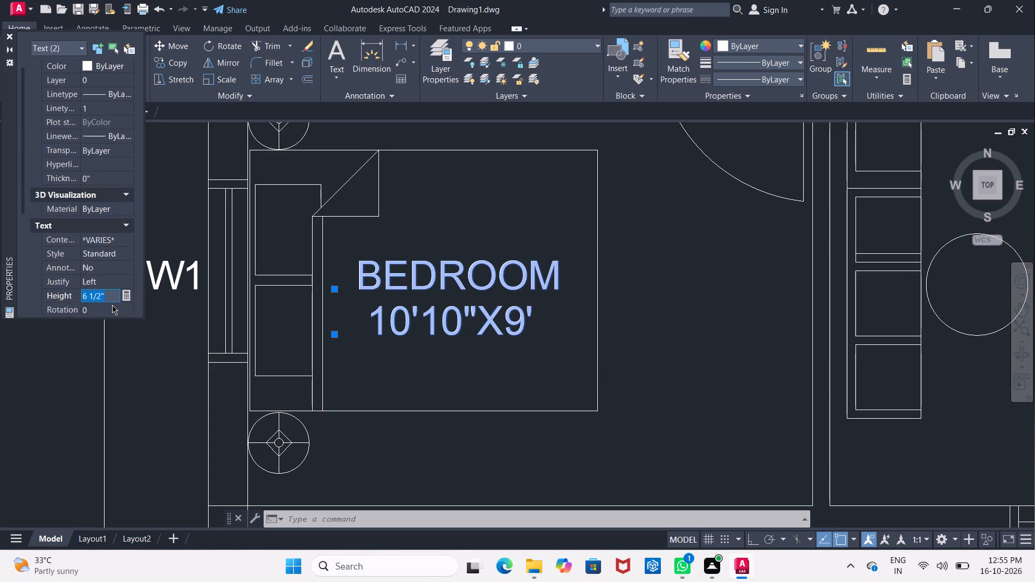
{"action": "key", "text": "9"}
{"action": "key", "text": "shift+quotedbl"}
{"action": "key", "text": "Return"}
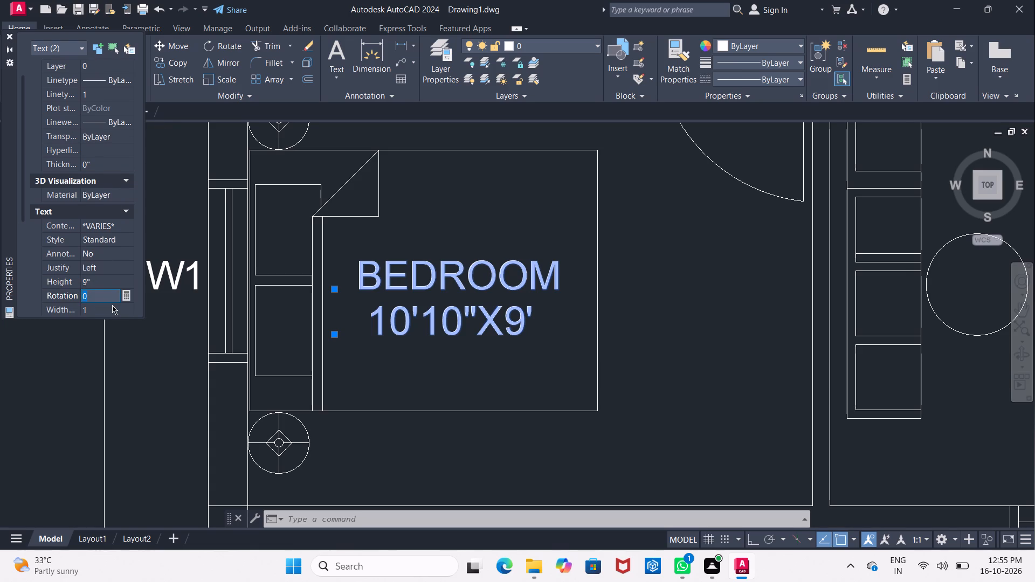
{"action": "left_click", "coordinate": [438, 368]}
{"action": "key", "text": "Escape"}
{"action": "key", "text": "Escape"}
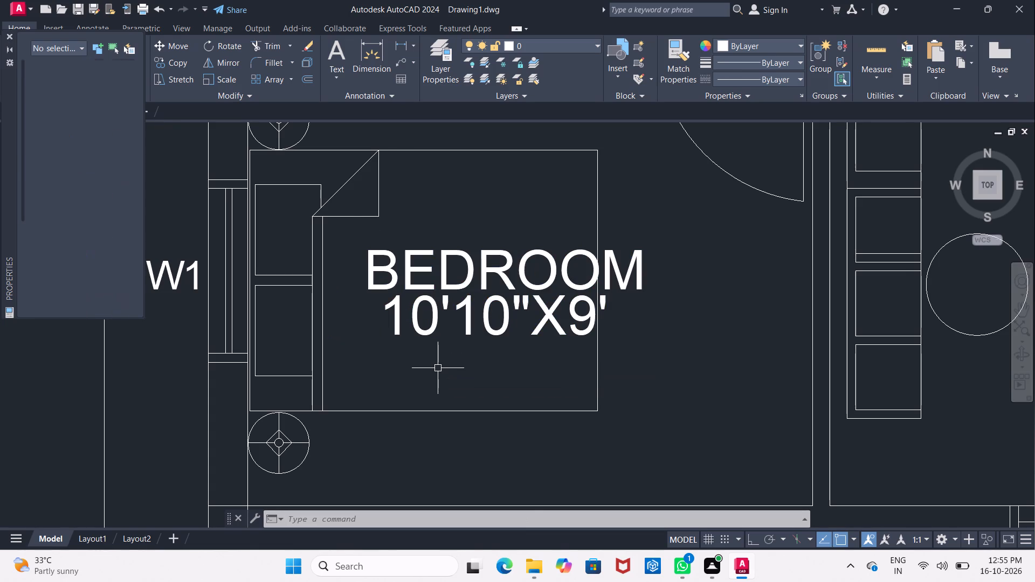
Move both lines of the southwest BEDROOM label about 11" southwest, bringing them over the bed.
{"action": "left_click", "coordinate": [458, 274]}
{"action": "key", "text": "Escape"}
{"action": "left_click_drag", "start_coordinate": [348, 236], "coordinate": [388, 259]}
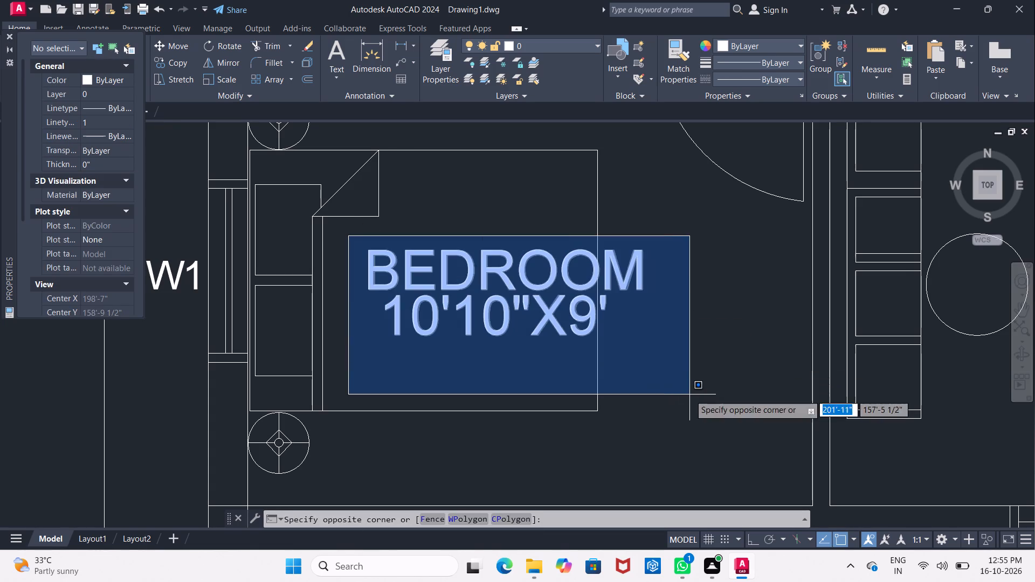
{"action": "left_click", "coordinate": [689, 394]}
{"action": "left_click", "coordinate": [185, 51]}
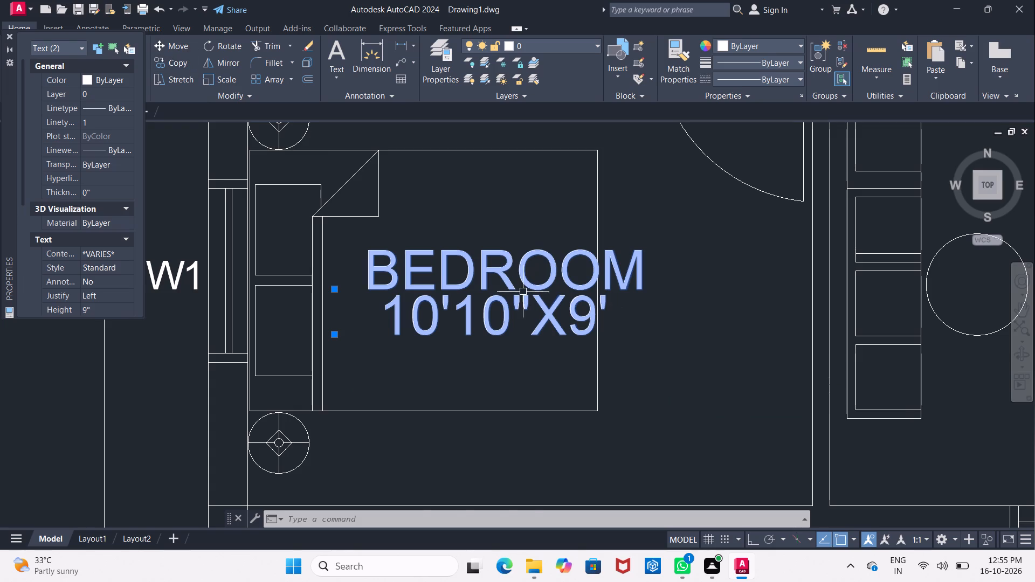
{"action": "left_click", "coordinate": [521, 289]}
{"action": "key", "text": "Escape"}
{"action": "left_click", "coordinate": [176, 50]}
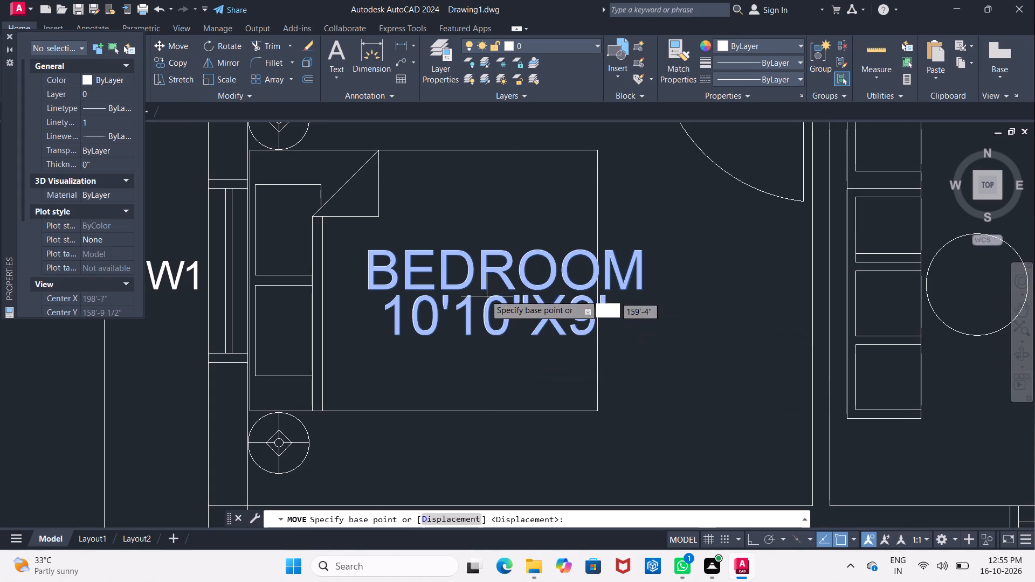
{"action": "left_click", "coordinate": [478, 289]}
{"action": "middle_click_drag", "start_coordinate": [446, 334], "coordinate": [459, 238]}
{"action": "scroll", "coordinate": [459, 243], "scroll_direction": "down", "scroll_amount": 1}
{"action": "middle_click_drag", "start_coordinate": [459, 243], "coordinate": [427, 278]}
{"action": "scroll", "coordinate": [458, 243], "scroll_direction": "down", "scroll_amount": 1}
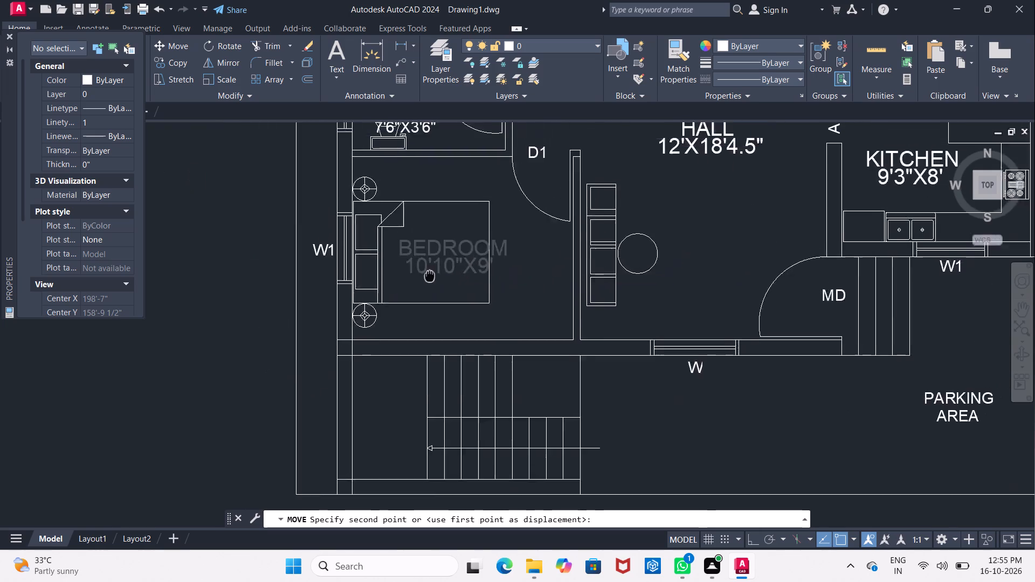
{"action": "middle_click_drag", "start_coordinate": [427, 278], "coordinate": [401, 311]}
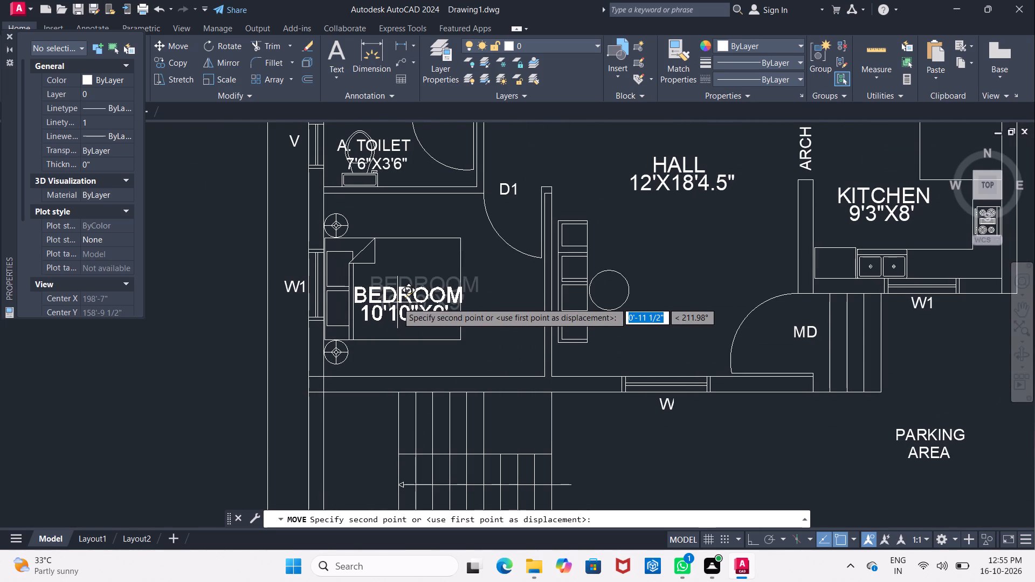
{"action": "left_click", "coordinate": [397, 302]}
Set the text height of both lines of the A. TOILET label, 7'6"X3'6", to 9".
{"action": "middle_click_drag", "start_coordinate": [432, 370], "coordinate": [477, 370]}
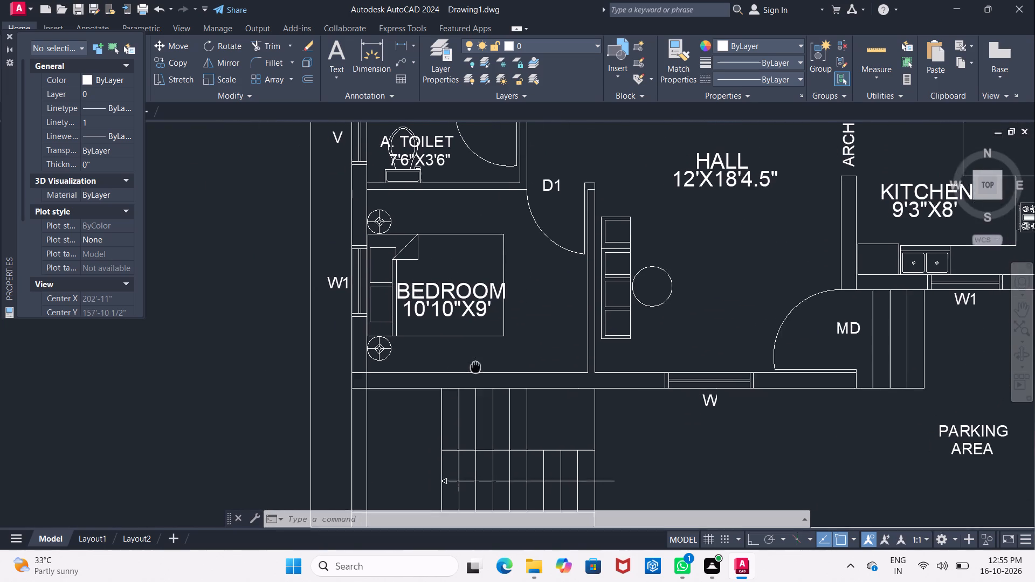
{"action": "middle_click_drag", "start_coordinate": [477, 370], "coordinate": [486, 413]}
{"action": "middle_click_drag", "start_coordinate": [427, 227], "coordinate": [441, 327]}
{"action": "scroll", "coordinate": [436, 282], "scroll_direction": "down", "scroll_amount": 1}
{"action": "scroll", "coordinate": [438, 301], "scroll_direction": "up", "scroll_amount": 3}
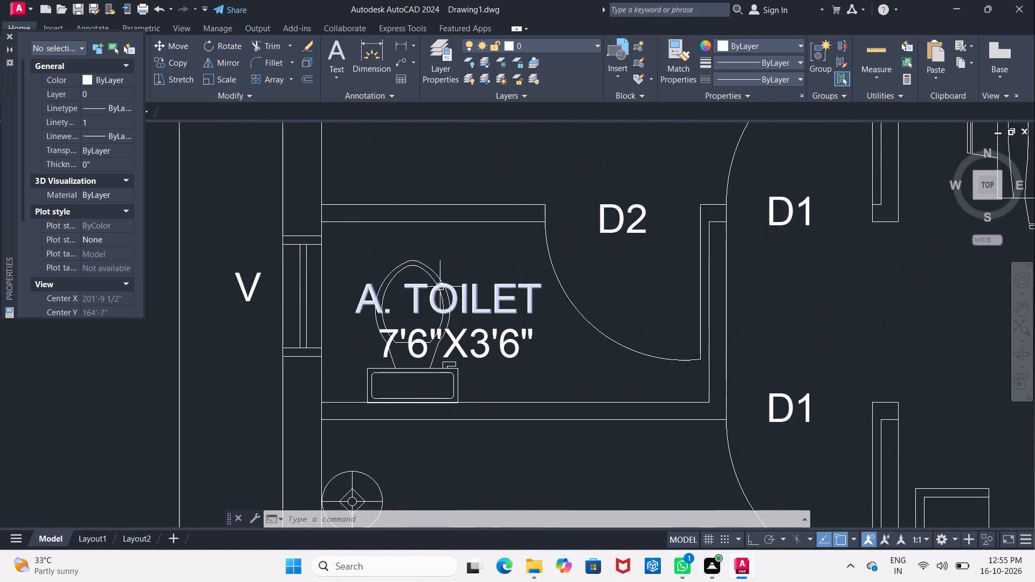
{"action": "left_click", "coordinate": [355, 273]}
{"action": "left_click", "coordinate": [543, 375]}
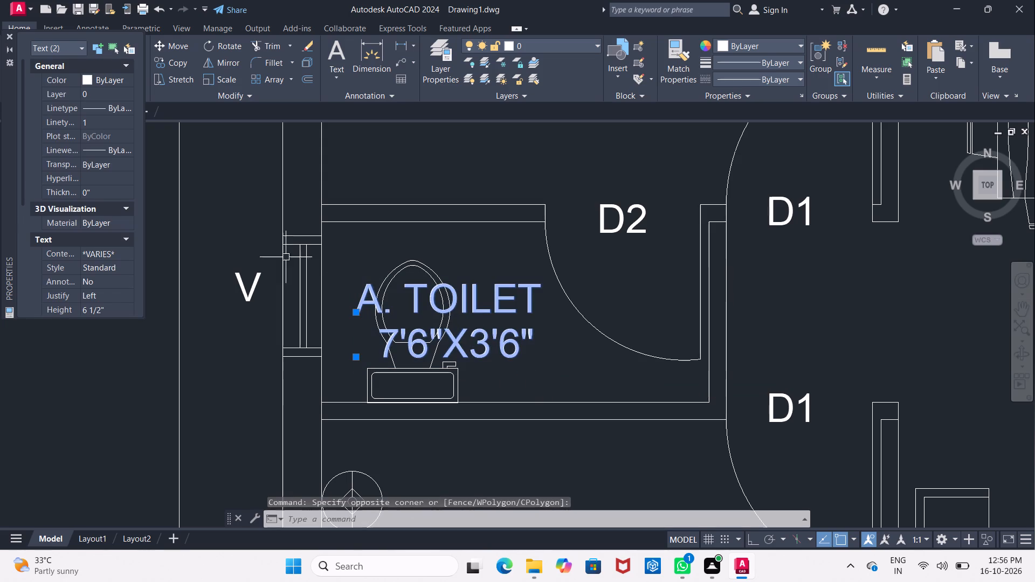
{"action": "left_click", "coordinate": [84, 309]}
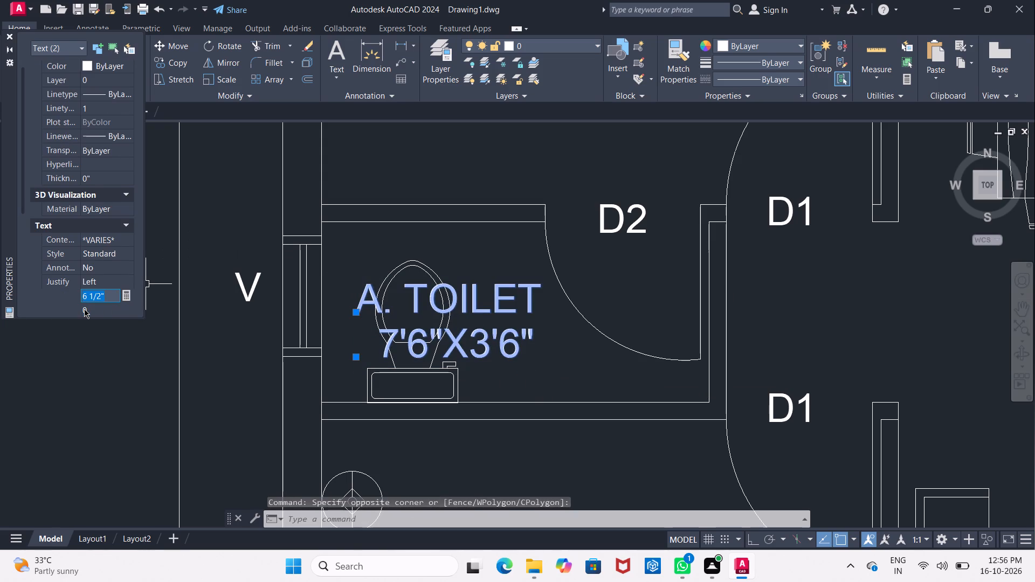
{"action": "key", "text": "BackSpace"}
{"action": "type", "text": "9\""}
{"action": "key", "text": "Return"}
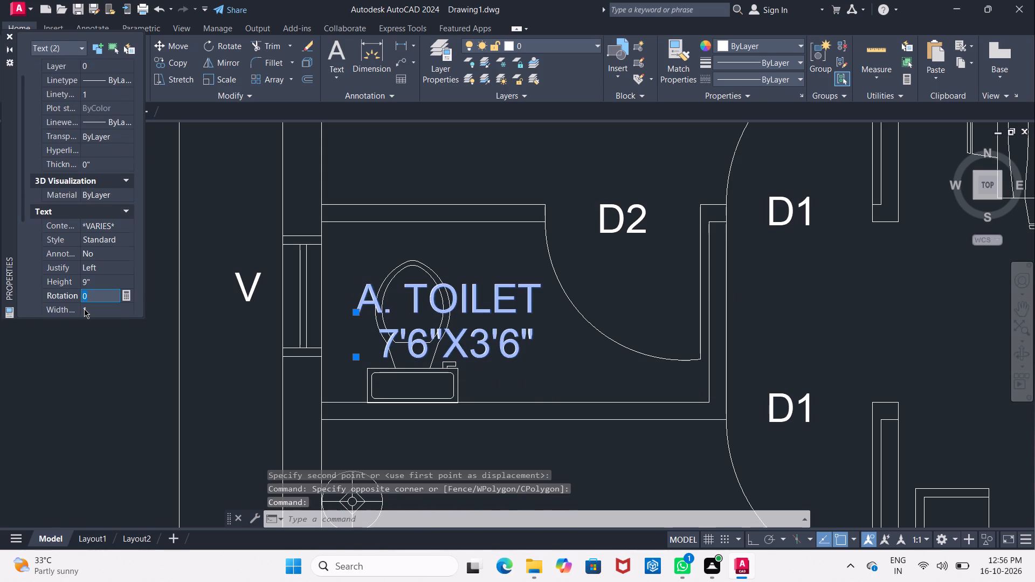
{"action": "left_click", "coordinate": [536, 453]}
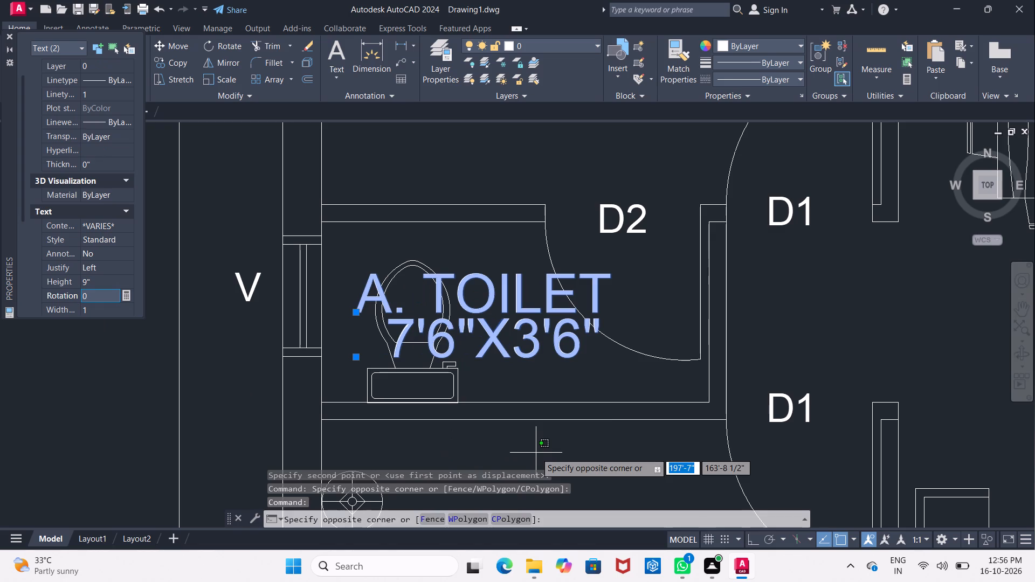
{"action": "key", "text": "Escape"}
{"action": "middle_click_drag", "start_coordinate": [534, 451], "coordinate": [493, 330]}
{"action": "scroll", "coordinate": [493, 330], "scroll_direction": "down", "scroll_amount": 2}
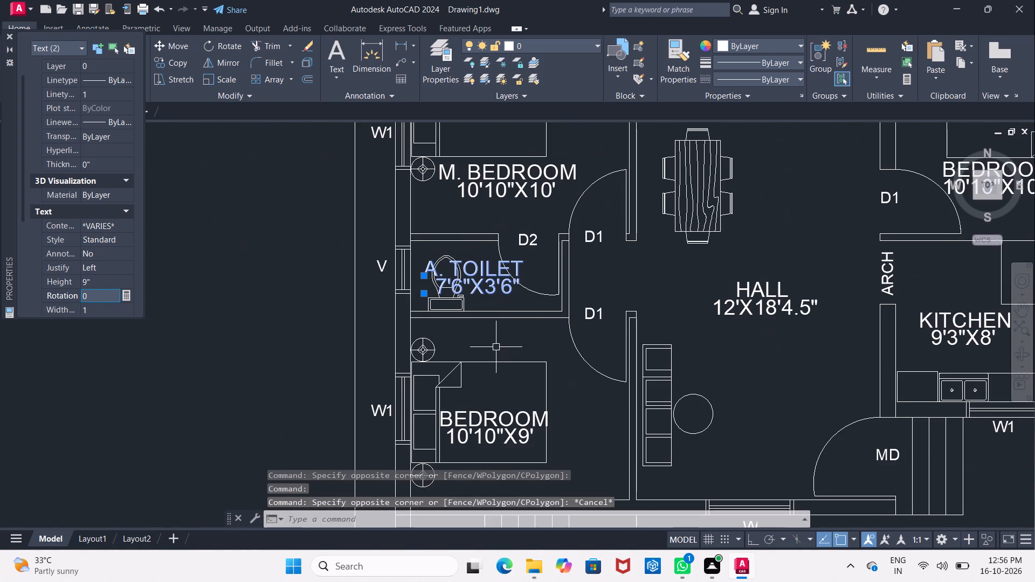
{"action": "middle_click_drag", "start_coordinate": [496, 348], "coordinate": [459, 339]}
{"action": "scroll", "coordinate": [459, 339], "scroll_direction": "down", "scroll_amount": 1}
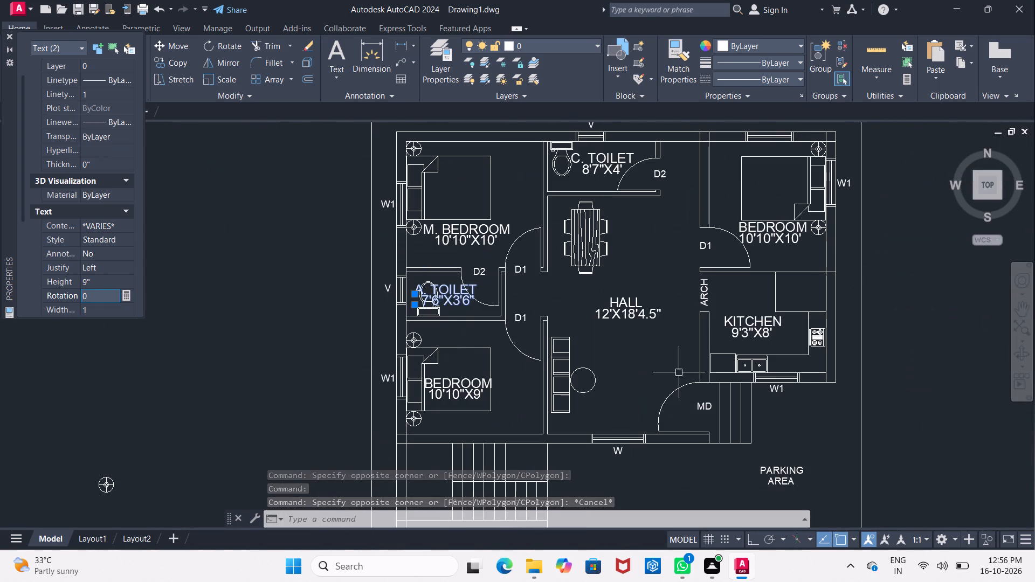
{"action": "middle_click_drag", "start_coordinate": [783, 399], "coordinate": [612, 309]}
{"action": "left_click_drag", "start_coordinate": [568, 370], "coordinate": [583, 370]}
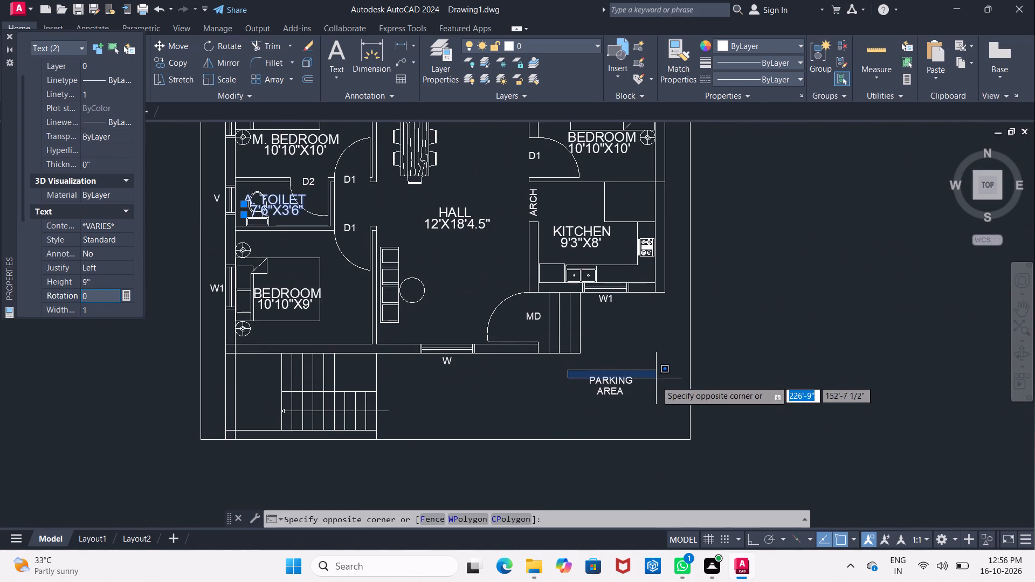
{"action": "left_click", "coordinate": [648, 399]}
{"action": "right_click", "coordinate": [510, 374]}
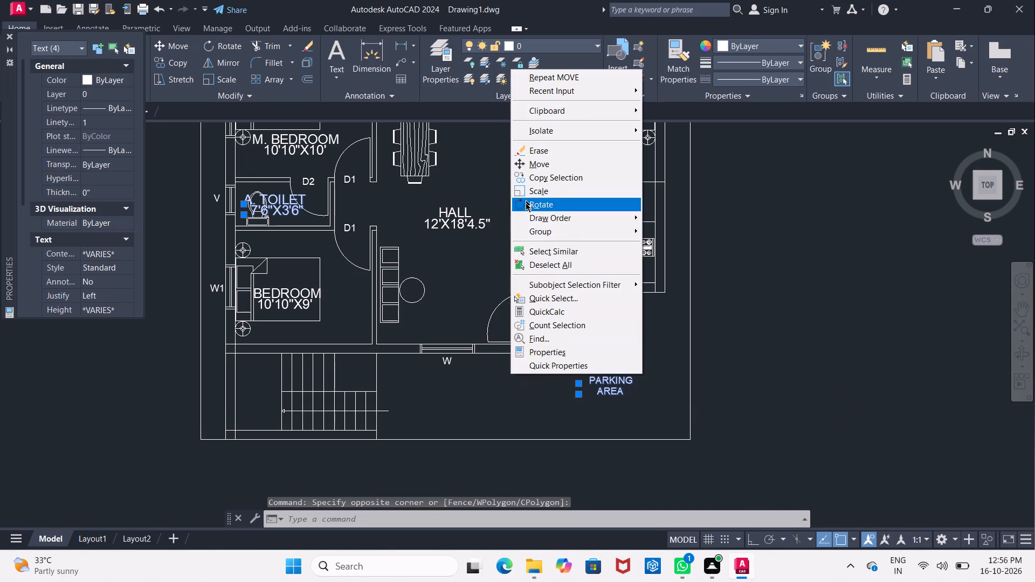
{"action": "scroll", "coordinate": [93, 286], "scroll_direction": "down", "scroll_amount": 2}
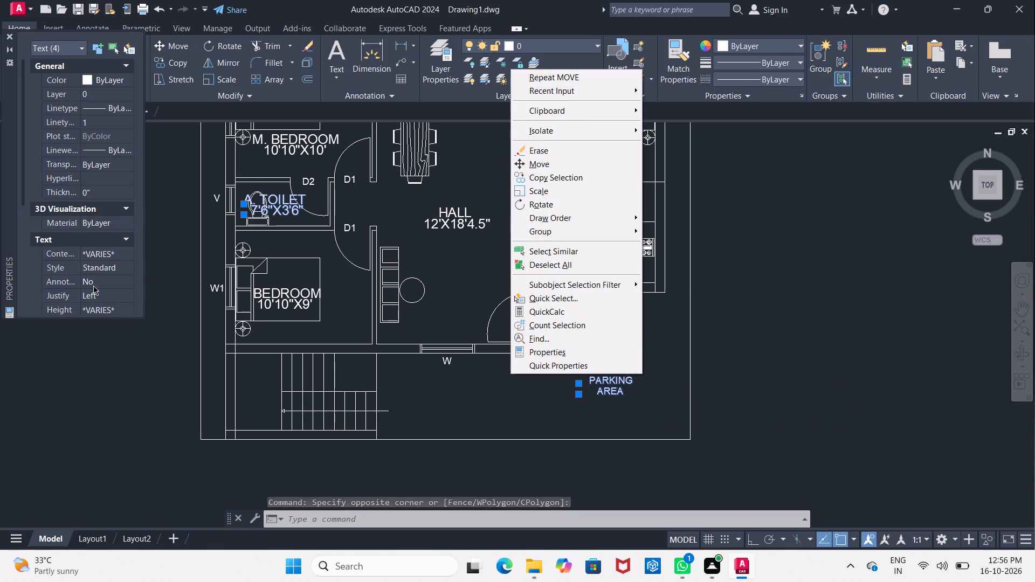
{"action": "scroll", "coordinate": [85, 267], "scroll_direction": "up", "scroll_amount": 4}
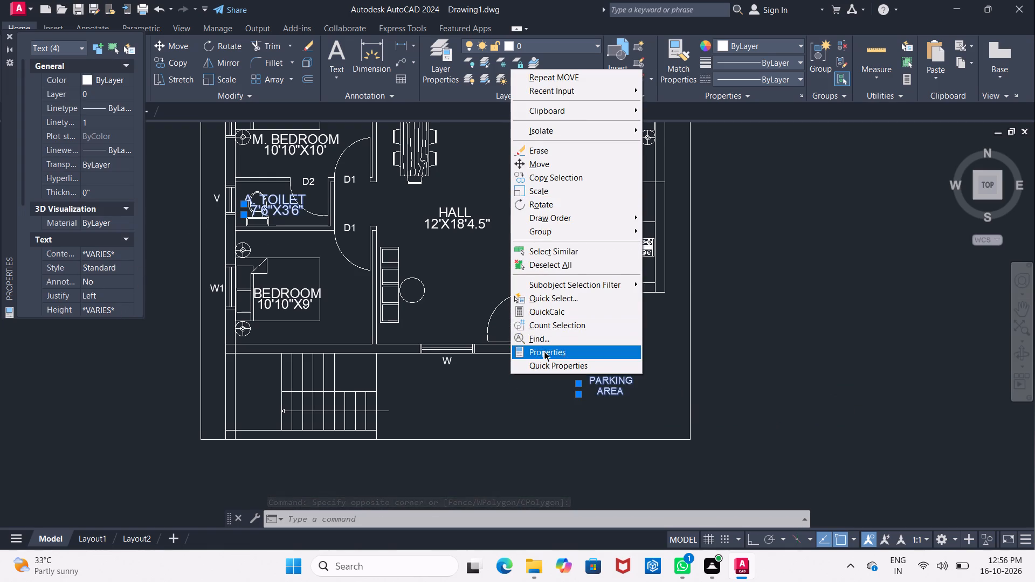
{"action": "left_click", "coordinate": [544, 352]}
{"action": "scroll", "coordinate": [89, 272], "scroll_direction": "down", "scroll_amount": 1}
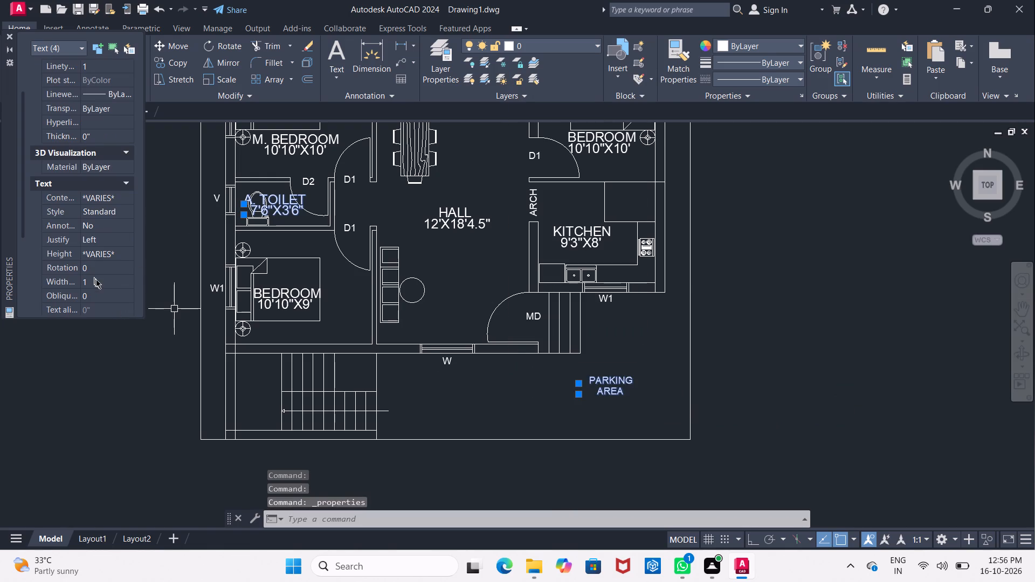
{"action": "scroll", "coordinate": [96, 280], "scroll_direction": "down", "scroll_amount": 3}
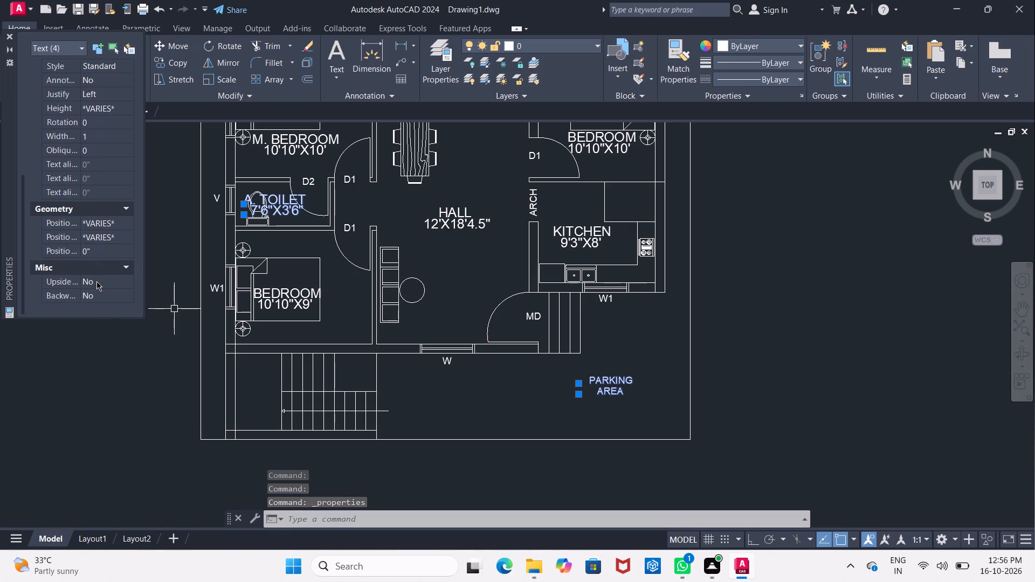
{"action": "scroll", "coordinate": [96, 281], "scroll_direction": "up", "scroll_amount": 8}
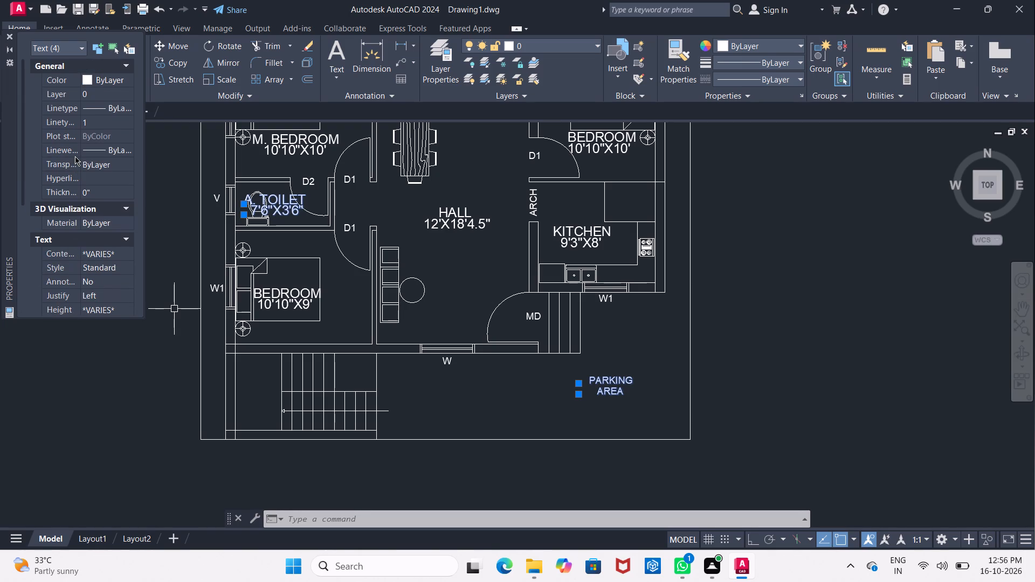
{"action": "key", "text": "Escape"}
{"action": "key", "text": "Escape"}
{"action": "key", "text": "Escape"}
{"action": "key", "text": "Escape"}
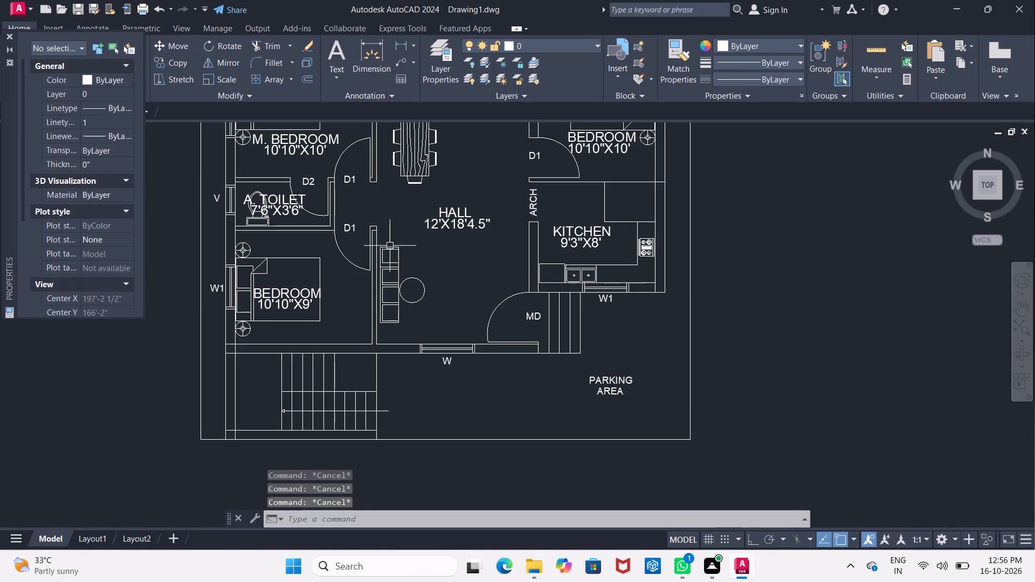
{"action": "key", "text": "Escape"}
Set the text height of both lines of the PARKING AREA label to 9".
{"action": "left_click", "coordinate": [579, 367]}
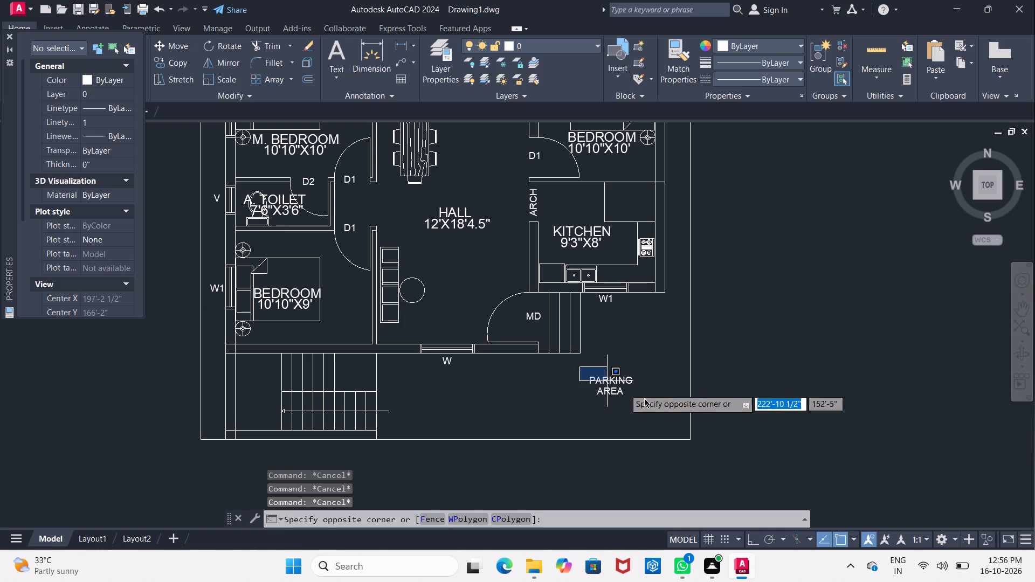
{"action": "left_click", "coordinate": [665, 417]}
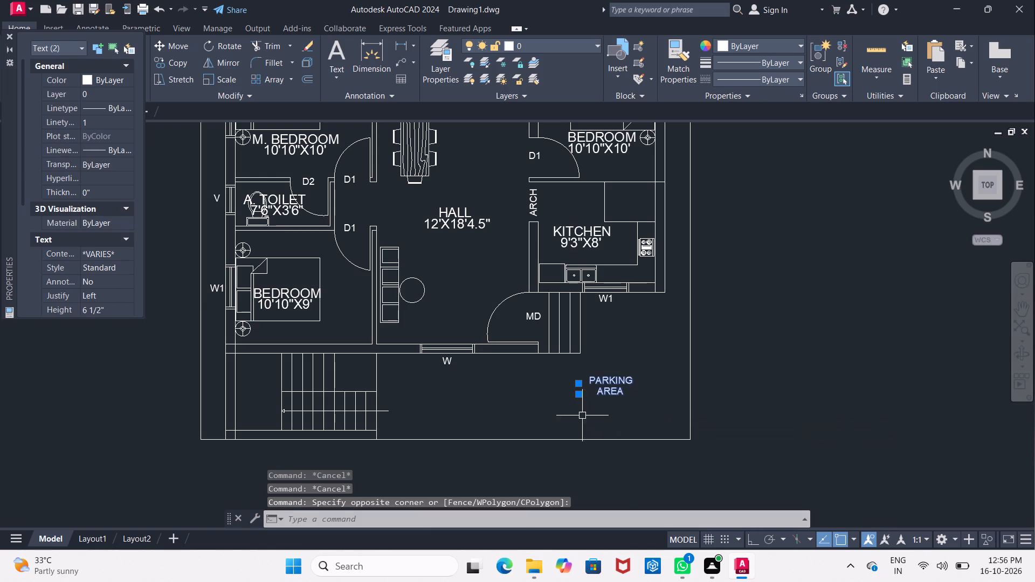
{"action": "left_click", "coordinate": [89, 310]}
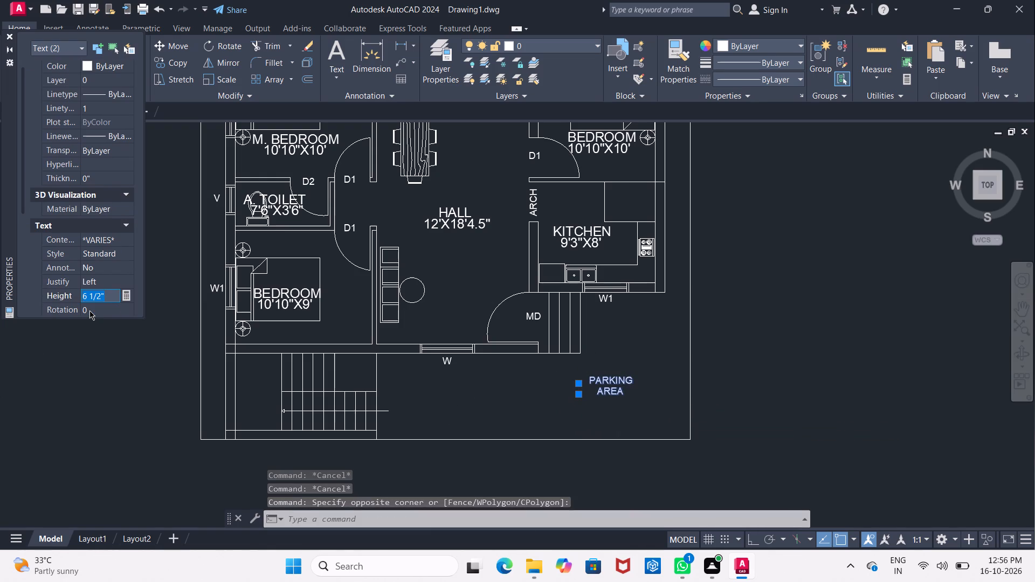
{"action": "key", "text": "BackSpace"}
{"action": "type", "text": "9\""}
{"action": "left_click", "coordinate": [93, 386]}
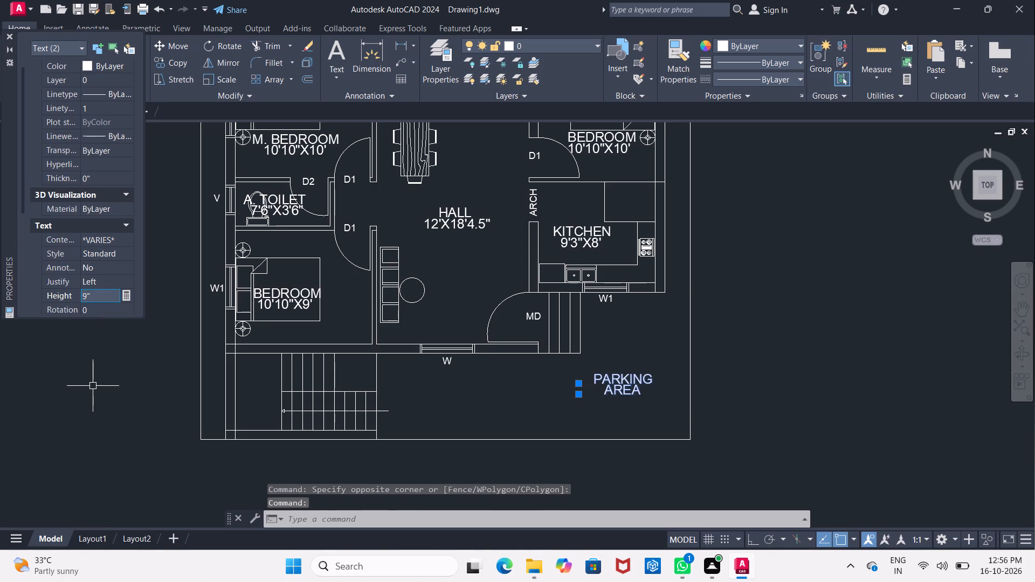
{"action": "key", "text": "Escape"}
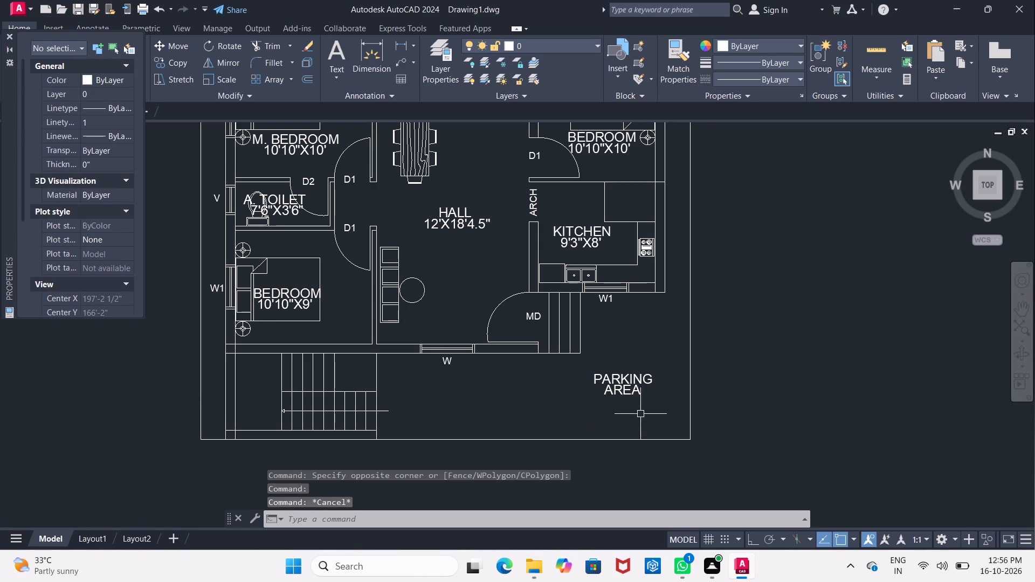
Copy the PARKING text line about 17' west, placing it just east of the staircase by the tail of the direction arrow.
{"action": "scroll", "coordinate": [620, 384], "scroll_direction": "up", "scroll_amount": 2}
{"action": "left_click", "coordinate": [615, 371]}
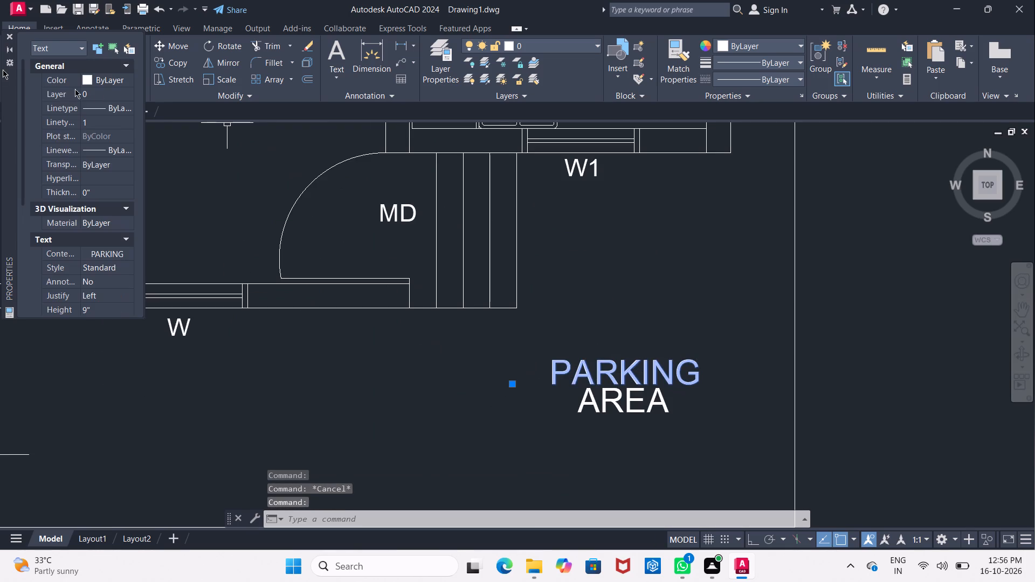
{"action": "left_click", "coordinate": [9, 38]}
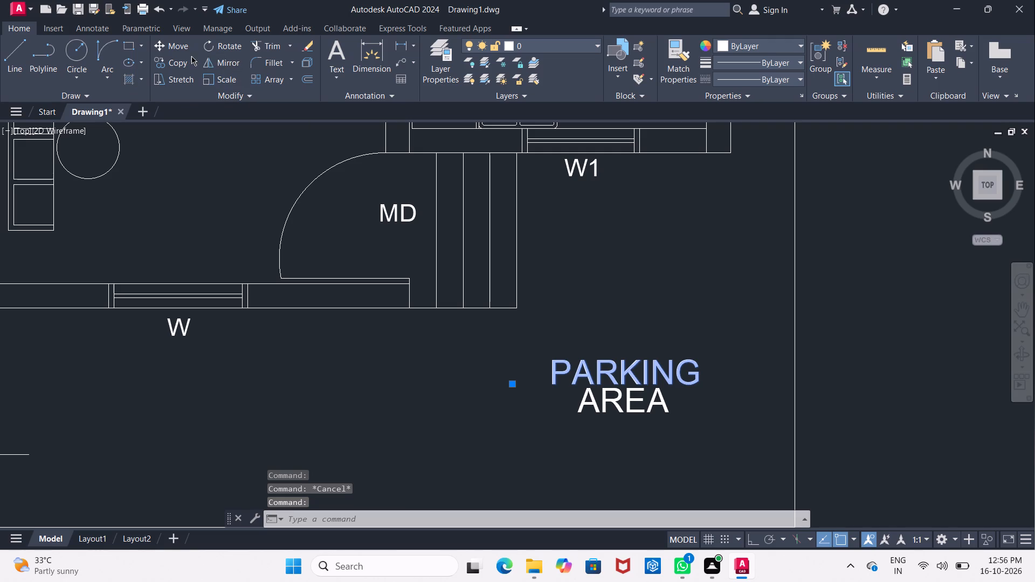
{"action": "left_click", "coordinate": [184, 60]}
{"action": "left_click", "coordinate": [626, 372]}
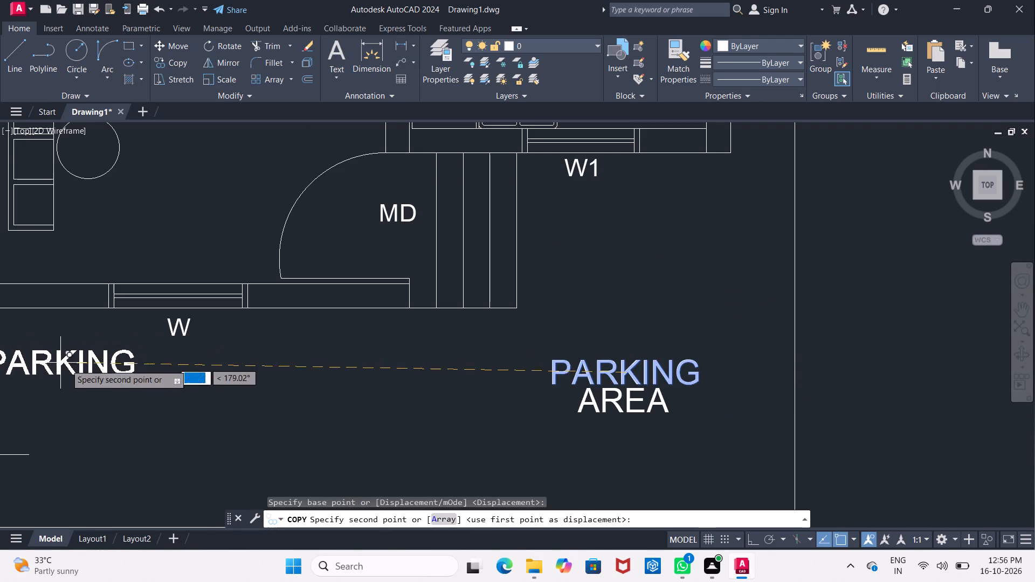
{"action": "middle_click_drag", "start_coordinate": [124, 370], "coordinate": [516, 340]}
{"action": "scroll", "coordinate": [436, 408], "scroll_direction": "up", "scroll_amount": 2}
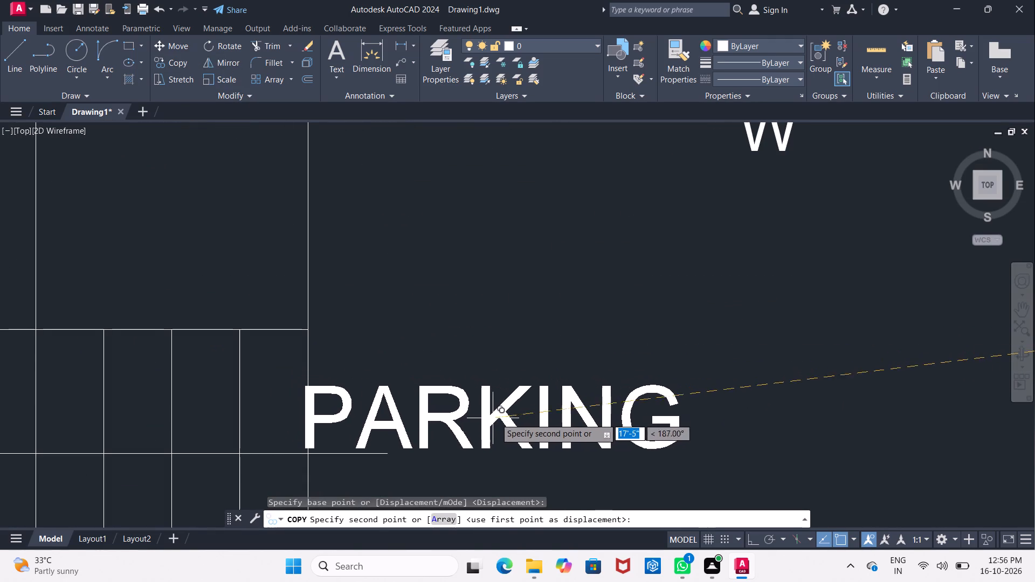
{"action": "left_click", "coordinate": [526, 415]}
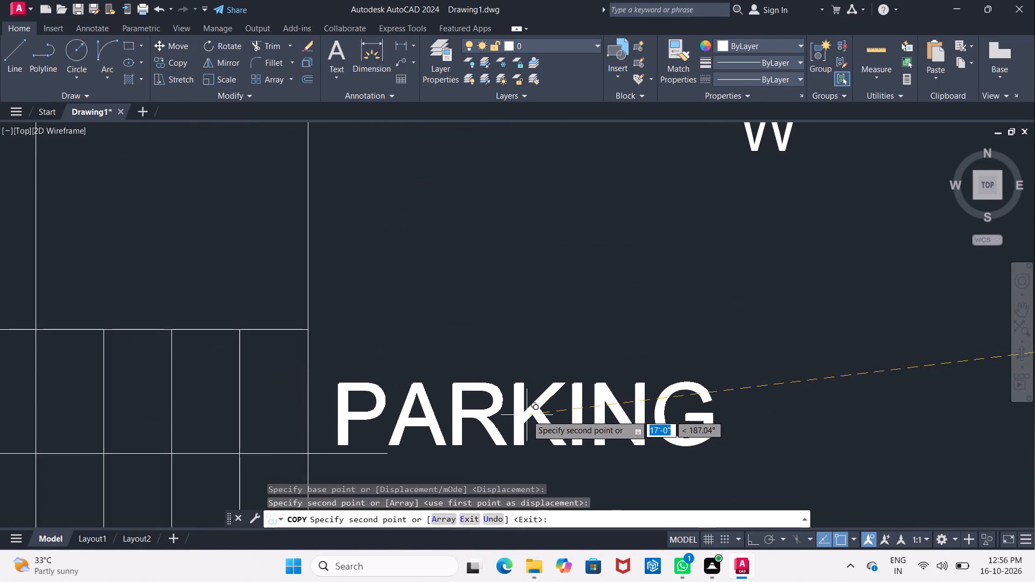
{"action": "key", "text": "Escape"}
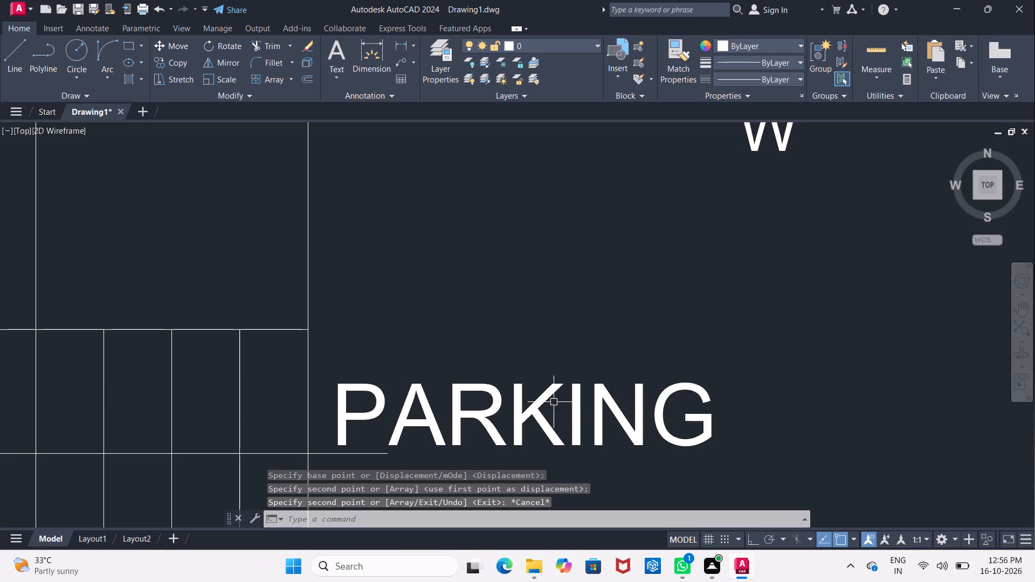
{"action": "right_click", "coordinate": [554, 402]}
{"action": "scroll", "coordinate": [554, 402], "scroll_direction": "down", "scroll_amount": 3}
{"action": "key", "text": "Escape"}
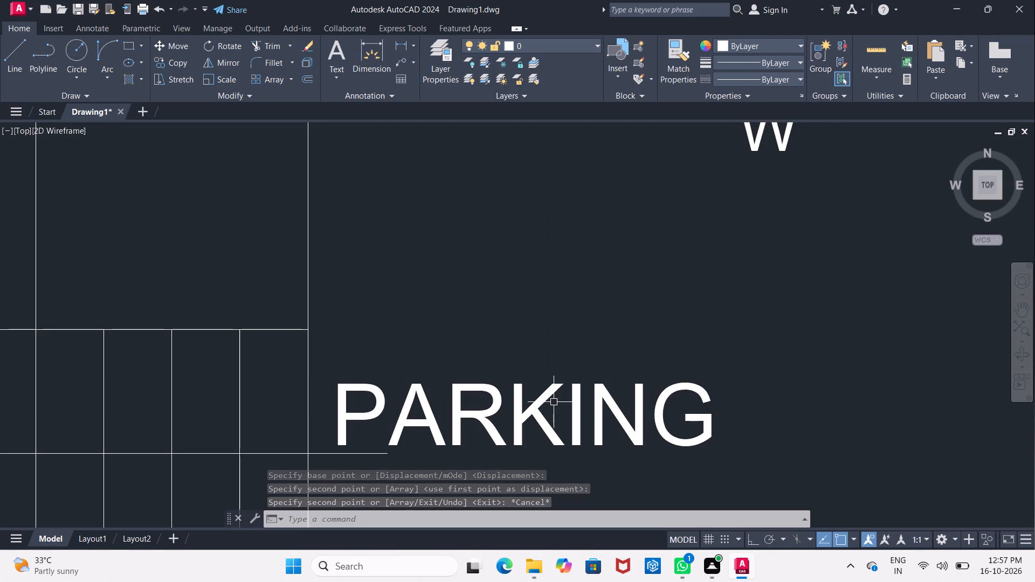
{"action": "scroll", "coordinate": [554, 402], "scroll_direction": "down", "scroll_amount": 3}
{"action": "scroll", "coordinate": [554, 402], "scroll_direction": "up", "scroll_amount": 2}
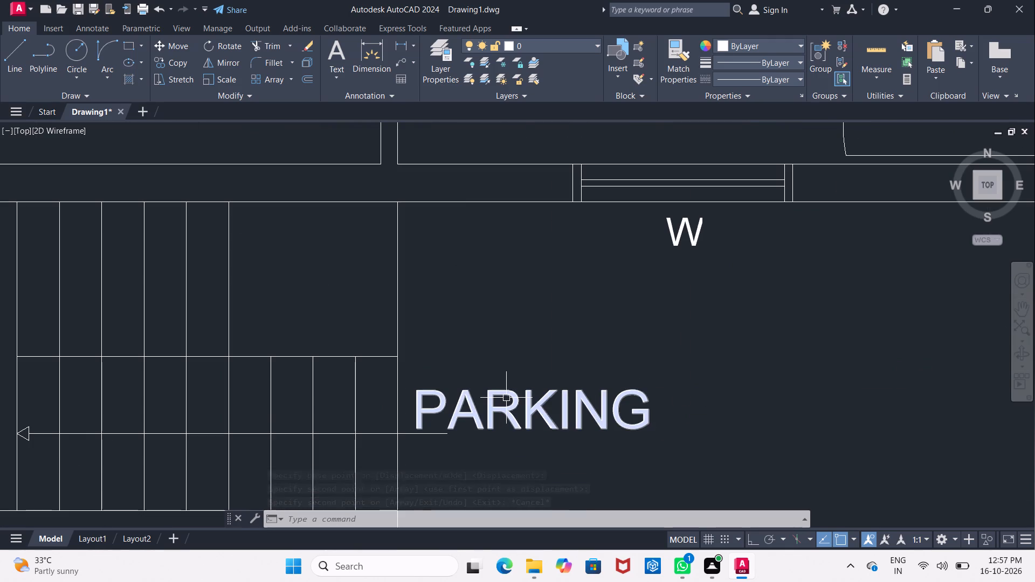
Change the copied PARKING text beside the staircase arrow's tail to read UP.
{"action": "left_click", "coordinate": [506, 398]}
{"action": "right_click", "coordinate": [506, 398]}
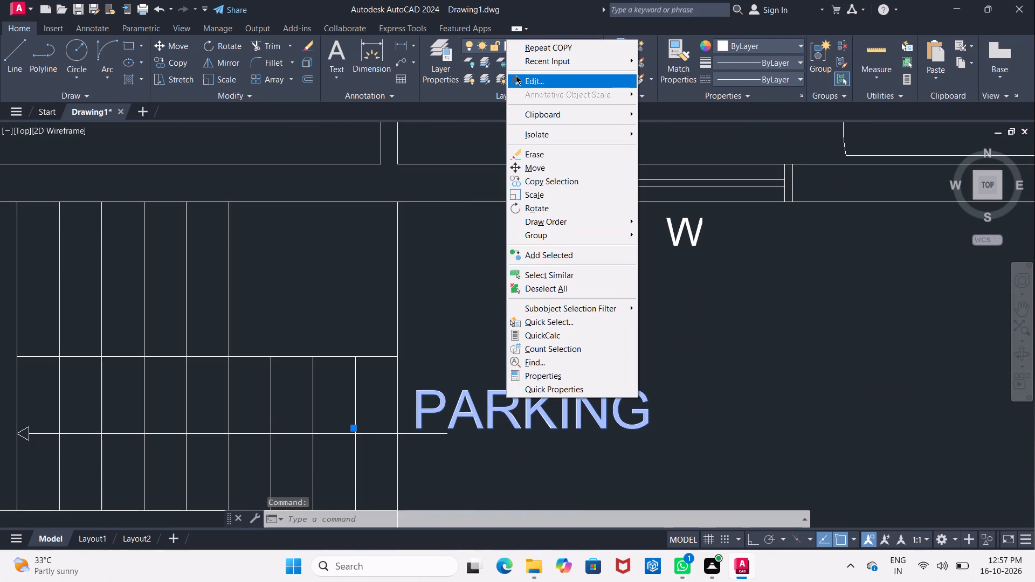
{"action": "left_click", "coordinate": [516, 80]}
{"action": "left_click", "coordinate": [651, 399]}
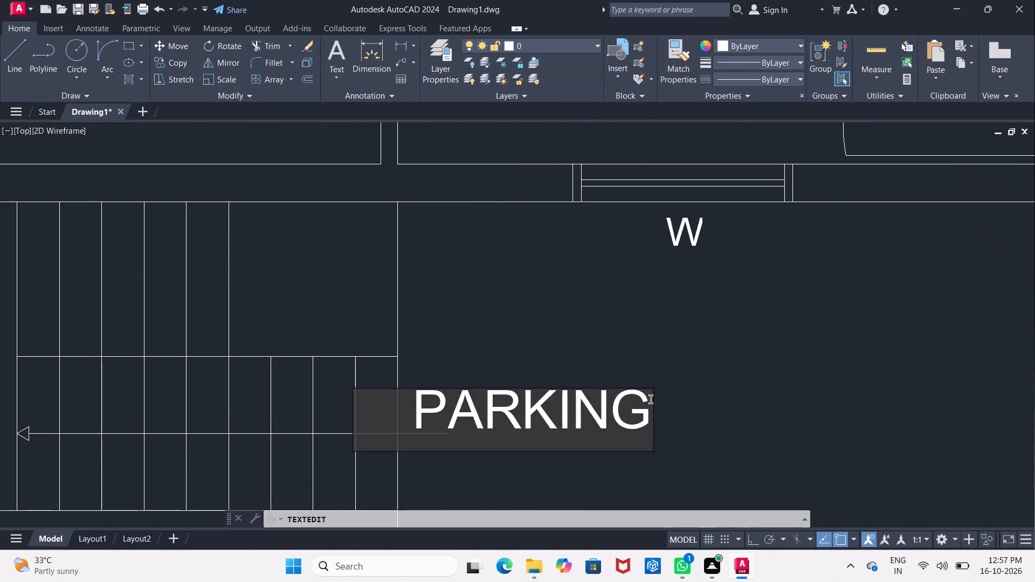
{"action": "key", "text": "BackSpace"}
{"action": "key", "text": "BackSpace"}
{"action": "key", "text": "BackSpace"}
{"action": "key", "text": "BackSpace"}
{"action": "key", "text": "BackSpace"}
{"action": "key", "text": "BackSpace"}
{"action": "key", "text": "BackSpace"}
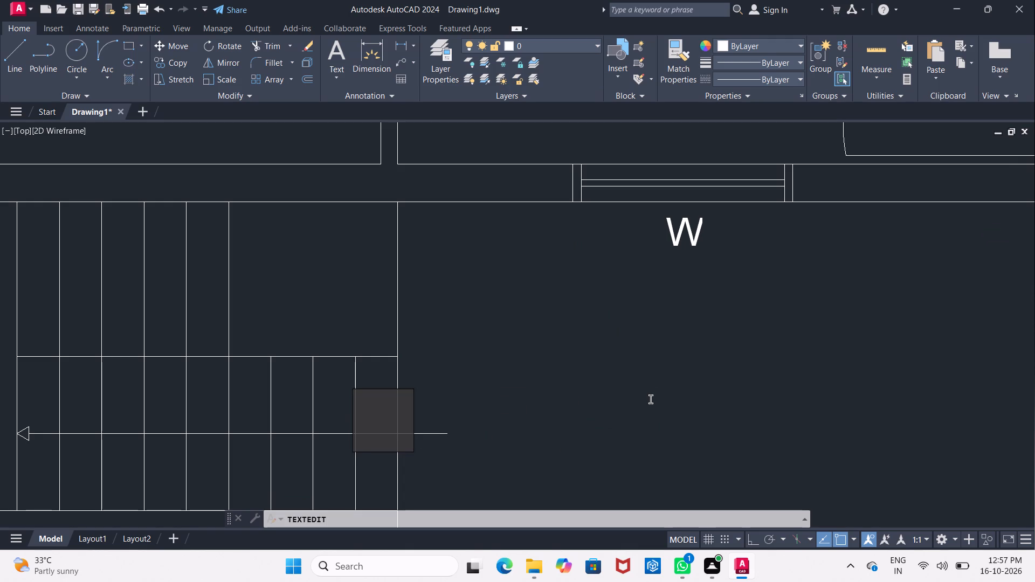
{"action": "type", "text": "UP"}
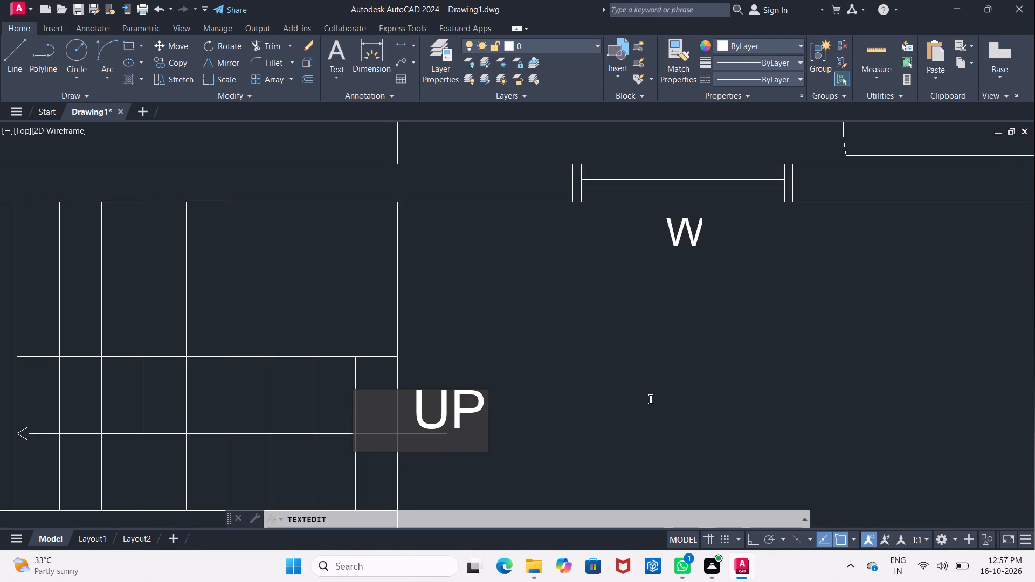
{"action": "left_click", "coordinate": [656, 414]}
{"action": "key", "text": "Escape"}
Move the UP label about 3 1/2" west, bringing it close to the staircase's east edge above the arrow's tail.
{"action": "scroll", "coordinate": [480, 432], "scroll_direction": "up", "scroll_amount": 2}
{"action": "middle_click_drag", "start_coordinate": [480, 432], "coordinate": [486, 413]}
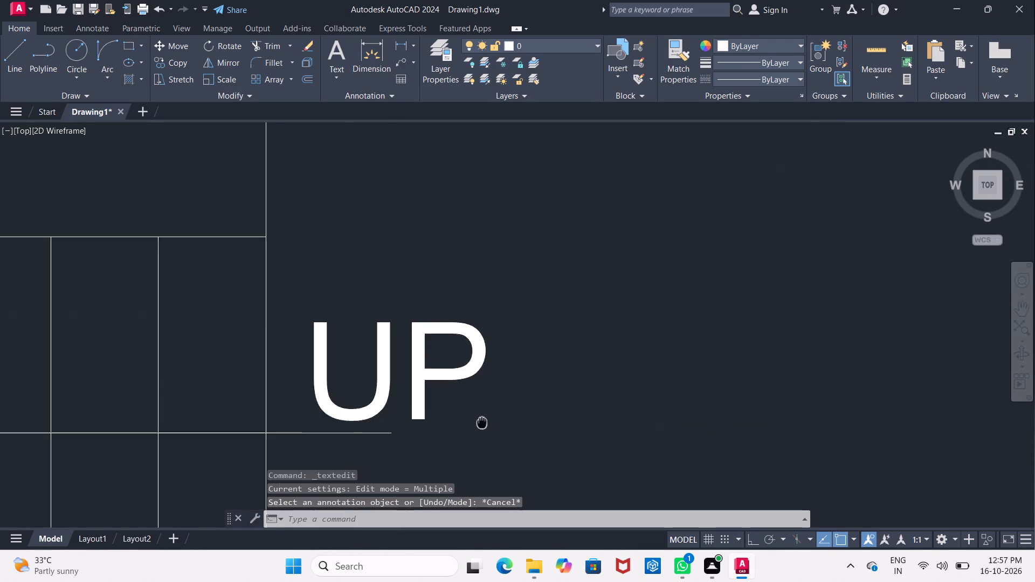
{"action": "middle_click_drag", "start_coordinate": [486, 413], "coordinate": [532, 331]}
{"action": "left_click", "coordinate": [423, 309]}
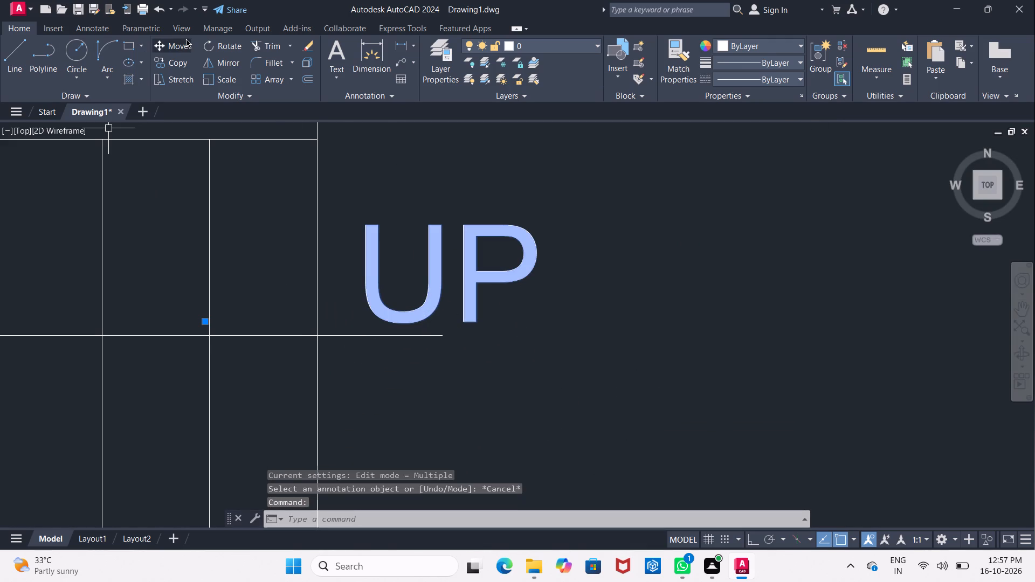
{"action": "left_click", "coordinate": [185, 45]}
{"action": "left_click", "coordinate": [453, 274]}
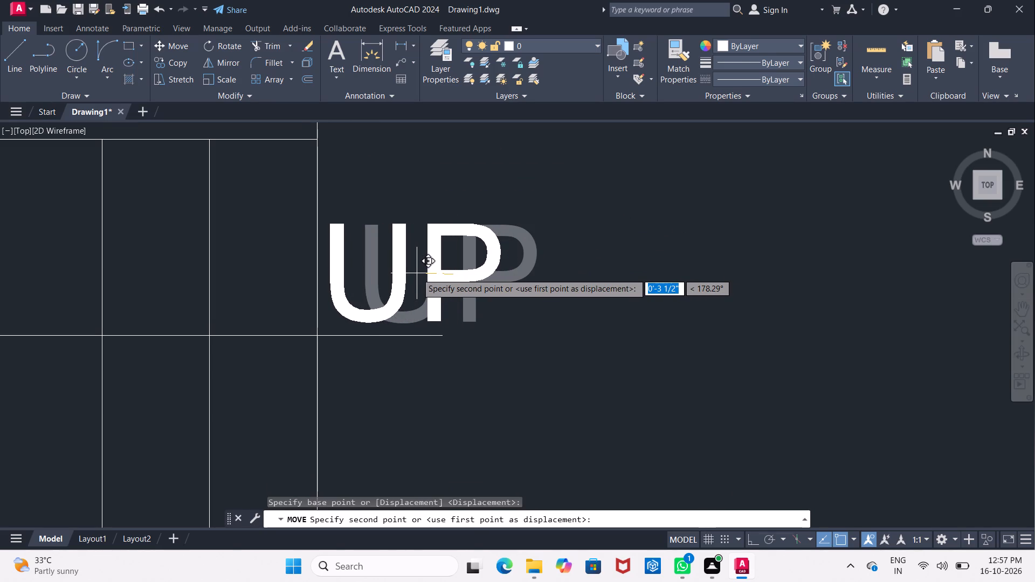
{"action": "left_click", "coordinate": [417, 273]}
Delete the stray circular lamp symbol lying outside the plan to the west.
{"action": "scroll", "coordinate": [420, 274], "scroll_direction": "down", "scroll_amount": 3}
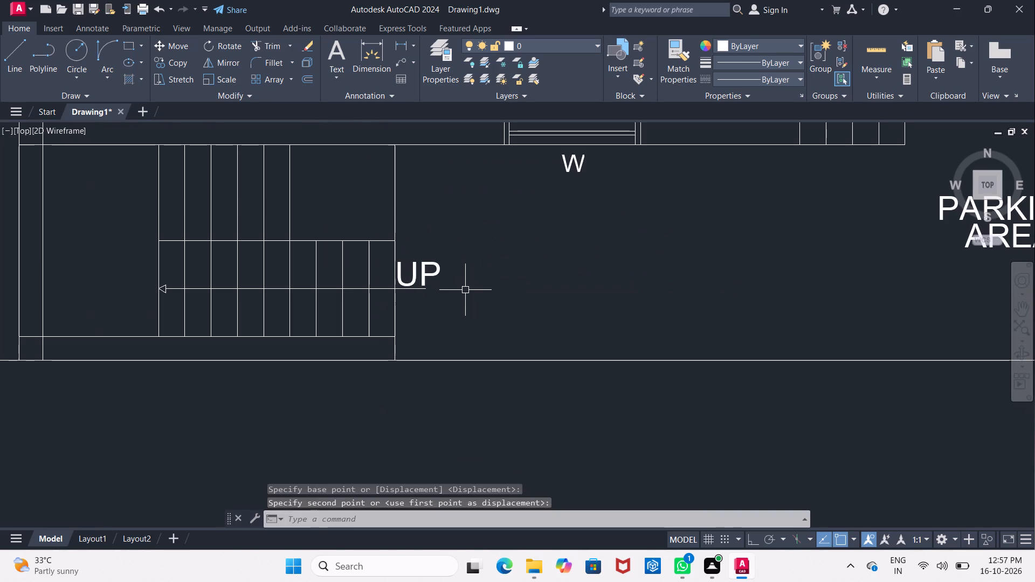
{"action": "scroll", "coordinate": [466, 291], "scroll_direction": "down", "scroll_amount": 2}
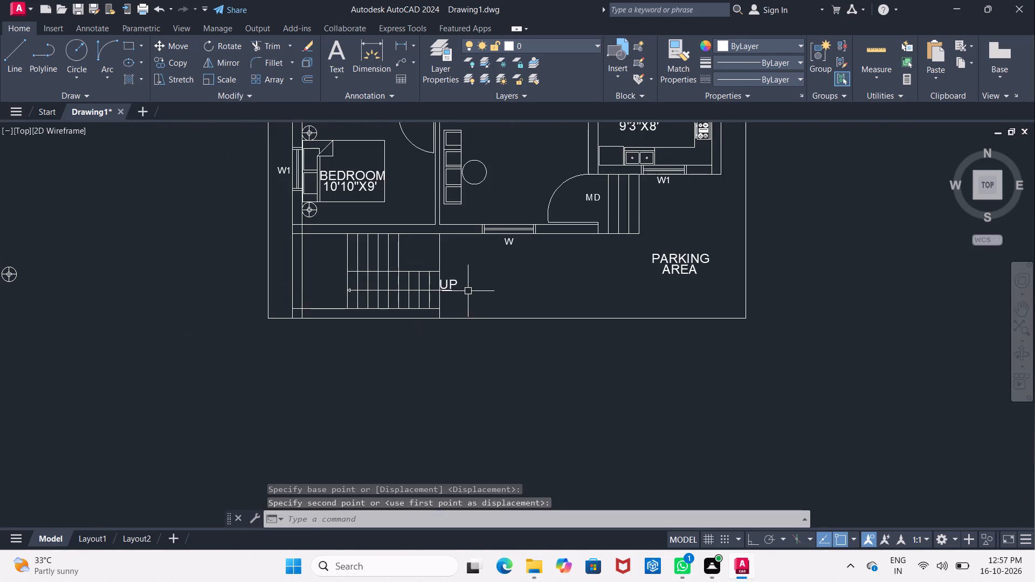
{"action": "scroll", "coordinate": [472, 293], "scroll_direction": "down", "scroll_amount": 1}
{"action": "middle_click_drag", "start_coordinate": [472, 293], "coordinate": [406, 294]}
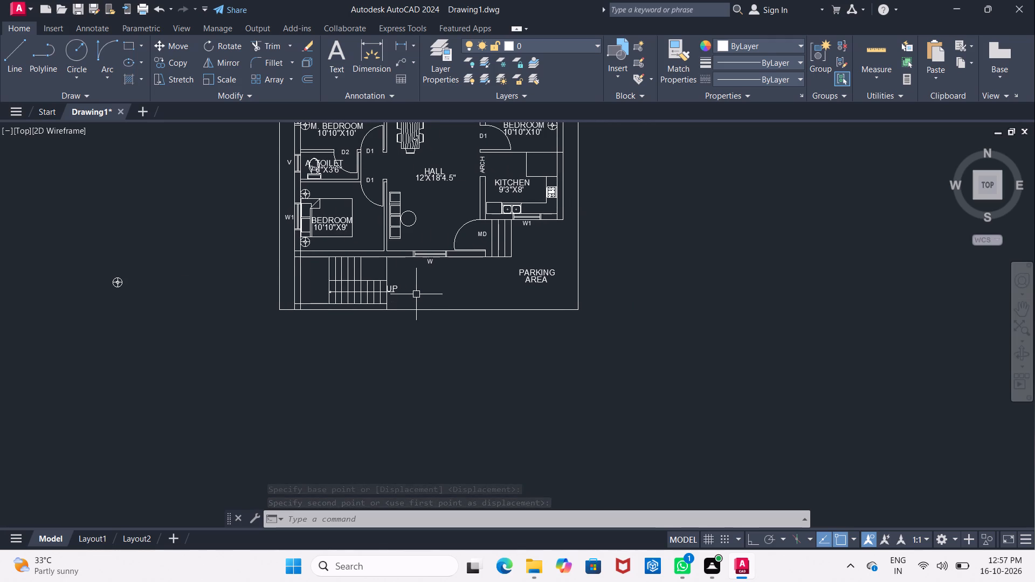
{"action": "middle_click_drag", "start_coordinate": [430, 299], "coordinate": [443, 303]}
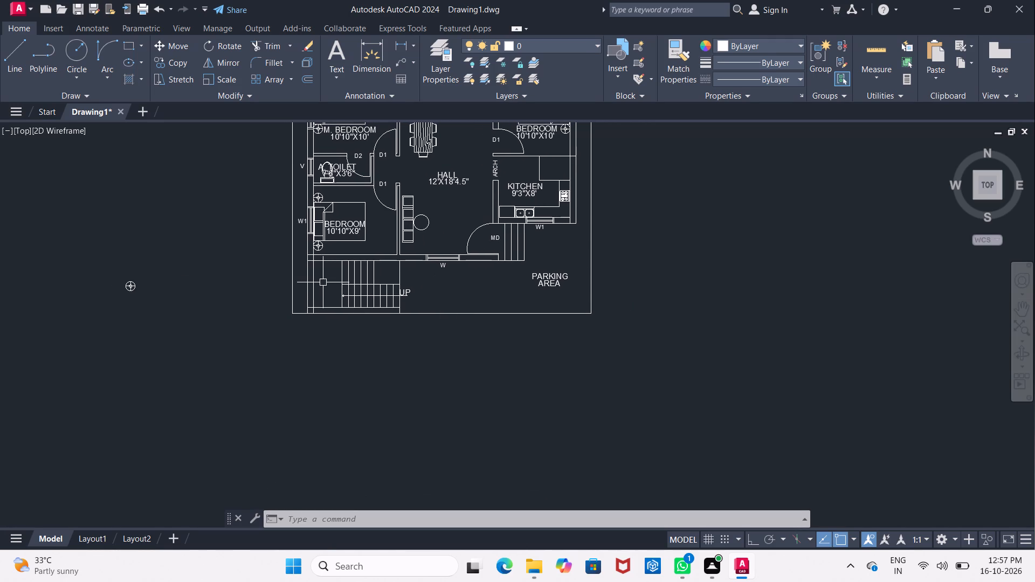
{"action": "middle_click", "coordinate": [327, 281]}
{"action": "left_click_drag", "start_coordinate": [94, 280], "coordinate": [119, 285]}
{"action": "left_click", "coordinate": [216, 325]}
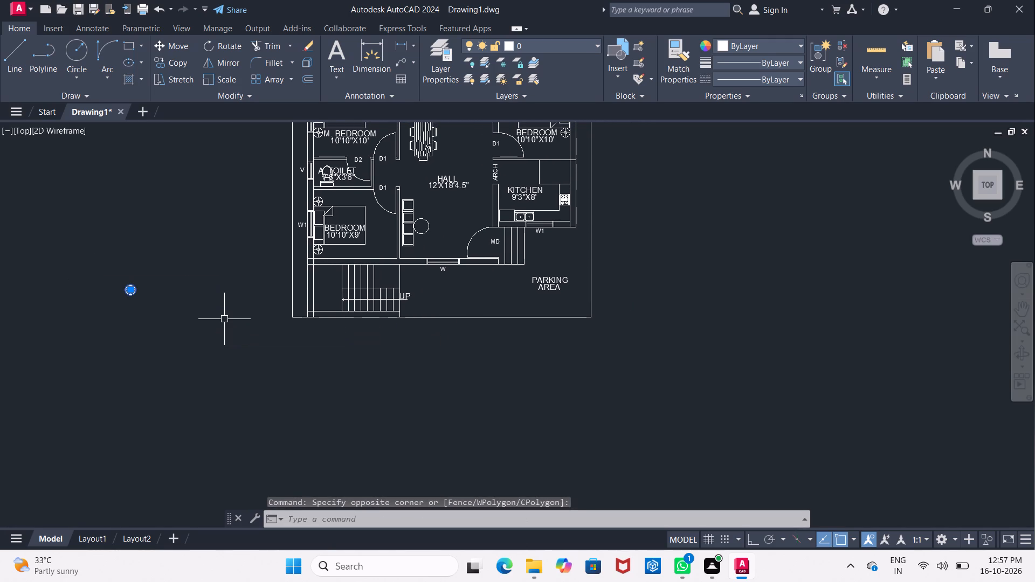
{"action": "key", "text": "Delete"}
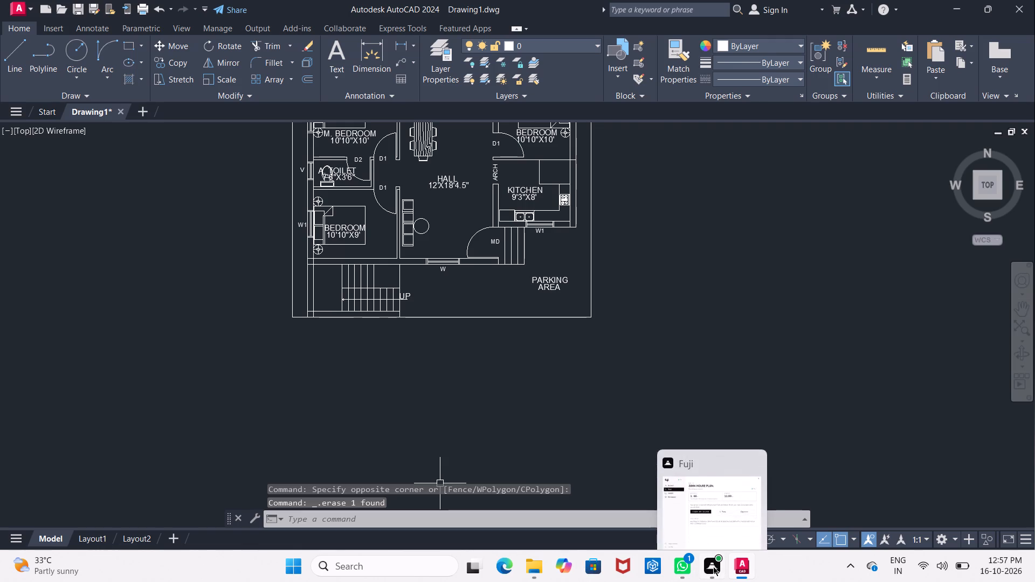
{"action": "left_click", "coordinate": [595, 456]}
{"action": "key", "text": "Escape"}
Add a linear dimension for the plot's overall width along the north boundary, placed about 4' outside it.
{"action": "middle_click_drag", "start_coordinate": [527, 427], "coordinate": [578, 449]}
{"action": "middle_click_drag", "start_coordinate": [528, 265], "coordinate": [508, 371]}
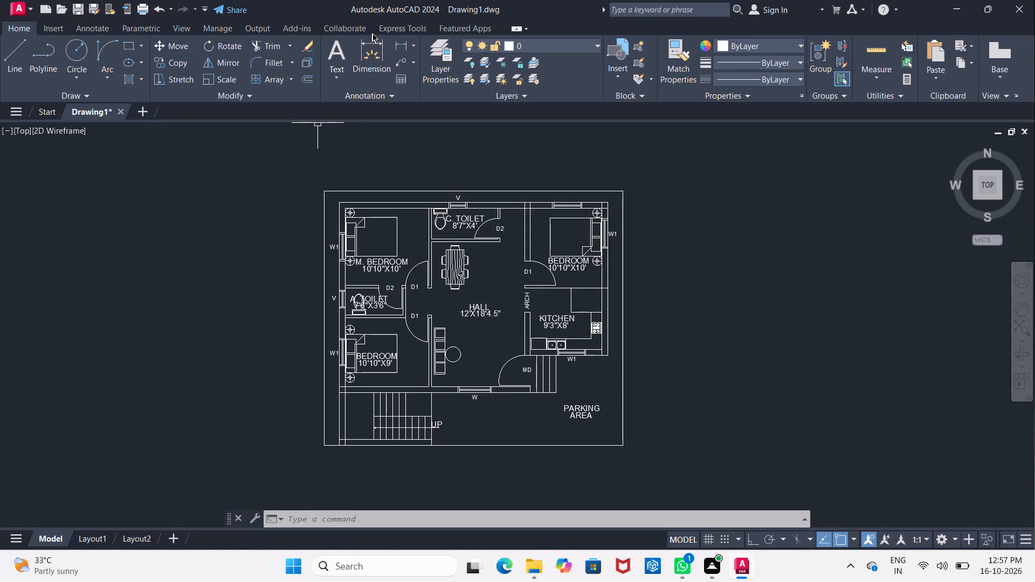
{"action": "left_click", "coordinate": [401, 48]}
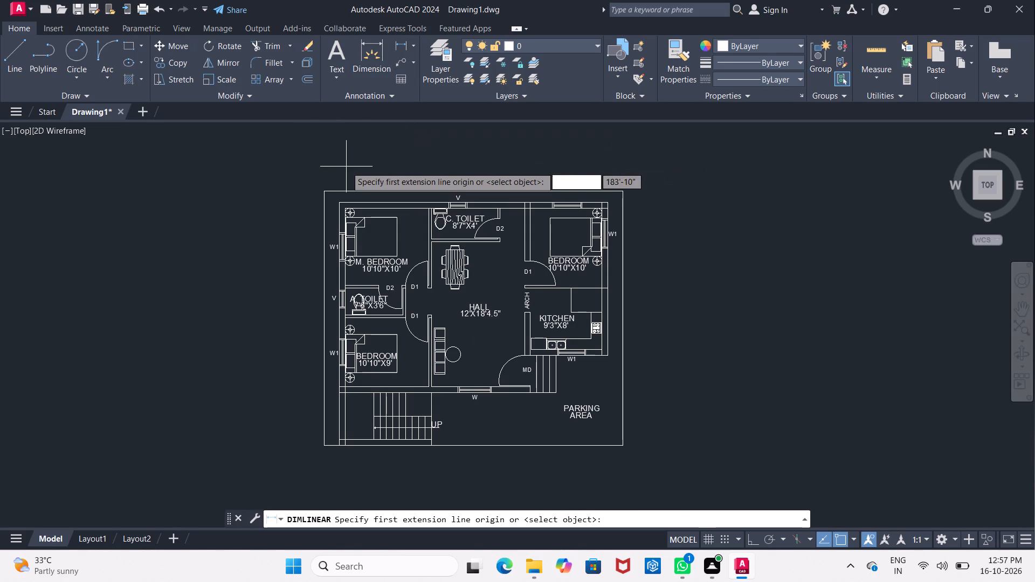
{"action": "left_click", "coordinate": [322, 192]}
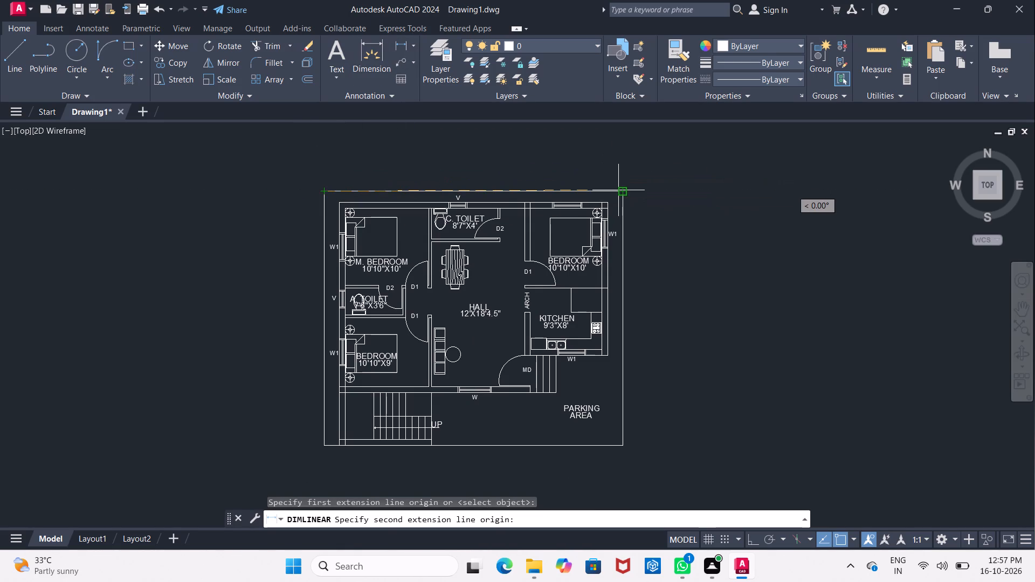
{"action": "left_click", "coordinate": [626, 191]}
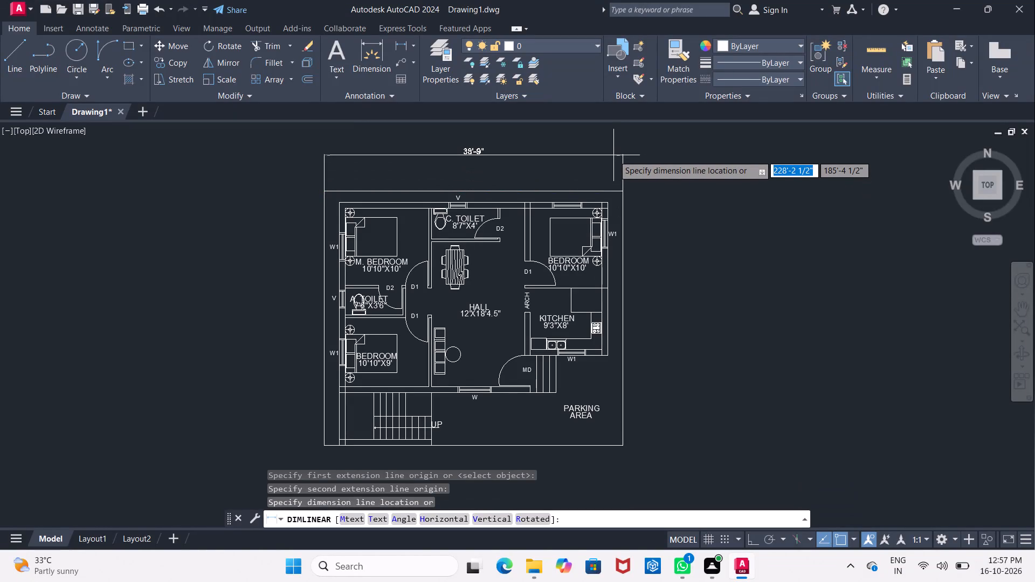
{"action": "left_click", "coordinate": [471, 160]}
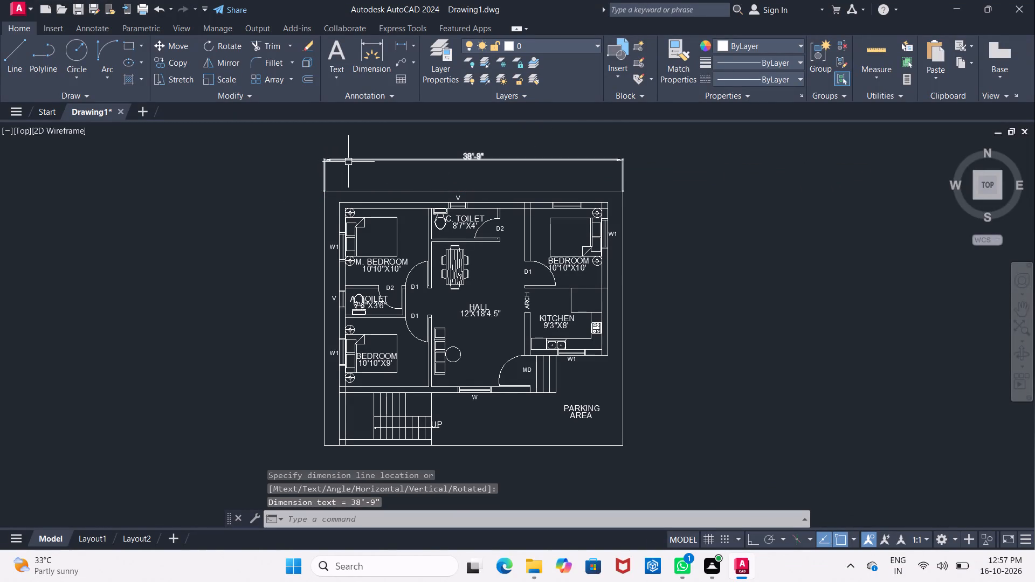
Examine the properties of the overall width dimension north of the plot.
{"action": "left_click", "coordinate": [349, 161]}
{"action": "right_click", "coordinate": [349, 161]}
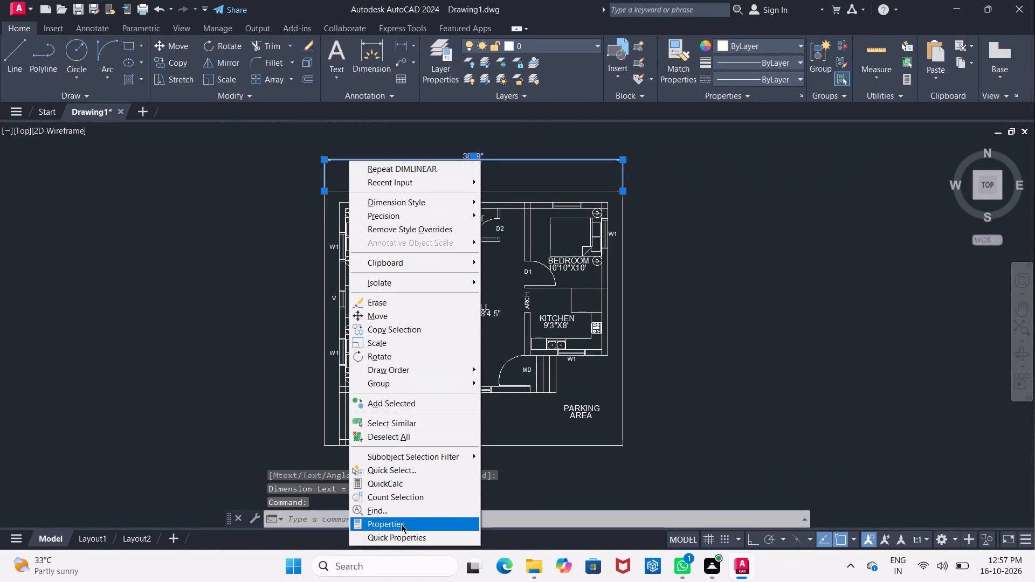
{"action": "left_click", "coordinate": [402, 524]}
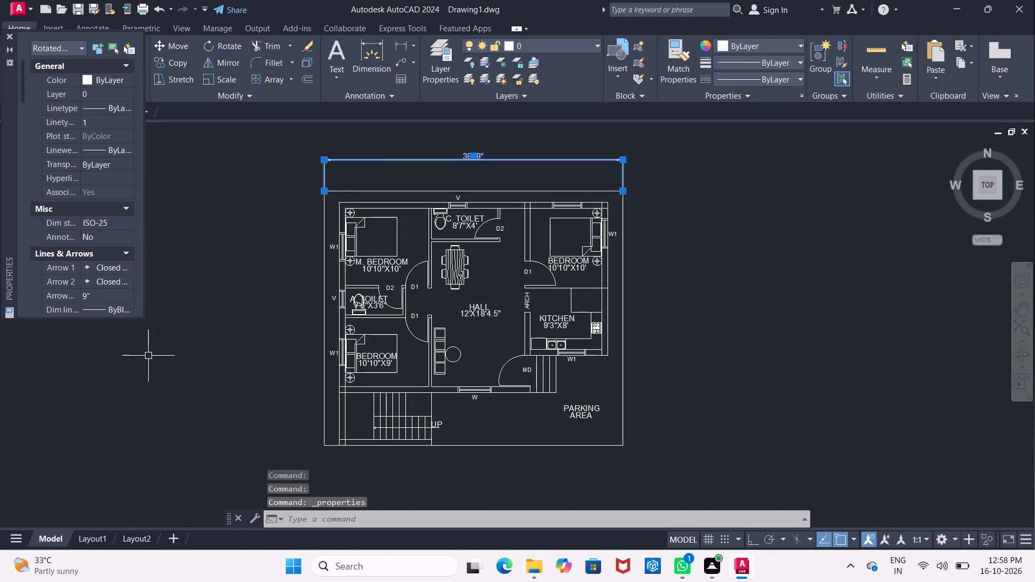
{"action": "key", "text": "Escape"}
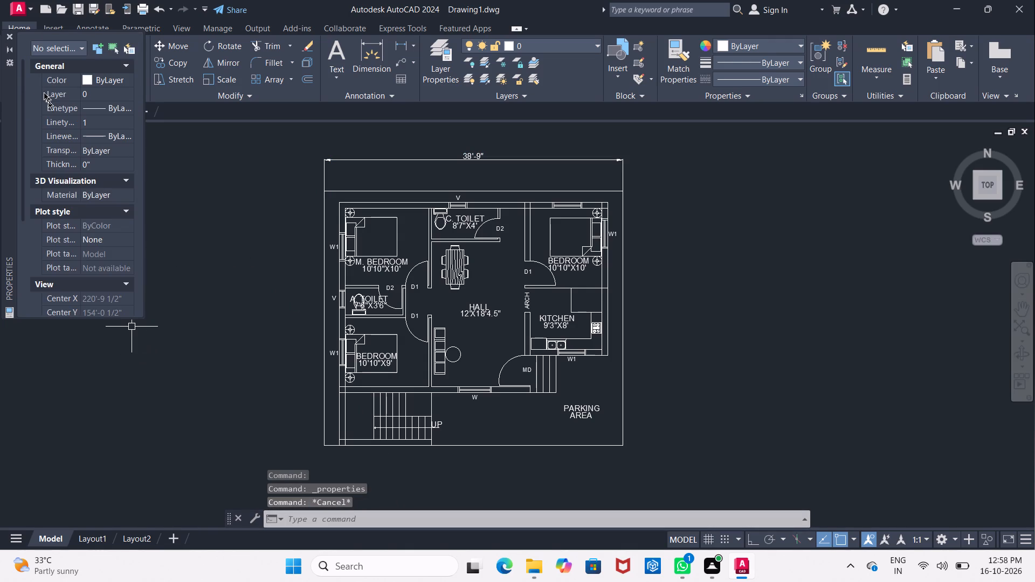
{"action": "left_click", "coordinate": [7, 39]}
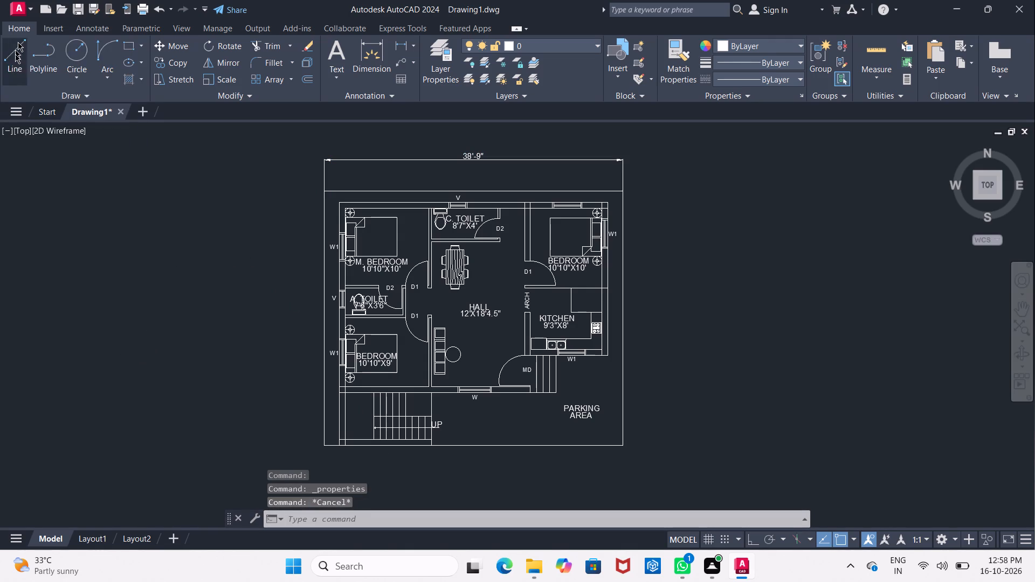
Add a linear dimension for the plot's overall depth along the west boundary, placed about 7' outside it.
{"action": "left_click", "coordinate": [406, 48]}
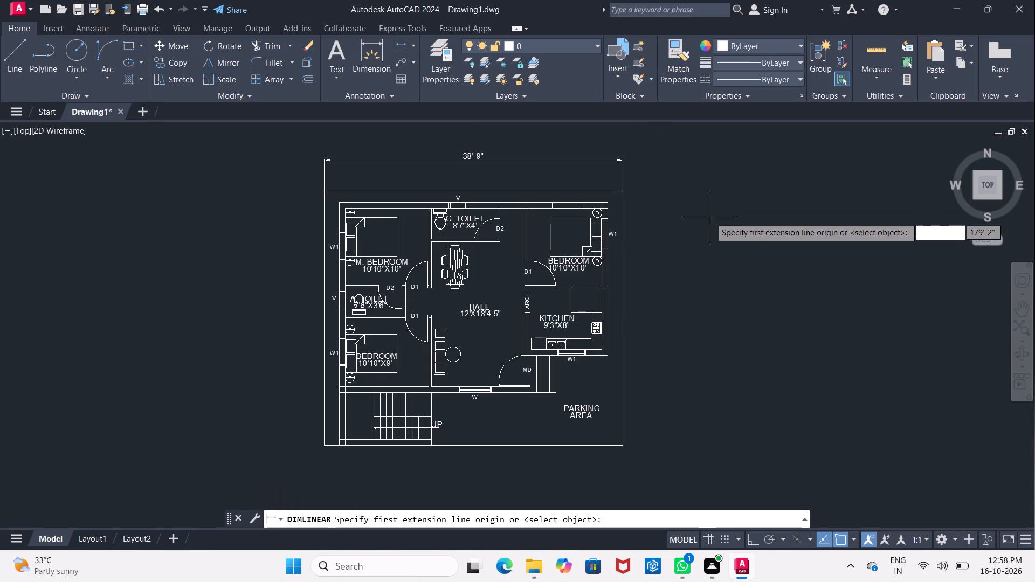
{"action": "left_click", "coordinate": [326, 194]}
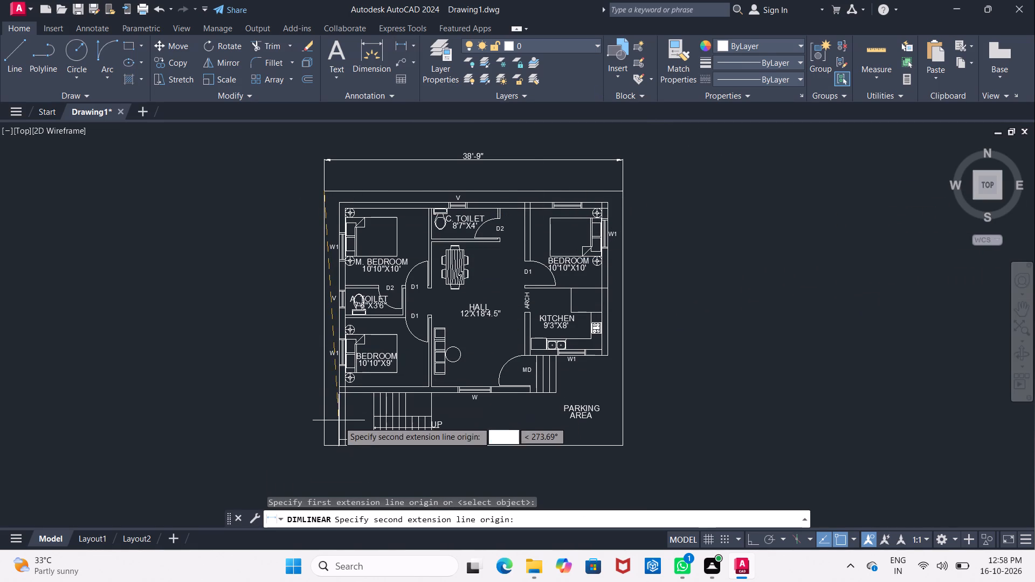
{"action": "left_click", "coordinate": [325, 448]}
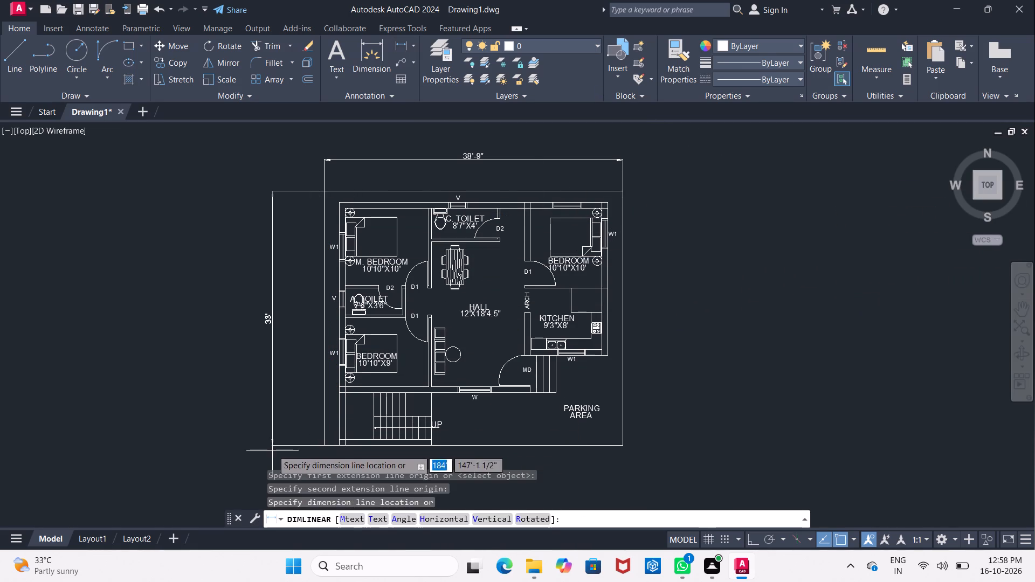
{"action": "left_click", "coordinate": [268, 320]}
{"action": "key", "text": "Escape"}
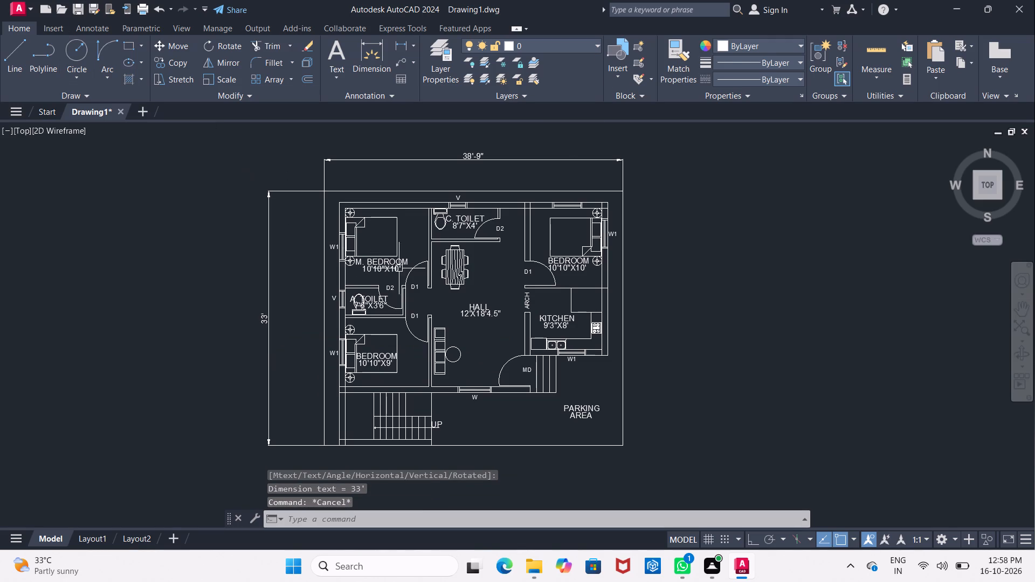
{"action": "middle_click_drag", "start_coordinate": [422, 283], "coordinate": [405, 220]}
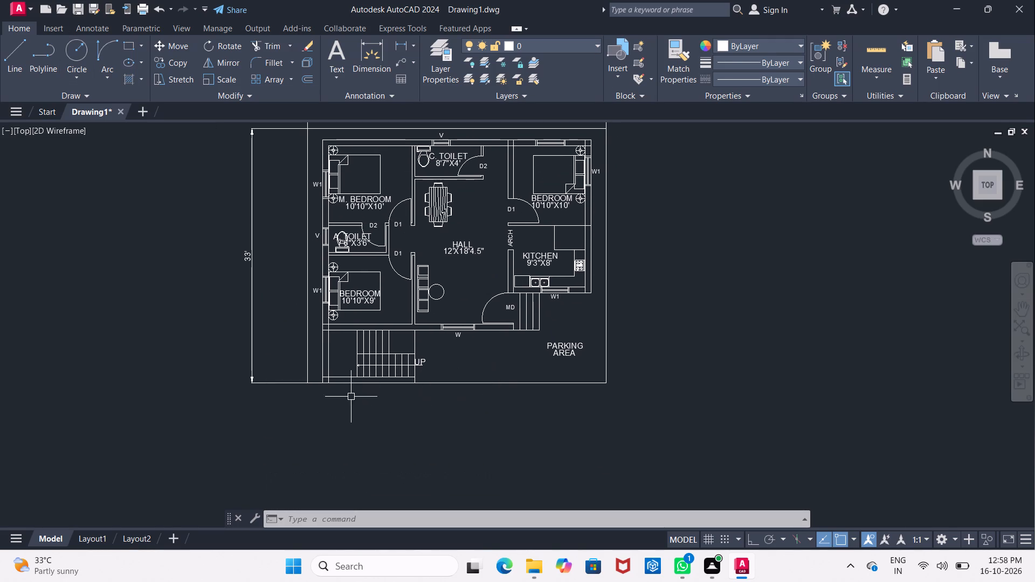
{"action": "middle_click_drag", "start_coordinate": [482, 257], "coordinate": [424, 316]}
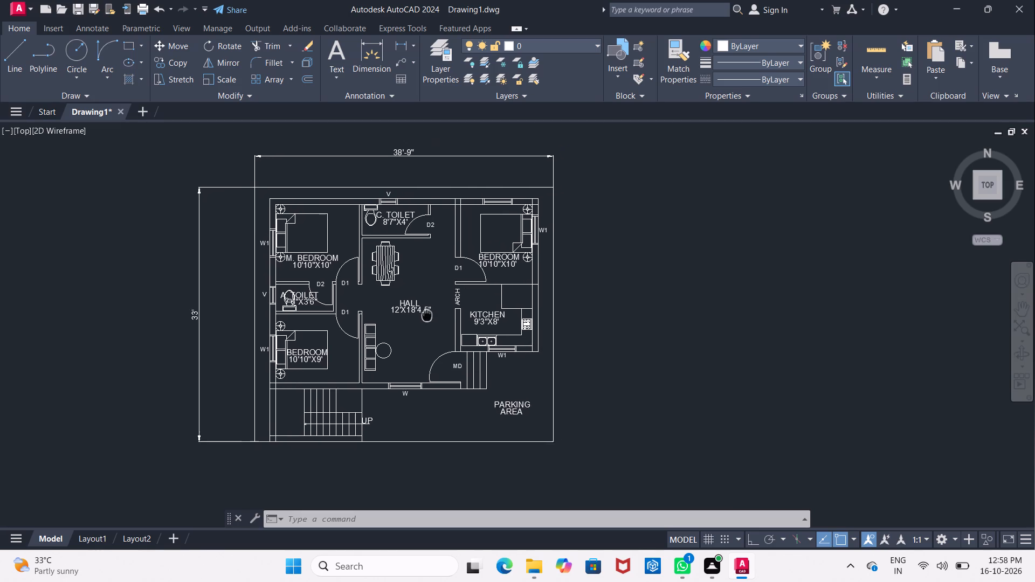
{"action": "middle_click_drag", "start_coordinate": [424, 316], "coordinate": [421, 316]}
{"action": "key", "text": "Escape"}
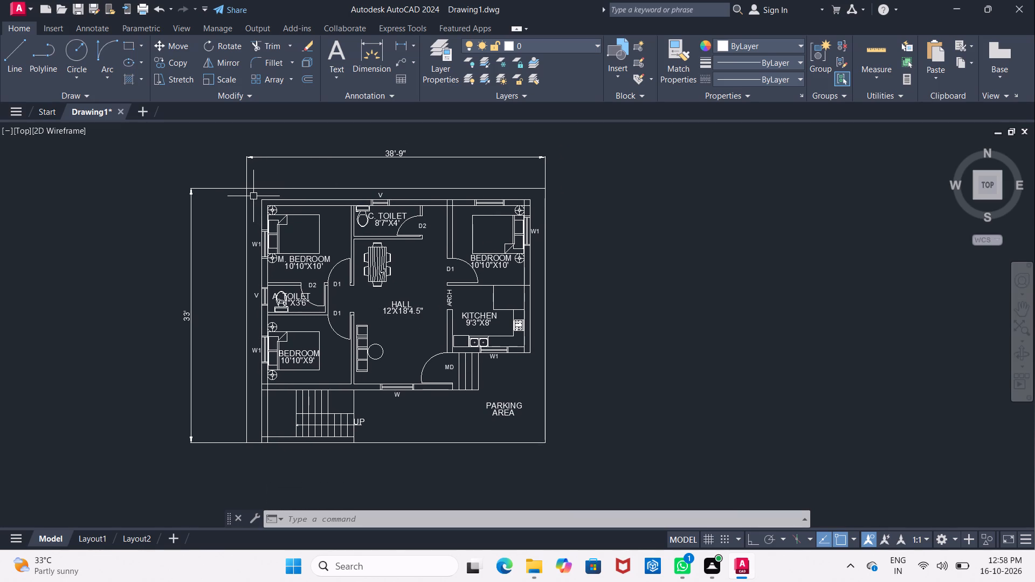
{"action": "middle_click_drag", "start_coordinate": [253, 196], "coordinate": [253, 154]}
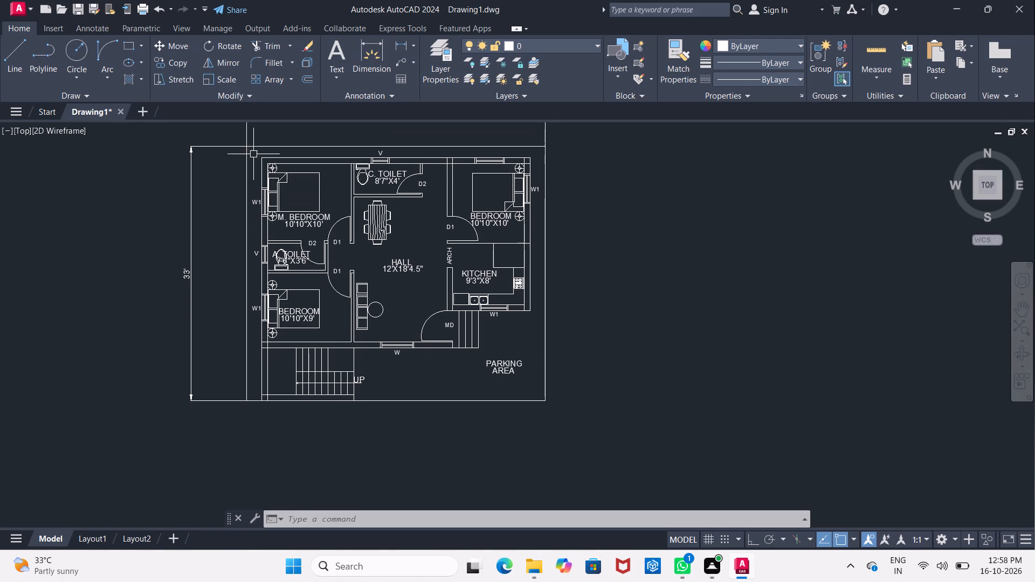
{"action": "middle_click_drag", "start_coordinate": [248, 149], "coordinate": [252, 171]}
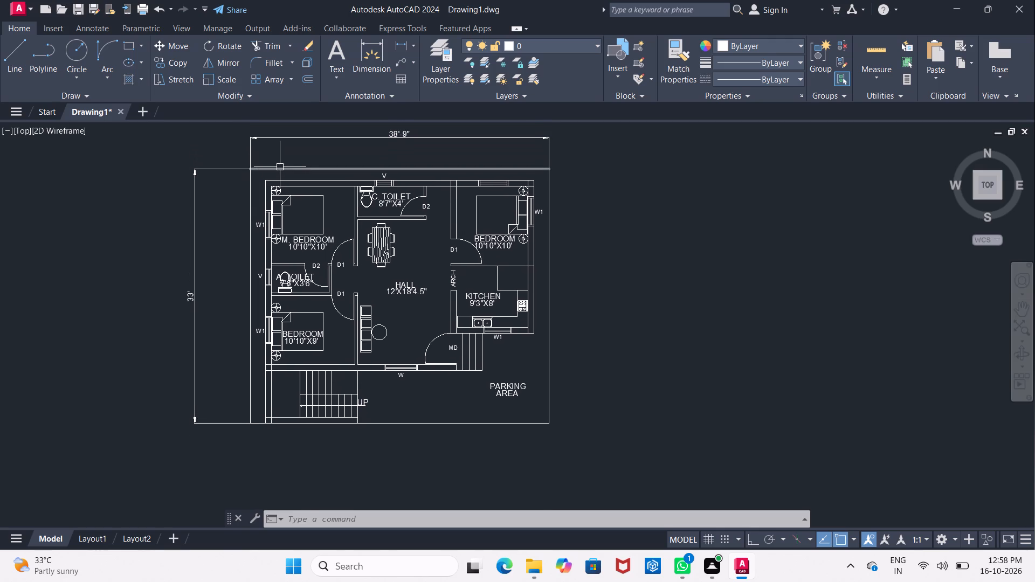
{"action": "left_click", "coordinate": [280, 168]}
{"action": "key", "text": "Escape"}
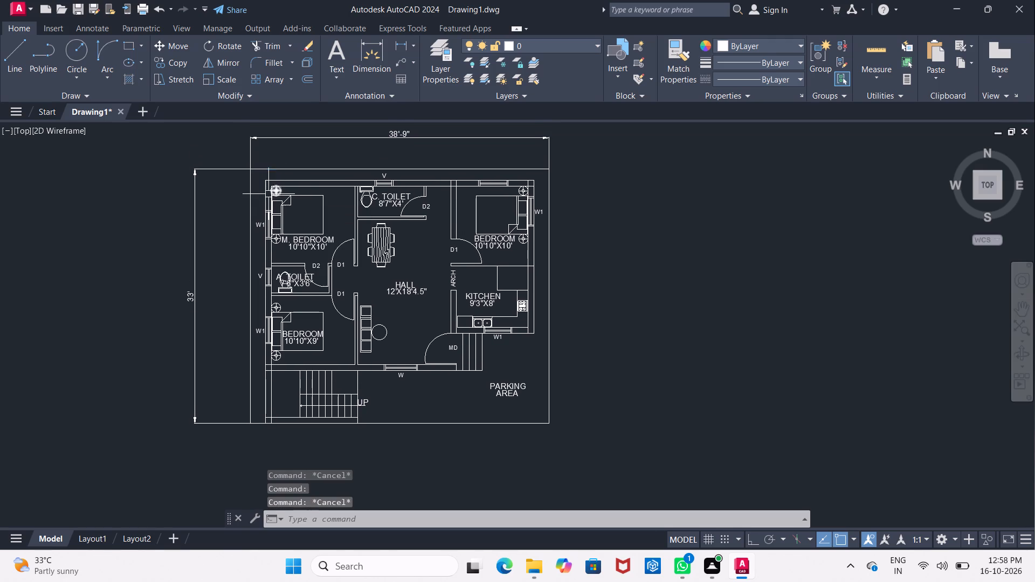
Copy the whole dimensioned floor plan horizontally to the east with Ortho on, about 55'-4" from the original.
{"action": "middle_click_drag", "start_coordinate": [235, 168], "coordinate": [243, 184]}
{"action": "left_click", "coordinate": [162, 136]}
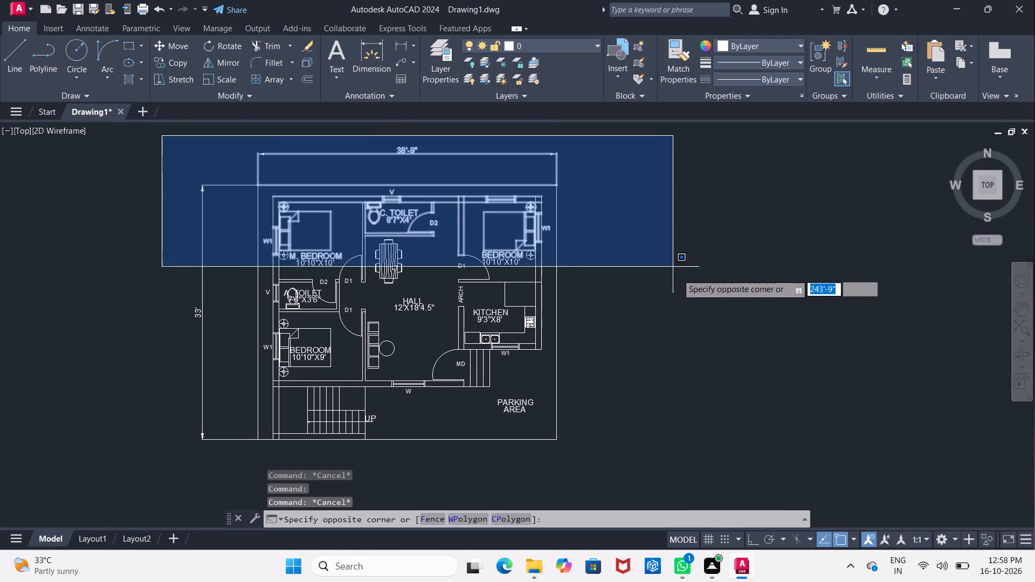
{"action": "left_click", "coordinate": [689, 450]}
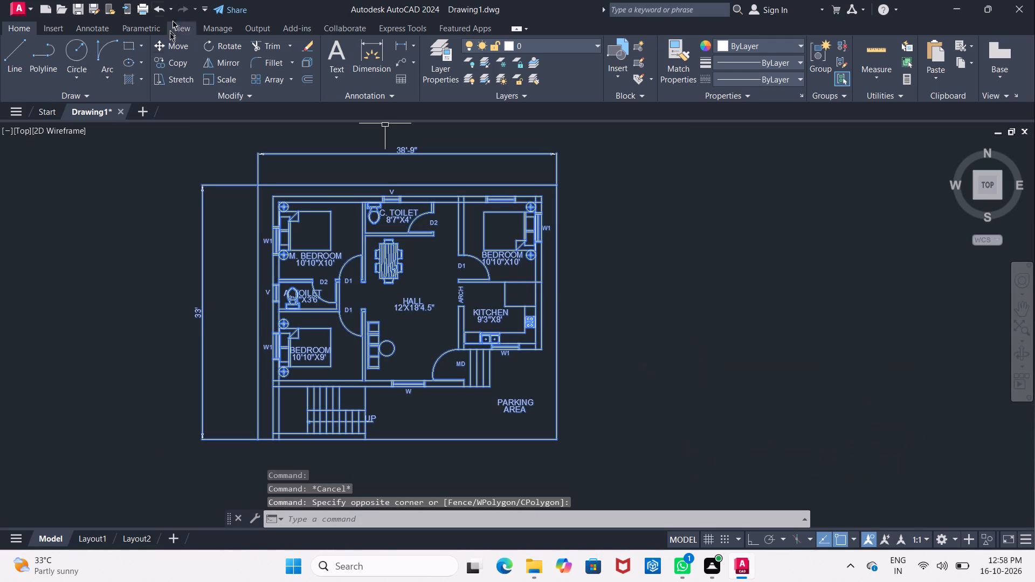
{"action": "left_click", "coordinate": [181, 66]}
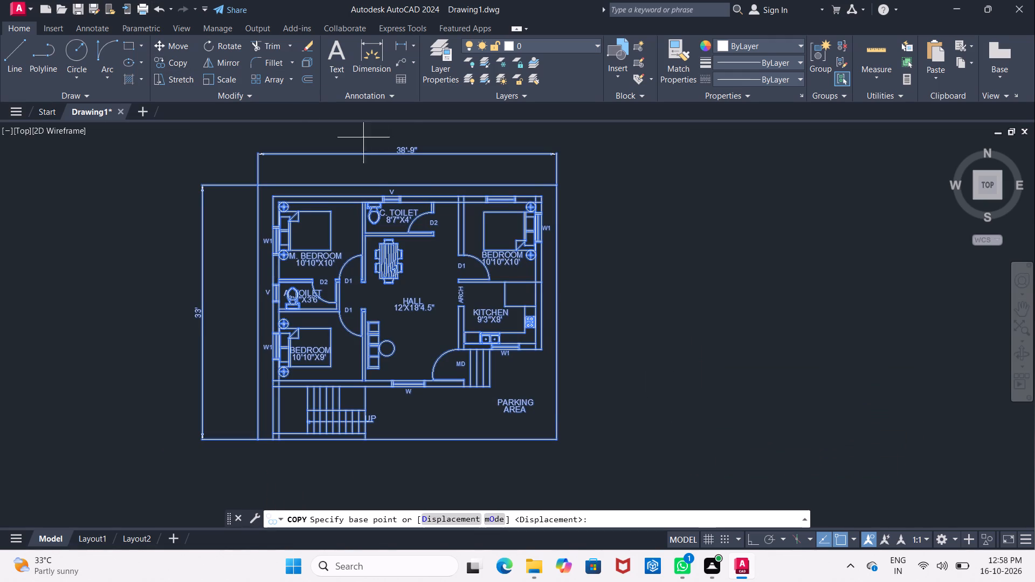
{"action": "left_click", "coordinate": [754, 541]}
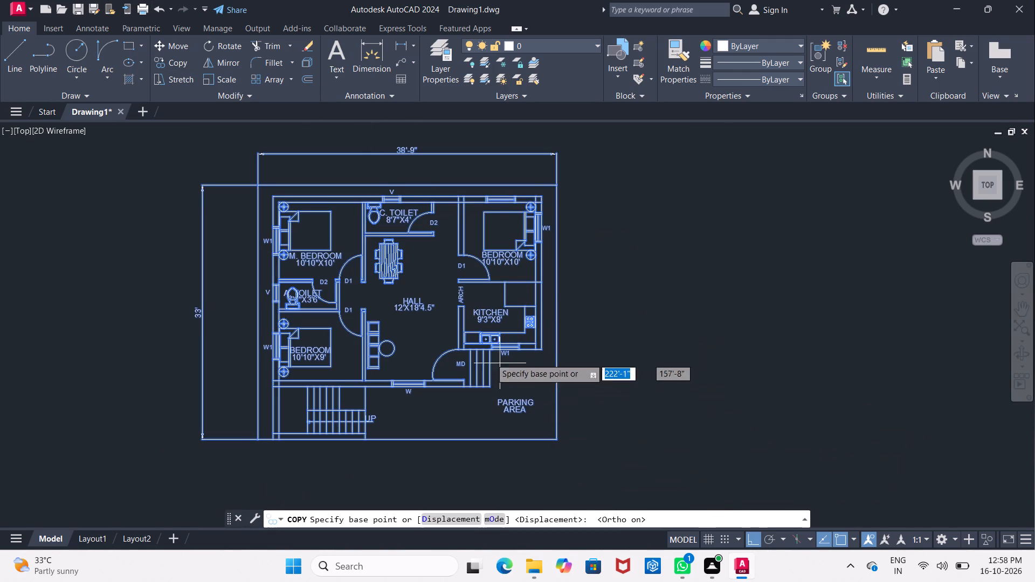
{"action": "left_click", "coordinate": [411, 326]}
{"action": "middle_click_drag", "start_coordinate": [613, 323], "coordinate": [513, 313]}
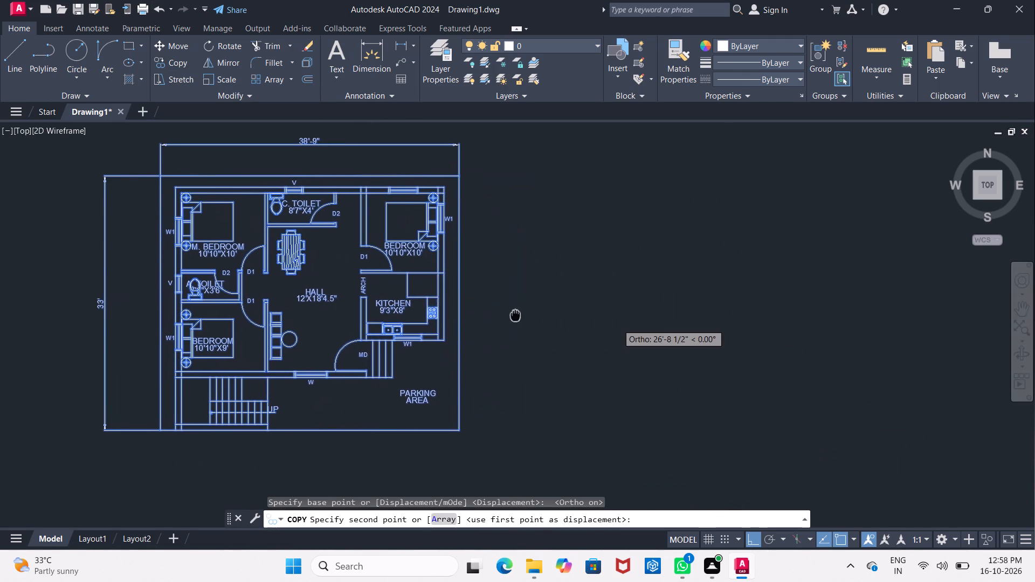
{"action": "middle_click_drag", "start_coordinate": [513, 313], "coordinate": [512, 313]}
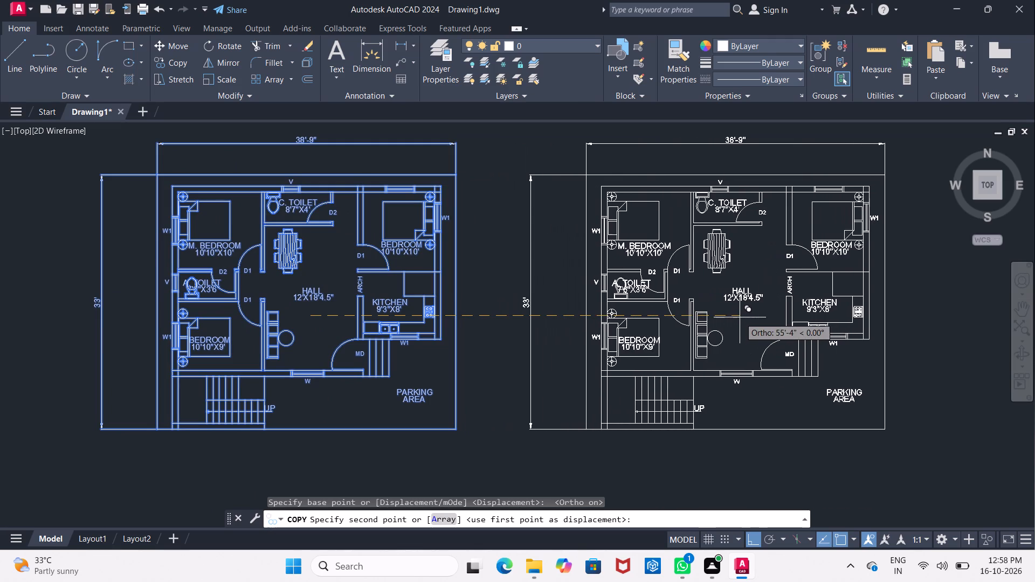
{"action": "left_click", "coordinate": [740, 317]}
{"action": "key", "text": "Escape"}
Delete the overall width and depth dimensions from the copied plan.
{"action": "middle_click_drag", "start_coordinate": [736, 285], "coordinate": [649, 282]}
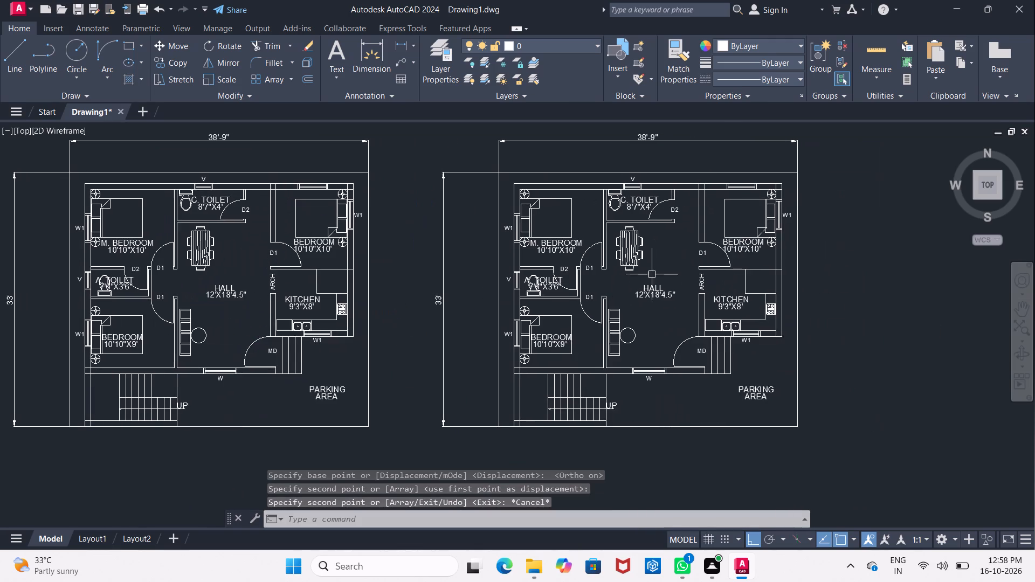
{"action": "left_click", "coordinate": [656, 141]}
{"action": "left_click", "coordinate": [441, 300]}
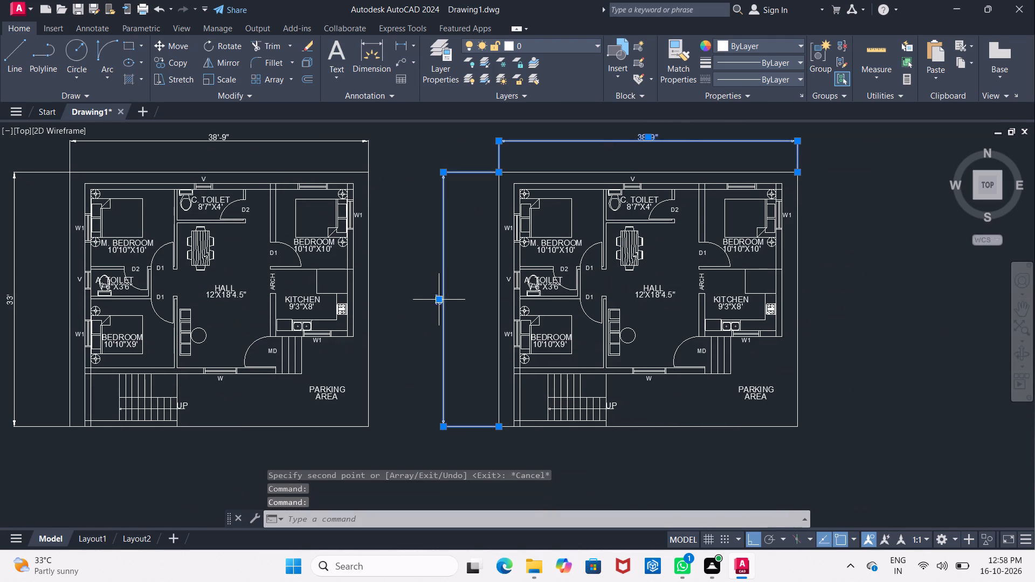
{"action": "key", "text": "Delete"}
{"action": "key", "text": "Delete"}
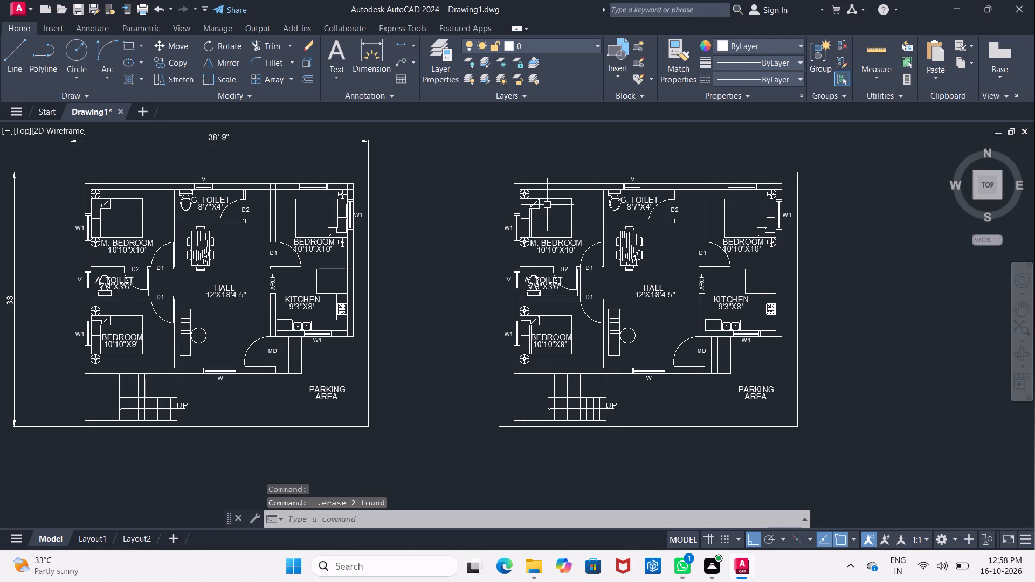
Erase the master bedroom's bed, two lamps, room label and W1 window with its tag from the copied plan.
{"action": "scroll", "coordinate": [546, 205], "scroll_direction": "up", "scroll_amount": 2}
{"action": "left_click", "coordinate": [493, 181]}
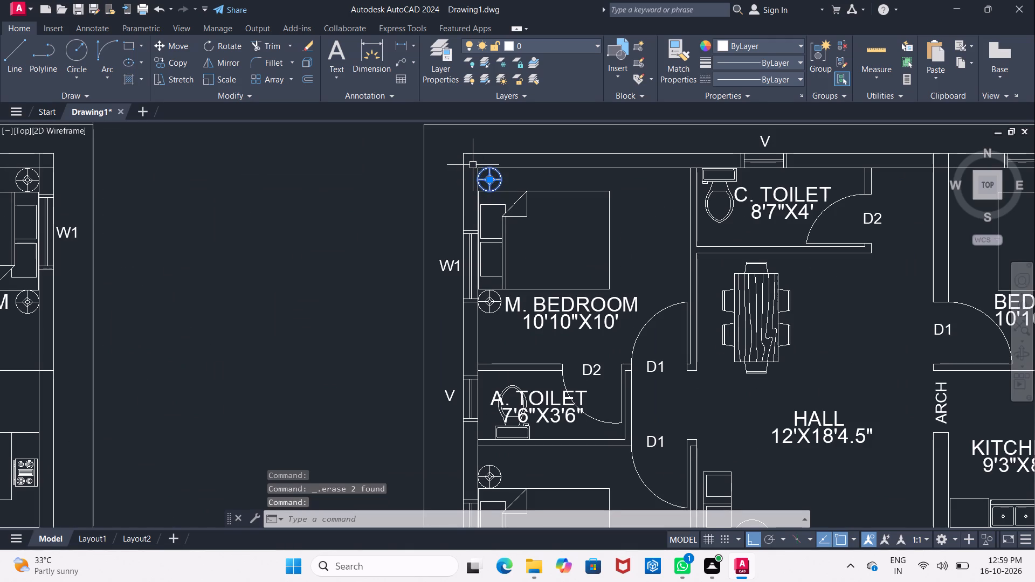
{"action": "left_click", "coordinate": [473, 164]}
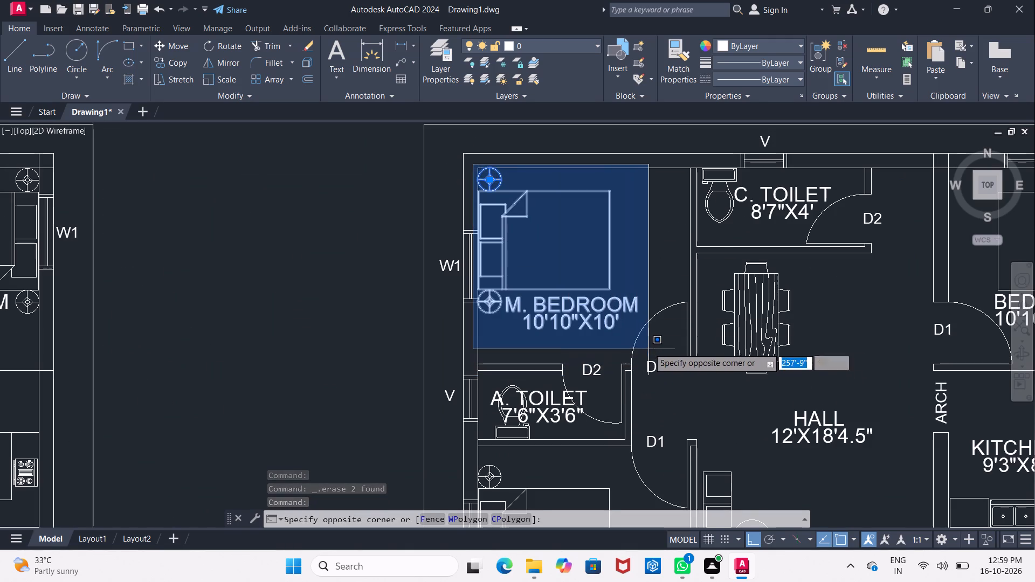
{"action": "left_click", "coordinate": [648, 336]}
{"action": "key", "text": "Delete"}
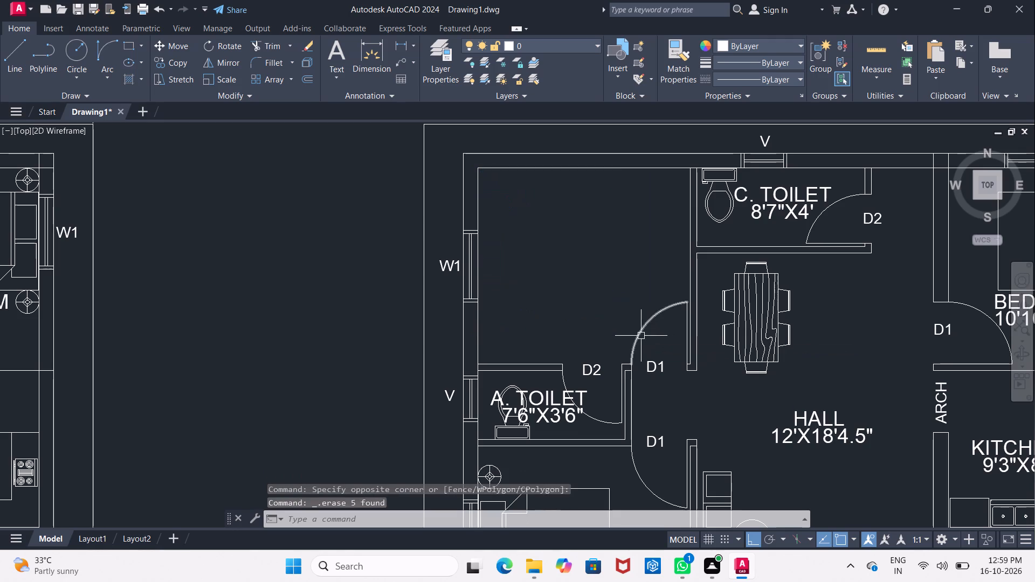
{"action": "left_click", "coordinate": [435, 216]}
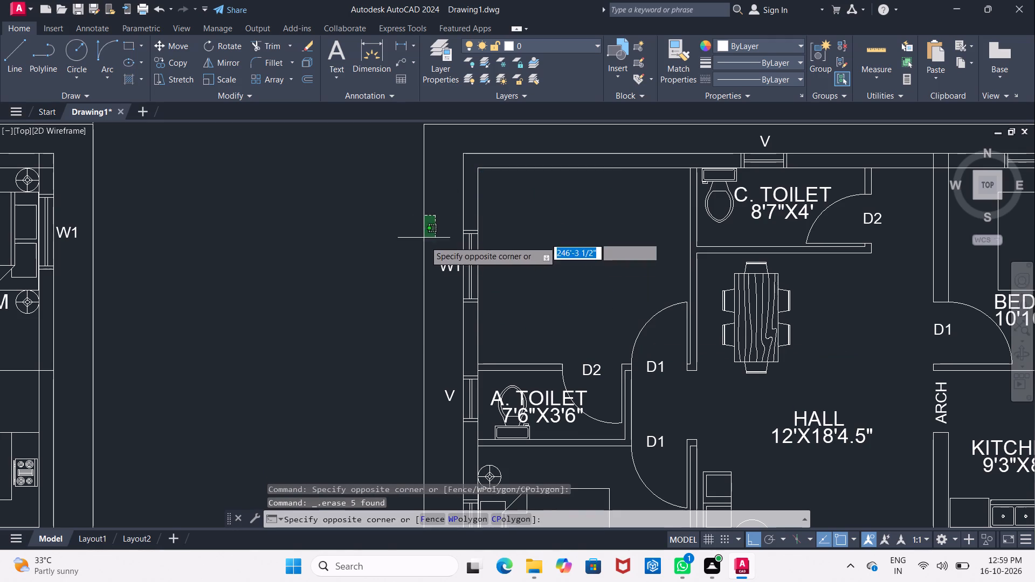
{"action": "left_click", "coordinate": [510, 321]}
{"action": "key", "text": "Delete"}
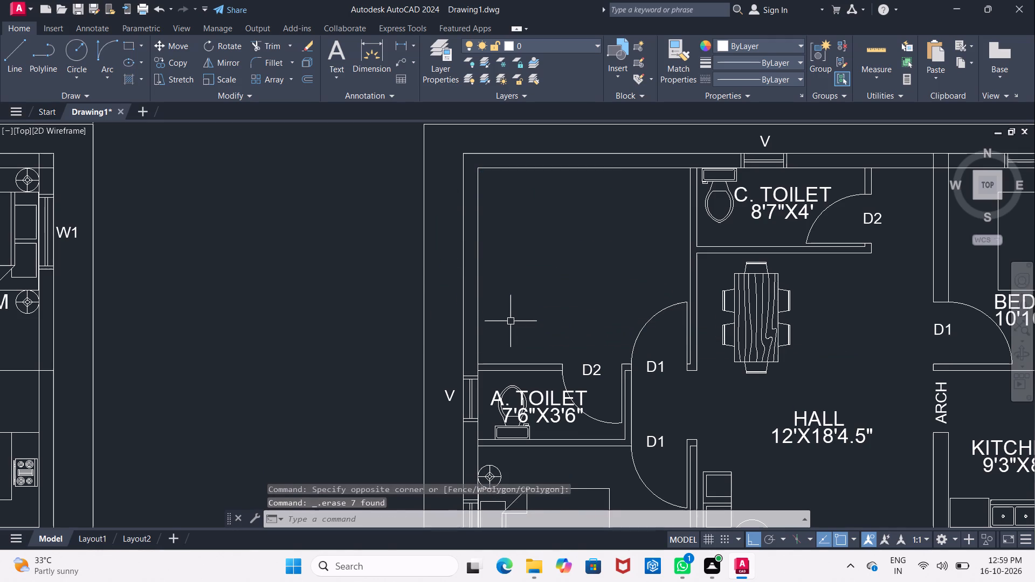
Erase the attached toilet's WC, room label and V ventilator with its tag from the copied plan.
{"action": "middle_click_drag", "start_coordinate": [510, 321], "coordinate": [536, 174]}
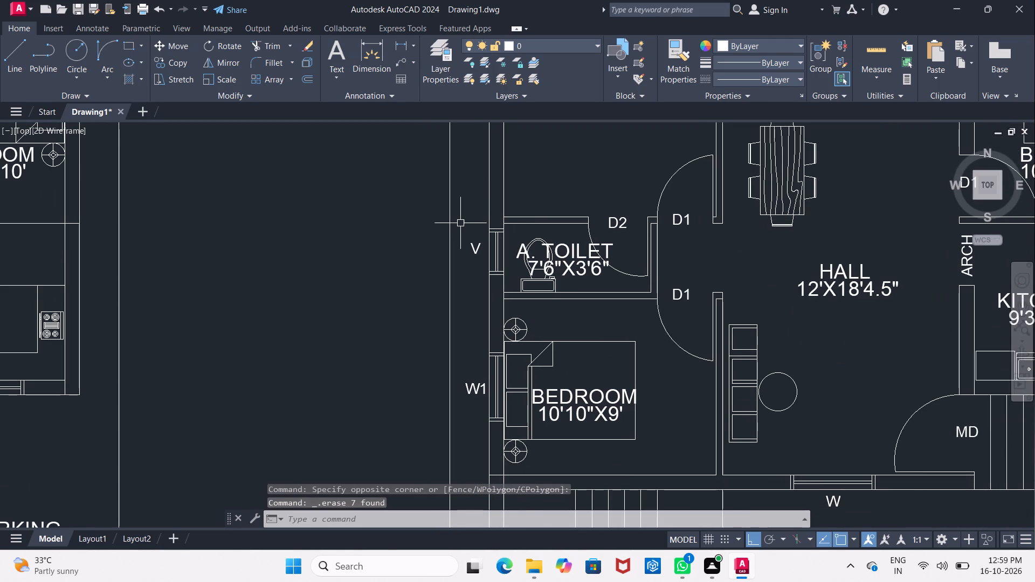
{"action": "left_click", "coordinate": [461, 224]}
{"action": "left_click", "coordinate": [622, 312]}
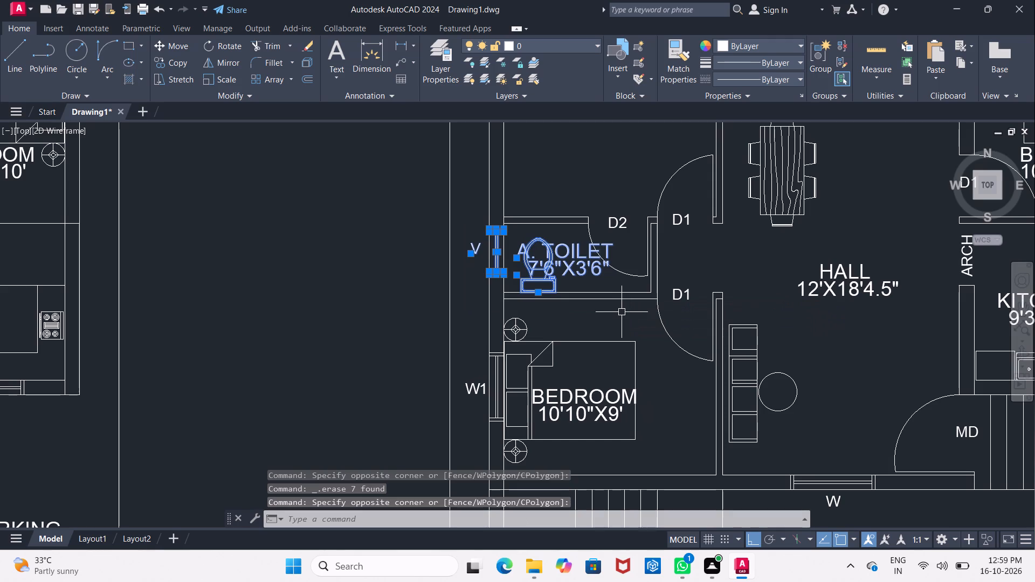
{"action": "key", "text": "Delete"}
Erase the attached toilet's D2 door tag, swing arc and door leaf from the copied plan.
{"action": "left_click", "coordinate": [605, 198]}
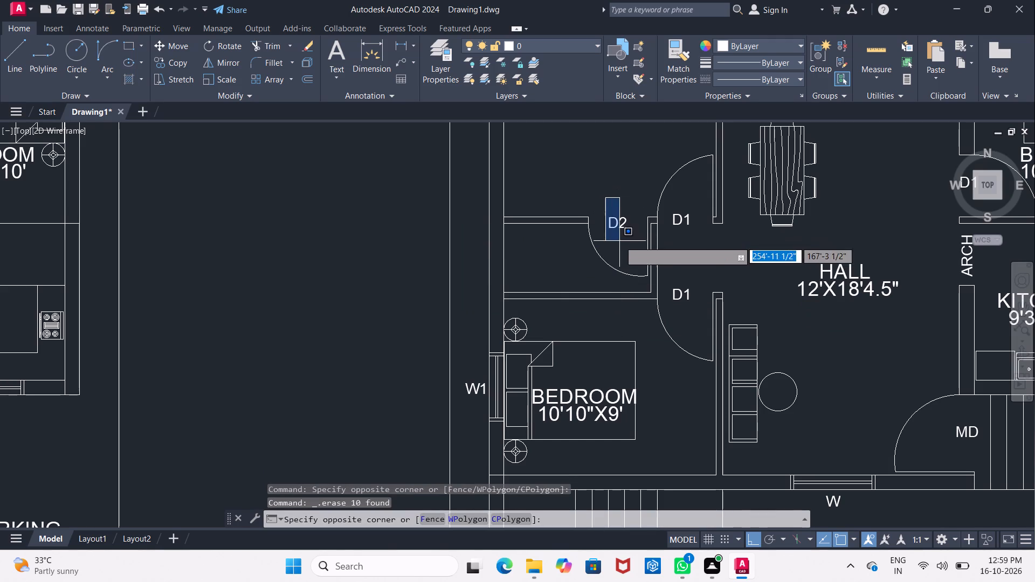
{"action": "left_click", "coordinate": [629, 244]}
{"action": "key", "text": "Delete"}
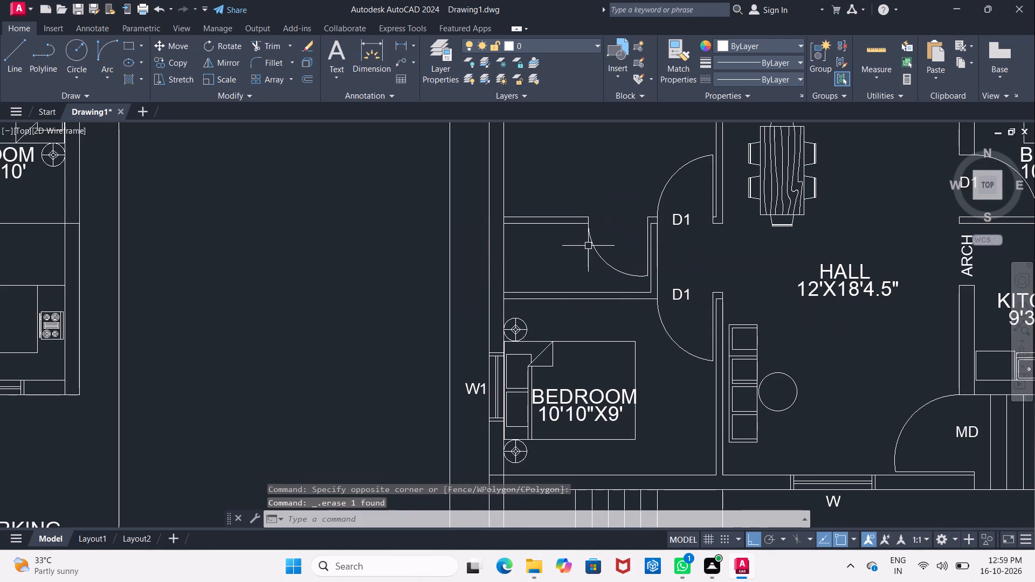
{"action": "left_click", "coordinate": [596, 247]}
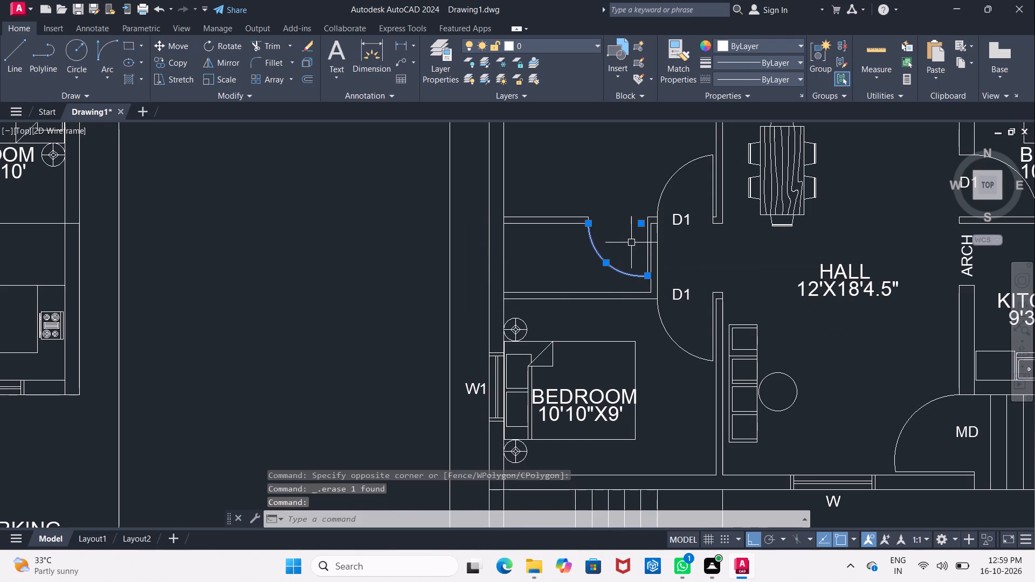
{"action": "key", "text": "Delete"}
{"action": "scroll", "coordinate": [639, 249], "scroll_direction": "up", "scroll_amount": 1}
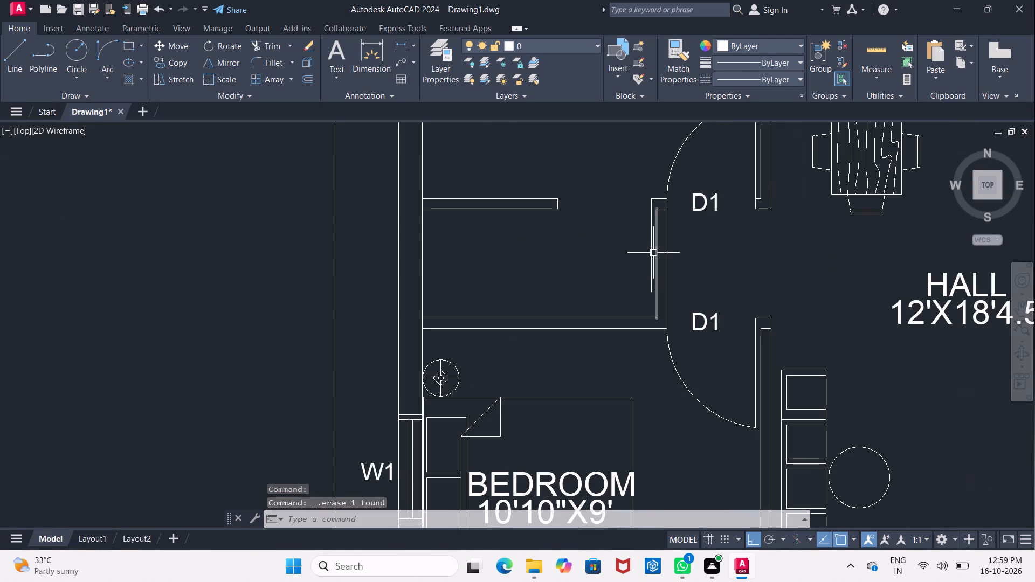
{"action": "left_click", "coordinate": [653, 253]}
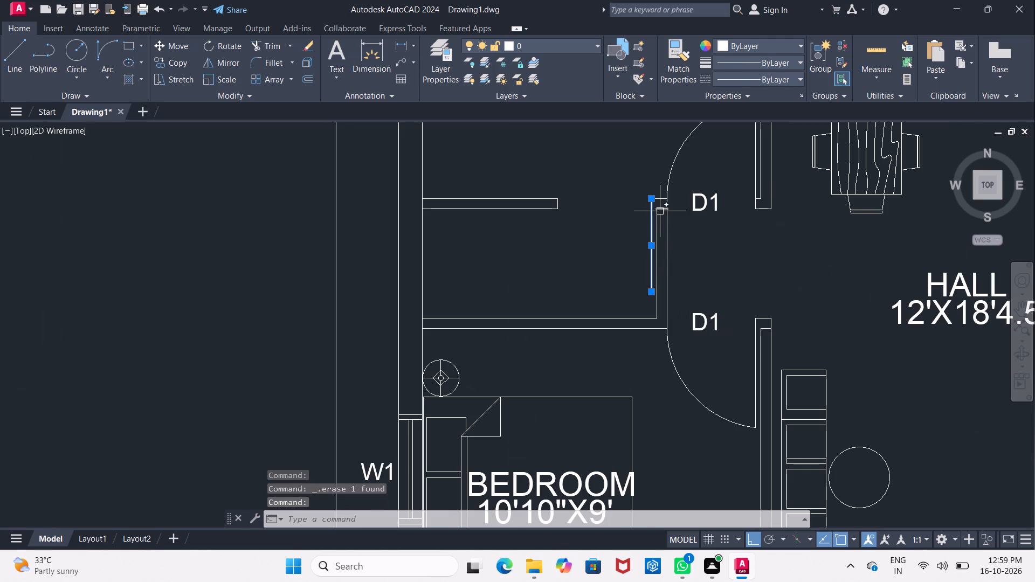
{"action": "key", "text": "Delete"}
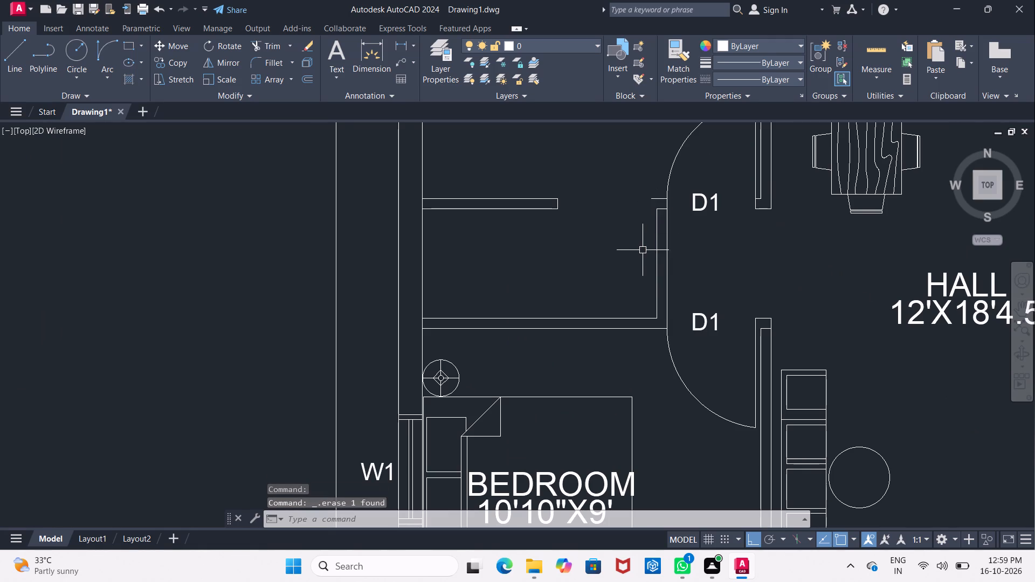
Erase both western D1 doors' arcs and leaves, the lower D1 tag, and the 10'10"X9' bedroom's furniture, label and W1 window.
{"action": "middle_click_drag", "start_coordinate": [615, 217], "coordinate": [573, 219]}
{"action": "scroll", "coordinate": [626, 230], "scroll_direction": "down", "scroll_amount": 1}
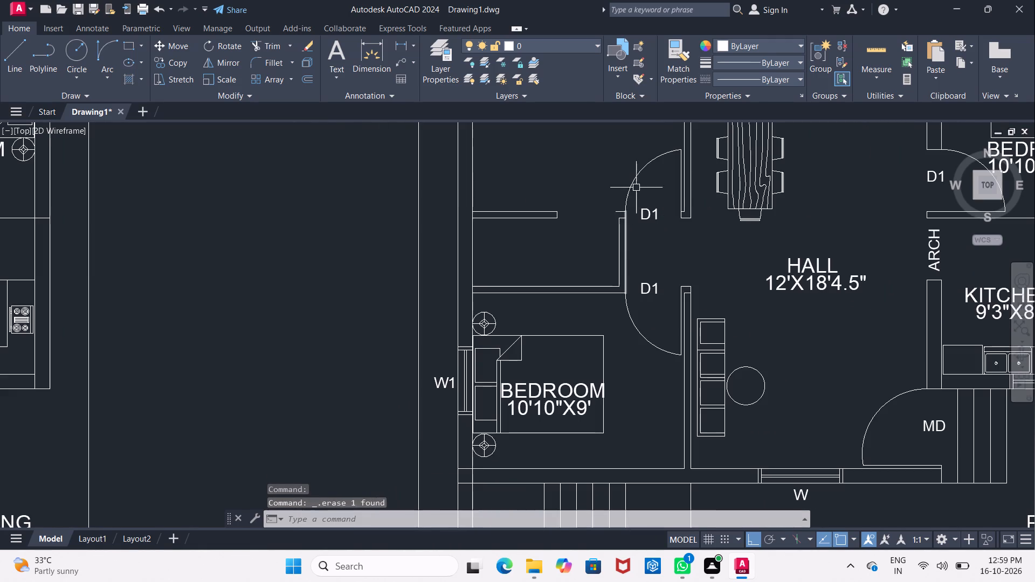
{"action": "left_click", "coordinate": [644, 165]}
{"action": "scroll", "coordinate": [708, 198], "scroll_direction": "up", "scroll_amount": 2}
{"action": "left_click", "coordinate": [638, 202]}
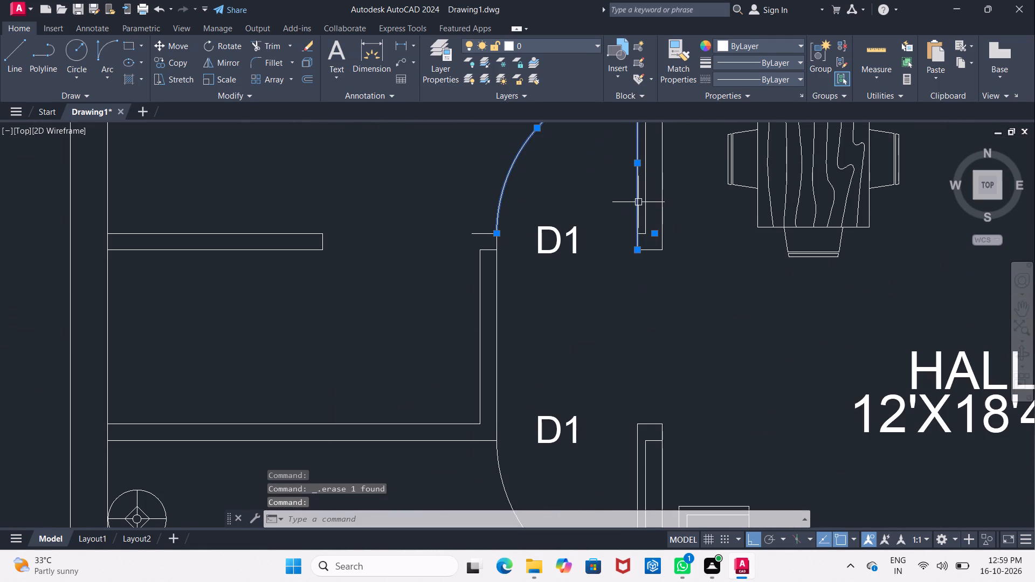
{"action": "middle_click_drag", "start_coordinate": [556, 354], "coordinate": [542, 170]}
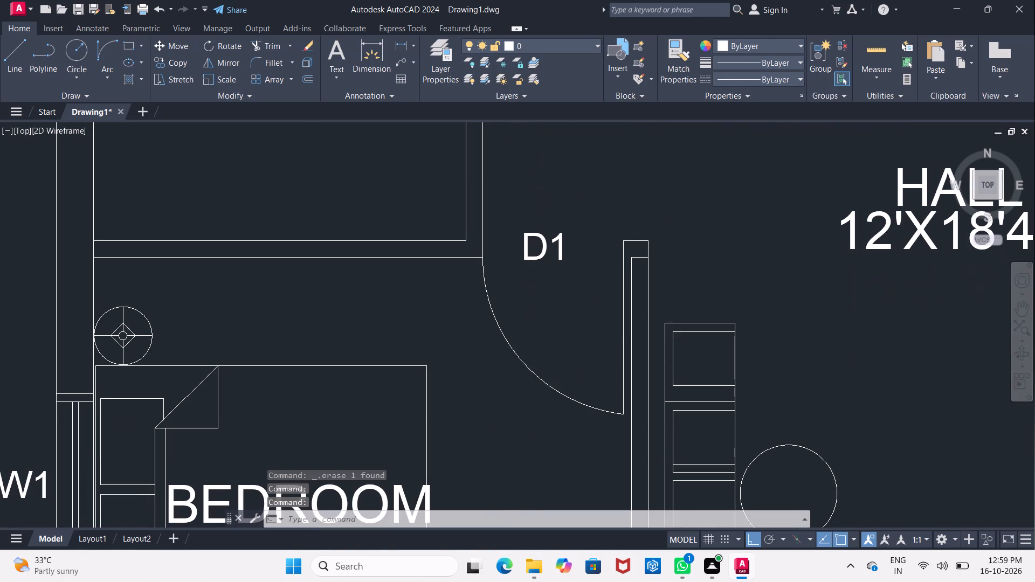
{"action": "left_click", "coordinate": [539, 371]}
{"action": "left_click", "coordinate": [536, 378]}
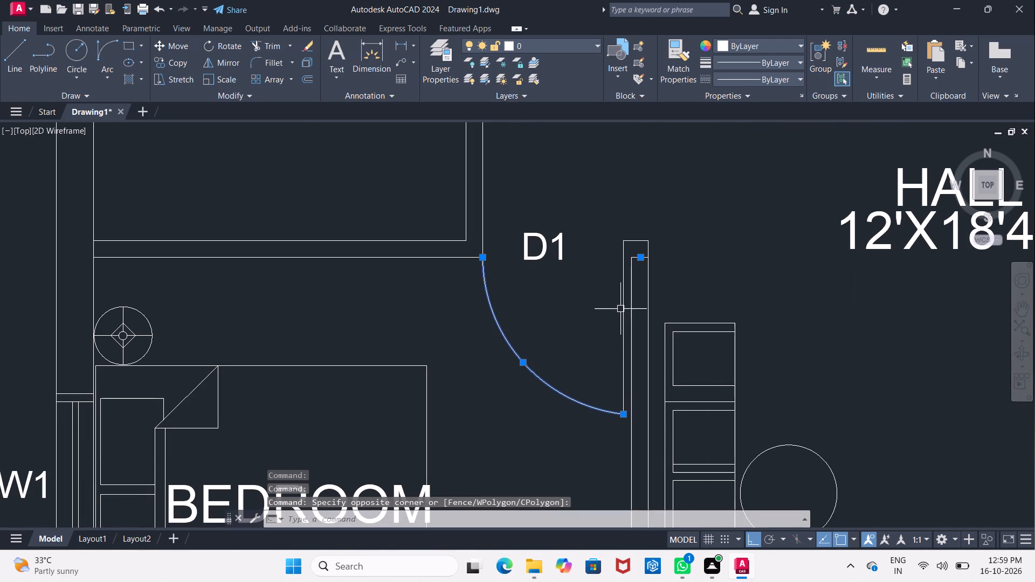
{"action": "left_click", "coordinate": [622, 308]}
{"action": "left_click", "coordinate": [548, 254]}
{"action": "middle_click_drag", "start_coordinate": [499, 327], "coordinate": [710, 225]}
{"action": "scroll", "coordinate": [474, 301], "scroll_direction": "down", "scroll_amount": 1}
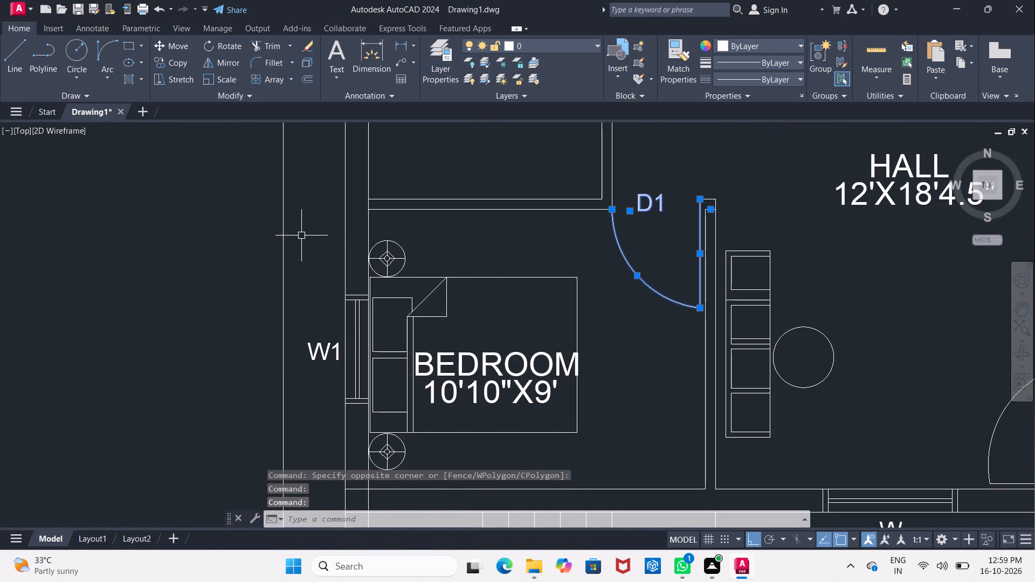
{"action": "left_click", "coordinate": [290, 229]}
{"action": "middle_click_drag", "start_coordinate": [564, 462], "coordinate": [575, 355]}
{"action": "left_click", "coordinate": [609, 374]}
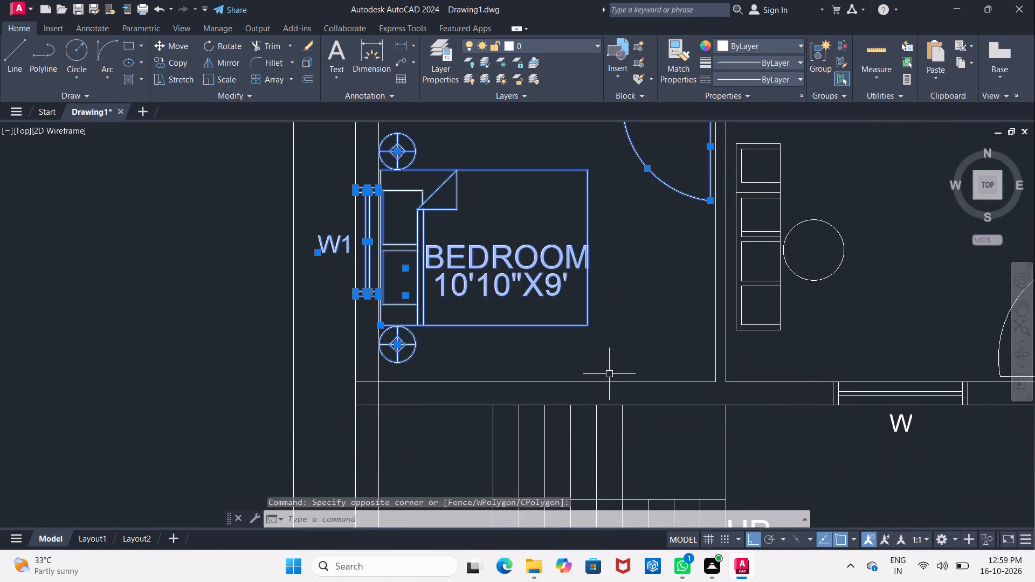
{"action": "key", "text": "Delete"}
Delete the remaining D1 tag beside the master bedroom's doorway in the copied plan.
{"action": "scroll", "coordinate": [609, 374], "scroll_direction": "down", "scroll_amount": 2}
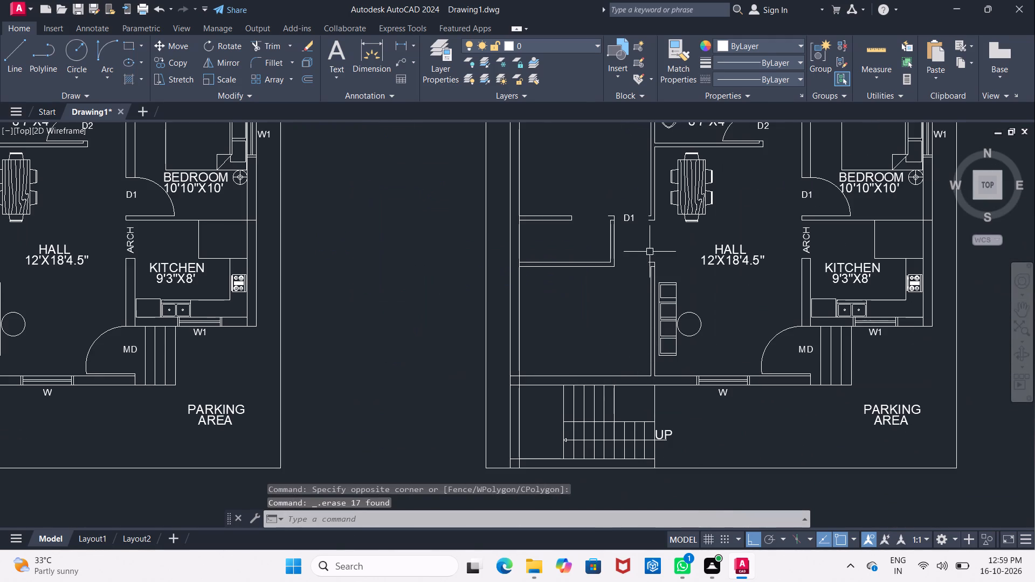
{"action": "left_click", "coordinate": [629, 215]}
{"action": "key", "text": "Delete"}
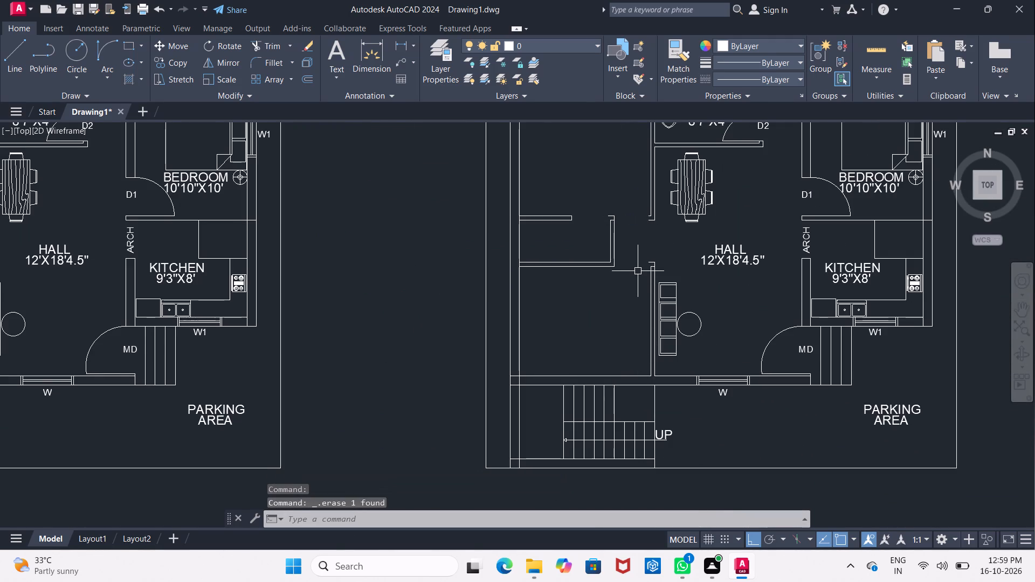
Erase the sofa and the round table from the hall of the copied plan.
{"action": "middle_click_drag", "start_coordinate": [640, 275], "coordinate": [490, 250]}
{"action": "scroll", "coordinate": [536, 289], "scroll_direction": "up", "scroll_amount": 2}
{"action": "middle_click_drag", "start_coordinate": [536, 287], "coordinate": [535, 274]}
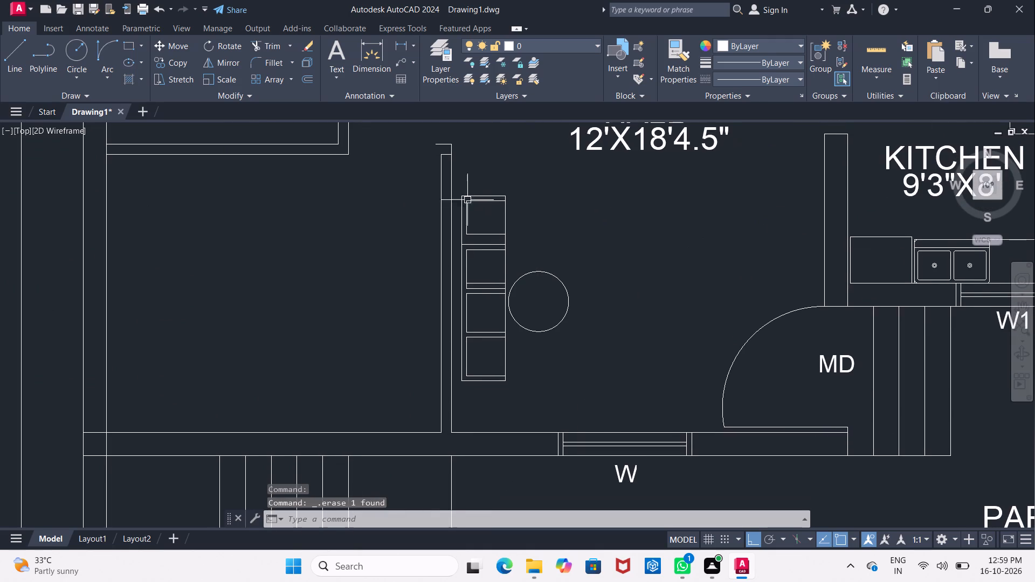
{"action": "left_click_drag", "start_coordinate": [457, 180], "coordinate": [458, 185]}
{"action": "left_click", "coordinate": [585, 397]}
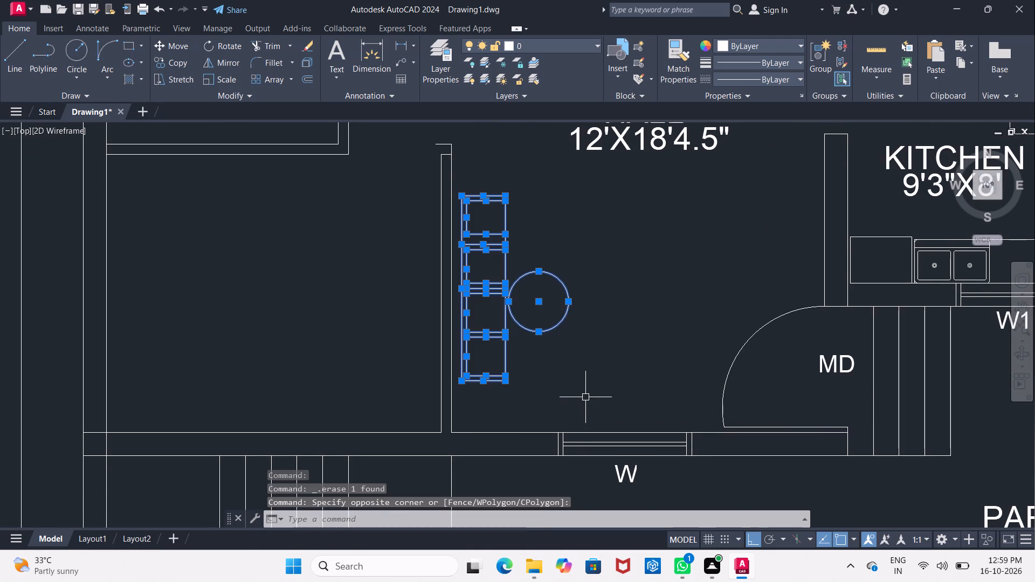
{"action": "key", "text": "Delete"}
Erase the W window and its tag from the hall's south wall in the copied plan.
{"action": "scroll", "coordinate": [584, 392], "scroll_direction": "down", "scroll_amount": 2}
{"action": "middle_click_drag", "start_coordinate": [590, 372], "coordinate": [579, 253]}
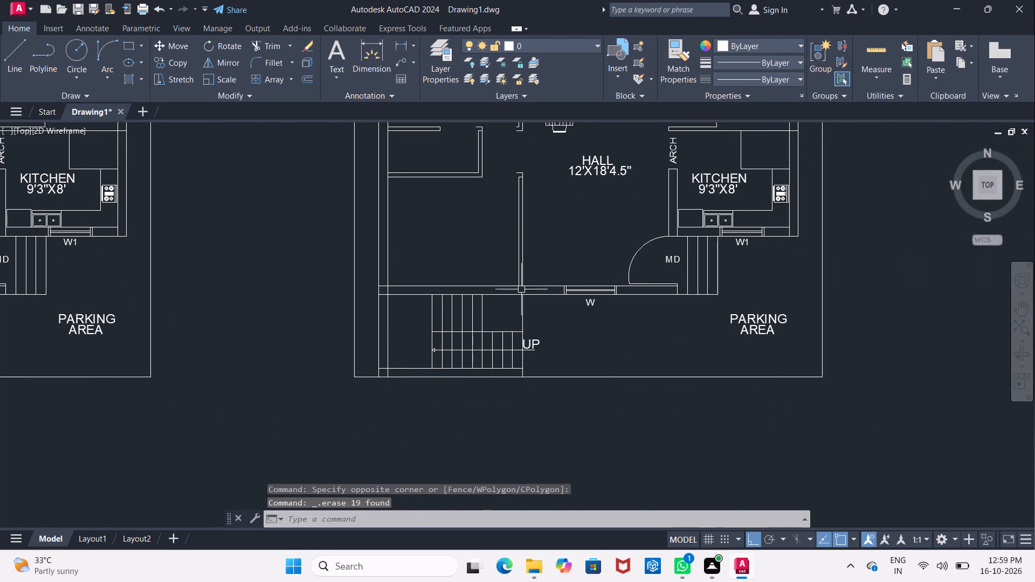
{"action": "left_click_drag", "start_coordinate": [546, 275], "coordinate": [557, 285]}
{"action": "left_click", "coordinate": [638, 334]}
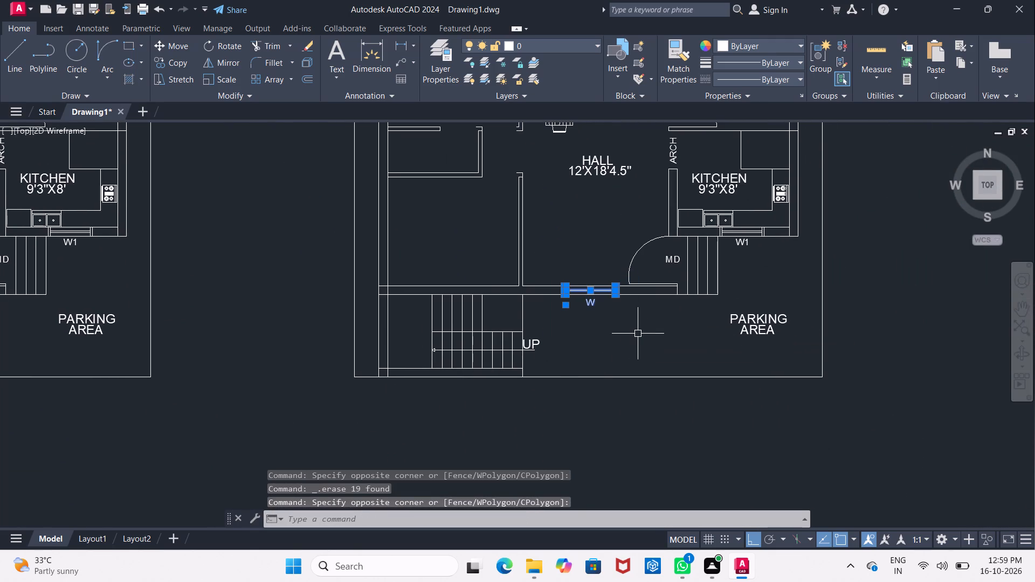
{"action": "key", "text": "Delete"}
Erase the UP label and the direction arrow from the staircase in the copied plan.
{"action": "scroll", "coordinate": [535, 354], "scroll_direction": "up", "scroll_amount": 2}
{"action": "left_click", "coordinate": [523, 334]}
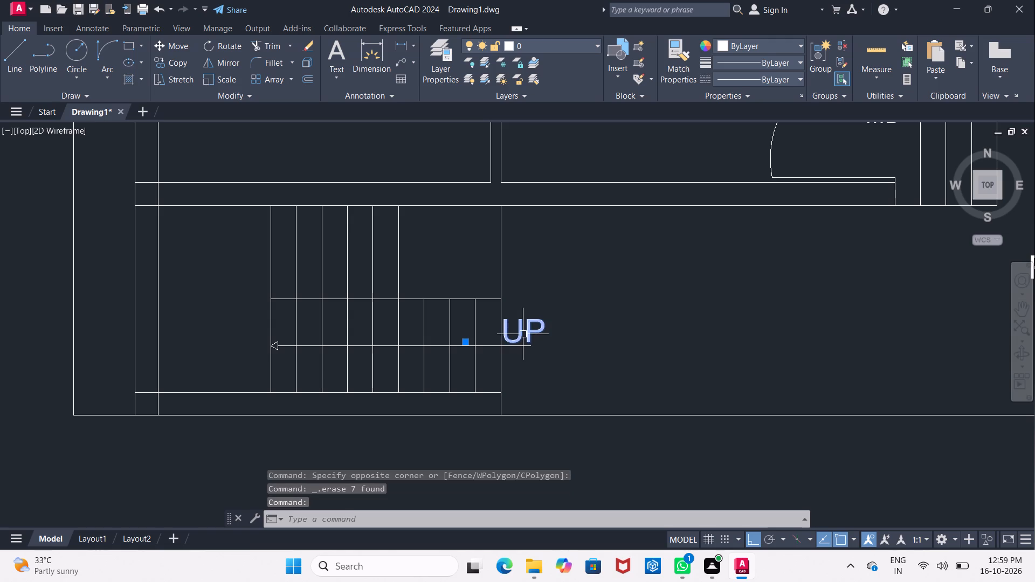
{"action": "key", "text": "Delete"}
{"action": "left_click", "coordinate": [225, 325]}
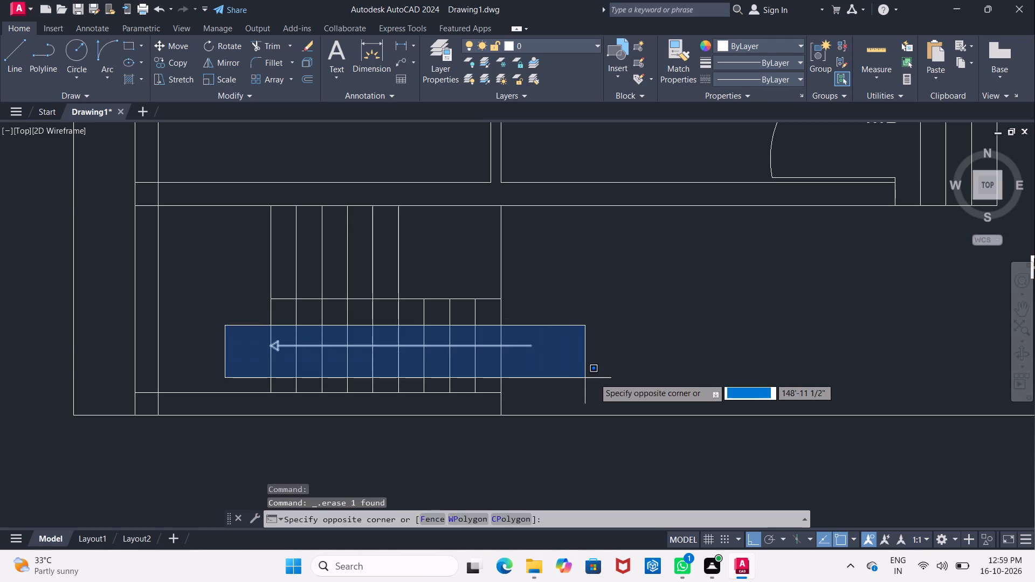
{"action": "left_click", "coordinate": [597, 378]}
{"action": "key", "text": "Delete"}
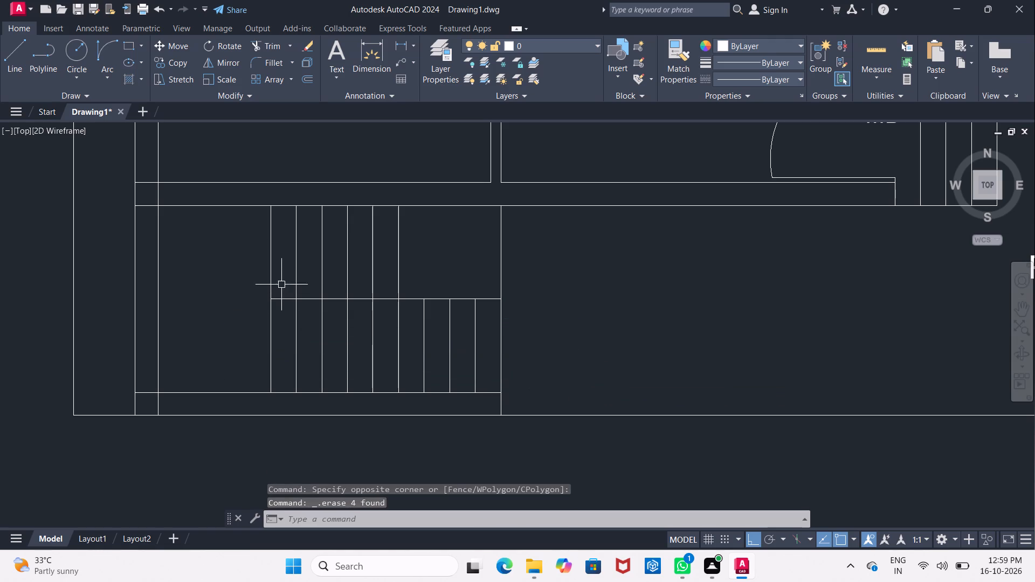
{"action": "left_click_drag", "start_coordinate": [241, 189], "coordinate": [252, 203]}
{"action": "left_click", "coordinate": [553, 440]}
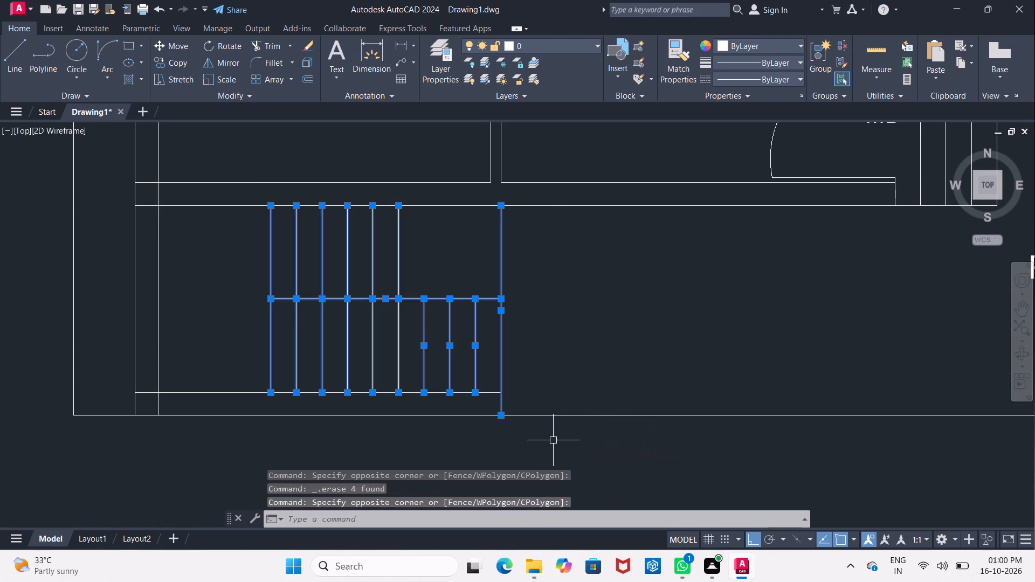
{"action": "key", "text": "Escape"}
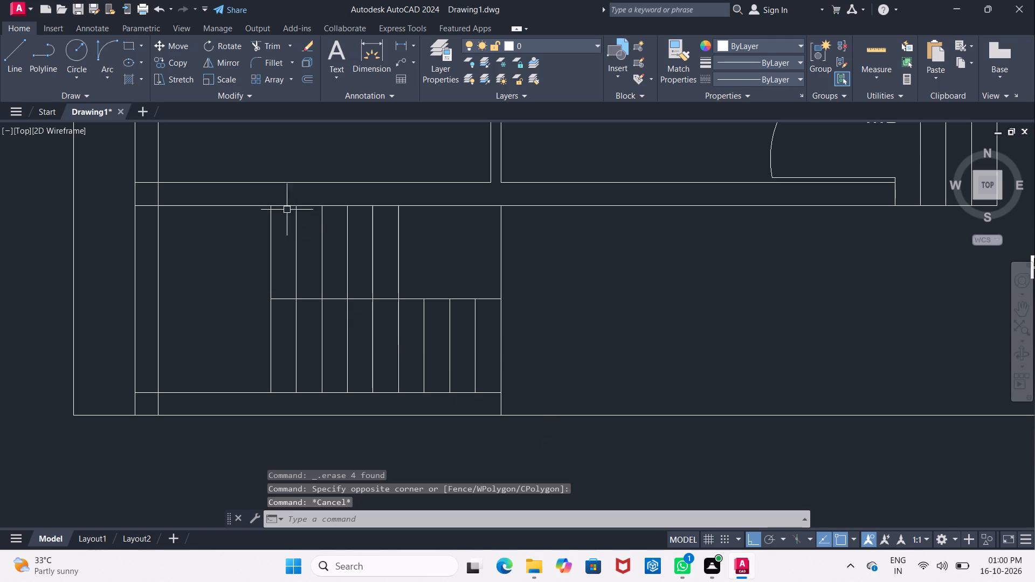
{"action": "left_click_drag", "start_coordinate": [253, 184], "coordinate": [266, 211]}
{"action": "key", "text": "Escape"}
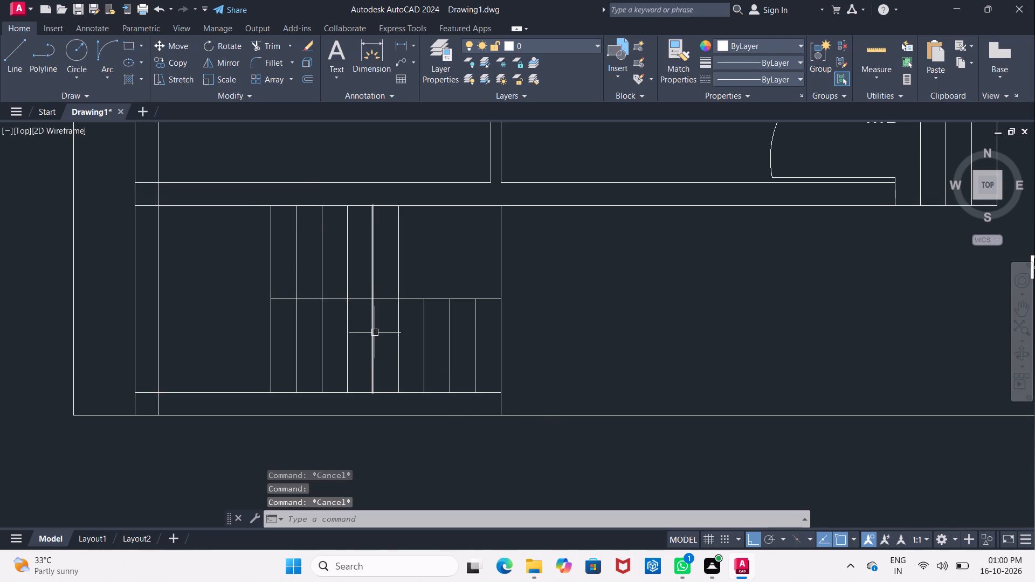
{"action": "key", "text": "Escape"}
Erase the staircase's tread lines and the horizontal line dividing its flights, keeping the surrounding walls.
{"action": "left_click_drag", "start_coordinate": [246, 195], "coordinate": [253, 210]}
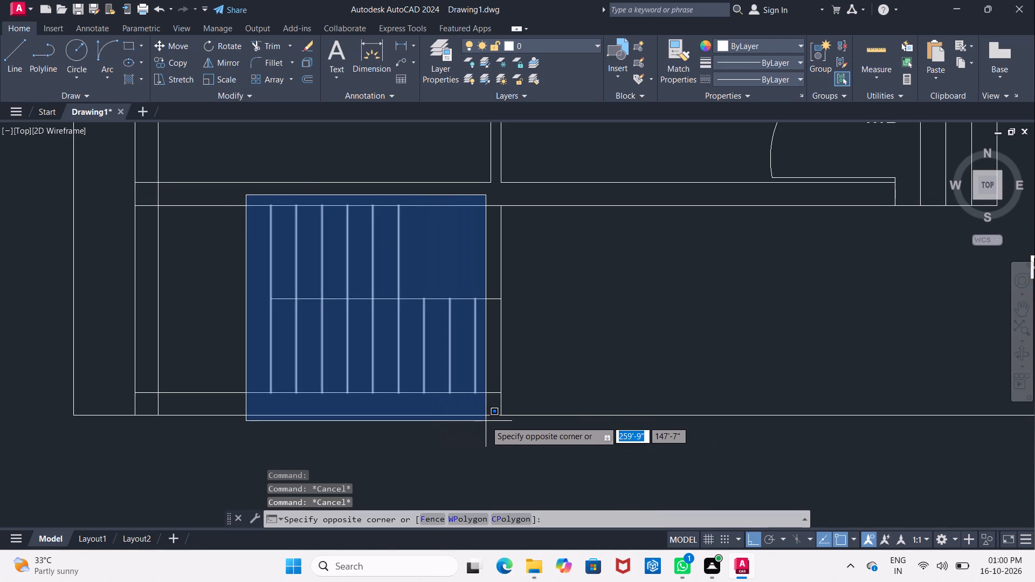
{"action": "left_click", "coordinate": [486, 421]}
{"action": "key", "text": "Delete"}
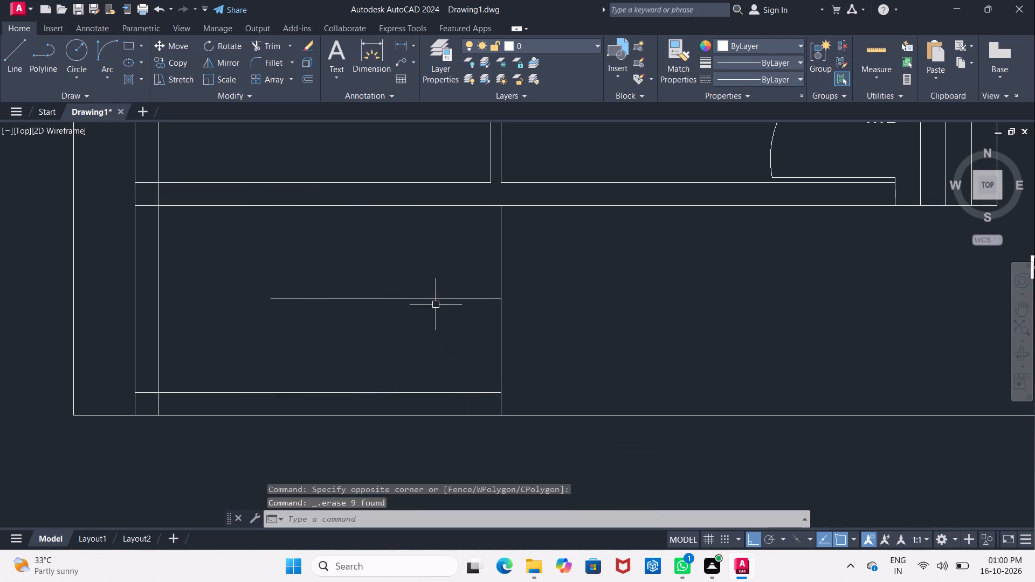
{"action": "left_click", "coordinate": [436, 300]}
{"action": "key", "text": "Delete"}
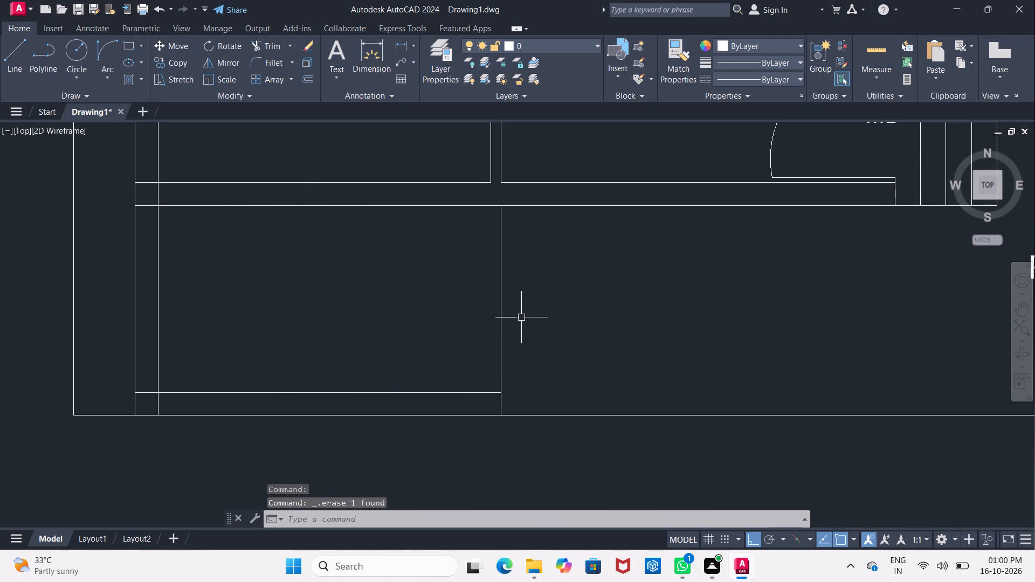
Erase the four entrance step lines outside the main door in the copied plan.
{"action": "middle_click_drag", "start_coordinate": [521, 317], "coordinate": [481, 323]}
{"action": "scroll", "coordinate": [481, 323], "scroll_direction": "down", "scroll_amount": 1}
{"action": "middle_click_drag", "start_coordinate": [586, 325], "coordinate": [396, 389]}
{"action": "scroll", "coordinate": [402, 383], "scroll_direction": "down", "scroll_amount": 1}
{"action": "scroll", "coordinate": [513, 327], "scroll_direction": "up", "scroll_amount": 2}
{"action": "left_click_drag", "start_coordinate": [432, 212], "coordinate": [435, 223]}
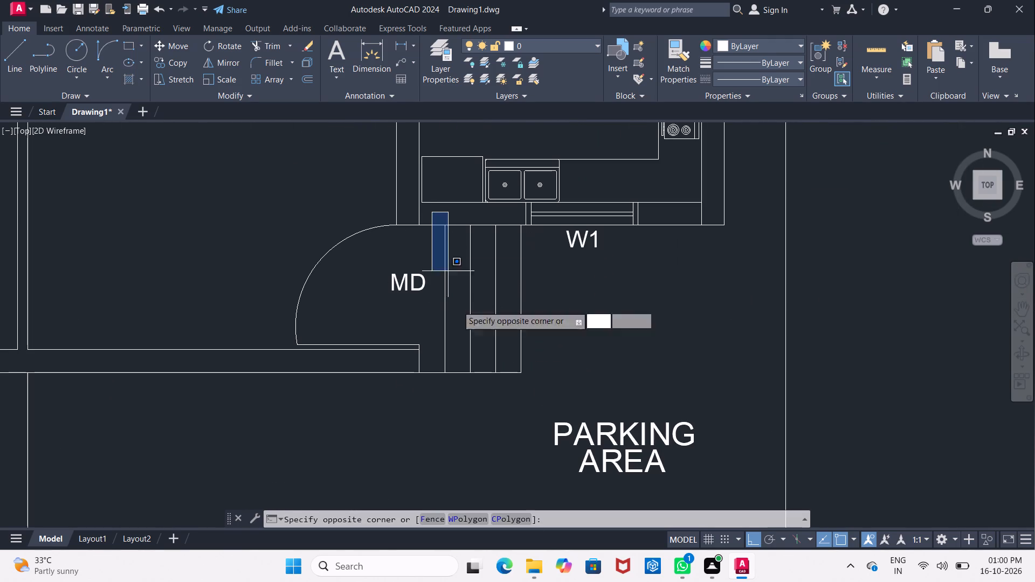
{"action": "left_click", "coordinate": [559, 454]}
{"action": "key", "text": "Delete"}
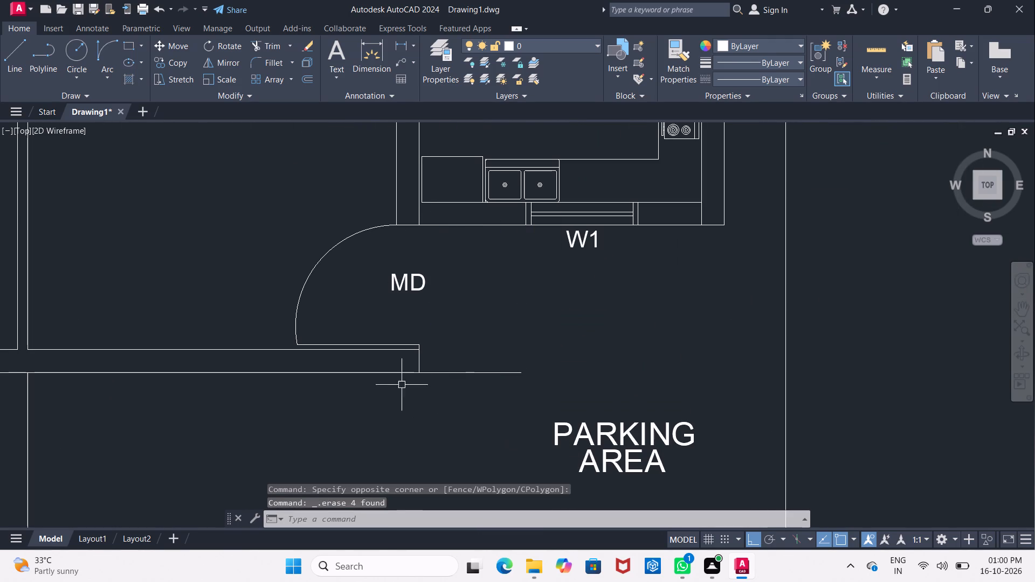
Erase the main door's leaf, swing arc and MD tag, plus the W1 tag south of the kitchen.
{"action": "left_click", "coordinate": [391, 343]}
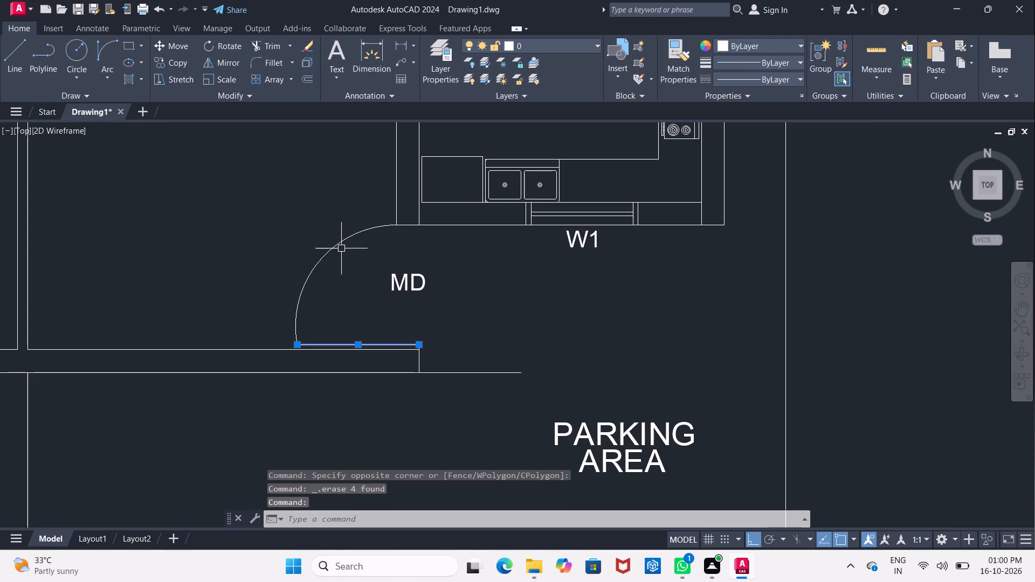
{"action": "left_click", "coordinate": [341, 245]}
{"action": "left_click", "coordinate": [398, 281]}
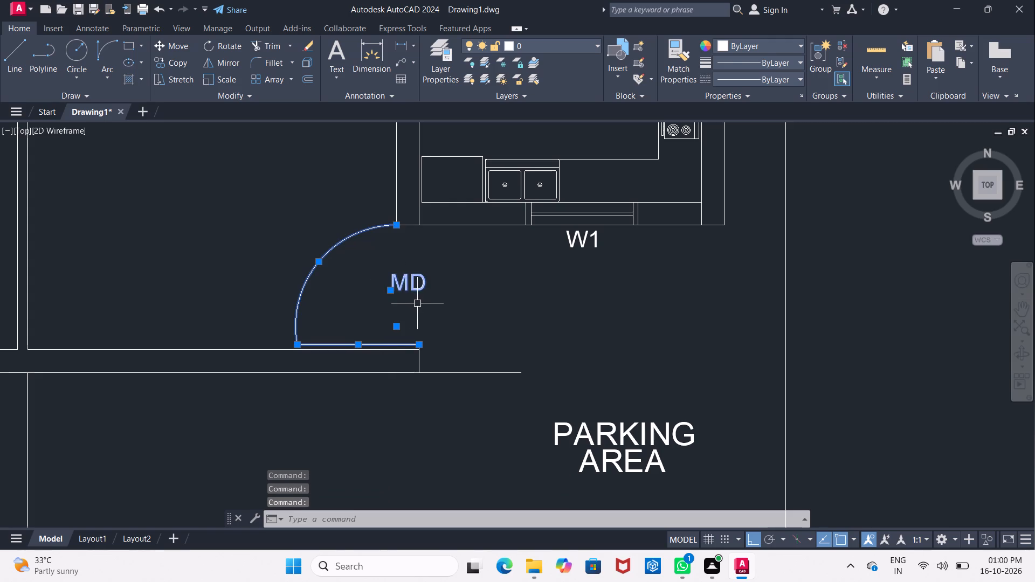
{"action": "key", "text": "Delete"}
{"action": "left_click", "coordinate": [577, 237]}
{"action": "key", "text": "Delete"}
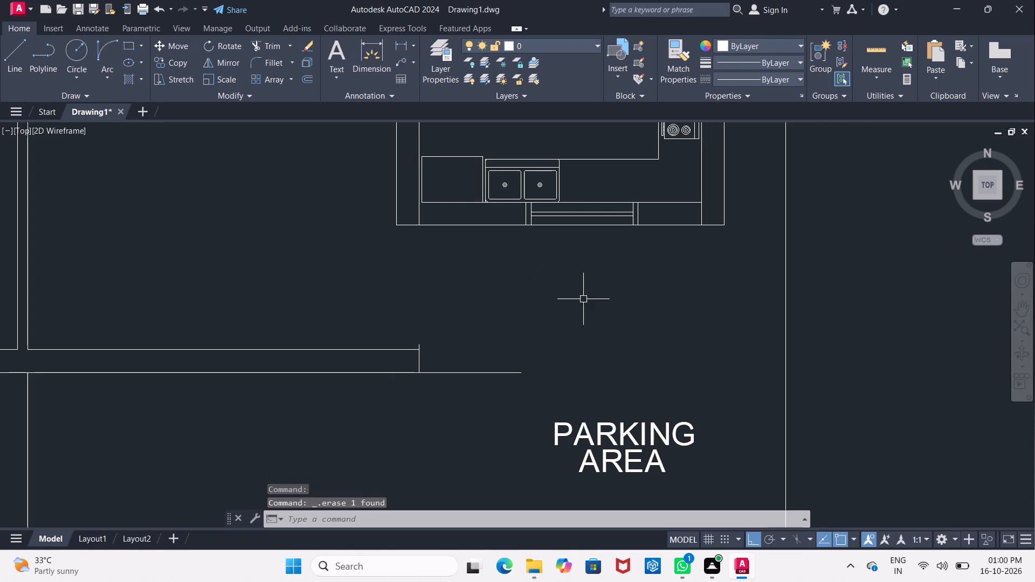
Erase the double-bowl sink from the kitchen counter in the copied plan.
{"action": "scroll", "coordinate": [543, 230], "scroll_direction": "up", "scroll_amount": 1}
{"action": "scroll", "coordinate": [537, 220], "scroll_direction": "down", "scroll_amount": 1}
{"action": "middle_click_drag", "start_coordinate": [537, 220], "coordinate": [551, 272]}
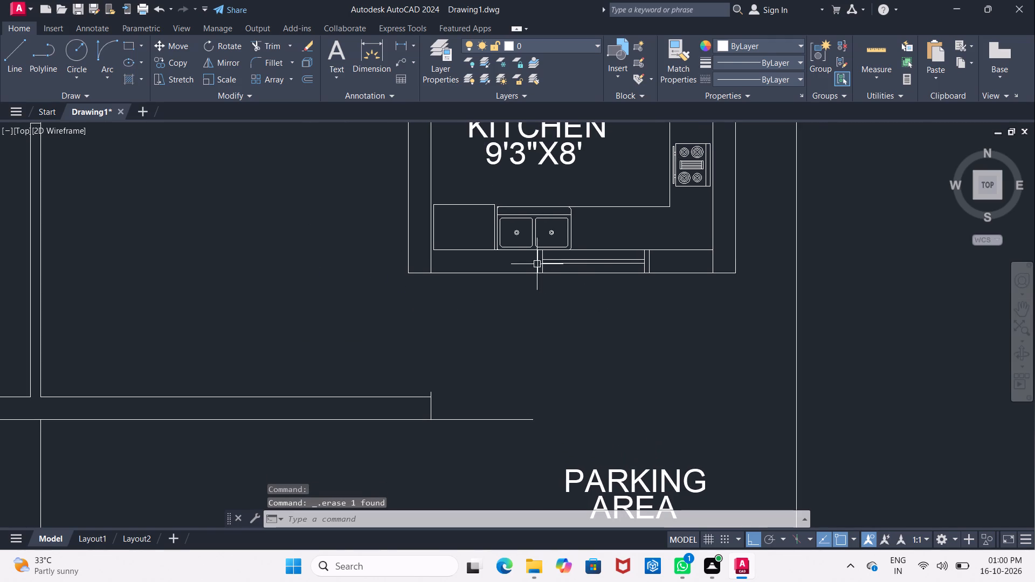
{"action": "scroll", "coordinate": [592, 262], "scroll_direction": "up", "scroll_amount": 1}
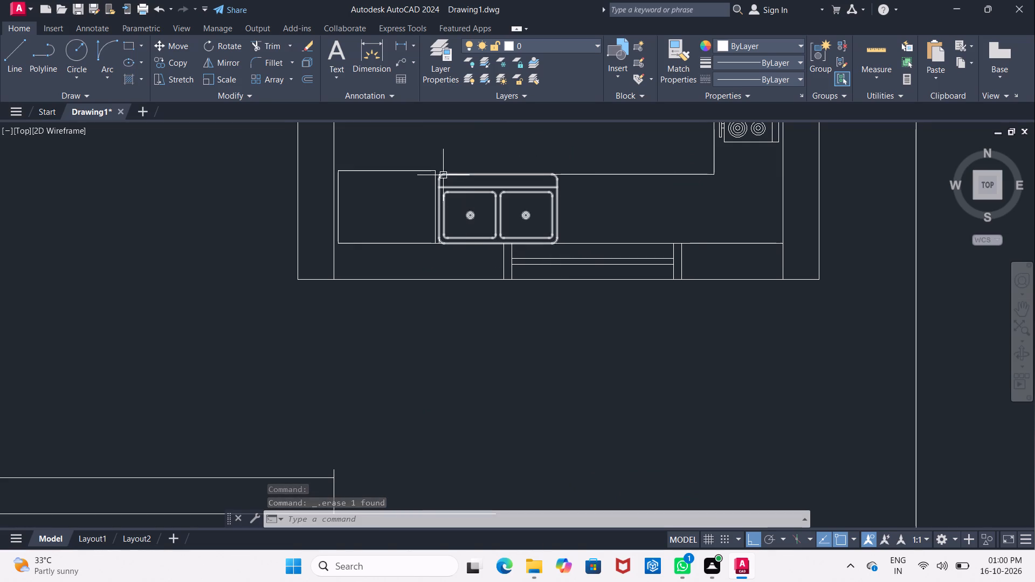
{"action": "left_click", "coordinate": [453, 171]}
{"action": "key", "text": "Delete"}
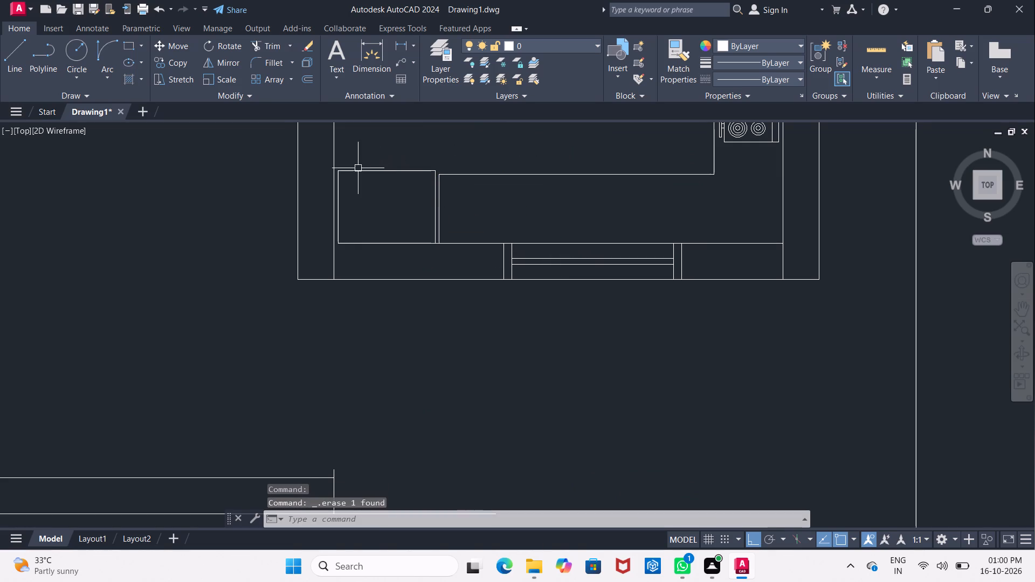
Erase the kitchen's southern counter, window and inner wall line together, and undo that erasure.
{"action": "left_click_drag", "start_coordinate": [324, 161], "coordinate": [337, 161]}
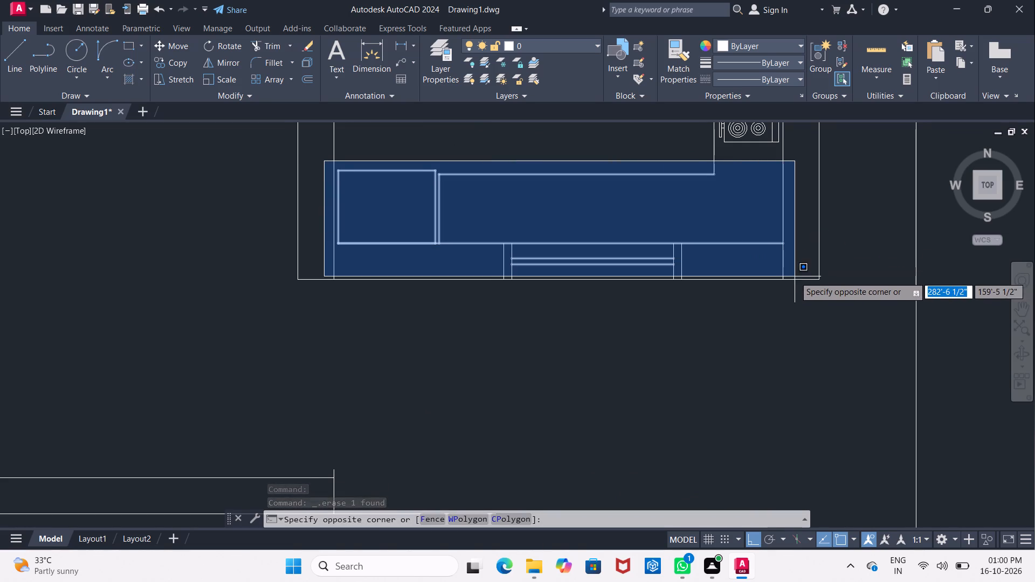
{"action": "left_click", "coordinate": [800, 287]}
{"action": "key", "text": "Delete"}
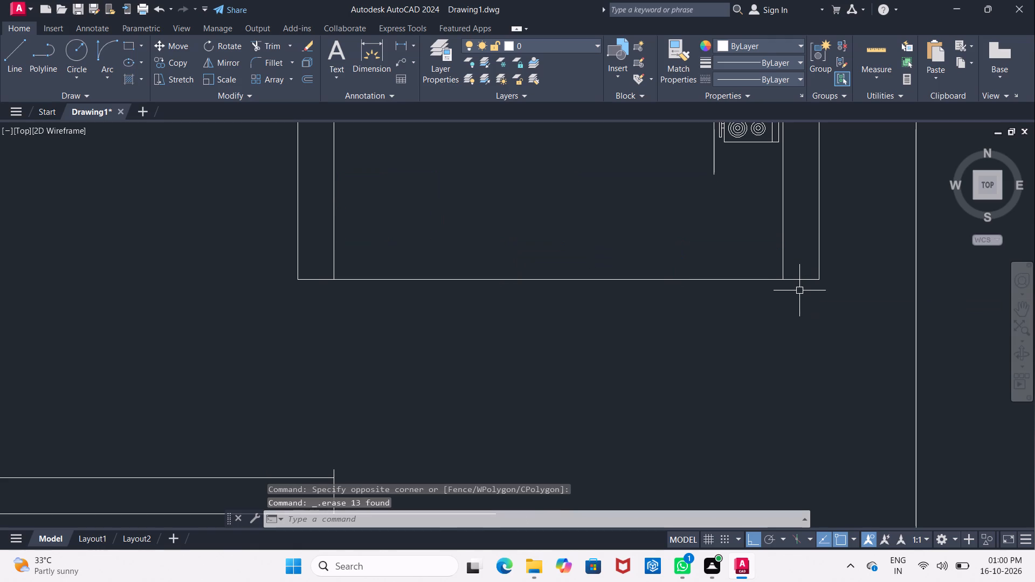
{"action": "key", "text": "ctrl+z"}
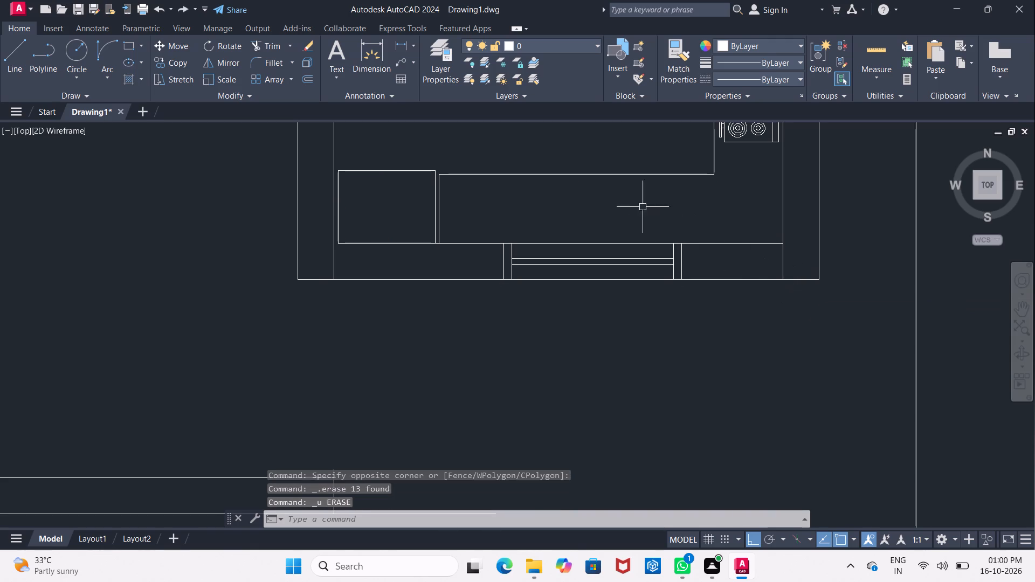
Erase the three lines of the appliance box in the kitchen's southwest corner and the adjacent counter end line.
{"action": "left_click", "coordinate": [364, 171]}
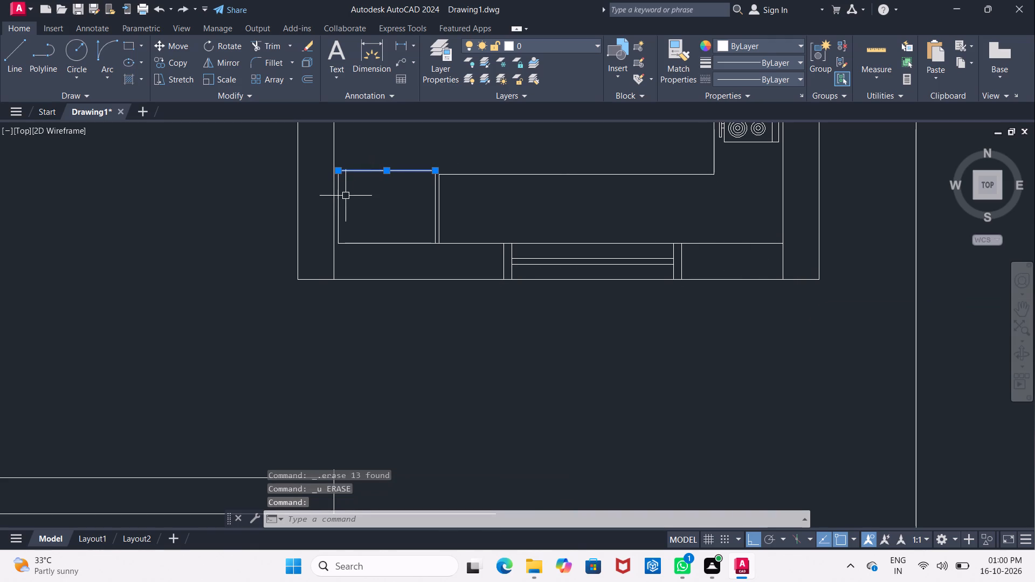
{"action": "left_click", "coordinate": [341, 205]}
{"action": "left_click", "coordinate": [340, 218]}
{"action": "left_click", "coordinate": [340, 237]}
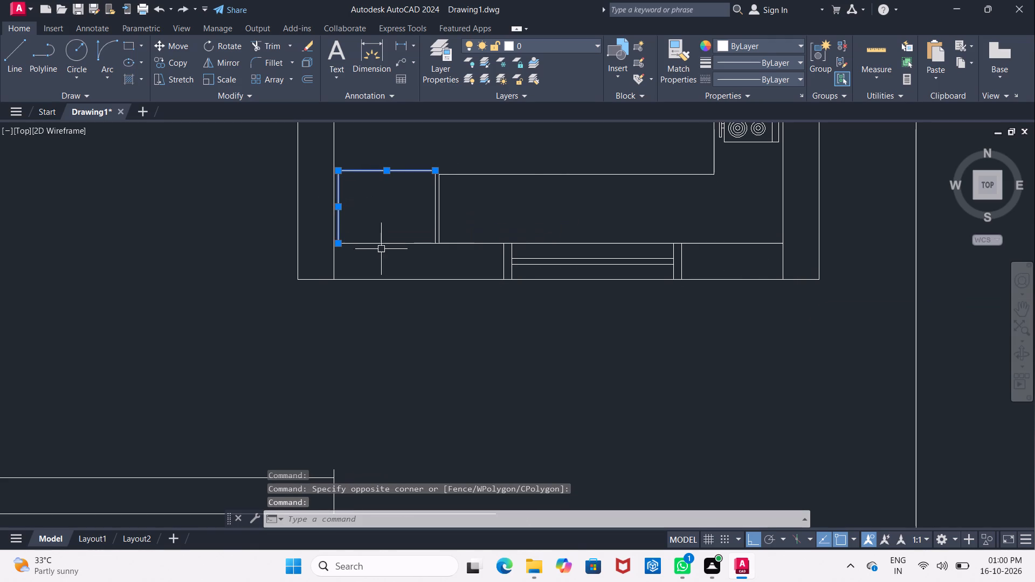
{"action": "scroll", "coordinate": [425, 228], "scroll_direction": "up", "scroll_amount": 2}
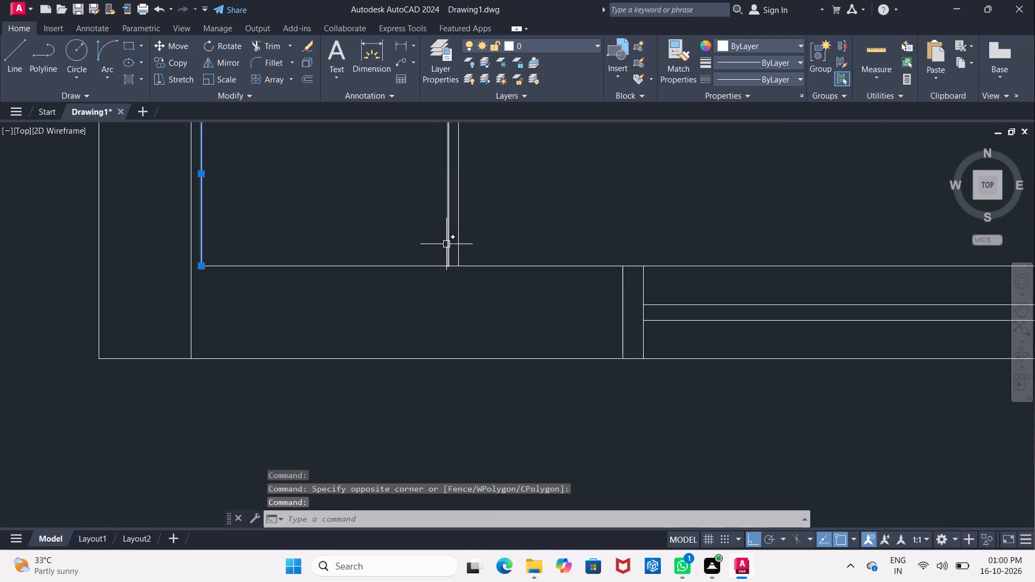
{"action": "left_click", "coordinate": [446, 244]}
{"action": "left_click", "coordinate": [459, 248]}
{"action": "key", "text": "Delete"}
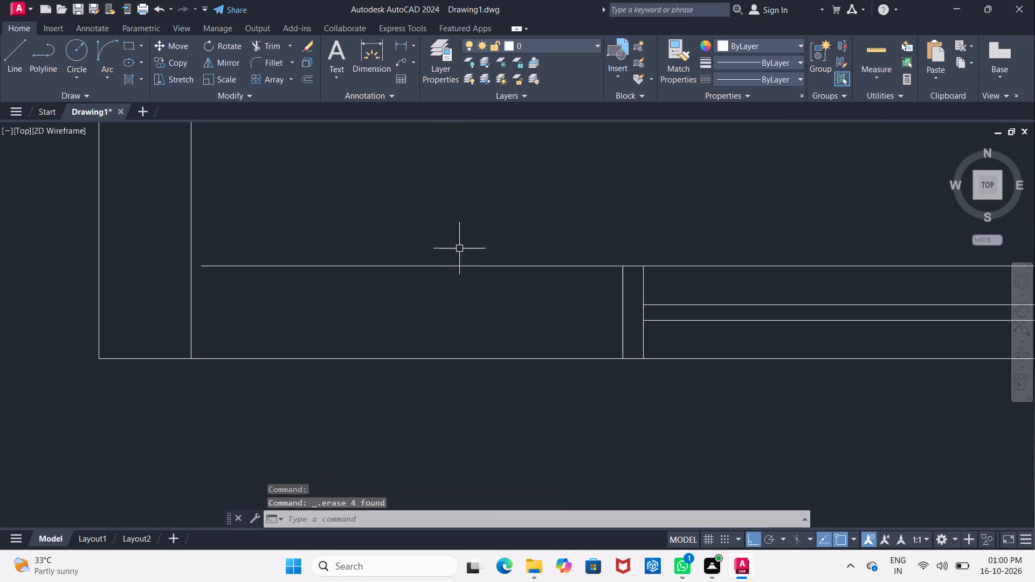
Erase the window from the kitchen's south wall, keeping the wall lines.
{"action": "scroll", "coordinate": [468, 248], "scroll_direction": "down", "scroll_amount": 2}
{"action": "left_click_drag", "start_coordinate": [520, 240], "coordinate": [525, 250]}
{"action": "left_click", "coordinate": [741, 337]}
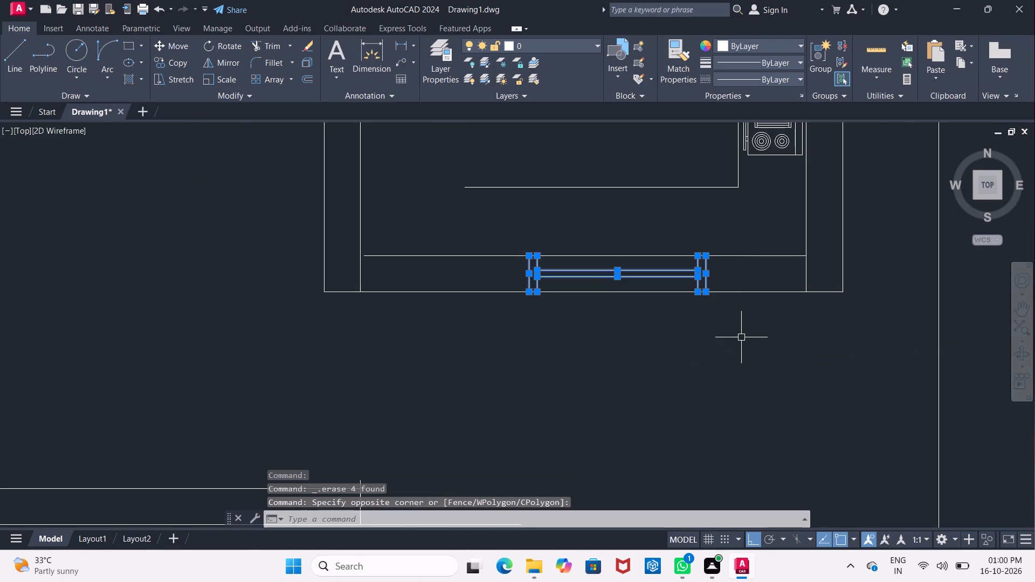
{"action": "key", "text": "Delete"}
Erase the two remaining counter edge lines and the stove from the kitchen.
{"action": "middle_click_drag", "start_coordinate": [629, 249], "coordinate": [589, 365]}
{"action": "scroll", "coordinate": [626, 264], "scroll_direction": "down", "scroll_amount": 1}
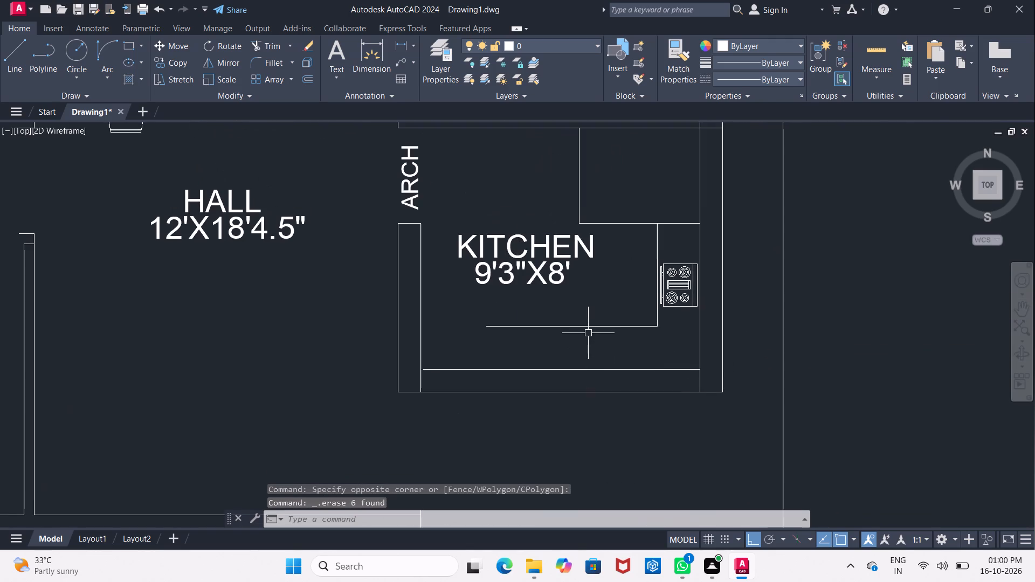
{"action": "left_click", "coordinate": [586, 326]}
{"action": "key", "text": "Delete"}
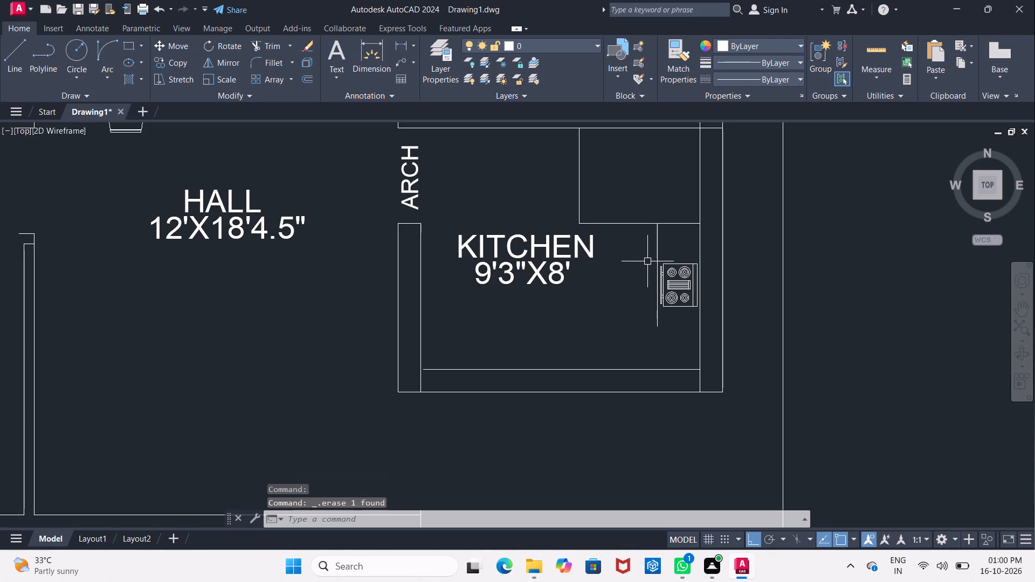
{"action": "left_click", "coordinate": [657, 245]}
{"action": "key", "text": "Delete"}
{"action": "left_click", "coordinate": [670, 262]}
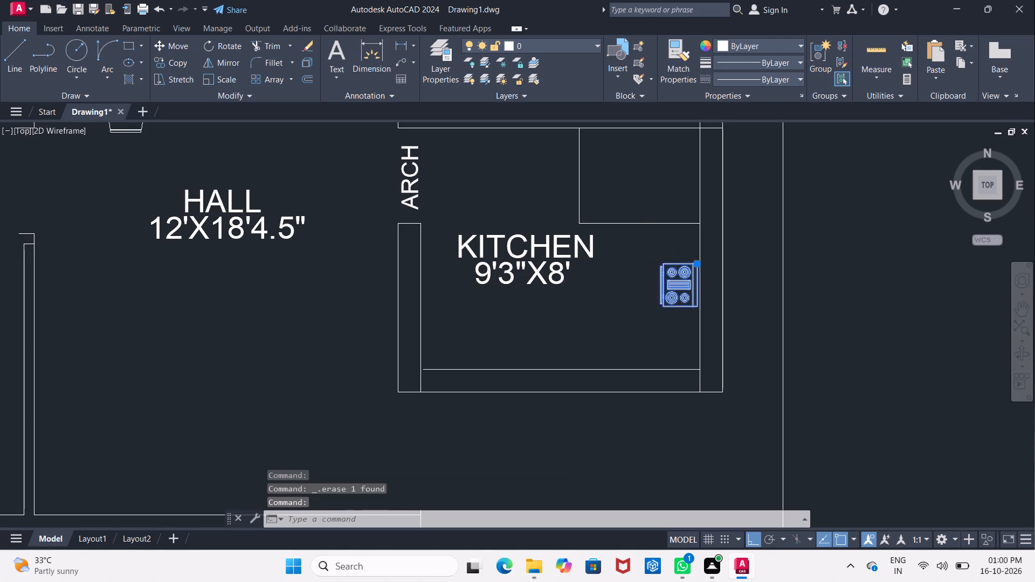
{"action": "key", "text": "Delete"}
Erase the two lines outlining the rectangle in the kitchen's northeast corner.
{"action": "left_click", "coordinate": [646, 228]}
{"action": "left_click", "coordinate": [644, 223]}
{"action": "left_click", "coordinate": [582, 195]}
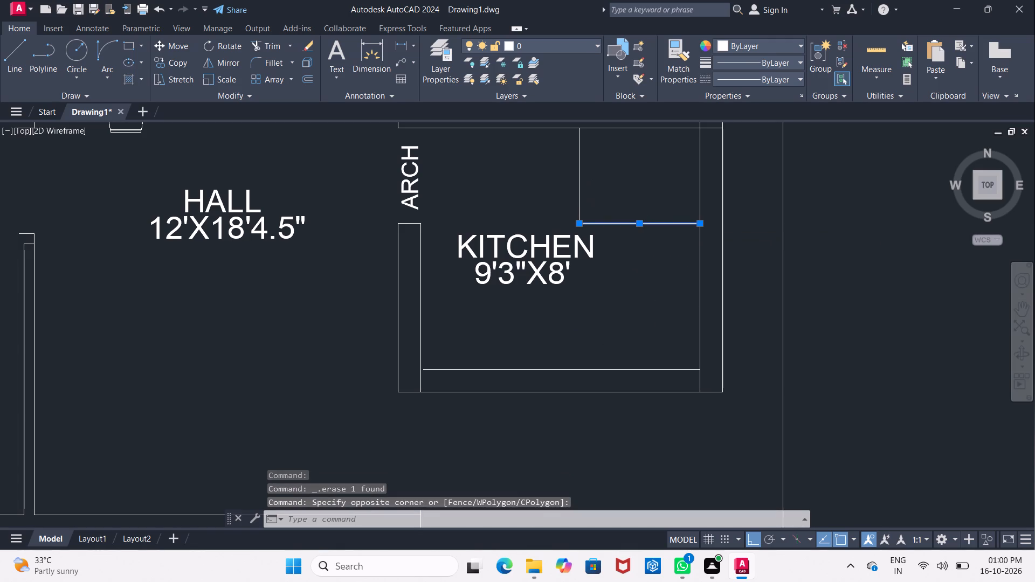
{"action": "key", "text": "Delete"}
Erase the KITCHEN 9'3"X8' label and the ARCH label from the copied plan.
{"action": "left_click", "coordinate": [549, 240]}
{"action": "left_click", "coordinate": [545, 273]}
{"action": "key", "text": "Delete"}
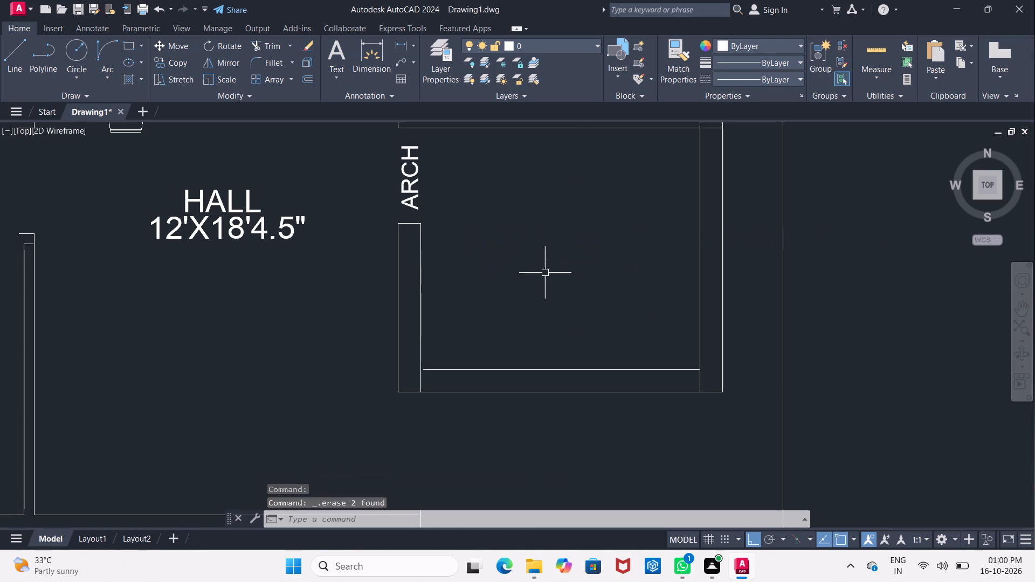
{"action": "left_click", "coordinate": [416, 188]}
{"action": "key", "text": "Delete"}
Erase the HALL name and its 12'X18'4.5" size text from the copied plan.
{"action": "left_click", "coordinate": [239, 209]}
{"action": "left_click", "coordinate": [247, 238]}
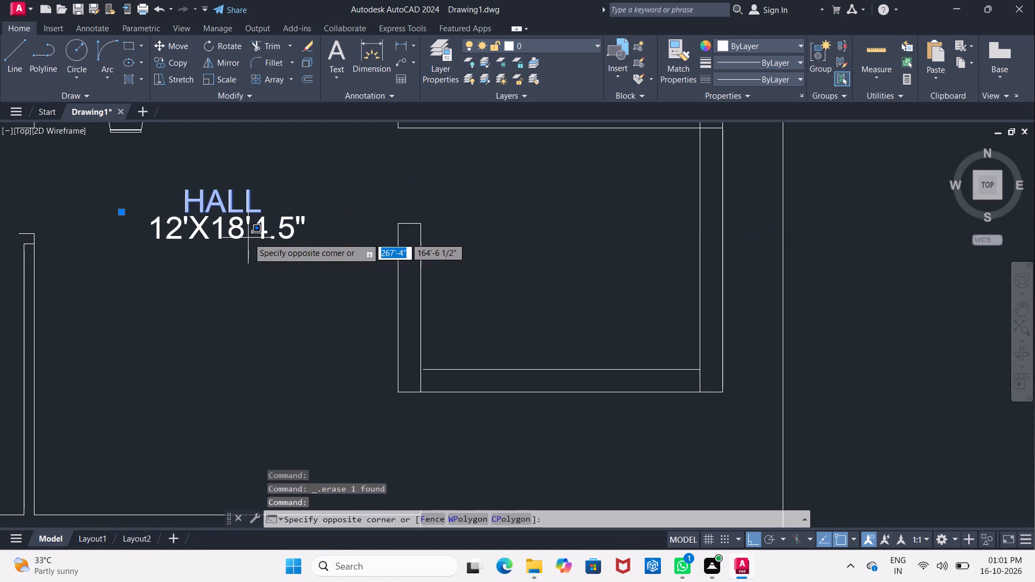
{"action": "key", "text": "Delete"}
{"action": "left_click", "coordinate": [249, 226]}
{"action": "left_click", "coordinate": [218, 231]}
{"action": "key", "text": "Delete"}
Erase the dining furniture from the hall, south of the common toilet.
{"action": "scroll", "coordinate": [229, 232], "scroll_direction": "down", "scroll_amount": 2}
{"action": "middle_click_drag", "start_coordinate": [232, 243], "coordinate": [271, 376]}
{"action": "left_click", "coordinate": [225, 282]}
{"action": "key", "text": "Delete"}
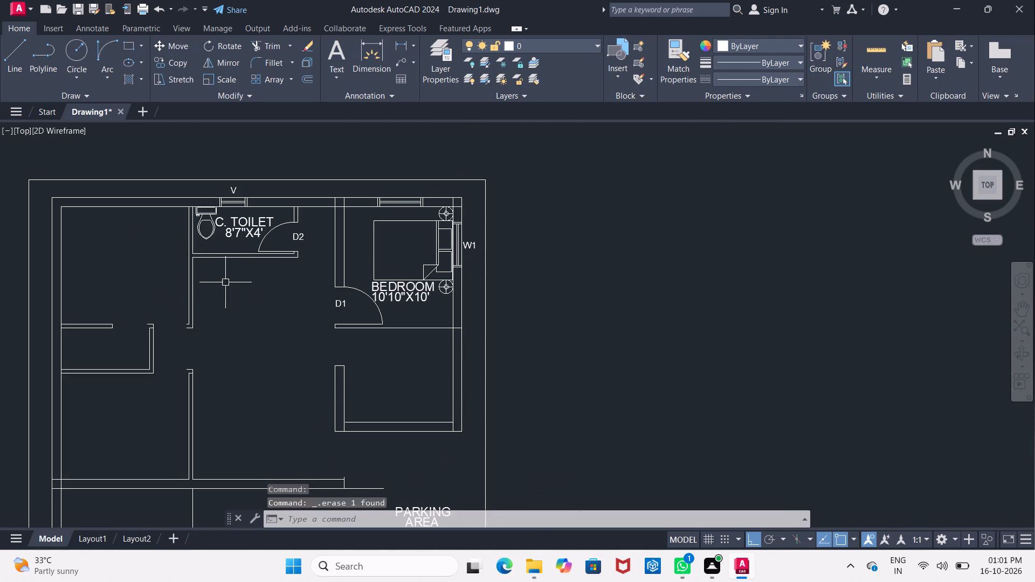
Erase the toilet fixture and the C. TOILET 8'7"X4' label from the common toilet in the copied plan.
{"action": "scroll", "coordinate": [231, 219], "scroll_direction": "up", "scroll_amount": 1}
{"action": "scroll", "coordinate": [189, 206], "scroll_direction": "up", "scroll_amount": 2}
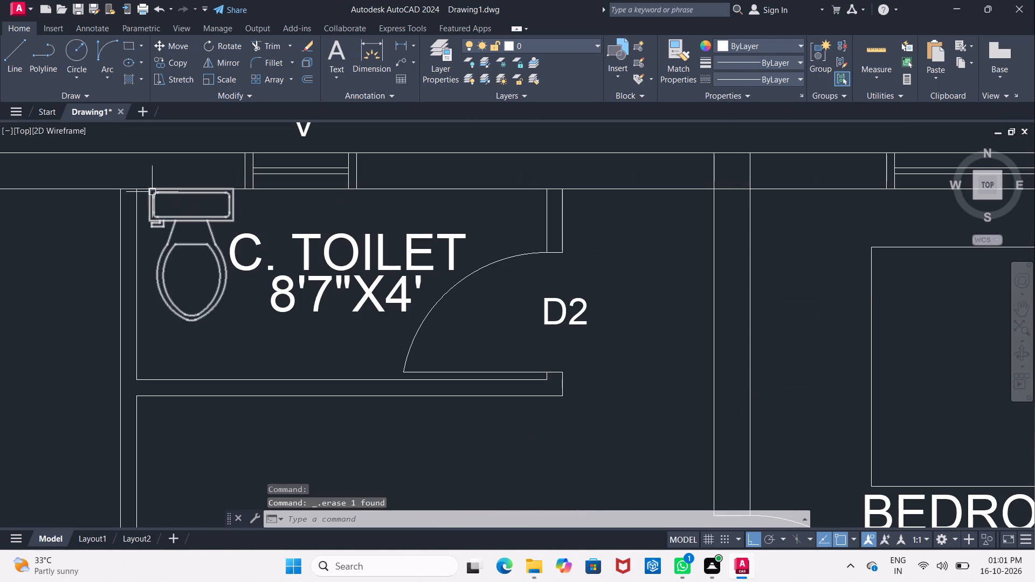
{"action": "left_click", "coordinate": [148, 177]}
{"action": "left_click", "coordinate": [241, 322]}
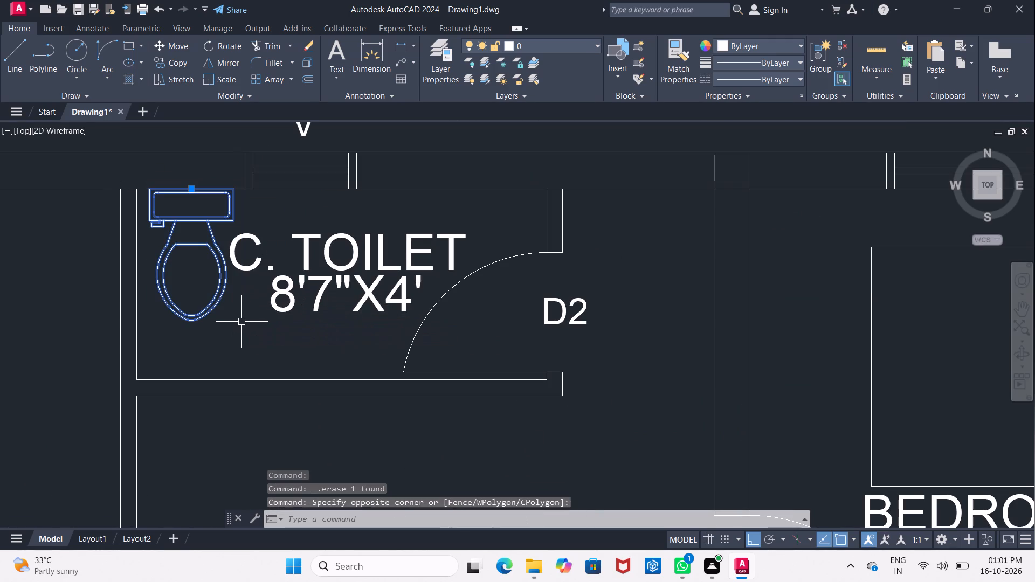
{"action": "key", "text": "Delete"}
{"action": "left_click", "coordinate": [246, 269]}
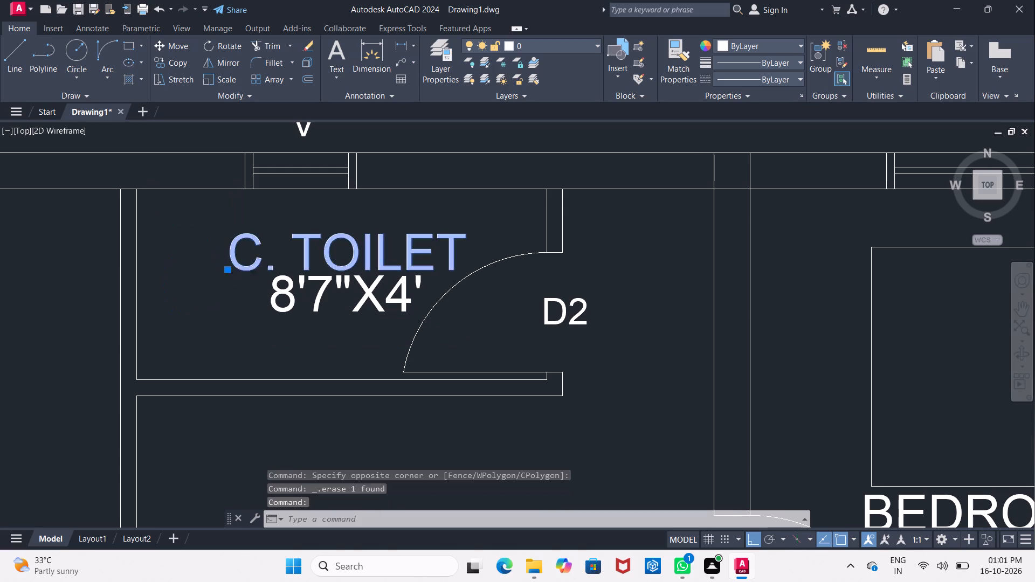
{"action": "key", "text": "Delete"}
{"action": "left_click", "coordinate": [286, 283]}
{"action": "key", "text": "Delete"}
Erase the ventilator and its V label from the north wall of the copied plan's common toilet.
{"action": "middle_click_drag", "start_coordinate": [306, 255], "coordinate": [299, 335]}
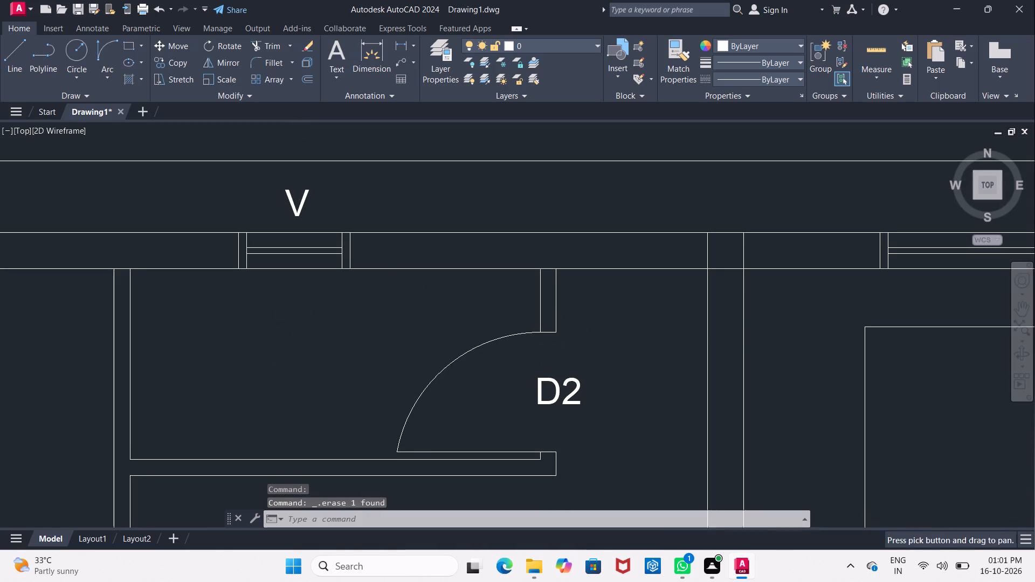
{"action": "left_click", "coordinate": [204, 170]}
{"action": "left_click", "coordinate": [367, 294]}
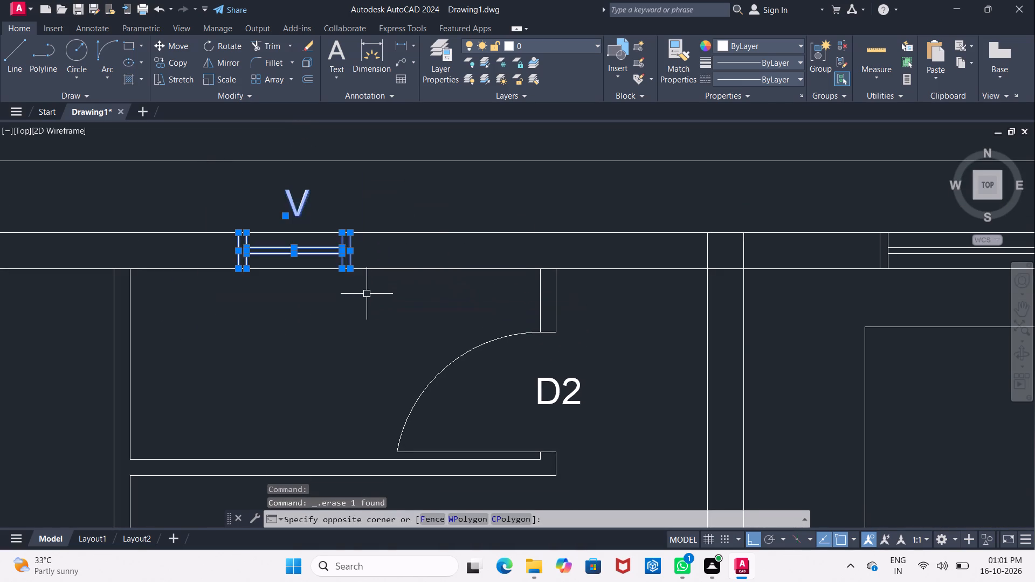
{"action": "key", "text": "Delete"}
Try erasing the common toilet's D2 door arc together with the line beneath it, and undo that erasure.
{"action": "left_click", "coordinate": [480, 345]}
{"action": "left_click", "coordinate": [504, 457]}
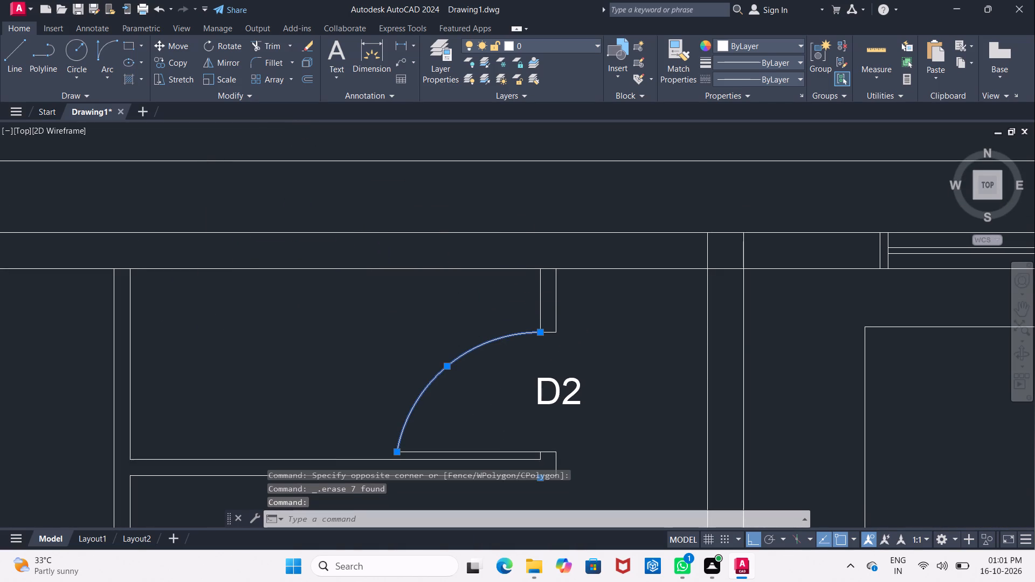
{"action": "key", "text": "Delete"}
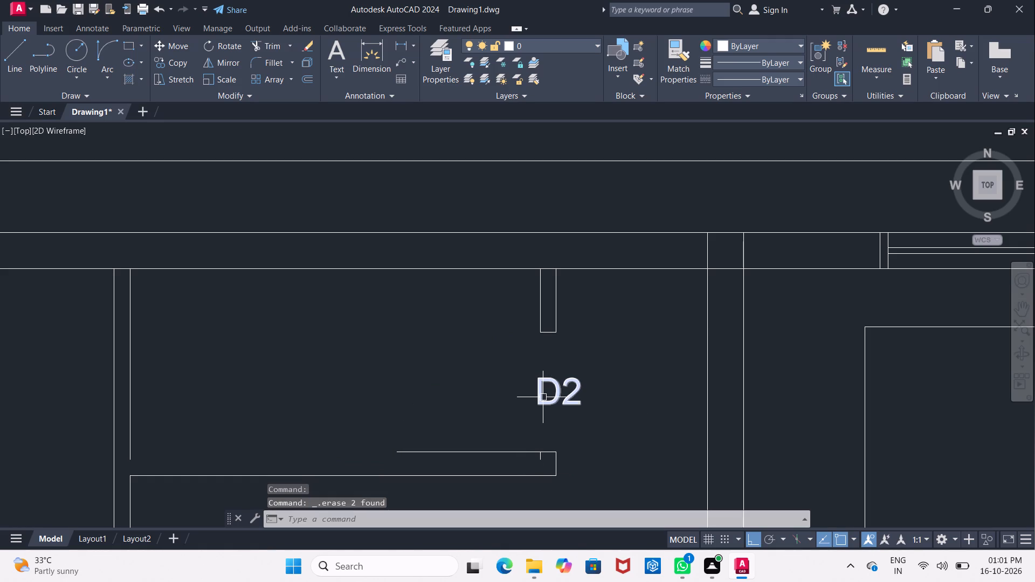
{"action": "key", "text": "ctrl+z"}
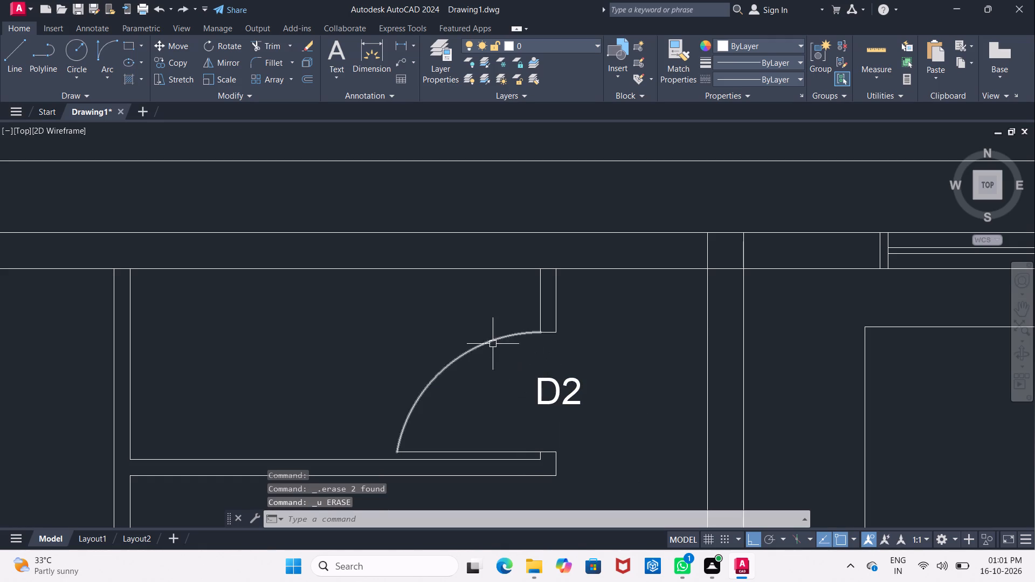
Erase the common toilet's door arc, its door leaf line and the D2 label.
{"action": "left_click", "coordinate": [493, 344]}
{"action": "left_click", "coordinate": [499, 454]}
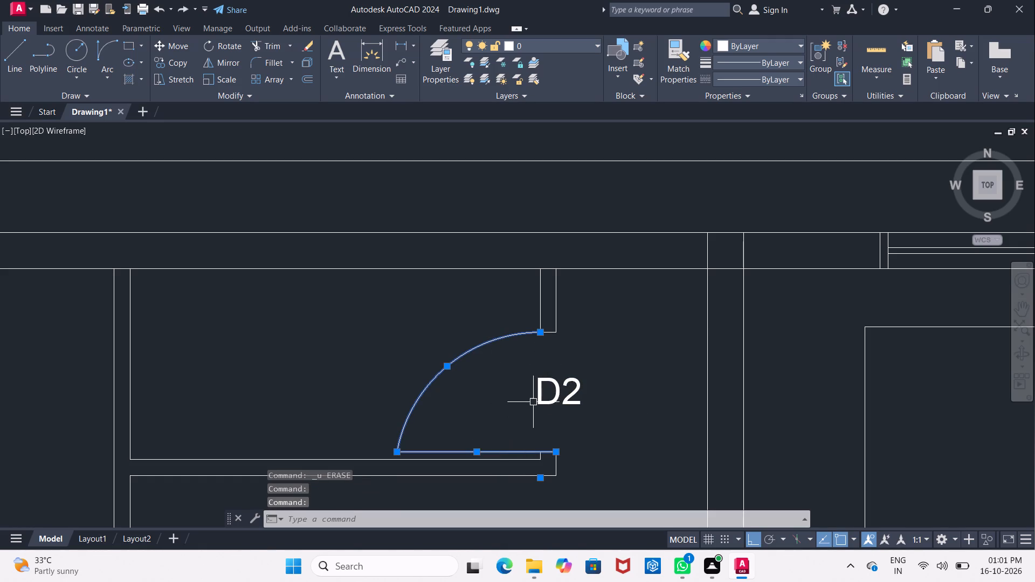
{"action": "left_click", "coordinate": [537, 392]}
{"action": "key", "text": "Delete"}
Erase the window from the north wall of the copied plan's northeast bedroom.
{"action": "middle_click_drag", "start_coordinate": [612, 427], "coordinate": [498, 397]}
{"action": "scroll", "coordinate": [612, 427], "scroll_direction": "down", "scroll_amount": 1}
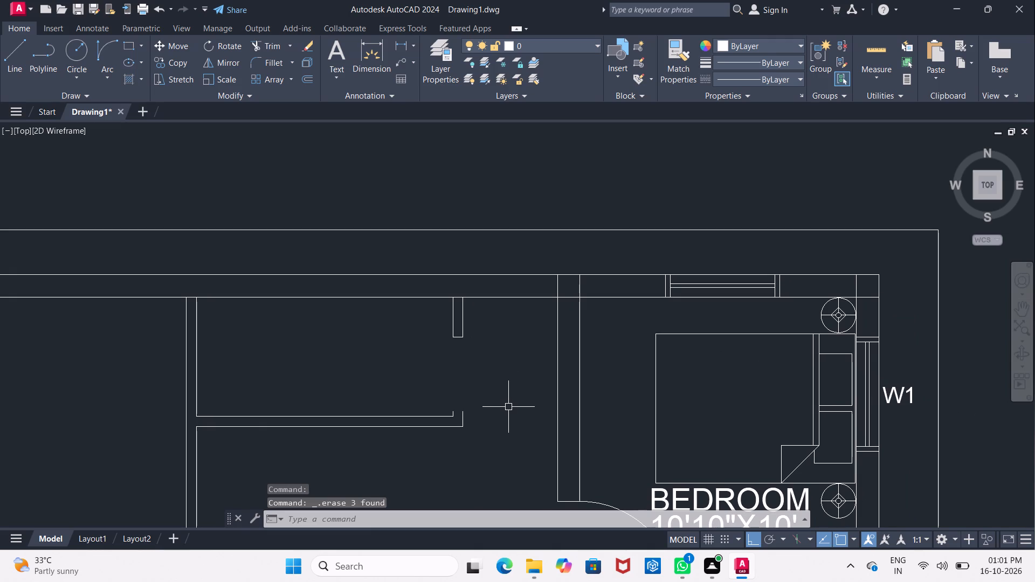
{"action": "middle_click_drag", "start_coordinate": [662, 368], "coordinate": [487, 360]}
{"action": "left_click_drag", "start_coordinate": [475, 250], "coordinate": [479, 256]}
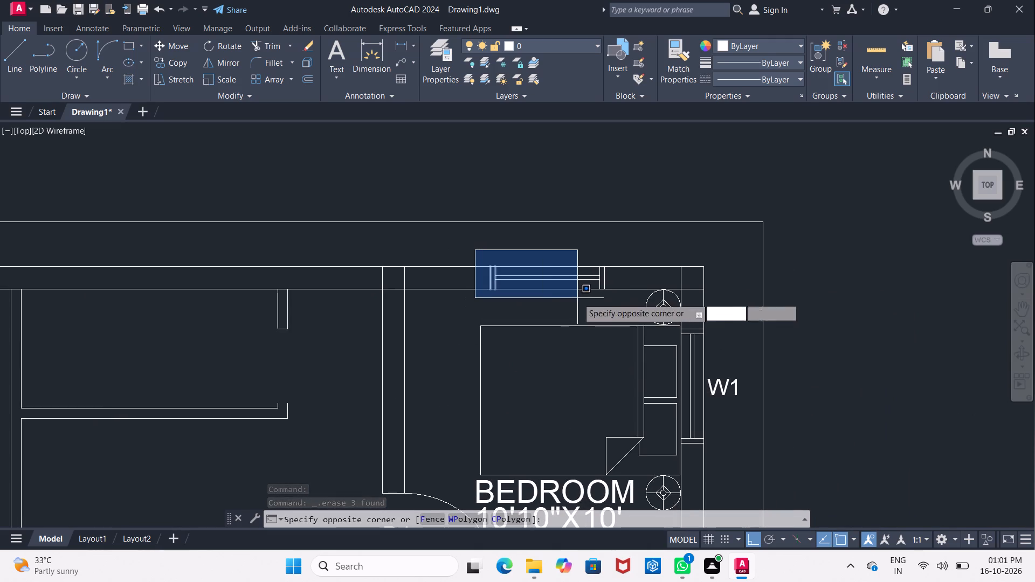
{"action": "left_click", "coordinate": [623, 298]}
{"action": "key", "text": "Delete"}
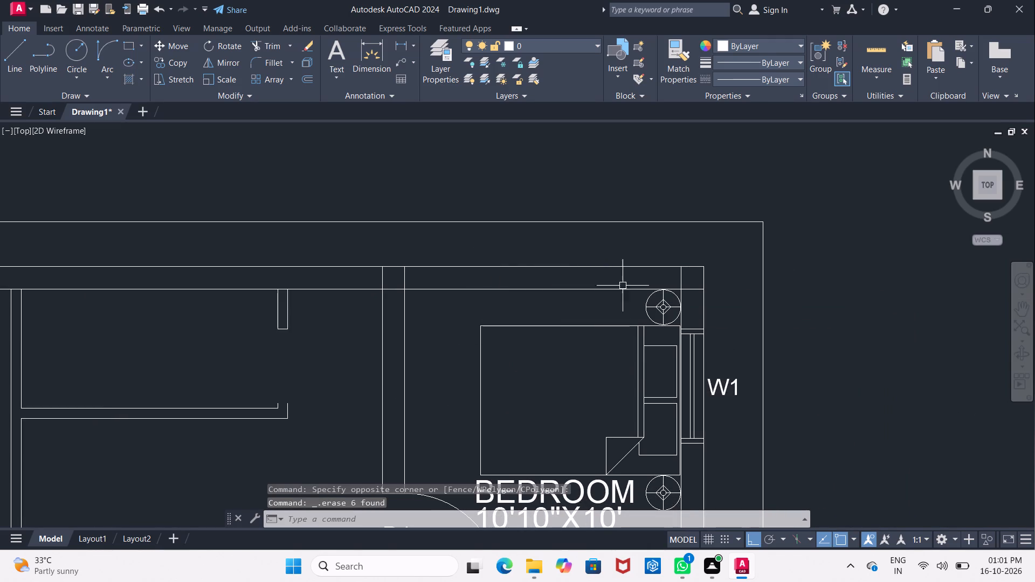
Erase the northeast bedroom's bed, side tables, BEDROOM 10'10"X10' label, and east window with its W1 label.
{"action": "left_click_drag", "start_coordinate": [454, 255], "coordinate": [459, 299]}
{"action": "middle_click_drag", "start_coordinate": [525, 494], "coordinate": [507, 403]}
{"action": "middle_click_drag", "start_coordinate": [507, 403], "coordinate": [489, 343]}
{"action": "scroll", "coordinate": [504, 390], "scroll_direction": "down", "scroll_amount": 1}
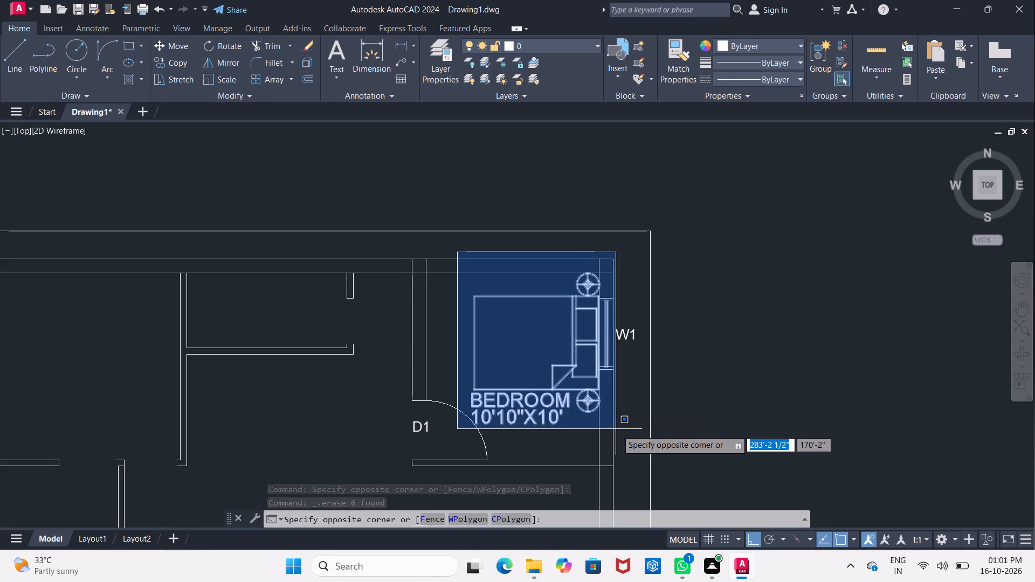
{"action": "left_click", "coordinate": [636, 442]}
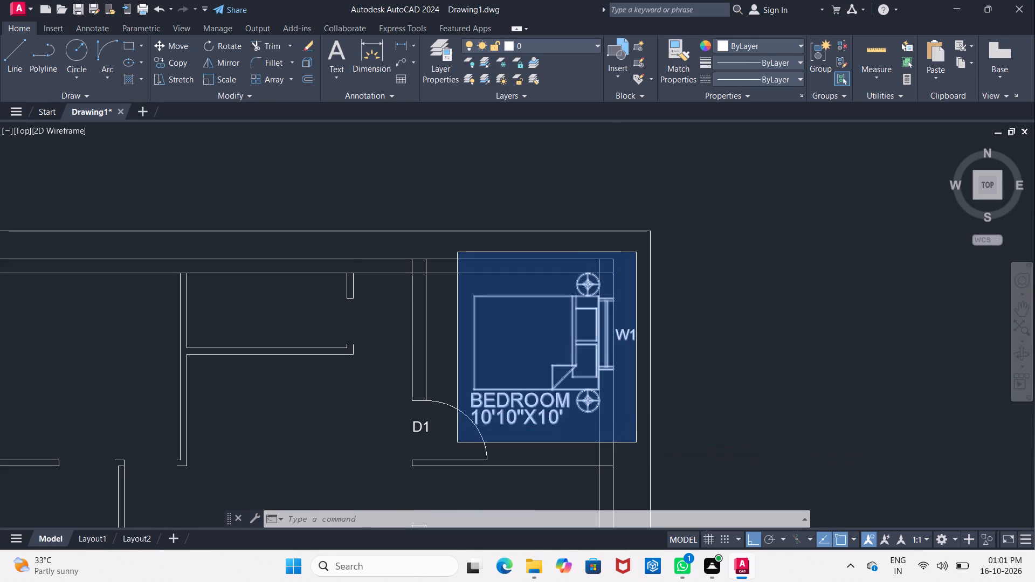
{"action": "key", "text": "Delete"}
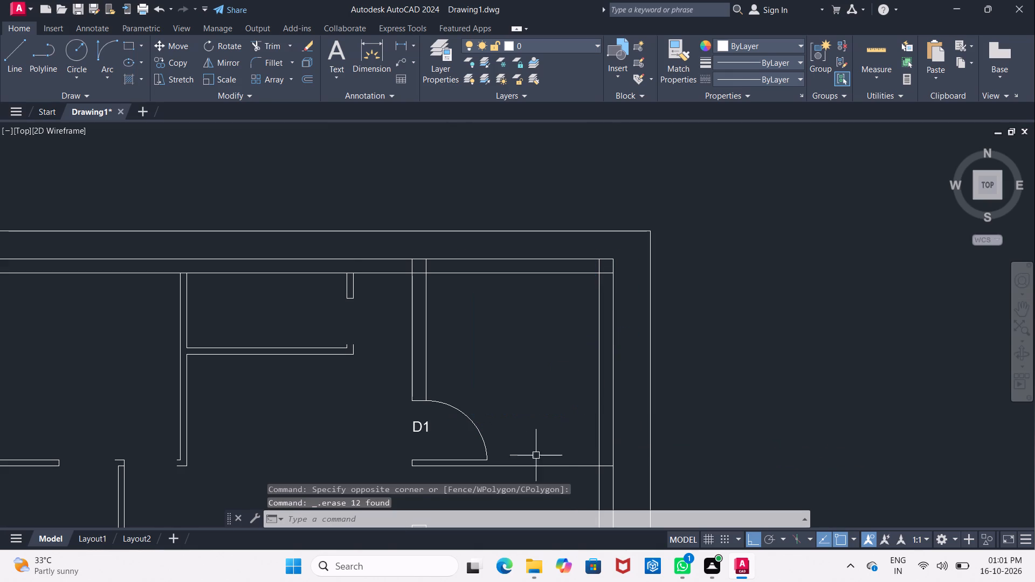
Erase the northeast bedroom's door arc and its D1 label from the copied plan.
{"action": "left_click", "coordinate": [479, 435]}
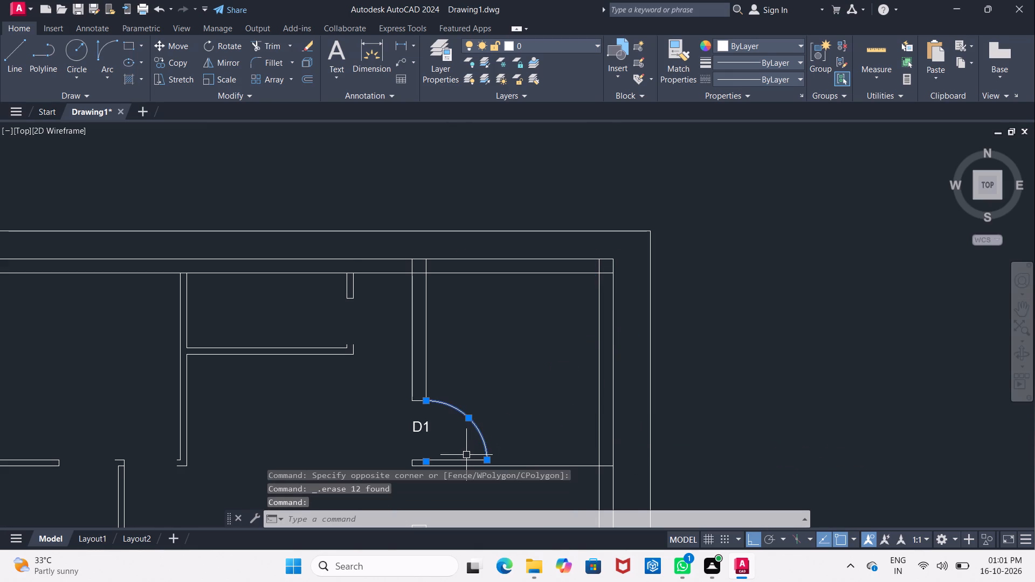
{"action": "middle_click_drag", "start_coordinate": [468, 450], "coordinate": [487, 381]}
{"action": "scroll", "coordinate": [487, 395], "scroll_direction": "up", "scroll_amount": 3}
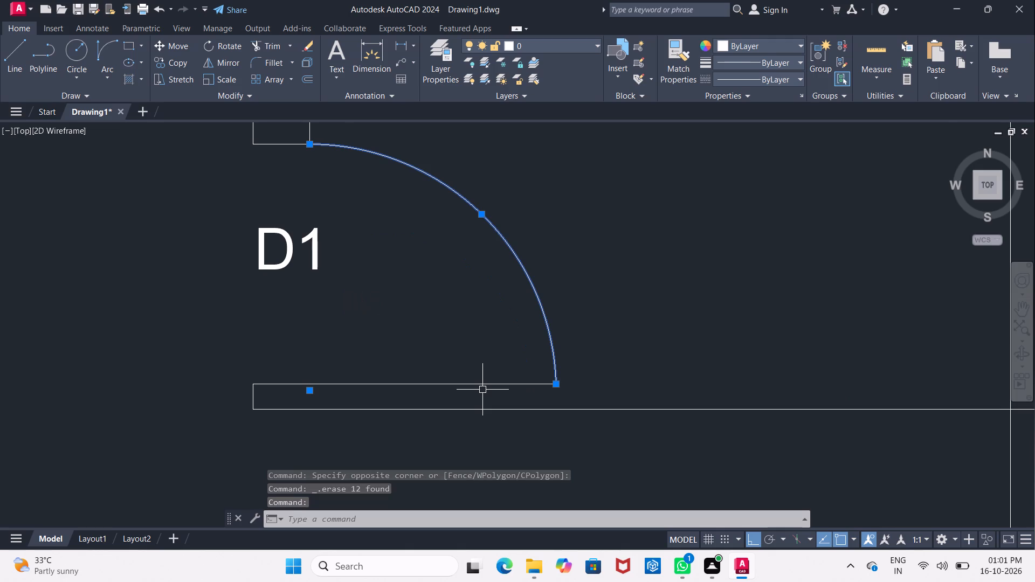
{"action": "key", "text": "Delete"}
{"action": "scroll", "coordinate": [479, 385], "scroll_direction": "down", "scroll_amount": 2}
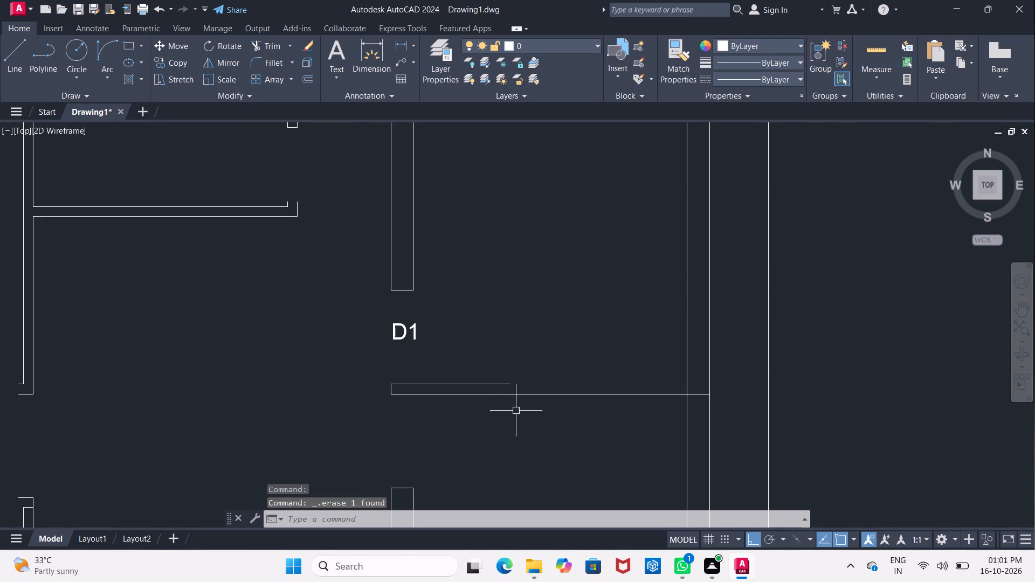
{"action": "middle_click_drag", "start_coordinate": [520, 418], "coordinate": [514, 411]}
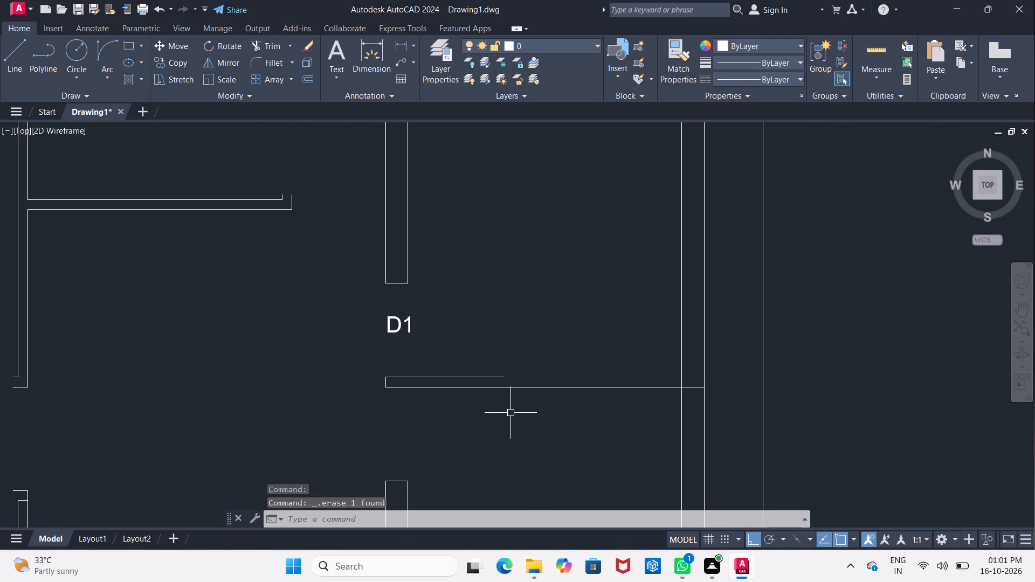
{"action": "scroll", "coordinate": [510, 413], "scroll_direction": "down", "scroll_amount": 1}
{"action": "left_click", "coordinate": [443, 362]}
{"action": "key", "text": "Delete"}
Erase the two-line PARKING AREA label from the copied plan.
{"action": "scroll", "coordinate": [447, 369], "scroll_direction": "down", "scroll_amount": 3}
{"action": "scroll", "coordinate": [482, 441], "scroll_direction": "up", "scroll_amount": 2}
{"action": "middle_click_drag", "start_coordinate": [482, 441], "coordinate": [495, 389]}
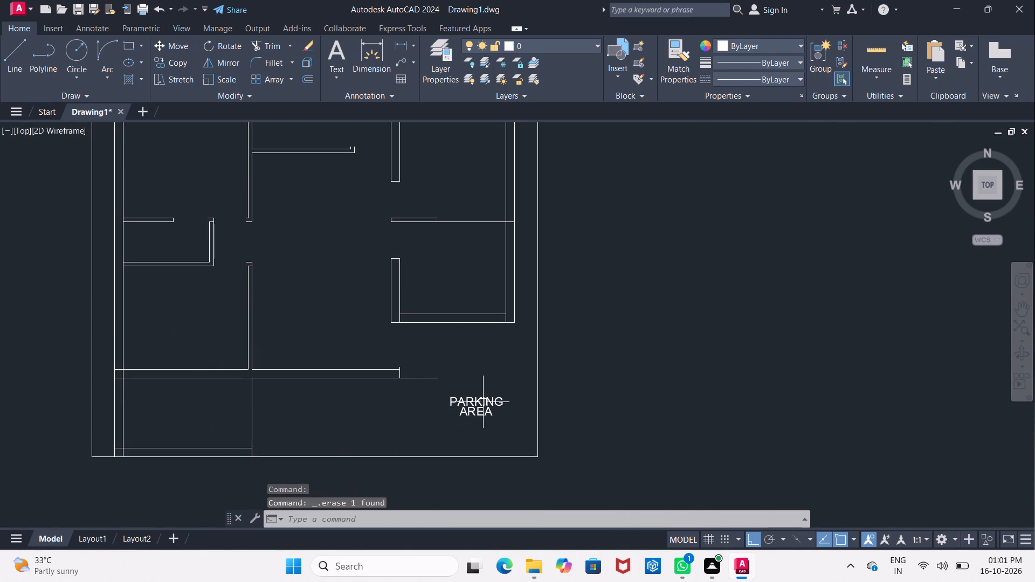
{"action": "left_click", "coordinate": [483, 403]}
{"action": "key", "text": "Delete"}
{"action": "left_click", "coordinate": [478, 411]}
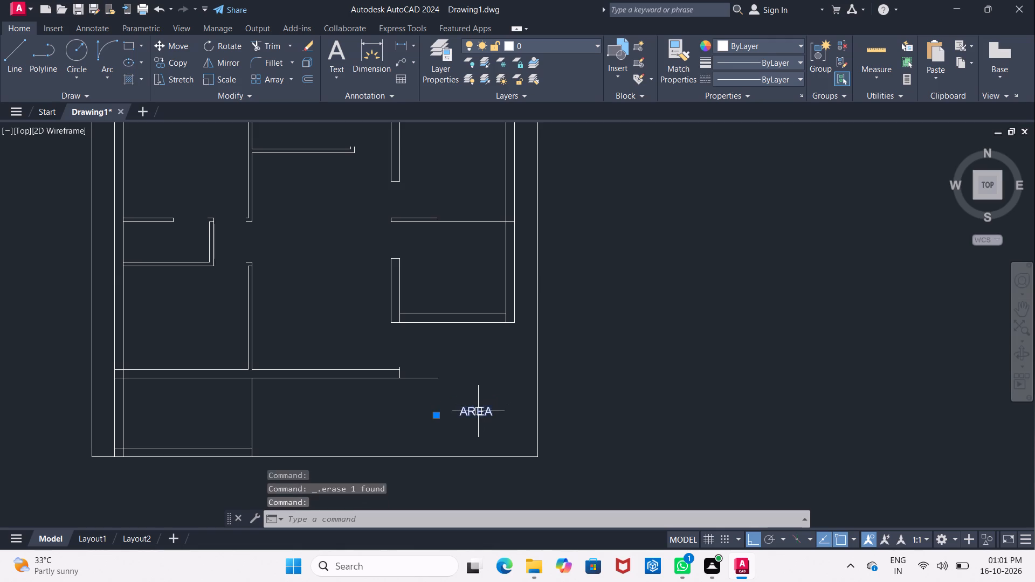
{"action": "key", "text": "Delete"}
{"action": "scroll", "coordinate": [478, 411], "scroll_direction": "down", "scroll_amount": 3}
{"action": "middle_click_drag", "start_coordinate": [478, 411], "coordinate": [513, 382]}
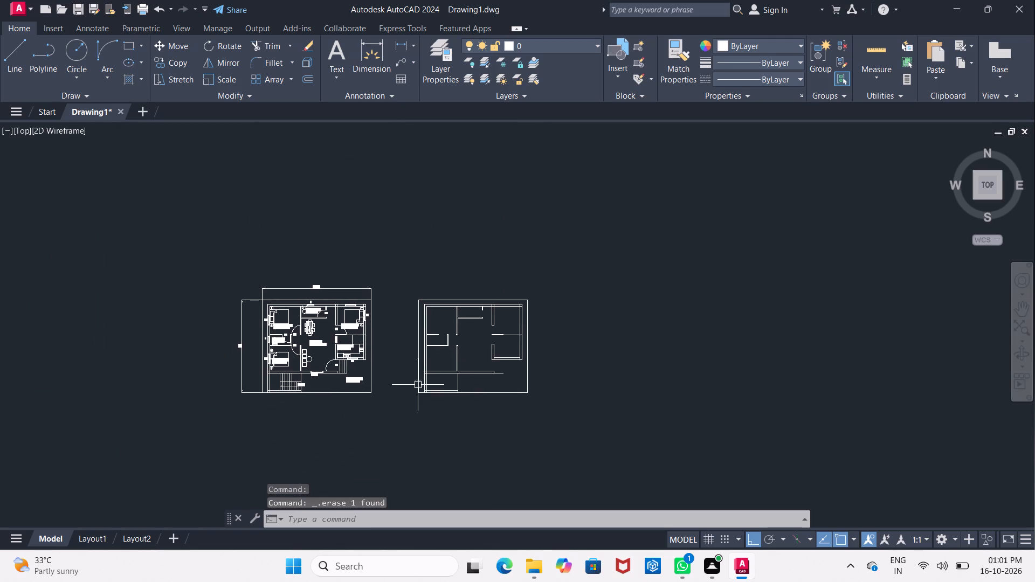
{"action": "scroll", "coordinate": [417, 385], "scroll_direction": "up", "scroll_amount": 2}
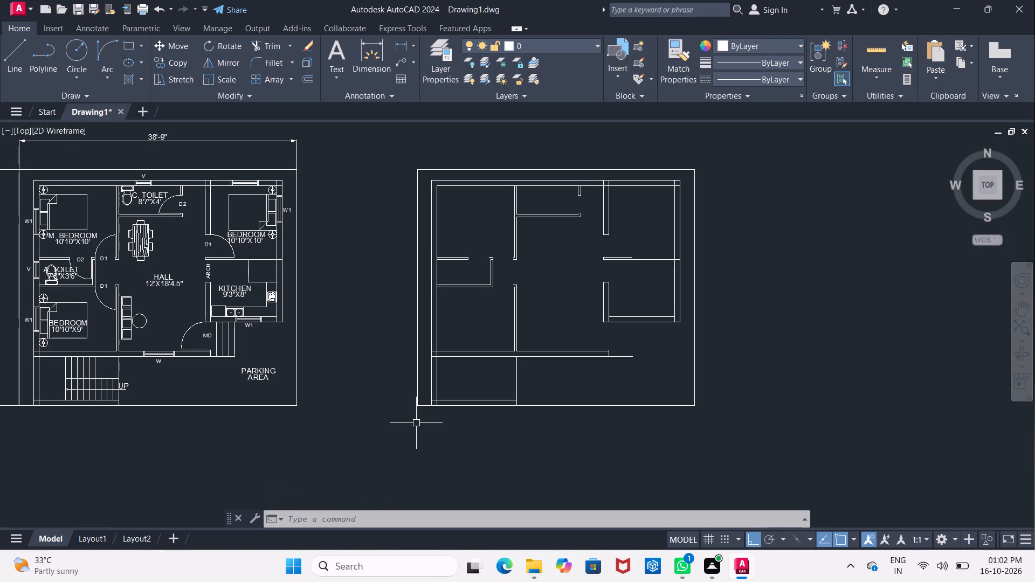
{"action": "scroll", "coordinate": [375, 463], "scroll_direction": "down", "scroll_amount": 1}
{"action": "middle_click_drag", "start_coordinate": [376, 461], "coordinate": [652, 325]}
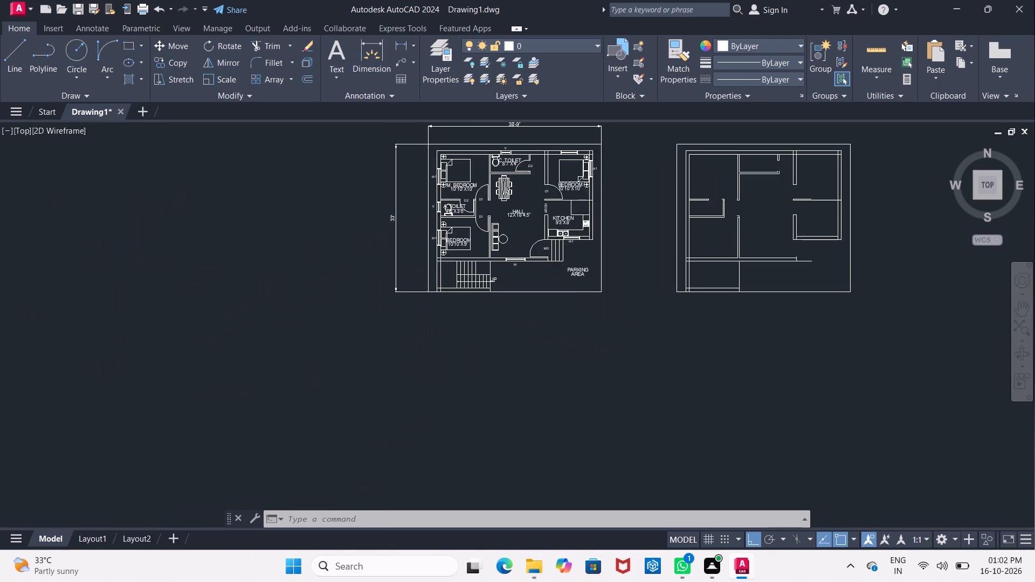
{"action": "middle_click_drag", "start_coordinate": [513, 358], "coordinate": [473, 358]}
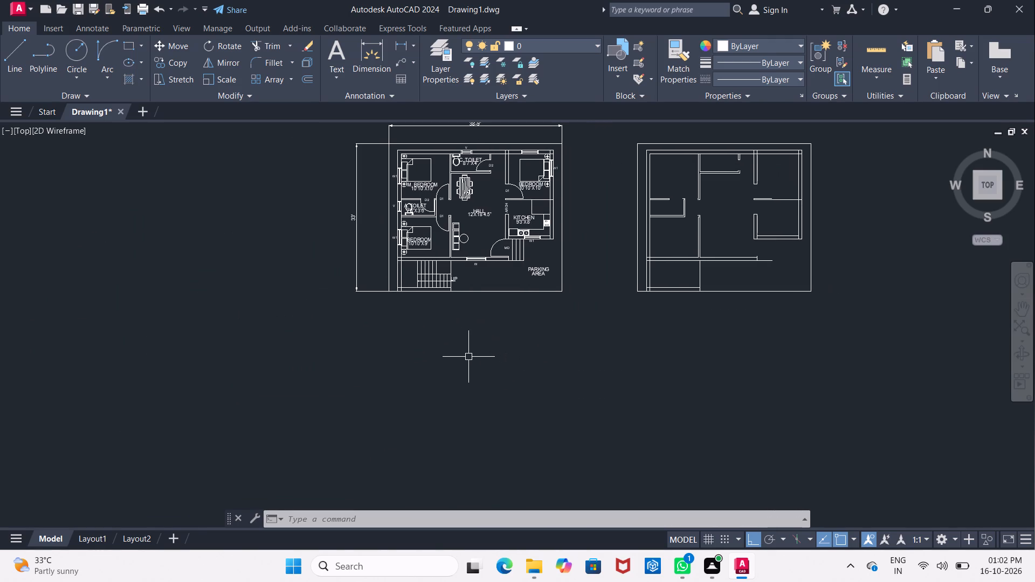
Start saving the drawing under a new name, with the mallikarjun folder on the Desktop as its location.
{"action": "left_click", "coordinate": [19, 14]}
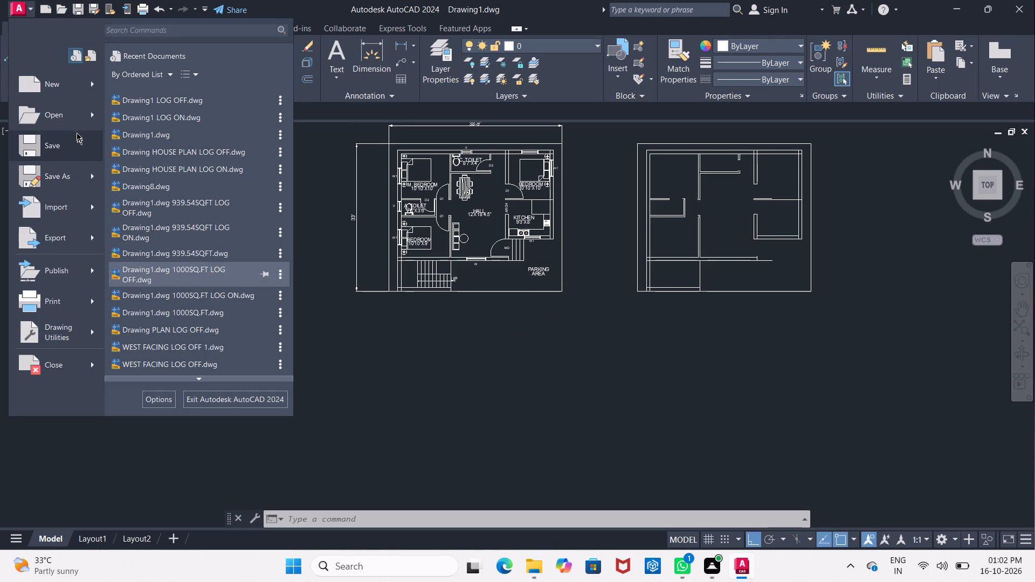
{"action": "left_click", "coordinate": [146, 96]}
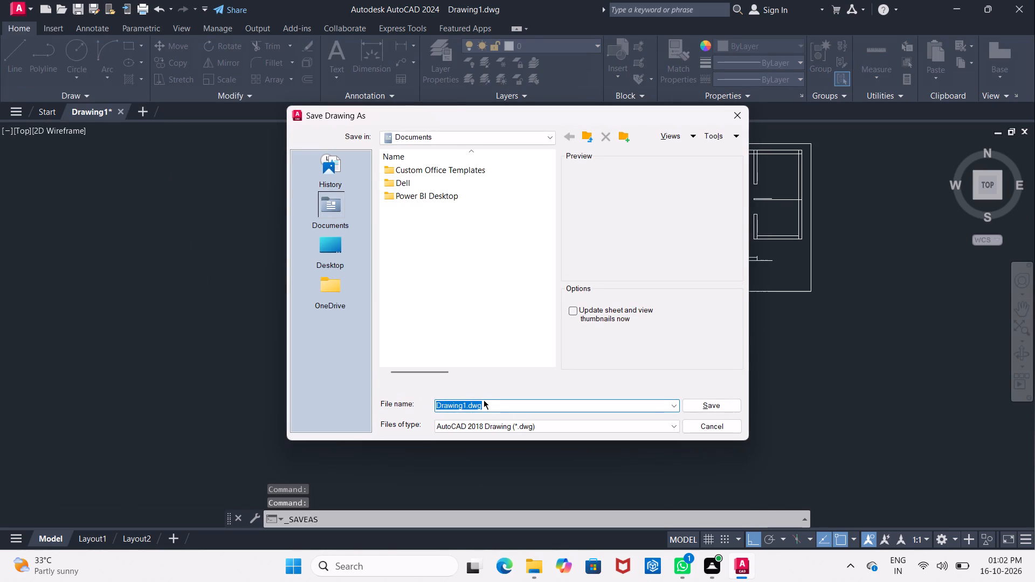
{"action": "left_click", "coordinate": [484, 400]}
{"action": "left_click", "coordinate": [330, 249]}
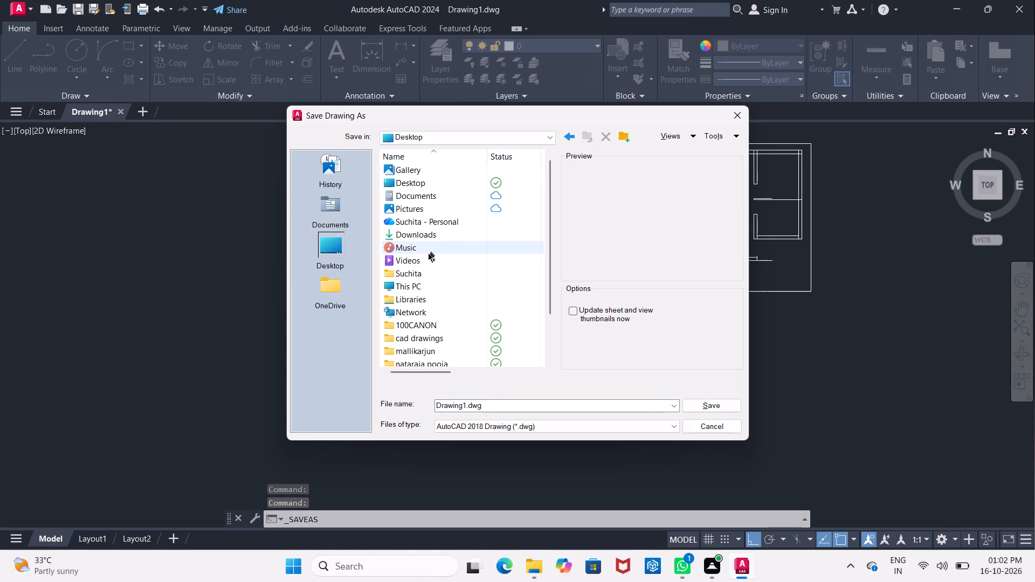
{"action": "double_click", "coordinate": [422, 356]}
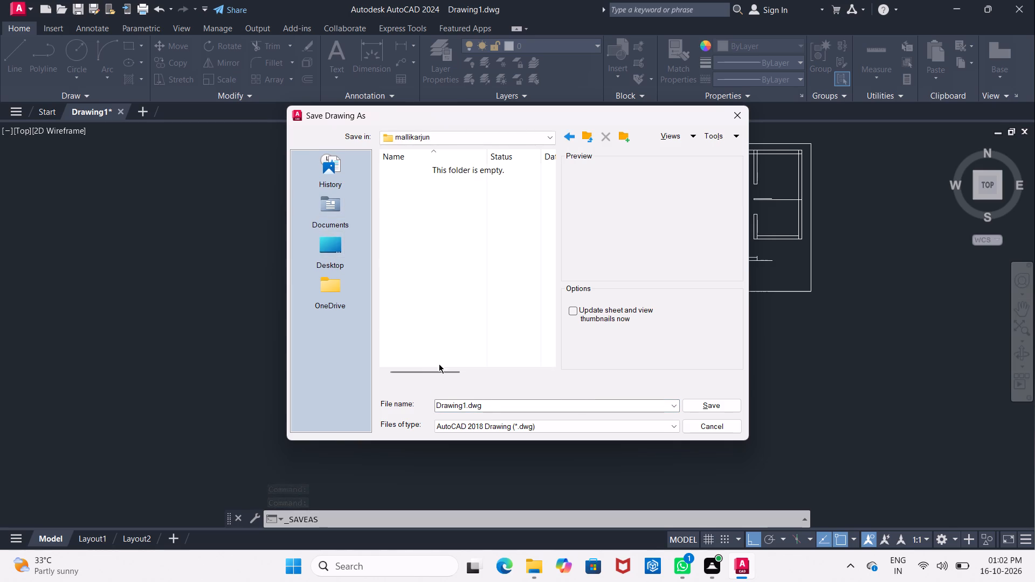
Name the file "Drawing1.dwg Withset backs" and save the drawing.
{"action": "left_click", "coordinate": [494, 407]}
{"action": "left_click", "coordinate": [494, 407]}
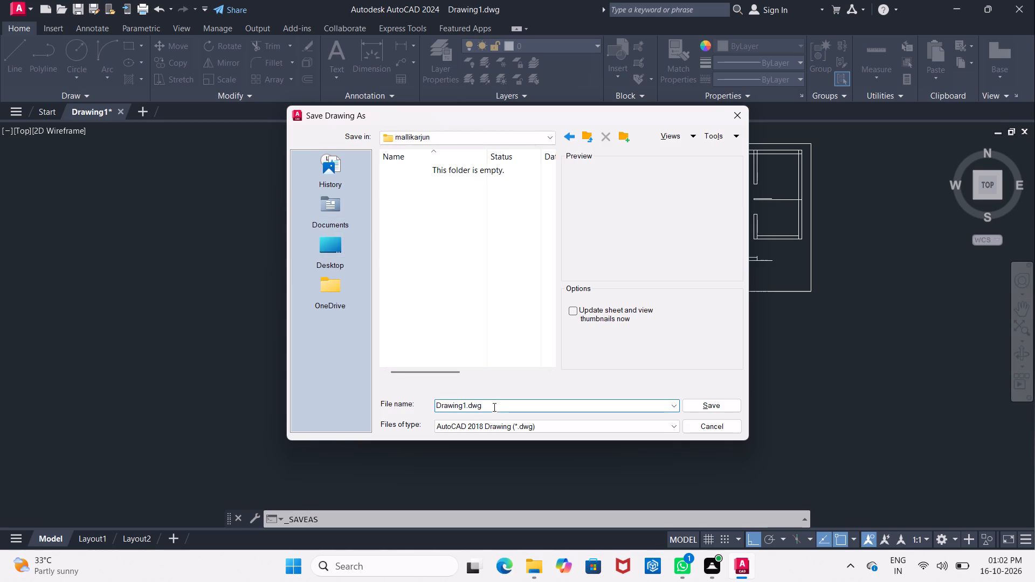
{"action": "key", "text": "space"}
{"action": "key", "text": "w"}
{"action": "type", "text": "ITH ST"}
{"action": "key", "text": "BackSpace"}
{"action": "key", "text": "BackSpace"}
{"action": "key", "text": "BackSpace"}
{"action": "key", "text": "BackSpace"}
{"action": "key", "text": "BackSpace"}
{"action": "key", "text": "BackSpace"}
{"action": "key", "text": "i"}
{"action": "type", "text": "thnset backe"}
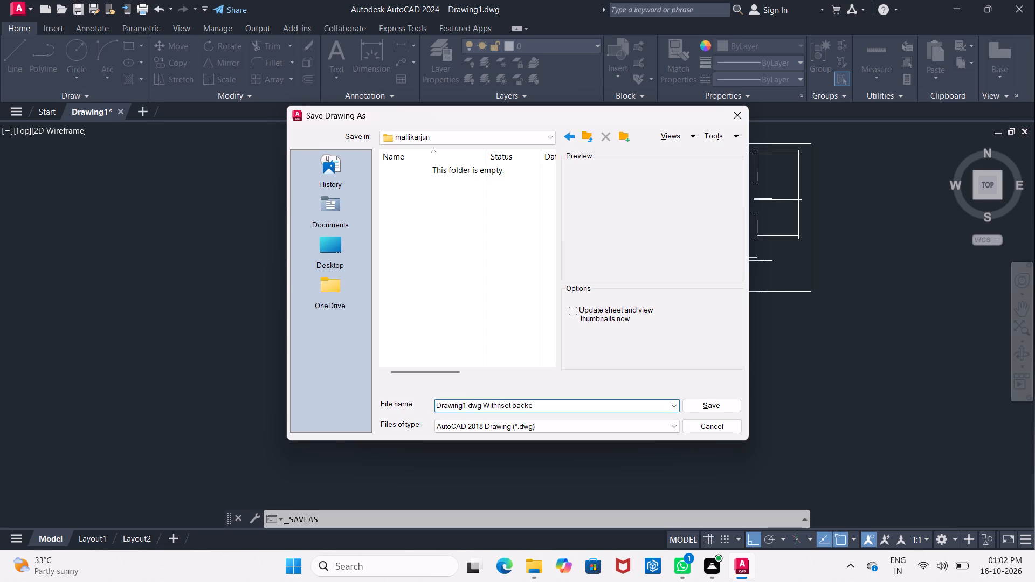
{"action": "key", "text": "BackSpace"}
{"action": "key", "text": "s"}
{"action": "left_click", "coordinate": [500, 406]}
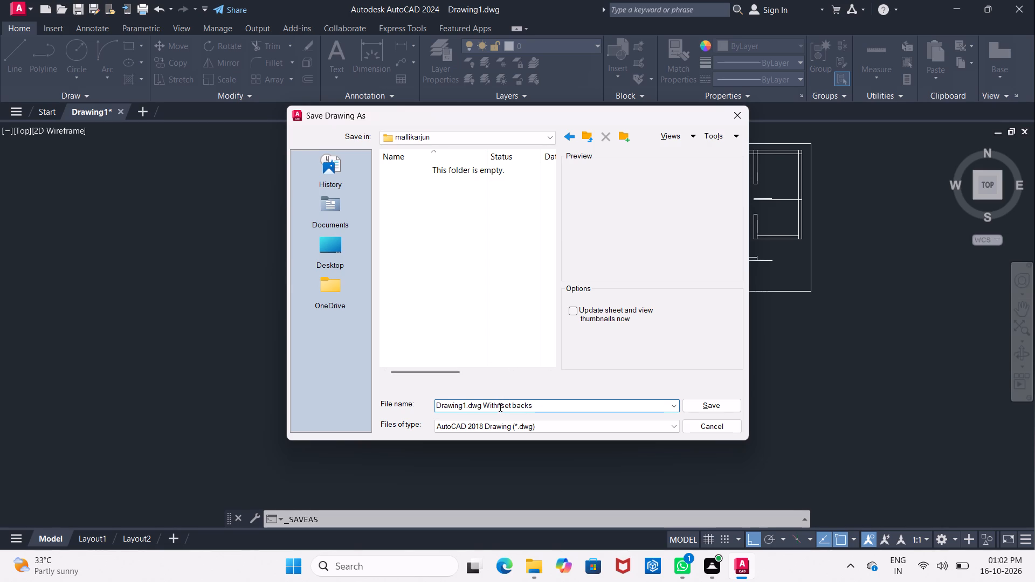
{"action": "key", "text": "BackSpace"}
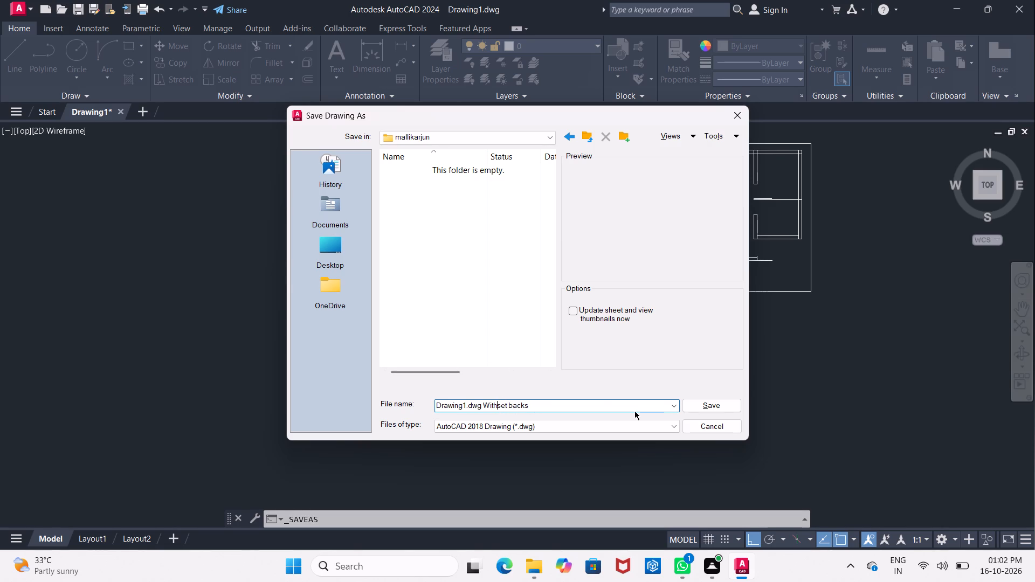
{"action": "left_click", "coordinate": [724, 404]}
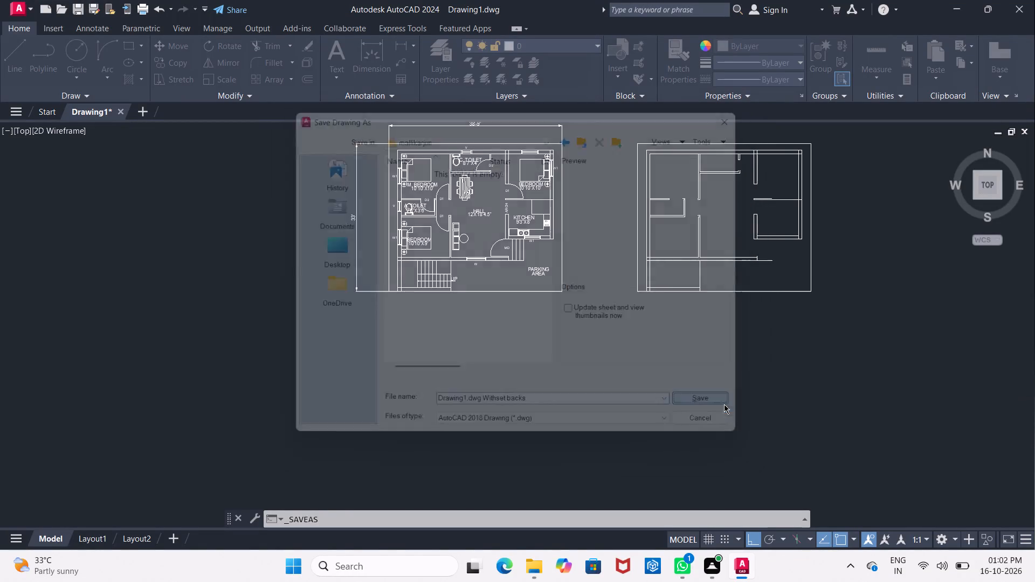